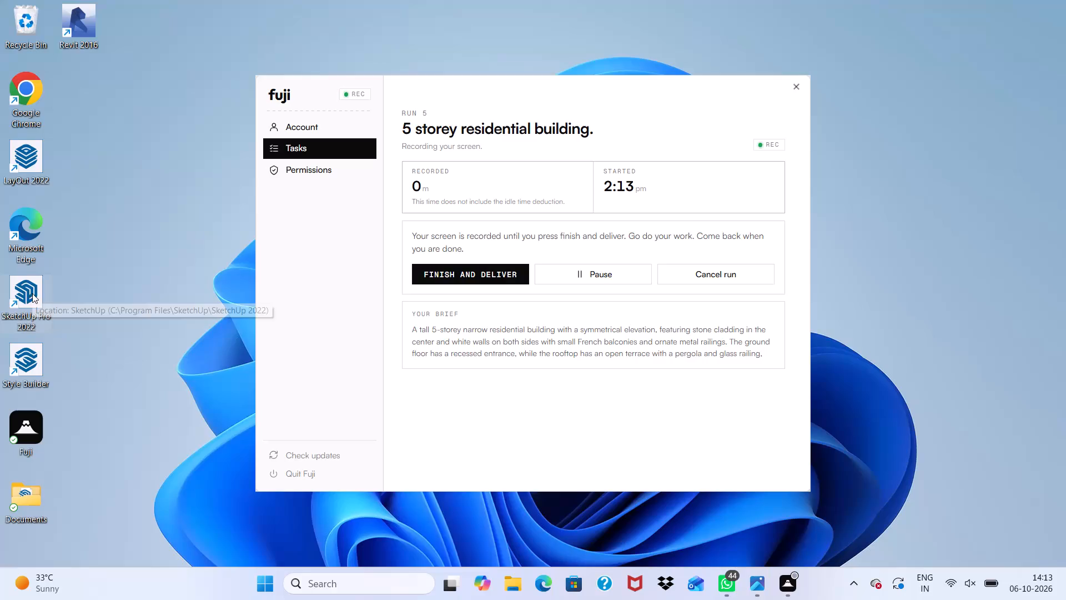
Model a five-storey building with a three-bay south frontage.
Launch SketchUp Pro 2022 from the desktop and bring its welcome window to the front.
double_click(24, 296)
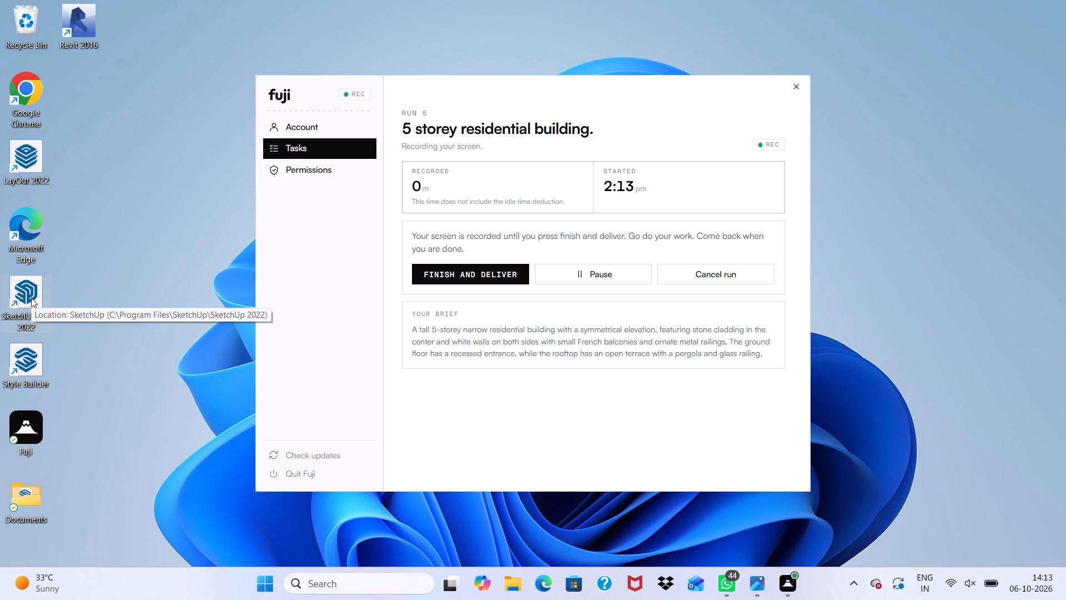
double_click(31, 299)
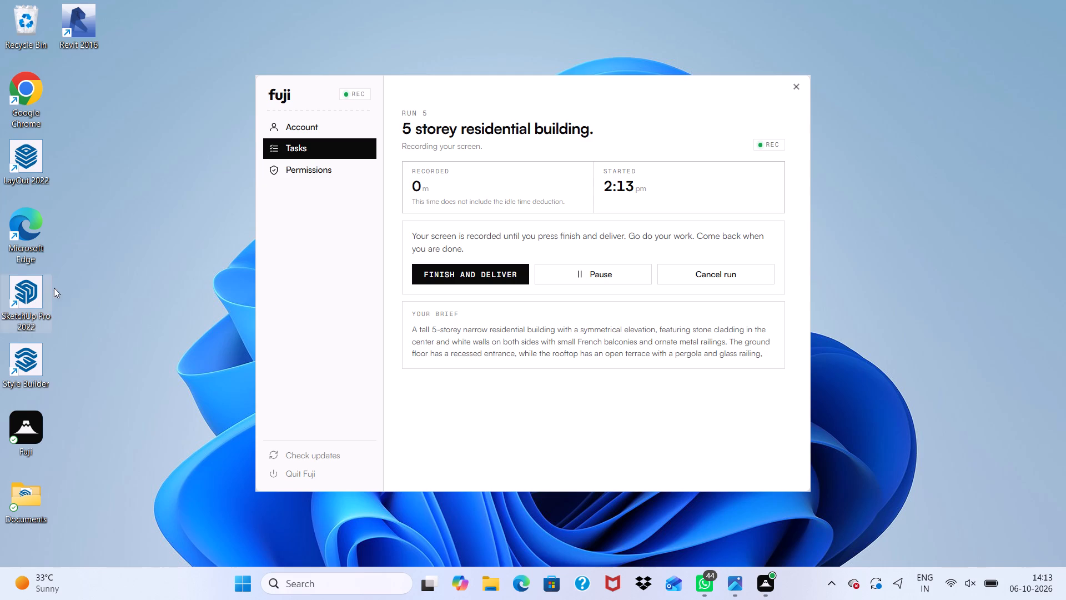
left_click(30, 297)
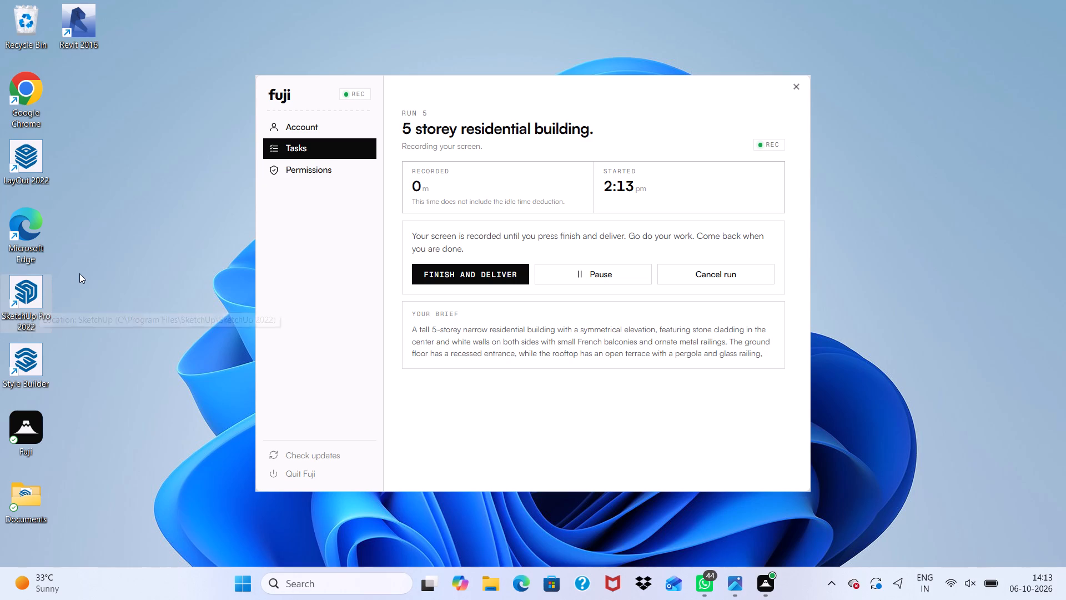
triple_click(18, 293)
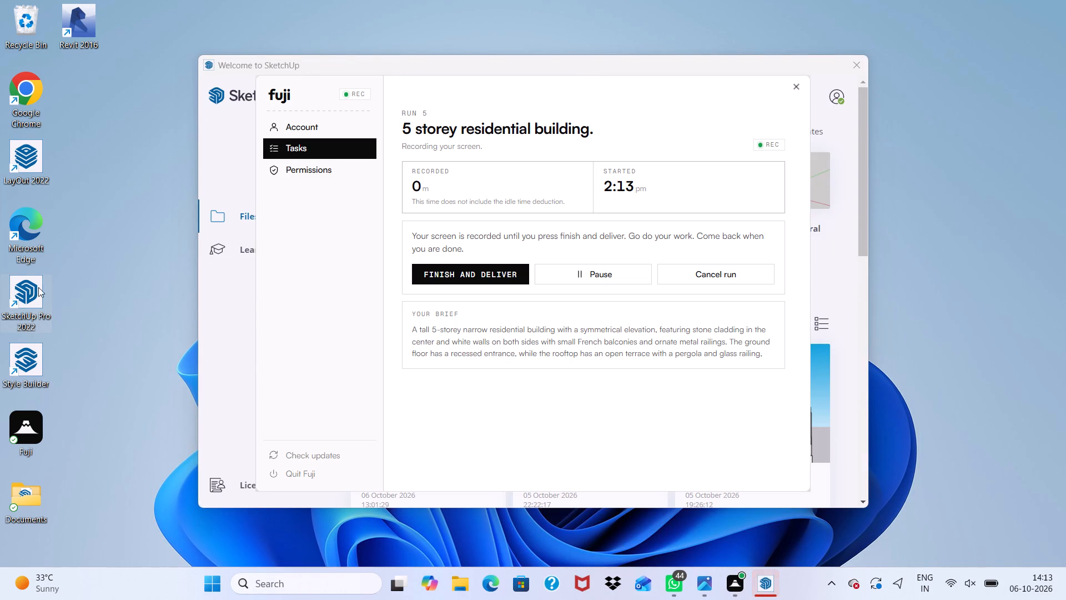
left_click(102, 258)
left_click(851, 271)
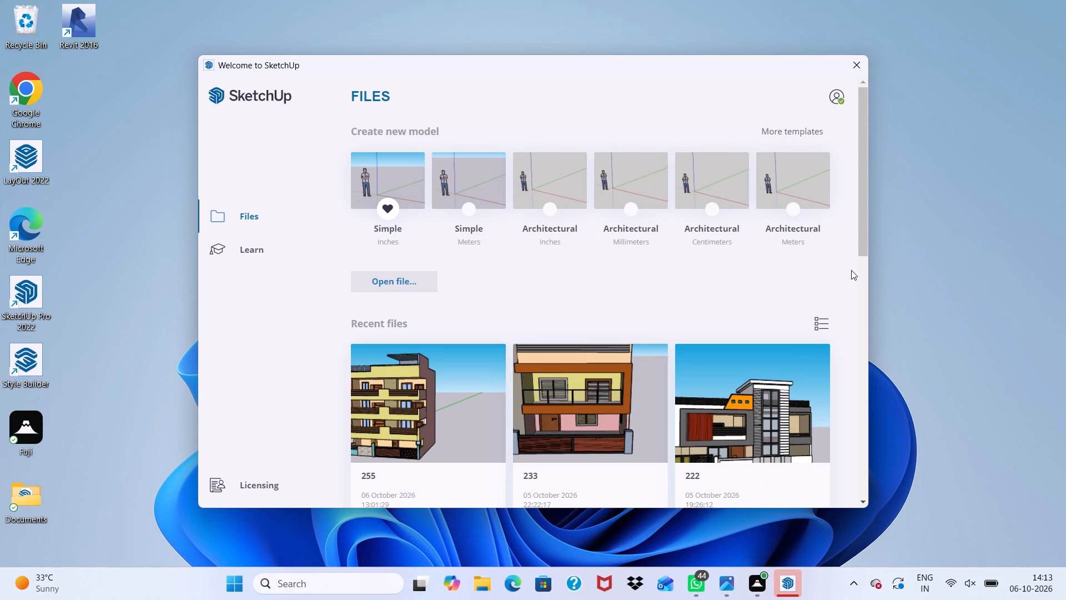
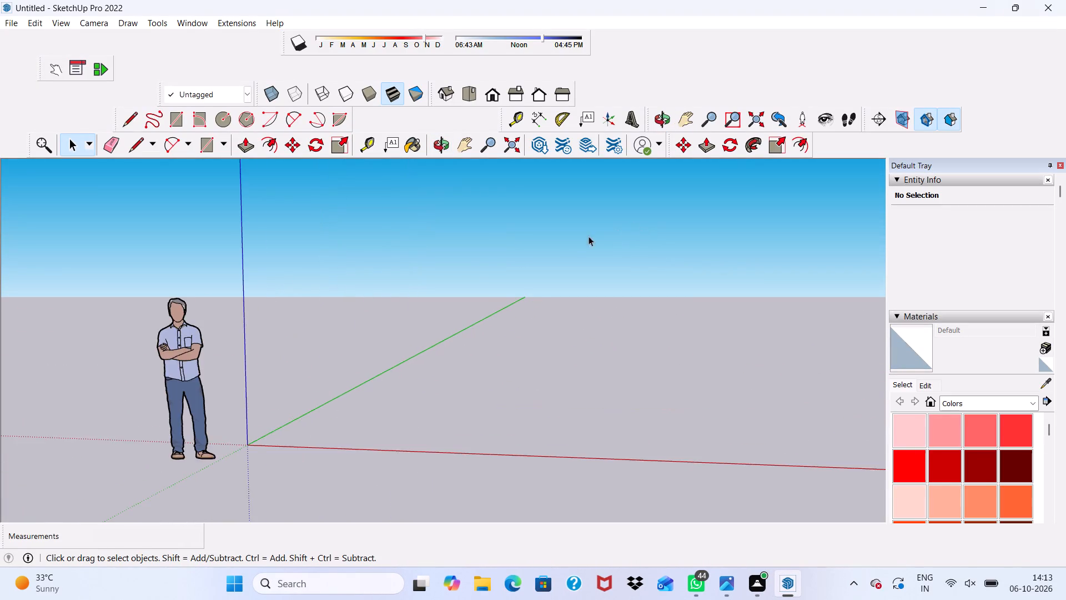
Draw a 50' by 50' rectangle on the ground plane near the origin as the building footprint.
scroll(559, 244, "down", 2)
scroll(642, 247, "up", 1)
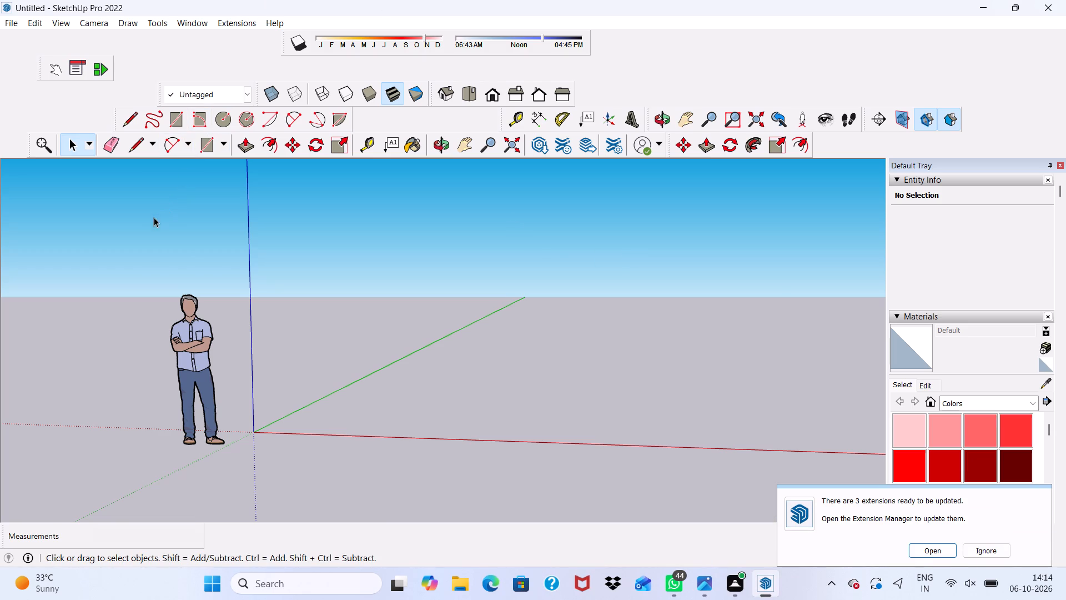
scroll(90, 269, "down", 2)
middle_click_drag(352, 288, 431, 312)
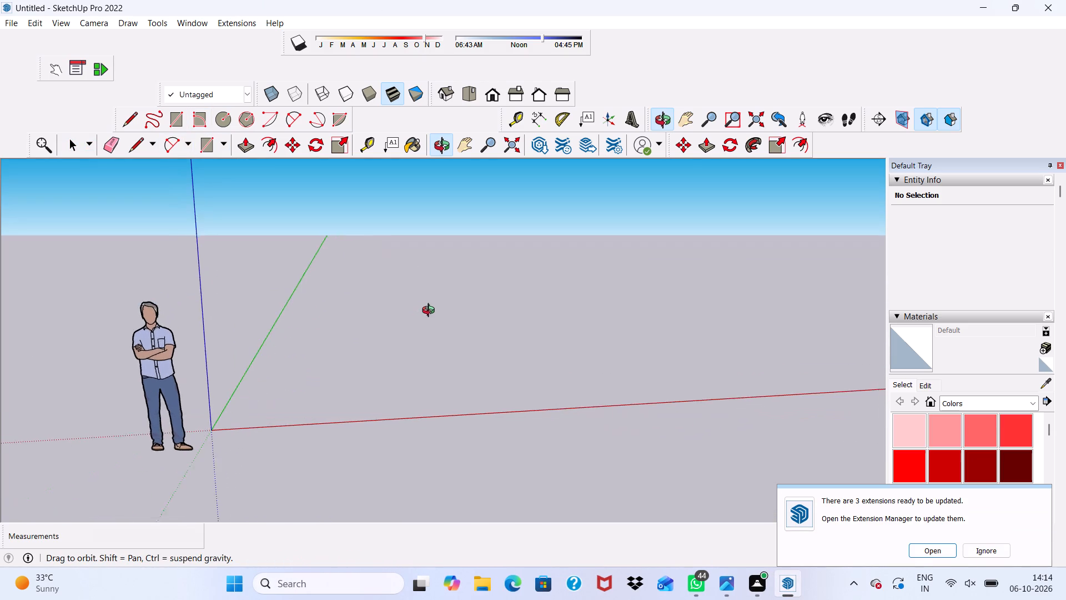
middle_click_drag(431, 312, 439, 294)
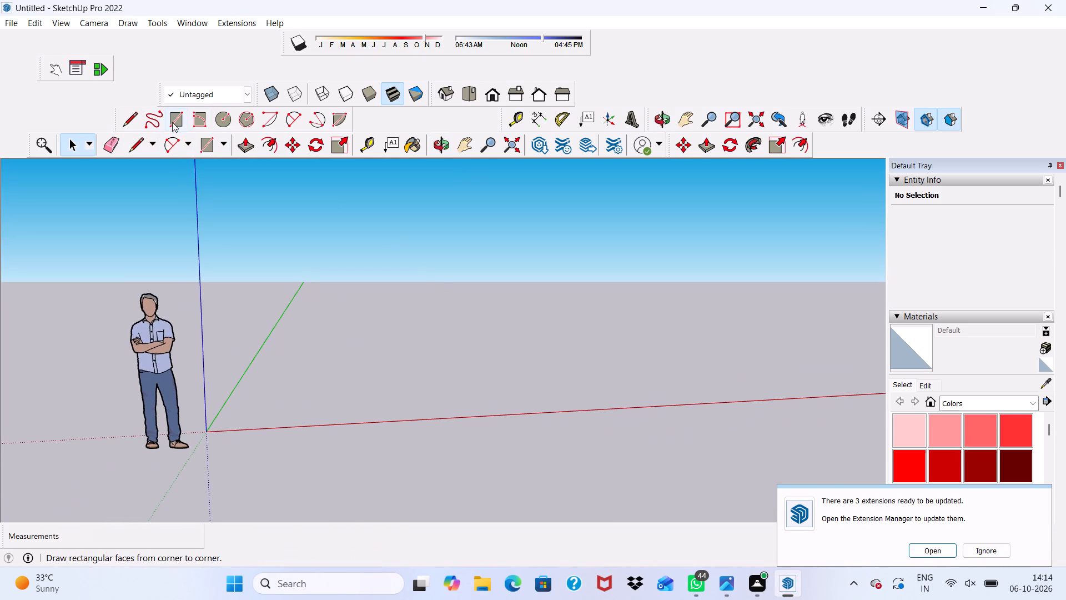
left_click(179, 124)
scroll(489, 343, "up", 5)
middle_click_drag(451, 317, 449, 377)
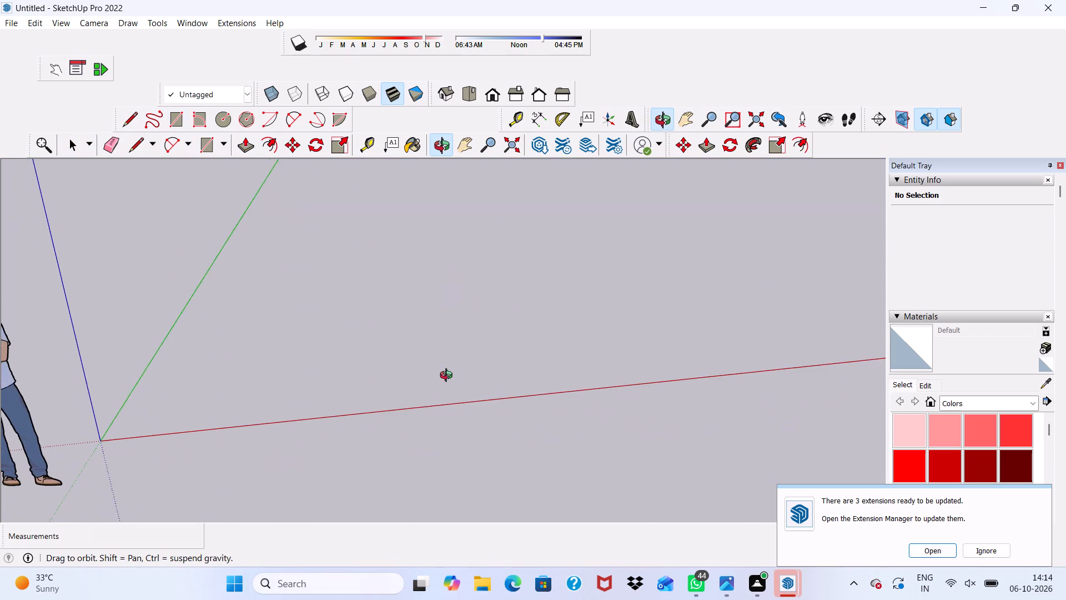
middle_click_drag(449, 377, 444, 376)
scroll(330, 276, "up", 3)
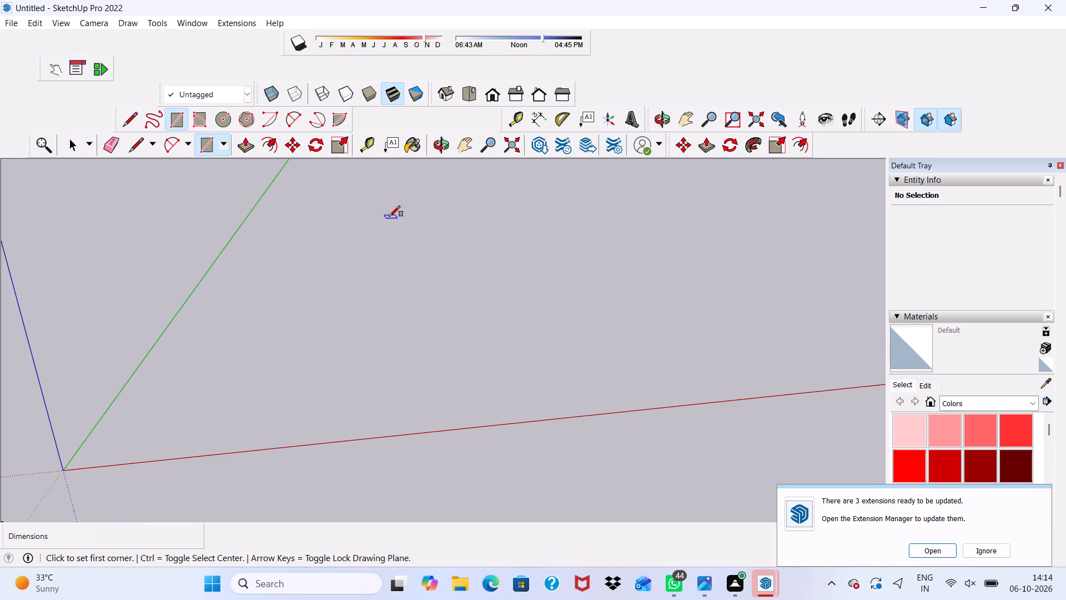
left_click(403, 205)
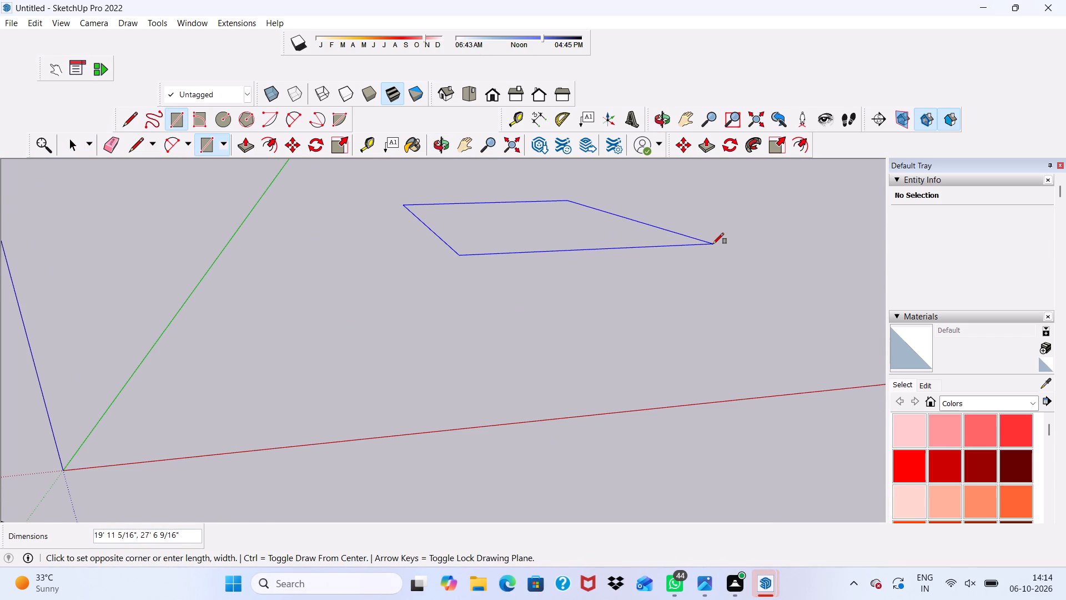
type("50',50'")
key("Return")
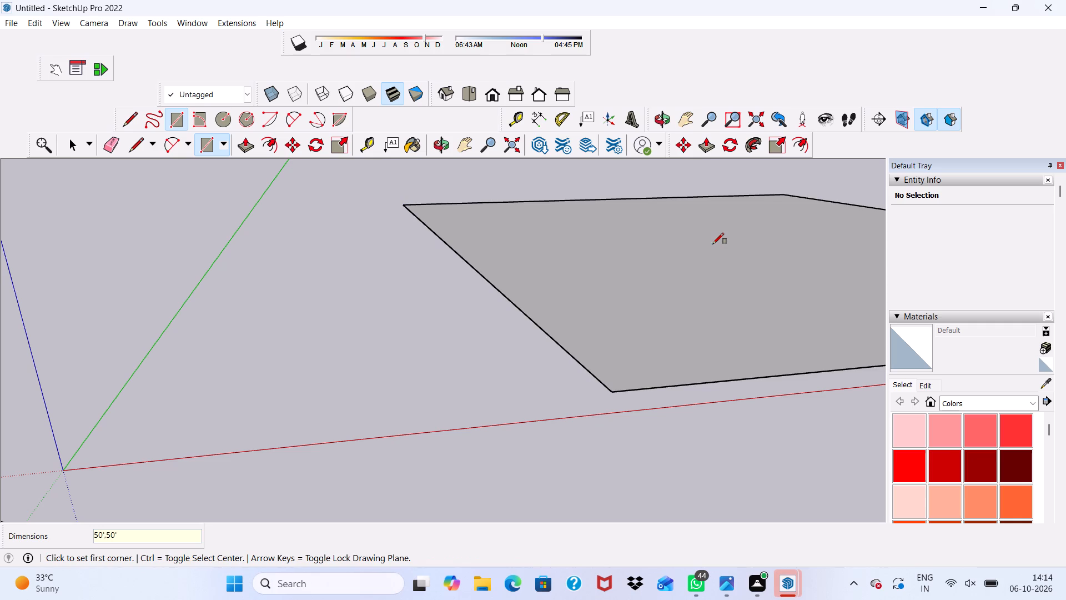
Move the whole square footprint with its edges about 13' 2" along the ground, farther from the red axis.
scroll(379, 301, "down", 2)
scroll(376, 301, "up", 1)
scroll(376, 301, "down", 13)
middle_click_drag(580, 264, 469, 330)
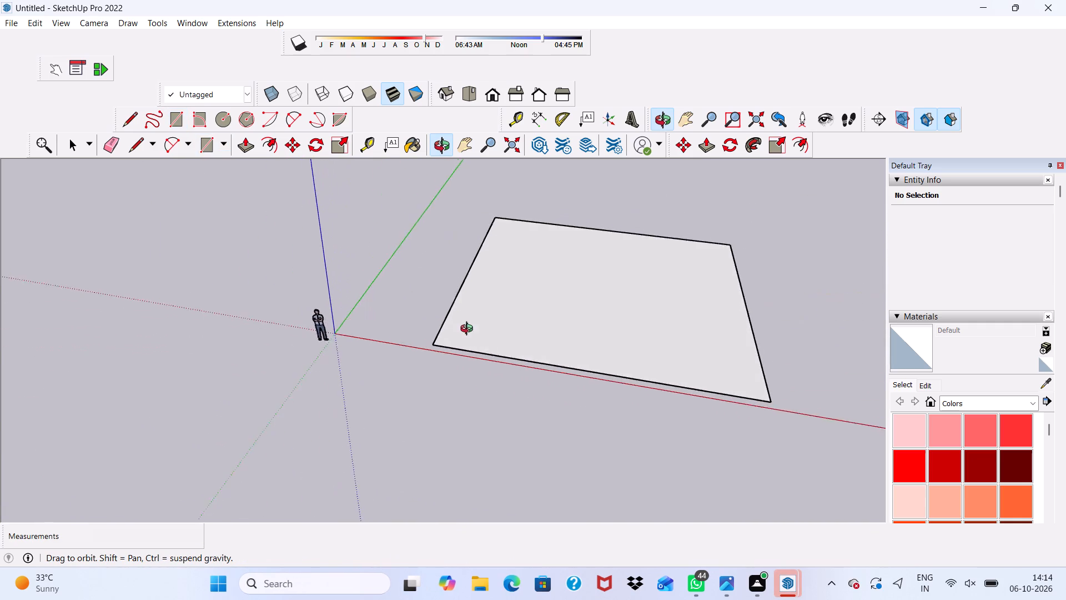
middle_click_drag(469, 330, 480, 328)
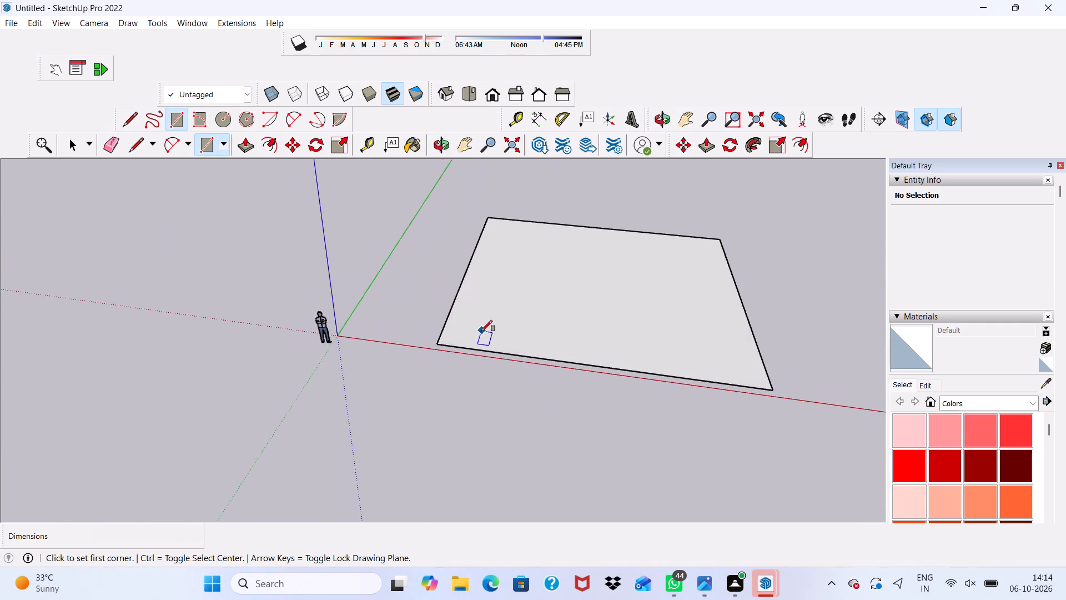
scroll(481, 332, "up", 3)
scroll(435, 329, "down", 3)
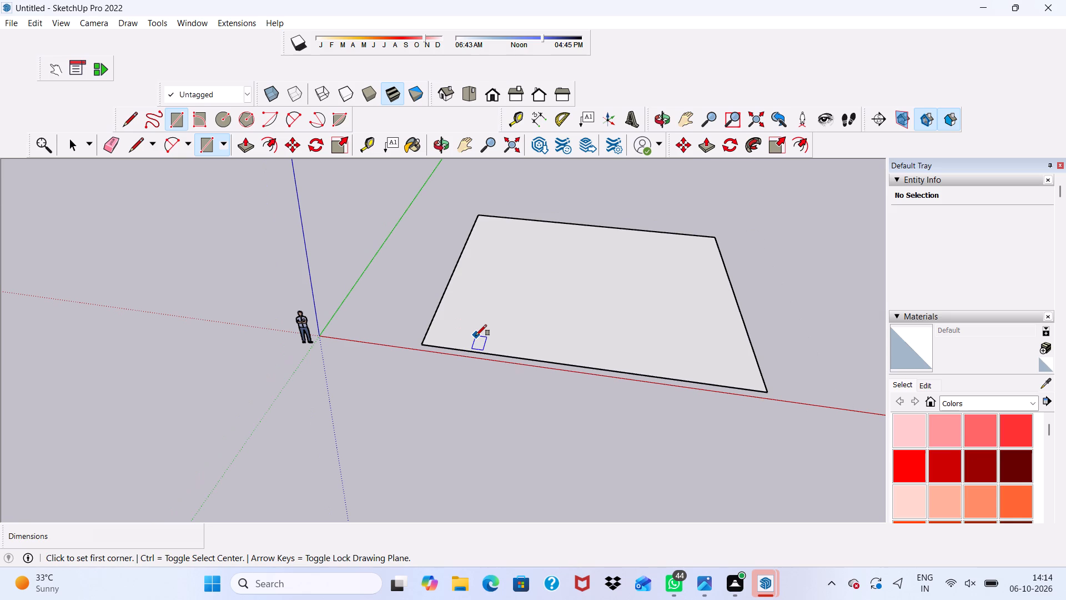
key("space")
scroll(406, 172, "up", 2)
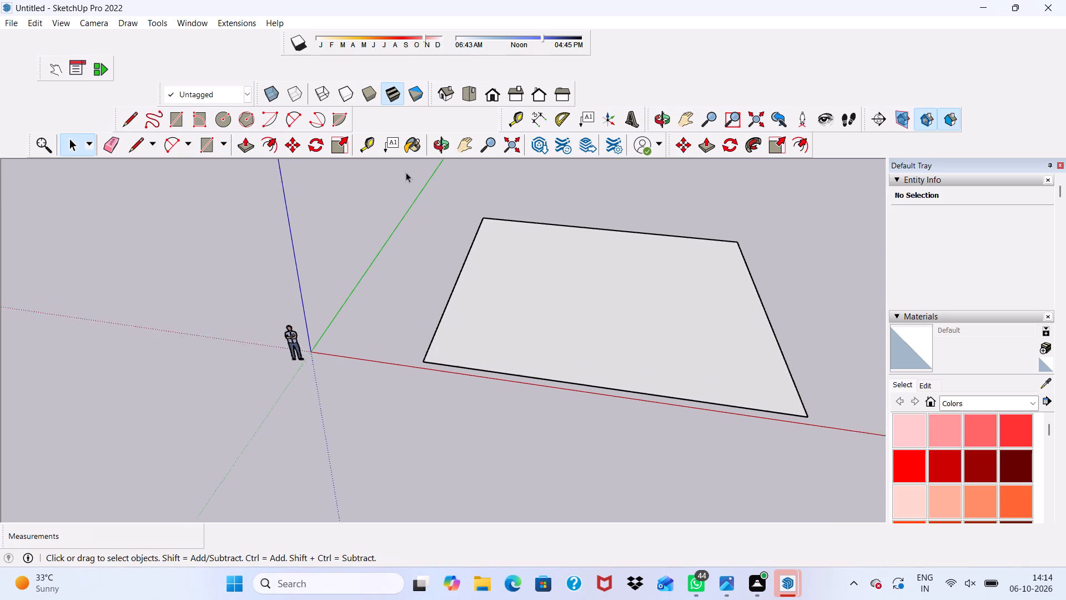
scroll(406, 172, "up", 1)
double_click(545, 277)
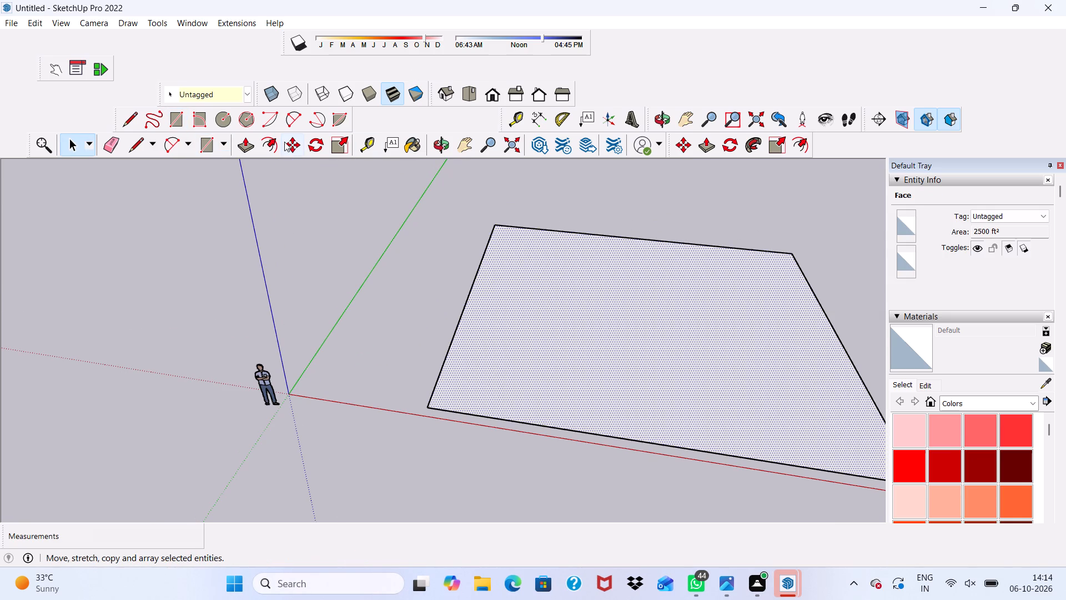
triple_click(541, 332)
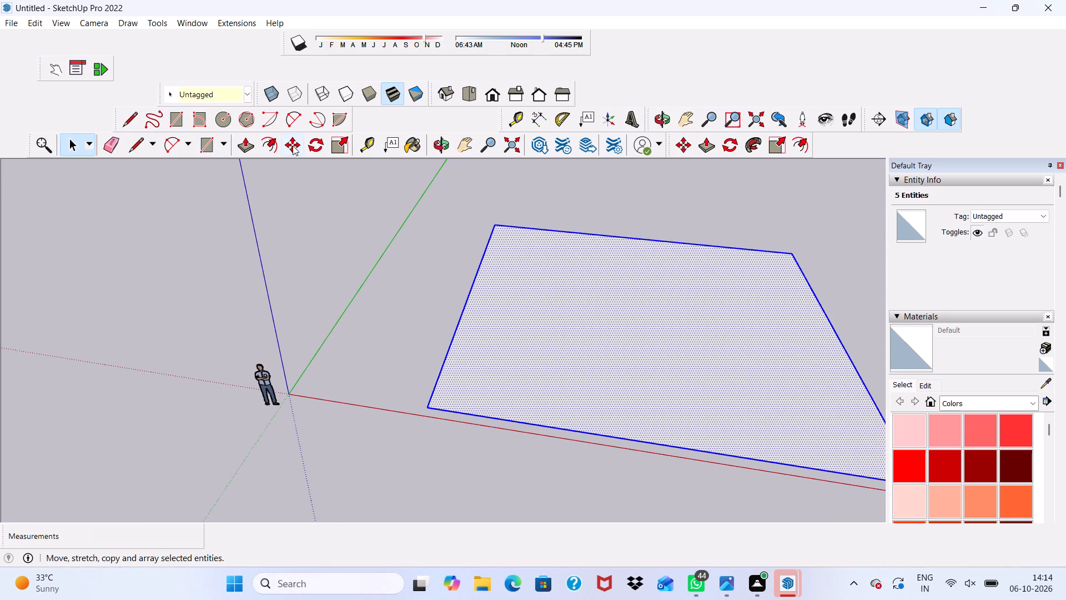
left_click(290, 143)
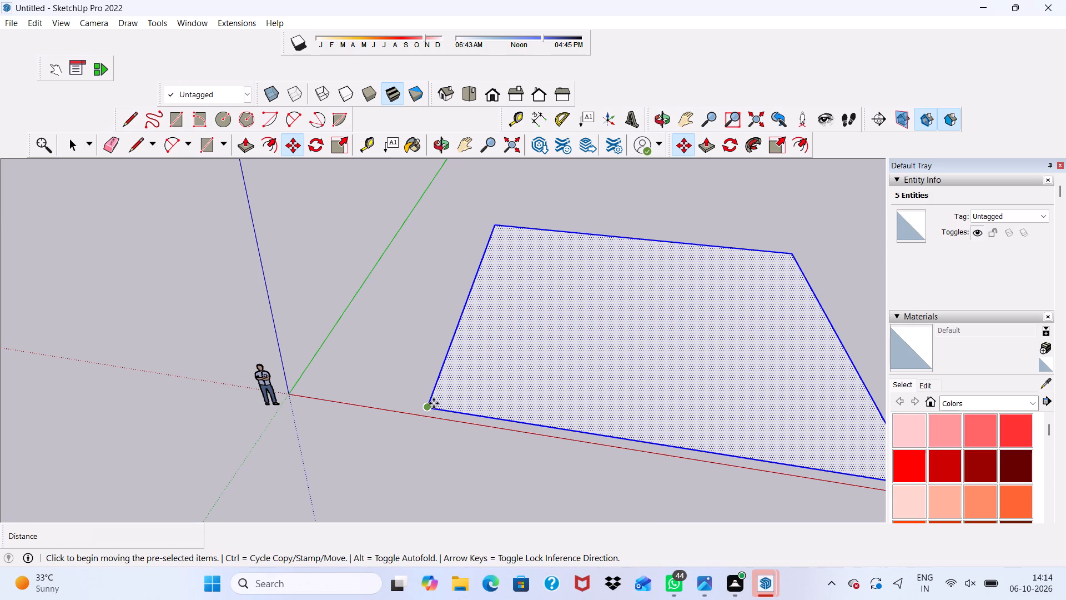
left_click_drag(434, 403, 471, 345)
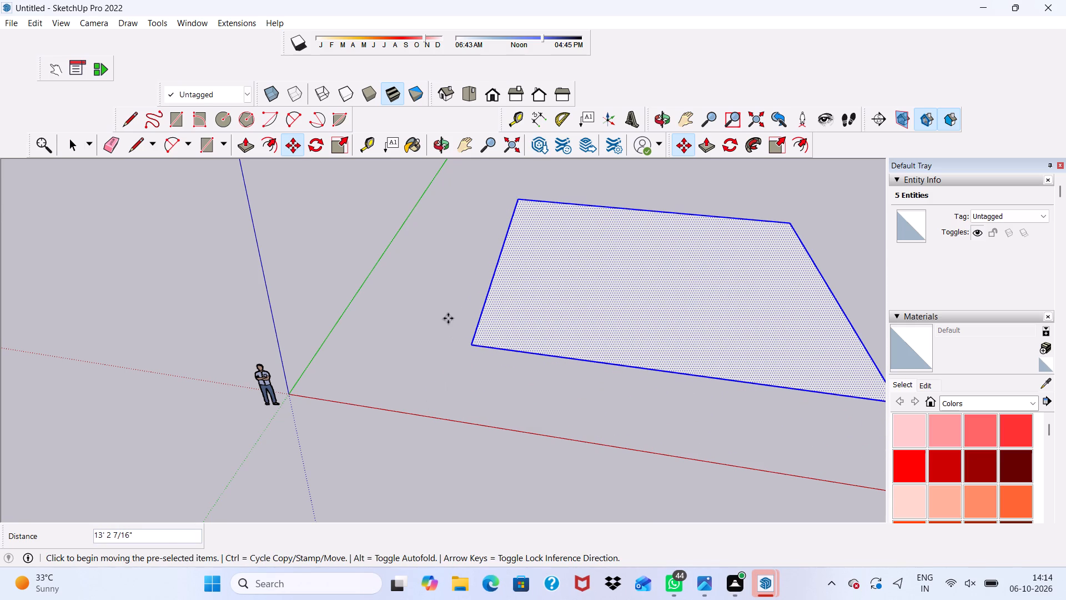
key("space")
left_click(444, 312)
Offset the square footprint's outline 9" inward to outline the wall thickness.
scroll(431, 314, "down", 3)
scroll(418, 345, "up", 1)
scroll(417, 351, "down", 1)
middle_click_drag(416, 353, 495, 424)
scroll(471, 257, "down", 7)
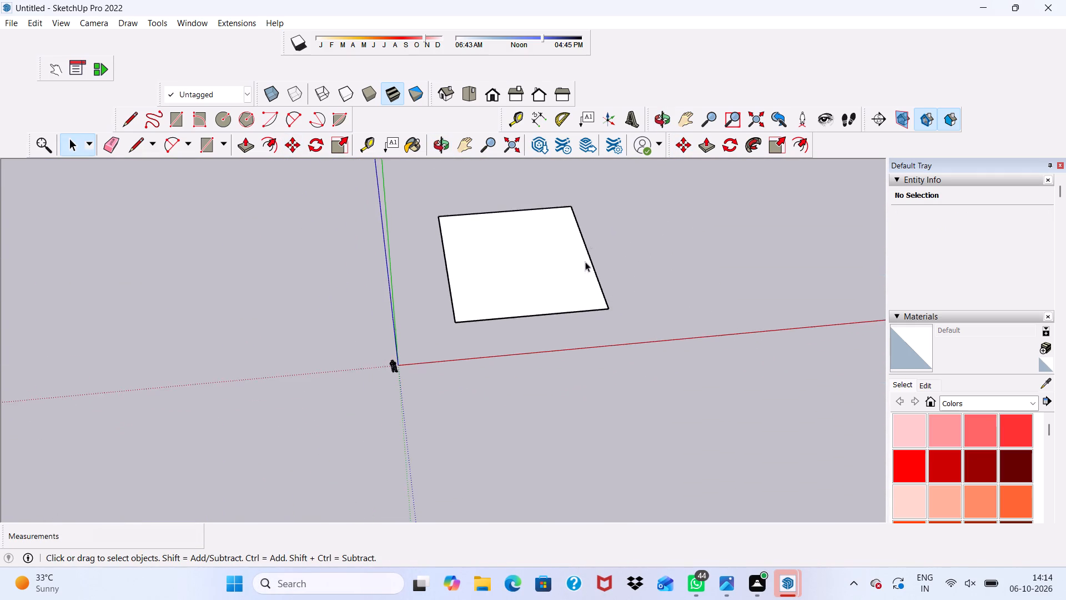
scroll(590, 225, "up", 7)
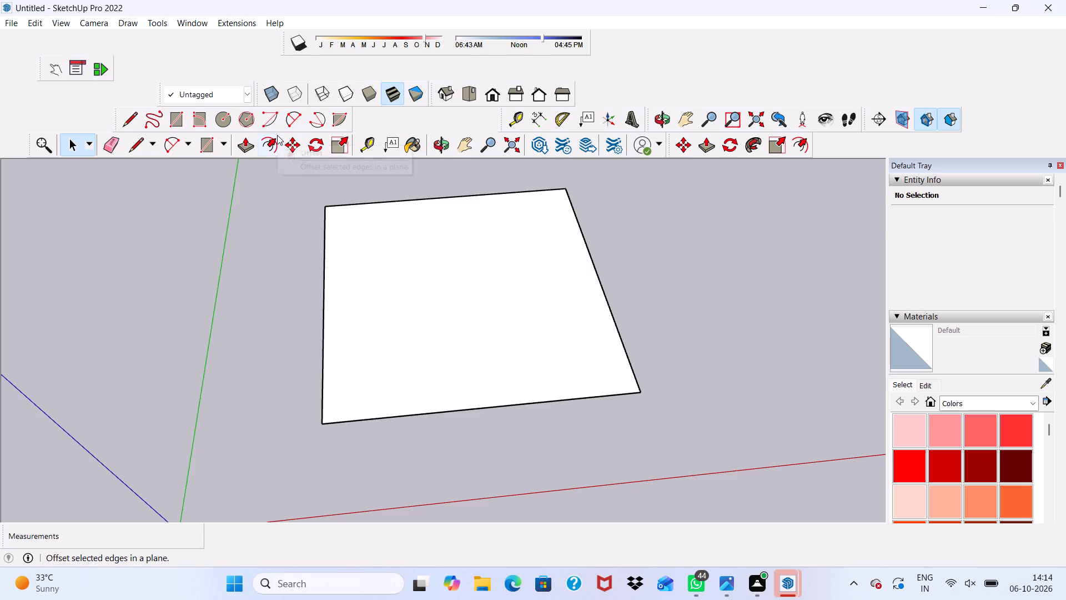
left_click(271, 142)
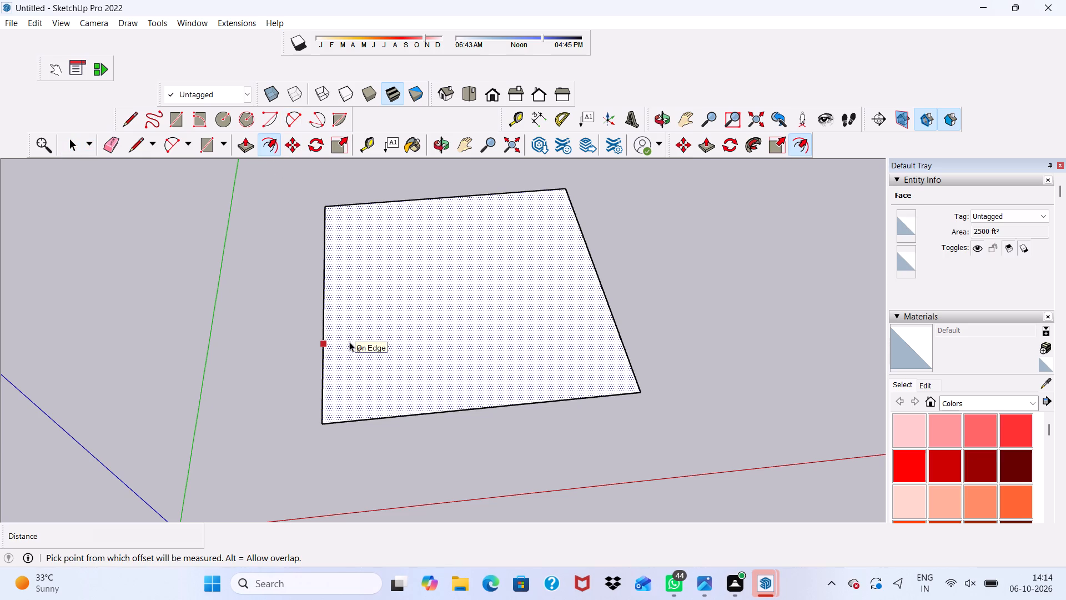
left_click(349, 342)
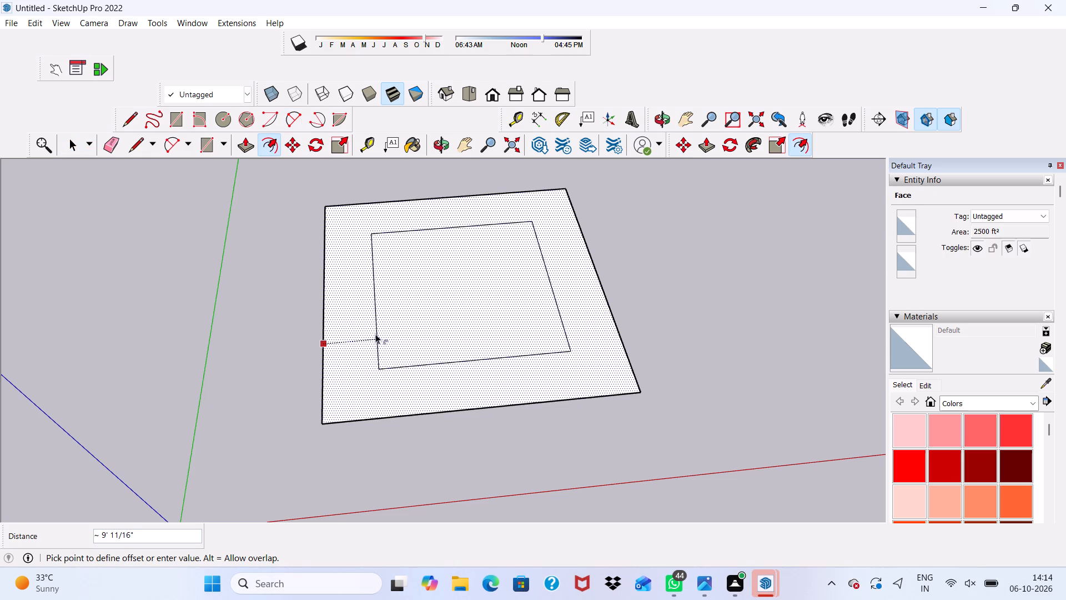
key("6")
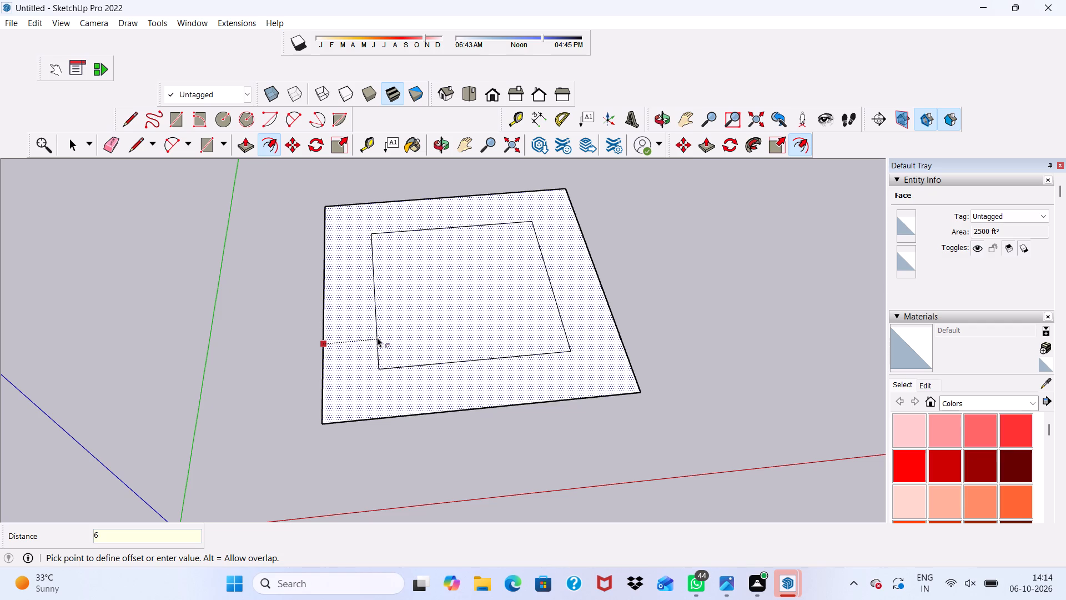
key("BackSpace")
key("9")
key("shift+quotedbl")
key("Return")
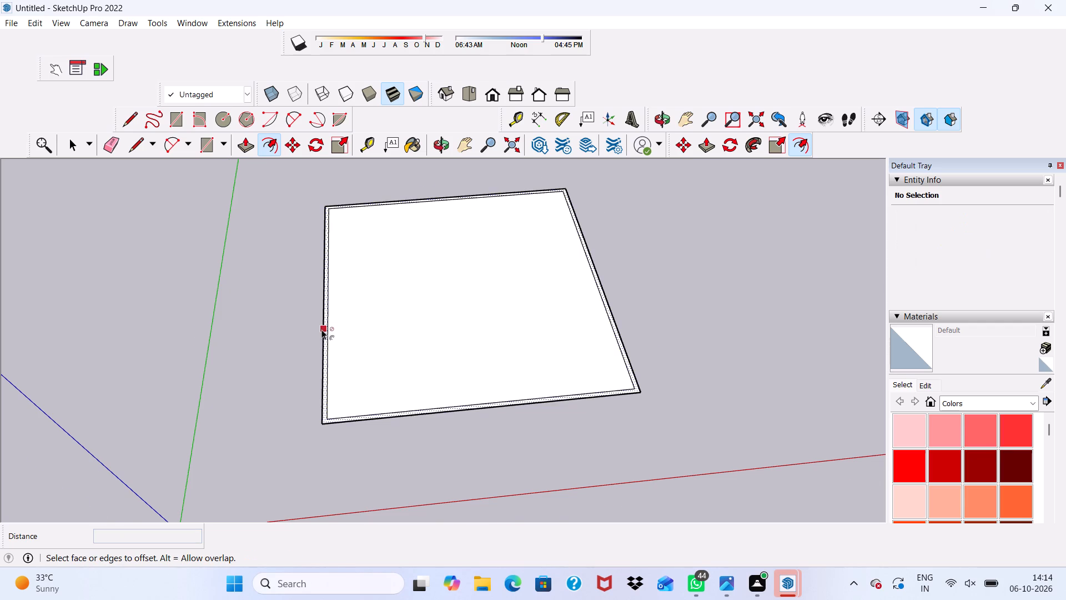
Offset the footprint's outer outline about 10' 5" outward to form a surrounding ground slab.
scroll(321, 329, "up", 7)
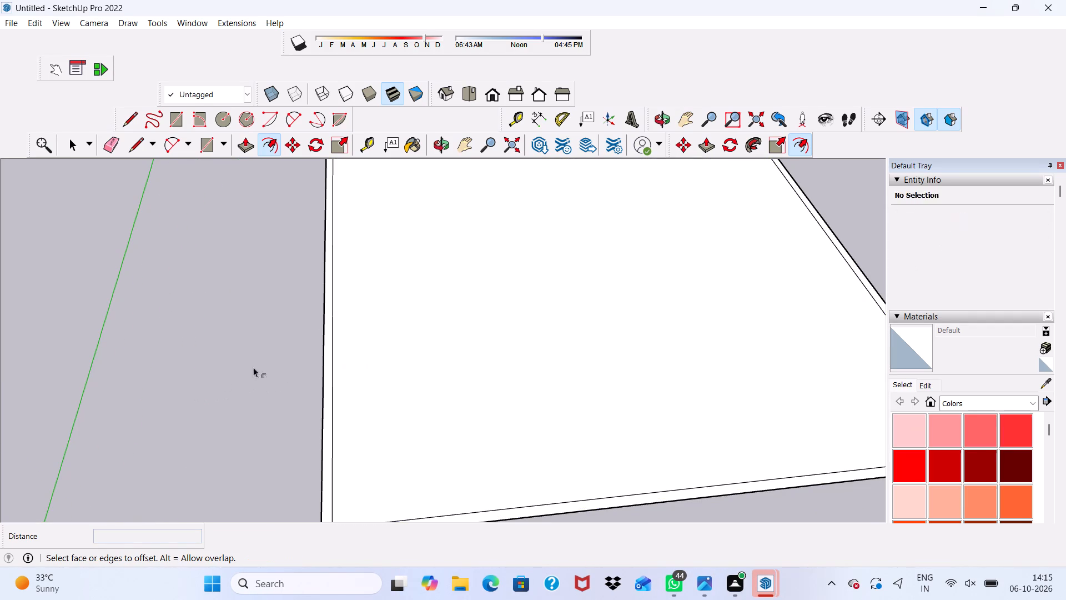
left_click(328, 373)
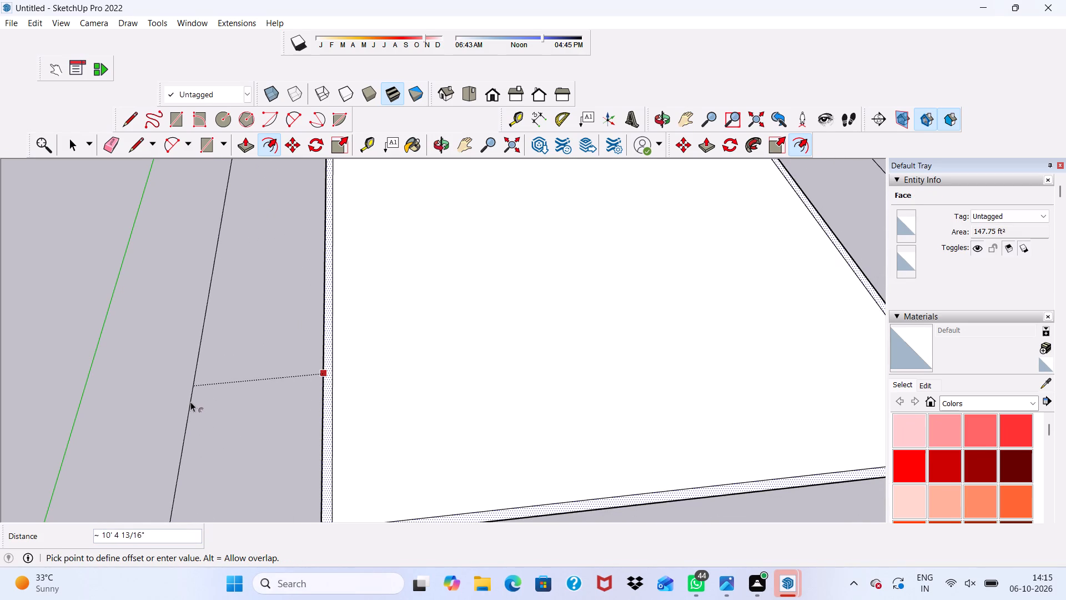
left_click(194, 380)
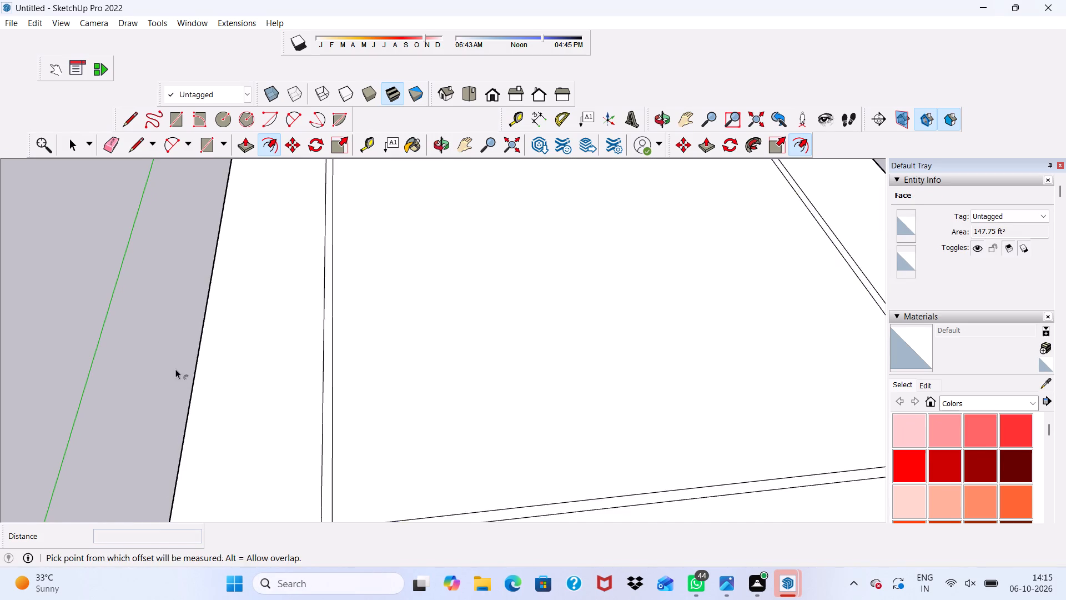
scroll(175, 369, "down", 9)
middle_click_drag(190, 369, 164, 378)
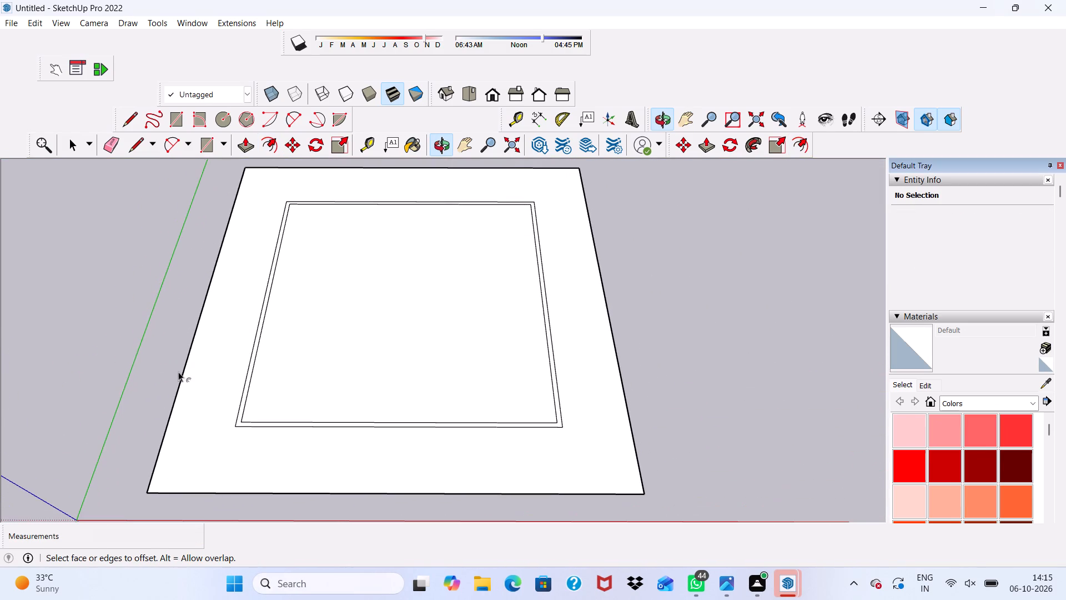
scroll(140, 351, "up", 1)
key("space")
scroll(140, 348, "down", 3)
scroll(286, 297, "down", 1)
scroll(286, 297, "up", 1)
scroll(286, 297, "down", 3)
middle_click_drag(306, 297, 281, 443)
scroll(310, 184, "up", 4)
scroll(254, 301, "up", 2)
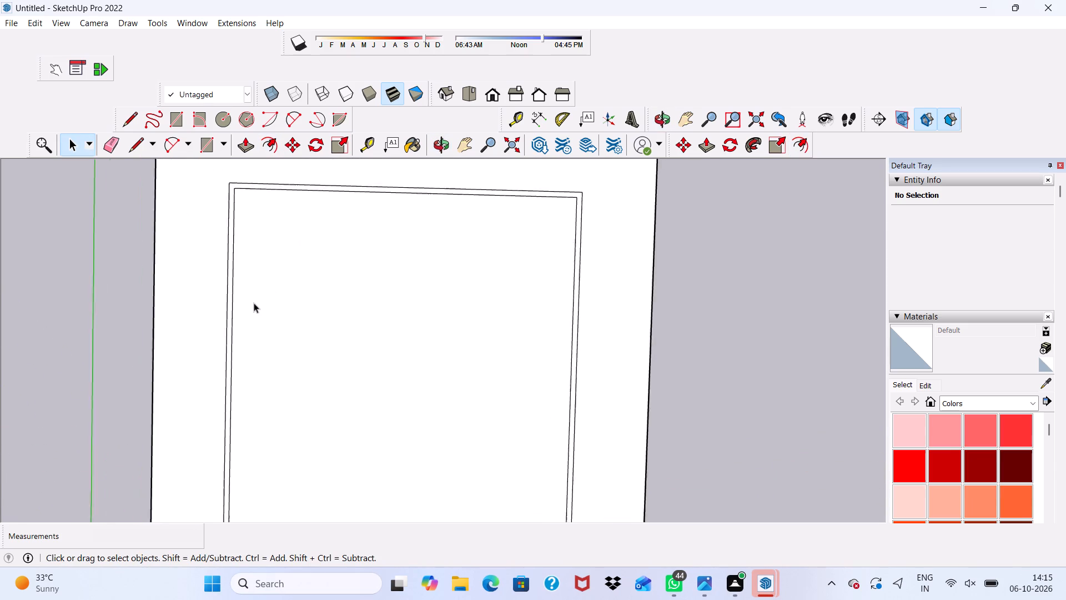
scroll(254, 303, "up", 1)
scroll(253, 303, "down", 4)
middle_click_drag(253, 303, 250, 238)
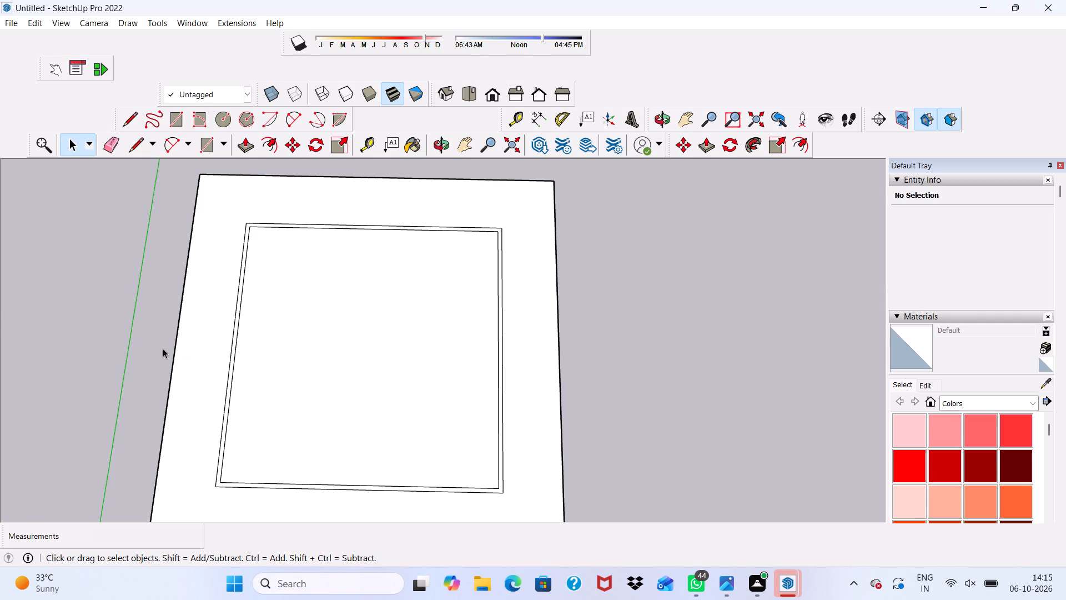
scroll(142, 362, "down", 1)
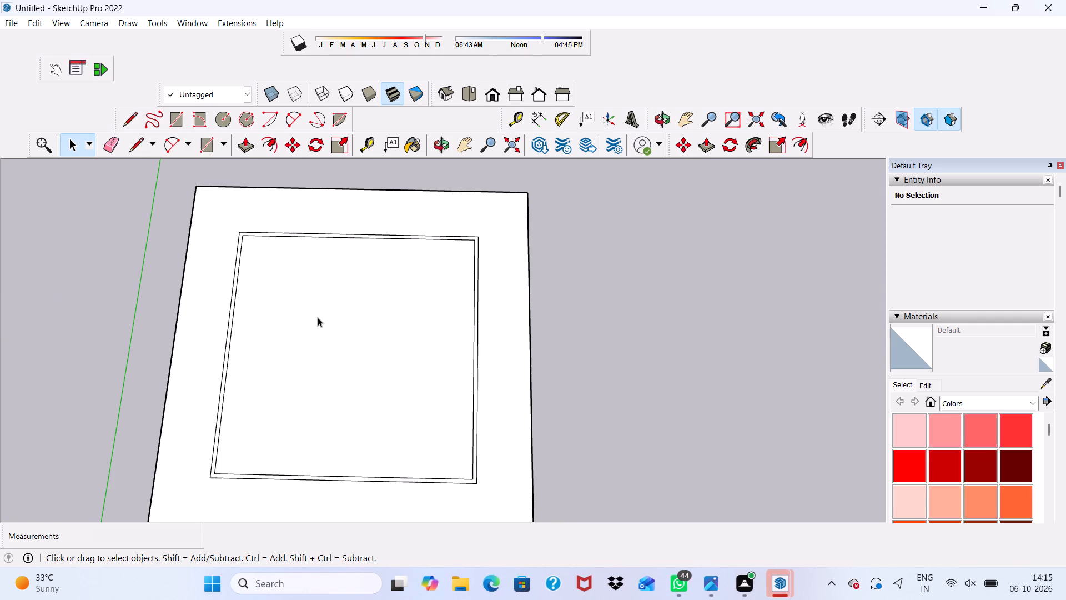
Push/pull the 9" wall ring around the building footprint up to a height of 10'.
scroll(242, 228, "up", 4)
scroll(233, 179, "up", 7)
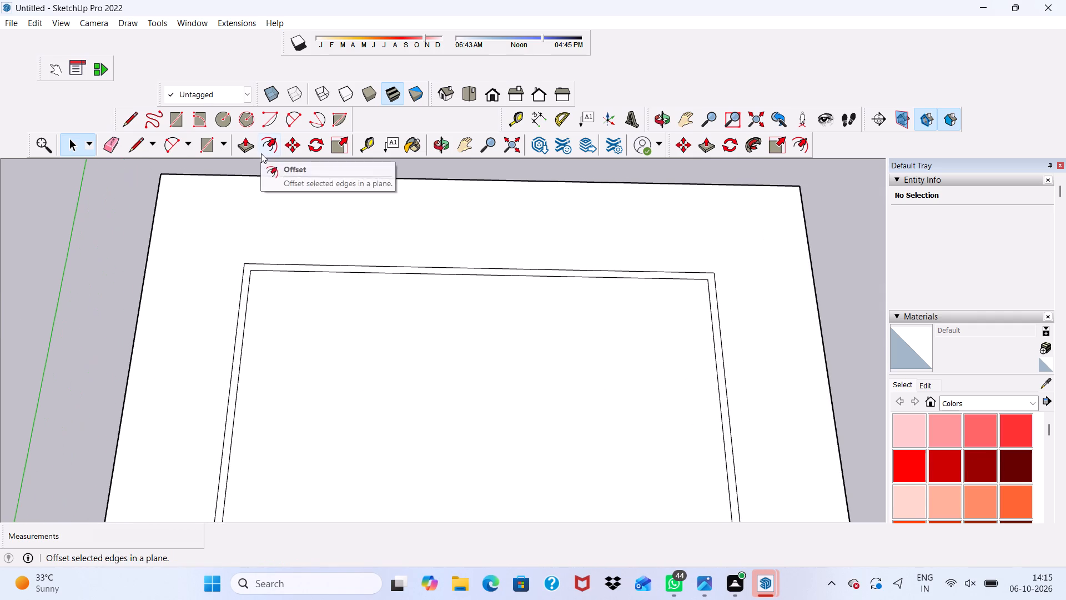
left_click(252, 146)
scroll(246, 394, "up", 8)
scroll(234, 336, "down", 1)
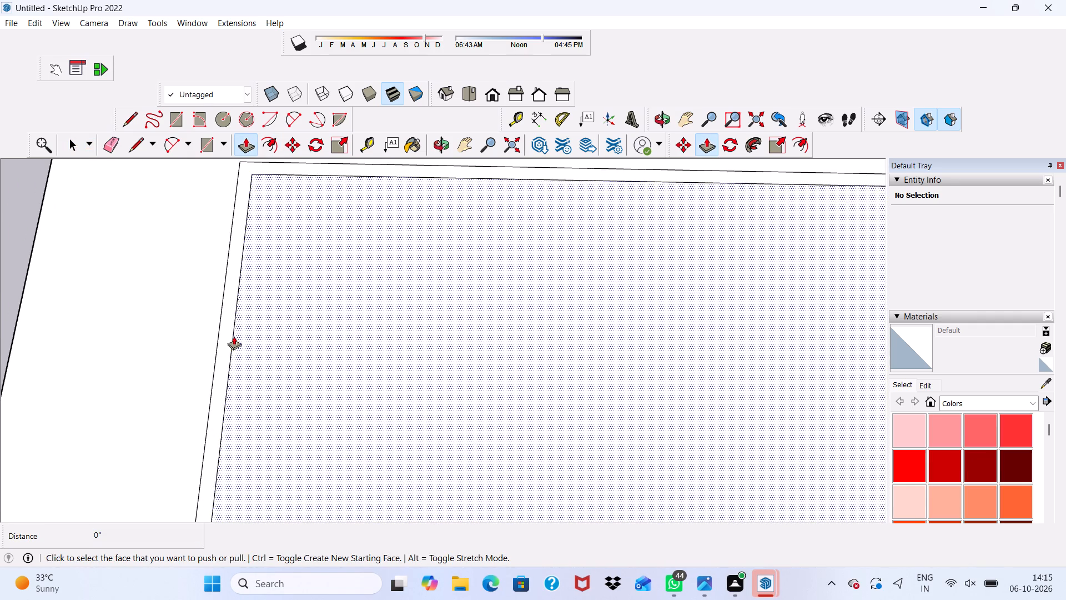
scroll(228, 331, "up", 1)
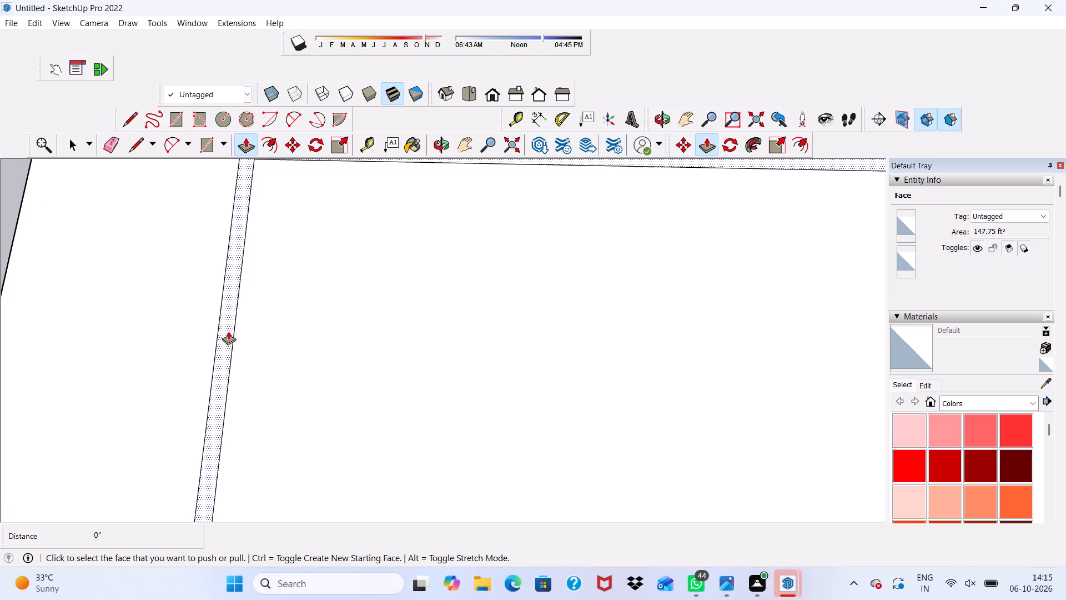
scroll(199, 339, "down", 3)
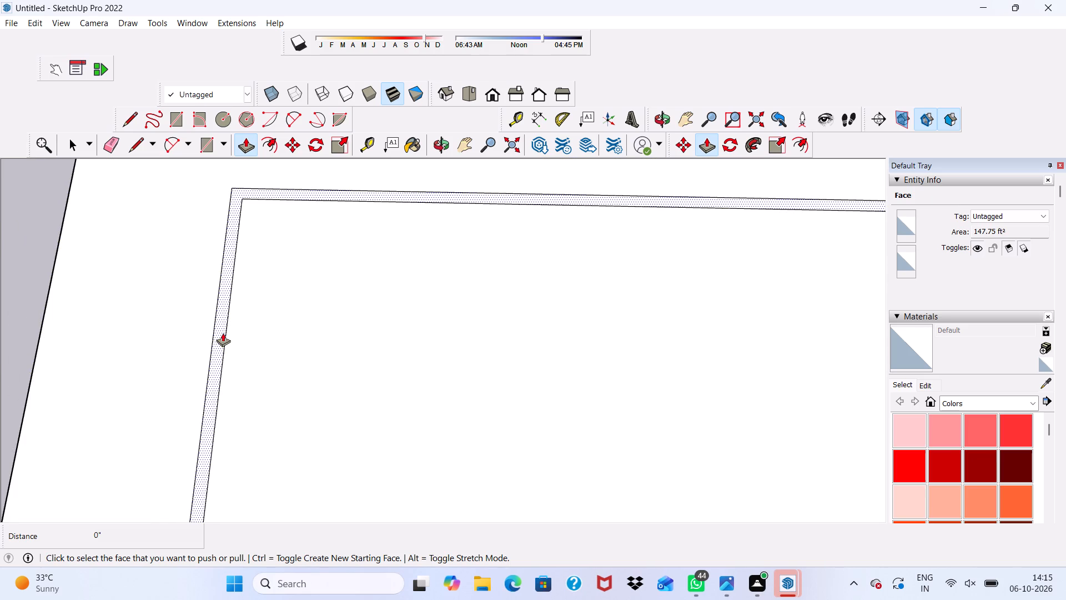
left_click(223, 333)
scroll(230, 303, "down", 16)
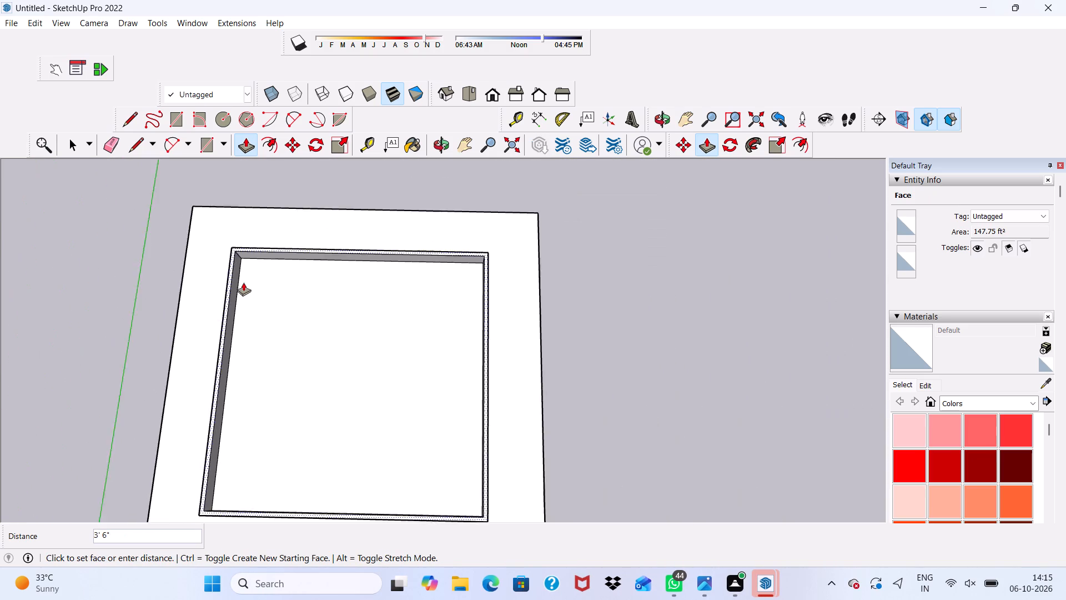
scroll(244, 280, "down", 8)
scroll(252, 281, "up", 1)
scroll(252, 282, "down", 1)
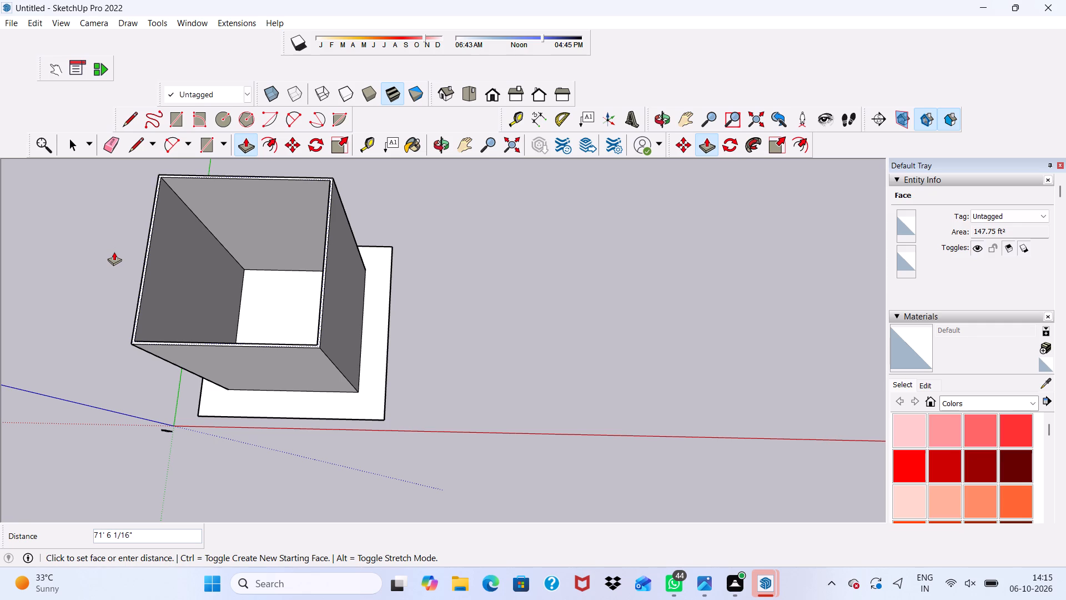
scroll(114, 252, "down", 2)
scroll(278, 257, "down", 3)
middle_click_drag(278, 257, 335, 22)
scroll(295, 343, "up", 3)
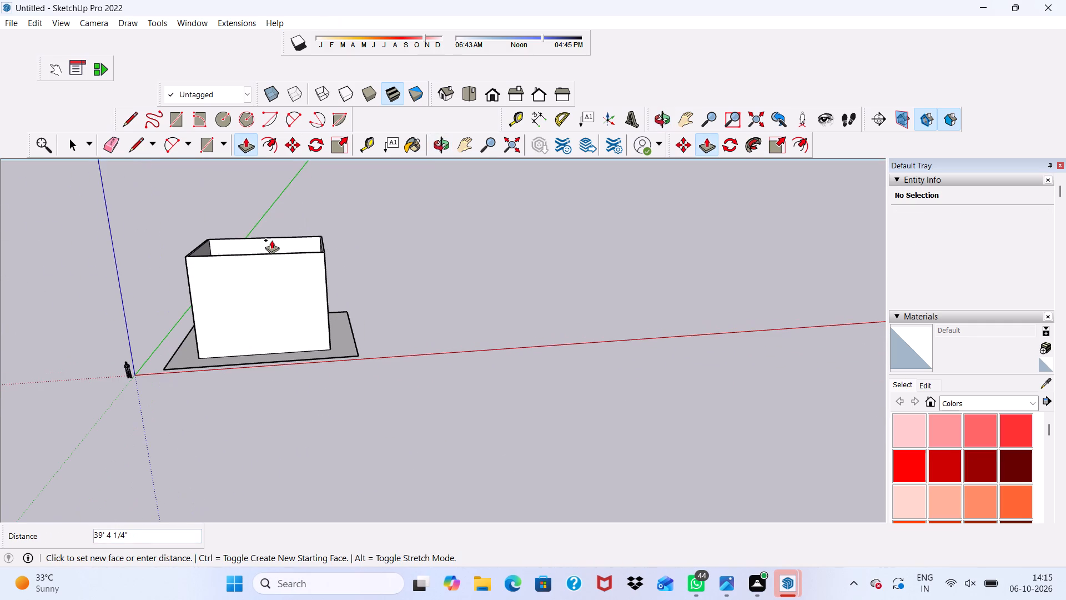
scroll(271, 240, "up", 3)
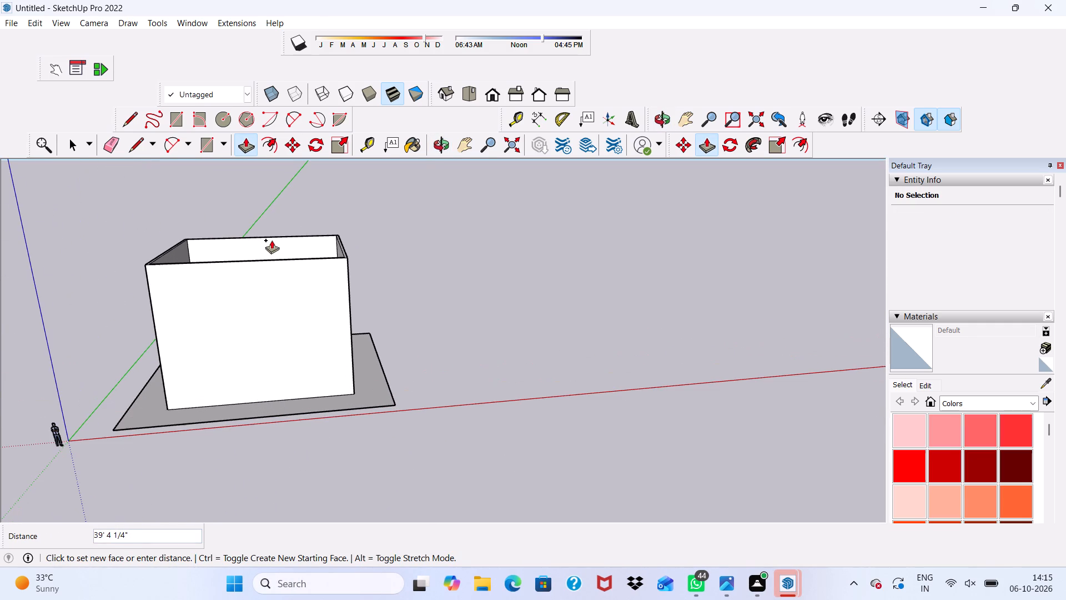
scroll(261, 236, "down", 4)
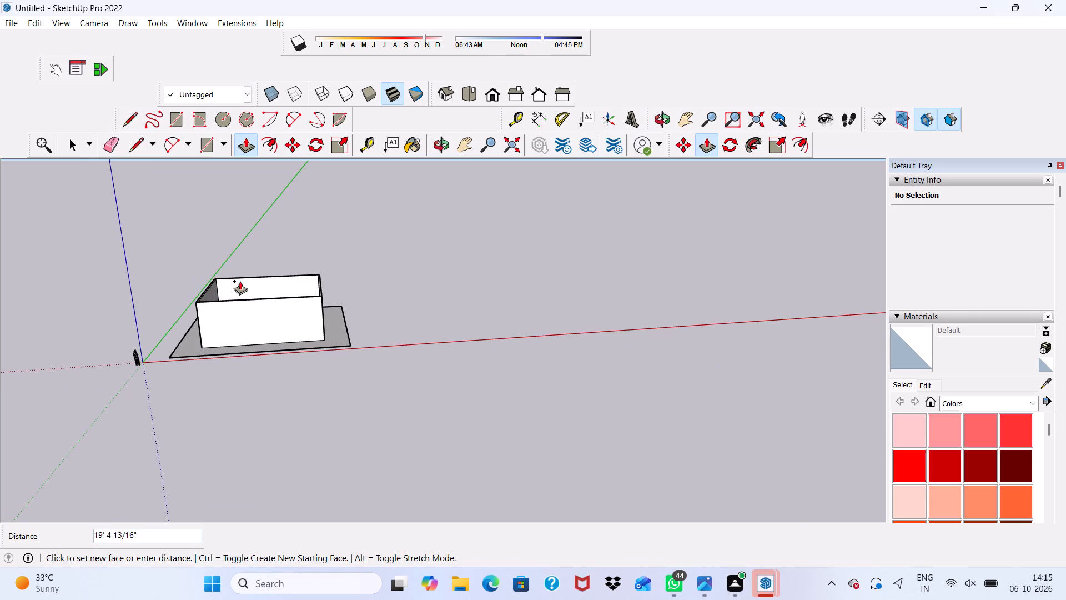
type("10'")
key("Return")
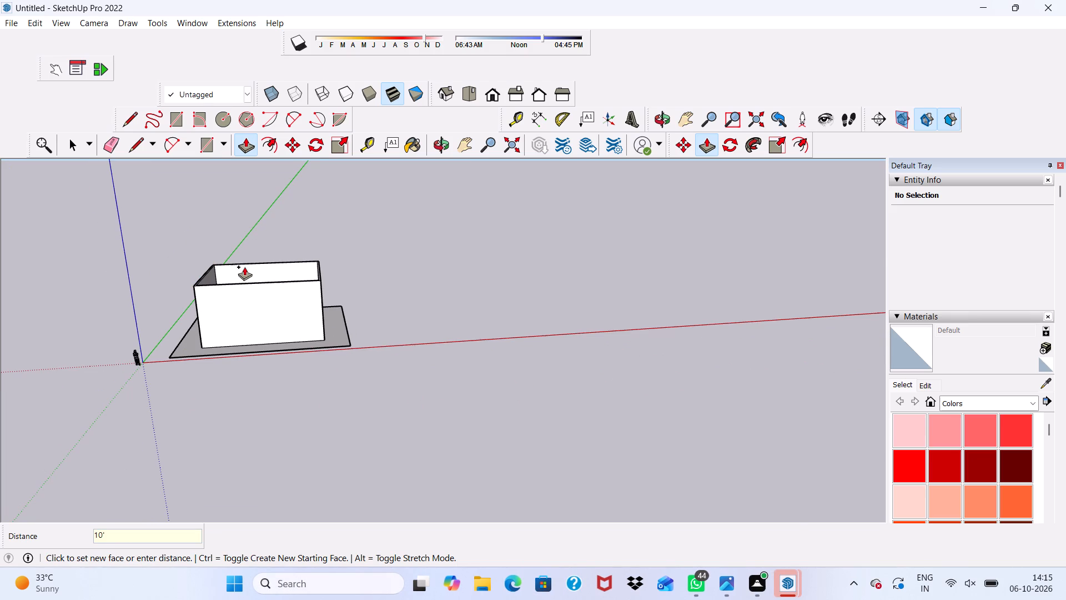
Examine the raised walls from the front and from above.
scroll(222, 332, "up", 1)
scroll(222, 332, "down", 1)
scroll(232, 329, "up", 3)
middle_click_drag(255, 326, 214, 240)
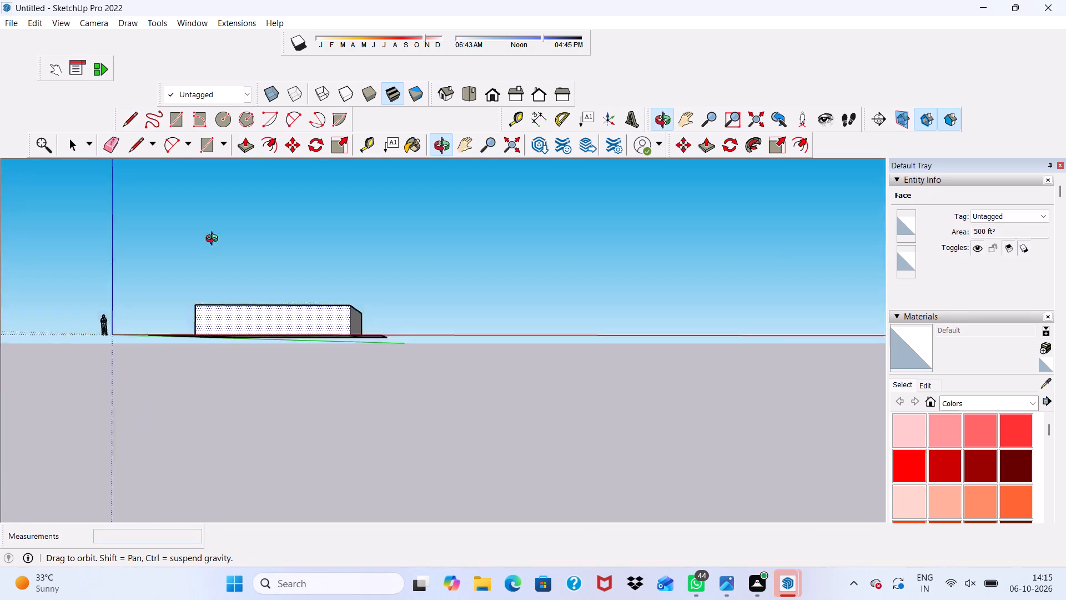
middle_click_drag(214, 240, 164, 238)
scroll(208, 311, "up", 9)
middle_click_drag(267, 332, 335, 401)
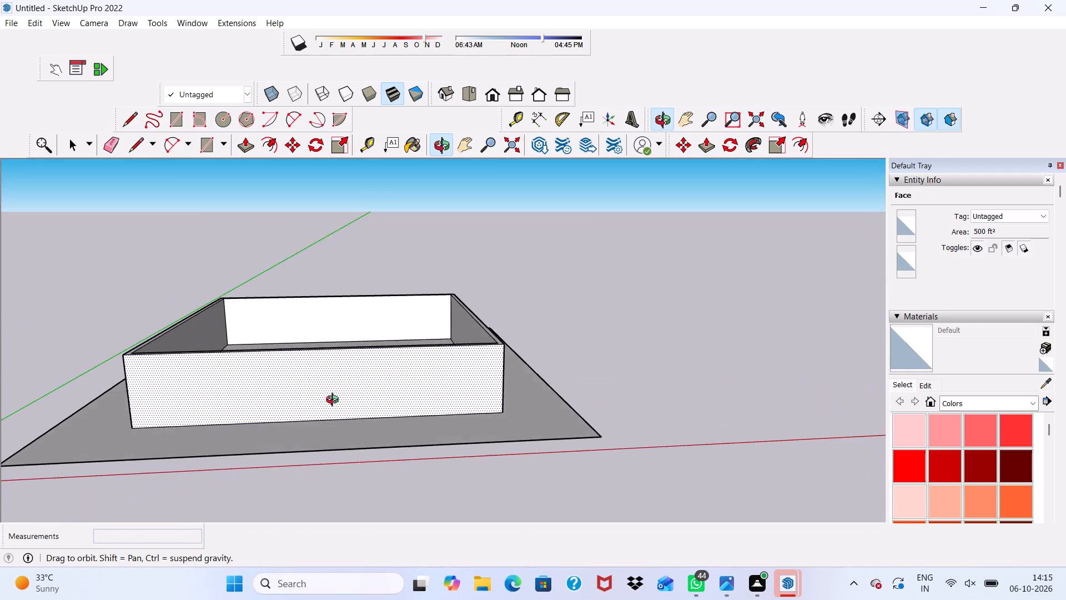
middle_click_drag(335, 401, 321, 408)
scroll(321, 409, "up", 3)
key("space")
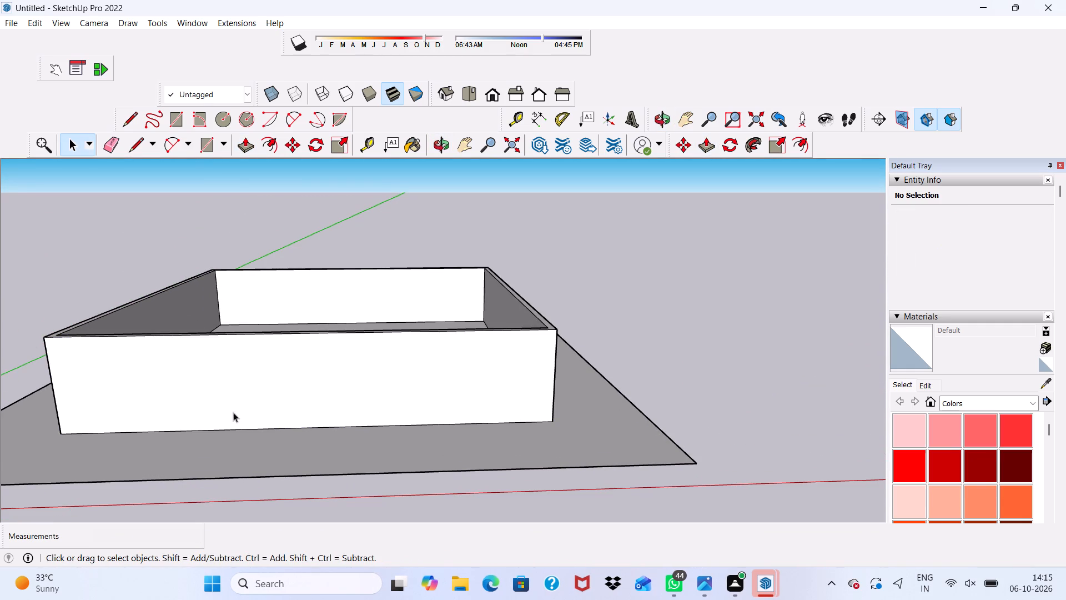
scroll(189, 363, "up", 6)
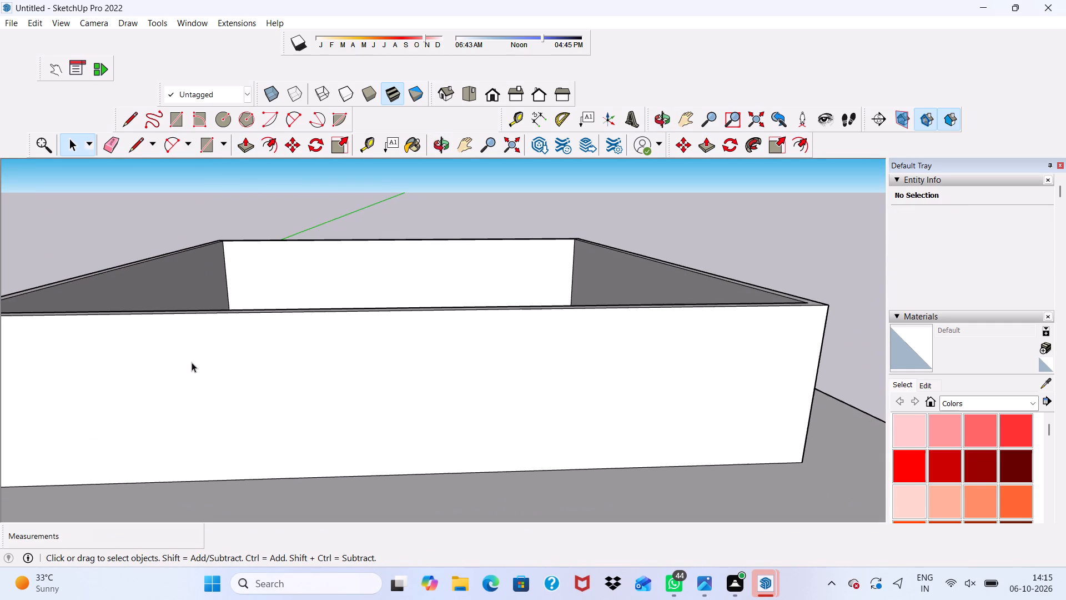
scroll(192, 362, "down", 6)
scroll(88, 401, "down", 1)
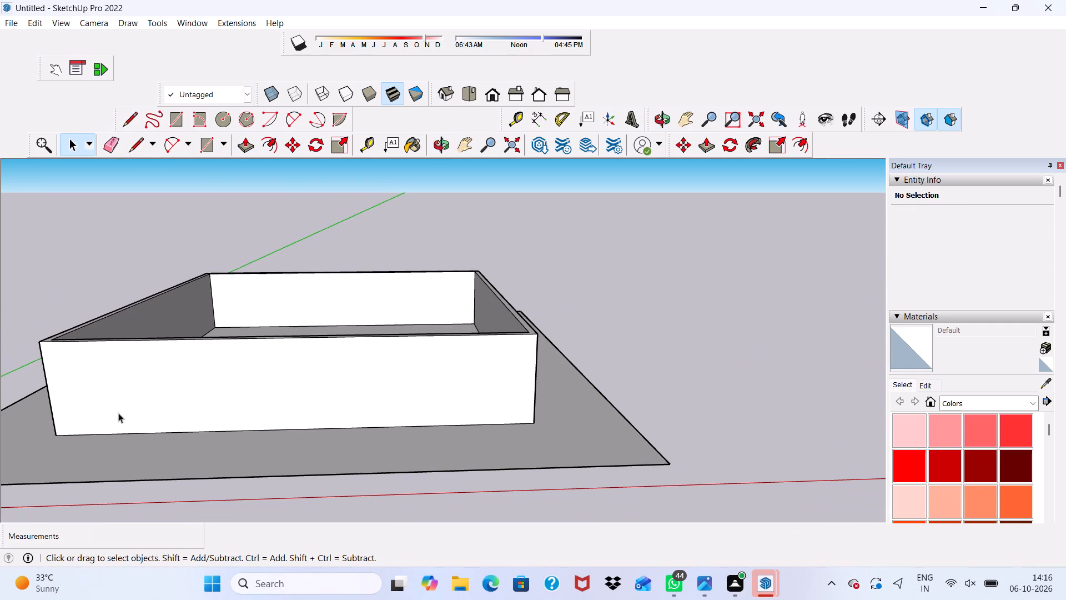
Draw a full-height rectangle of about 87.5 ft² on the outer wall facing the red axis, a short distance from the corner nearest the origin.
middle_click_drag(157, 423, 173, 362)
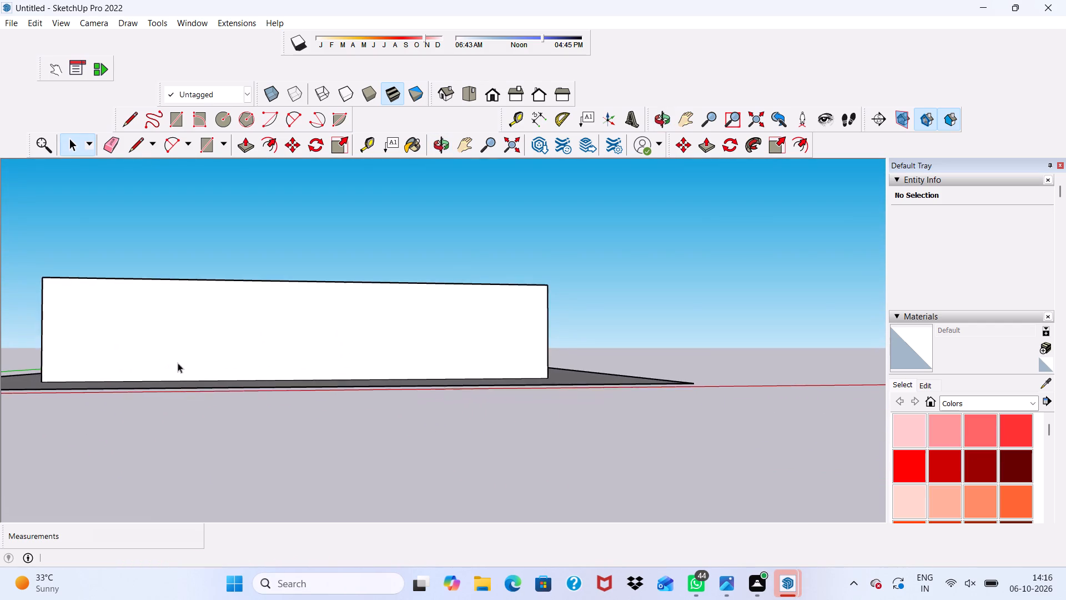
scroll(180, 363, "up", 2)
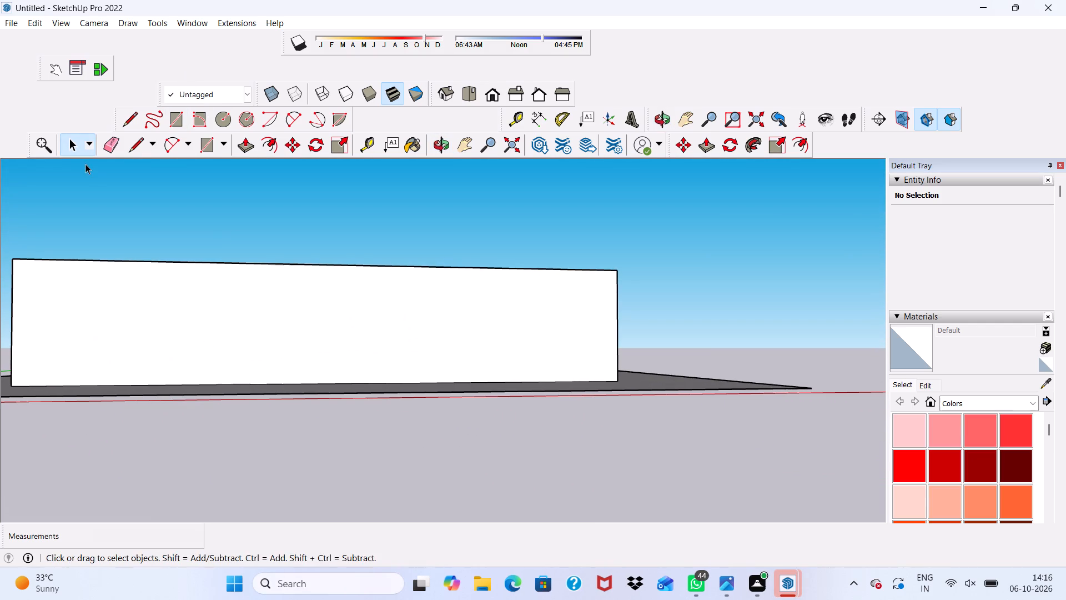
left_click(176, 124)
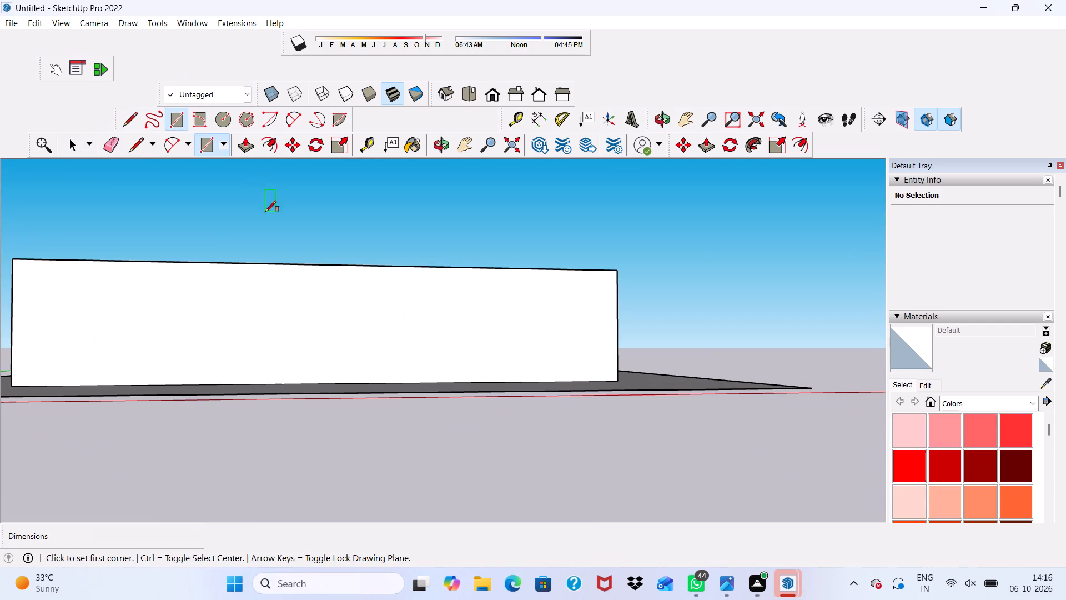
scroll(165, 368, "up", 1)
scroll(253, 292, "down", 5)
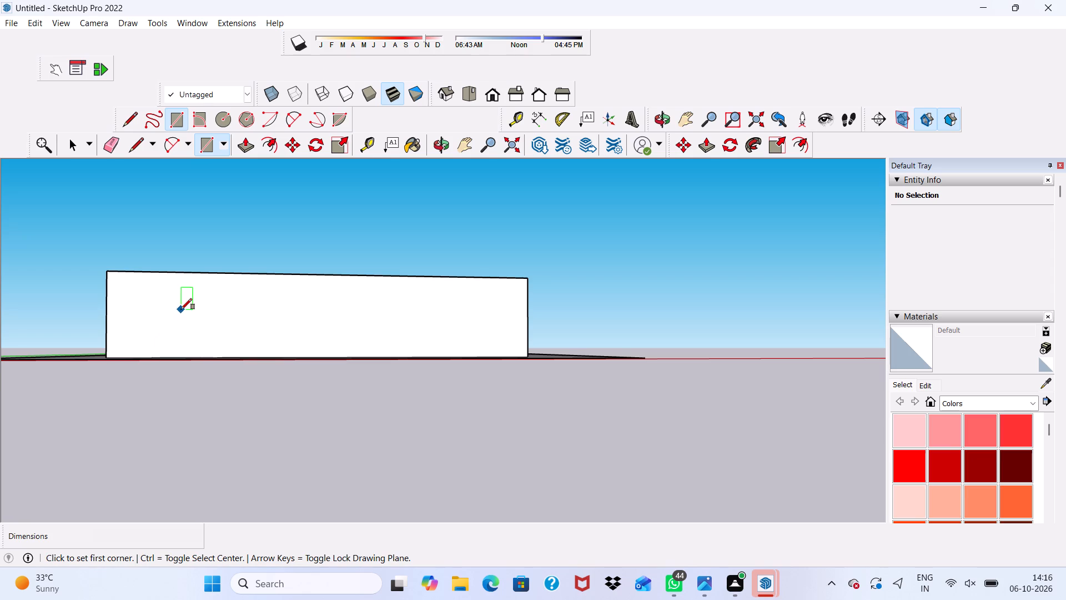
scroll(181, 309, "up", 3)
middle_click_drag(124, 366, 112, 396)
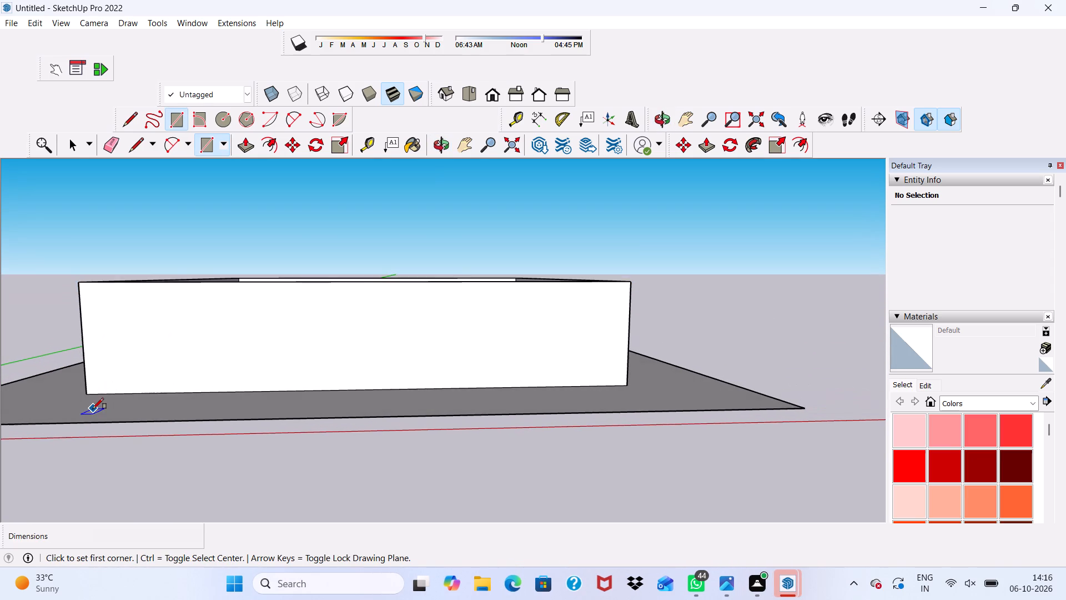
scroll(108, 427, "up", 2)
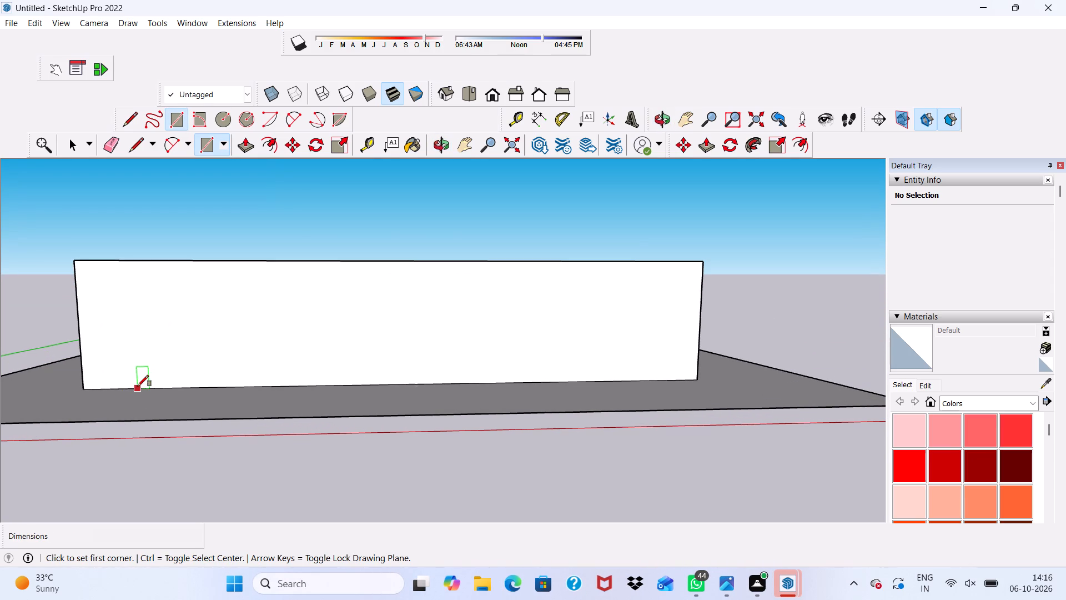
left_click(137, 388)
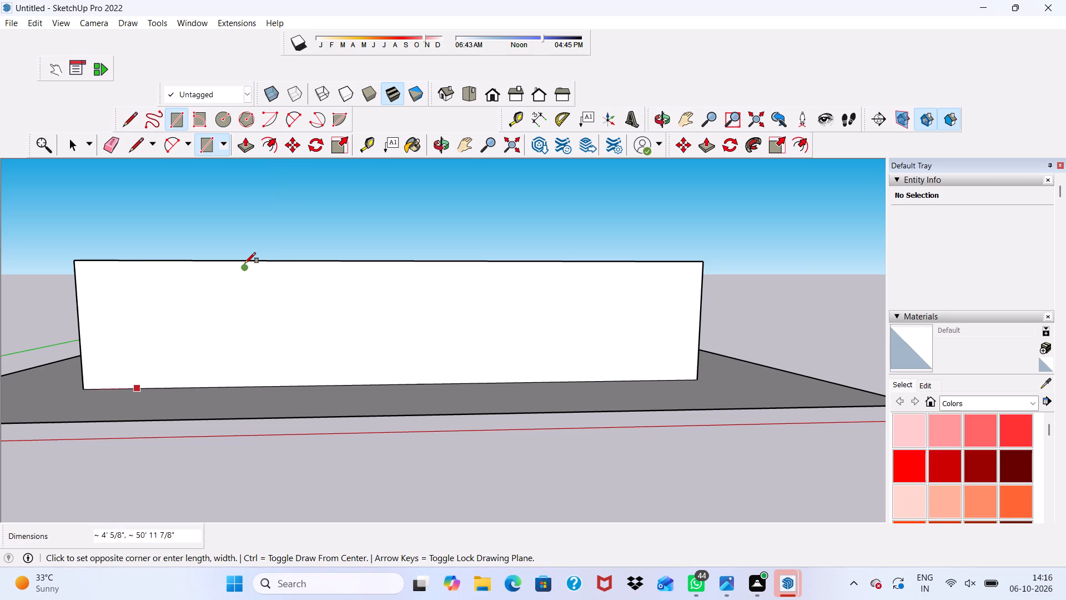
left_click(246, 263)
scroll(190, 241, "down", 9)
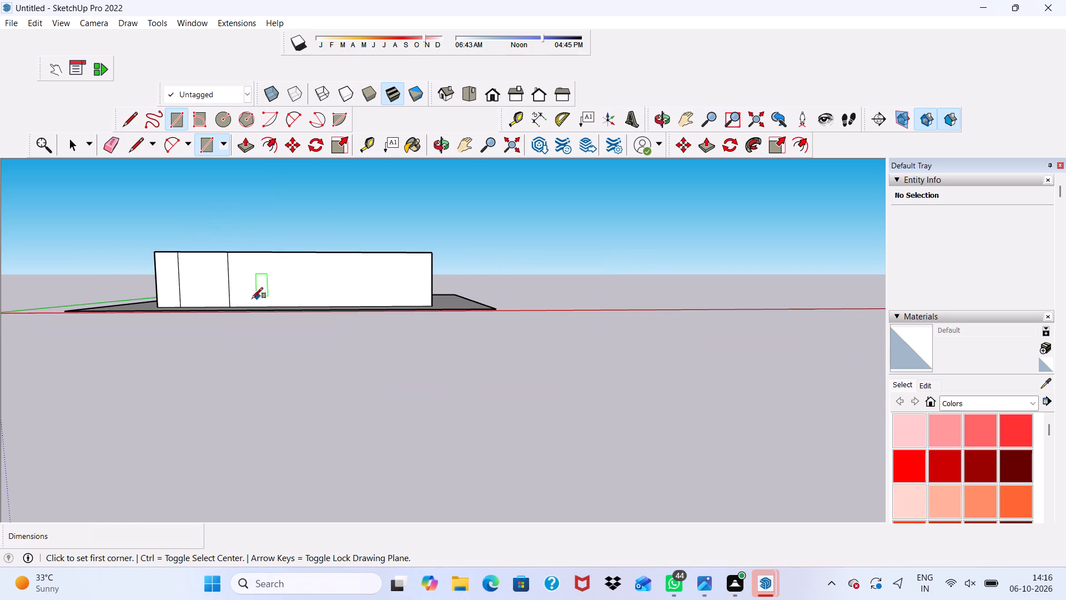
key("space")
Push/pull the rectangular panel on the front wall outward by 3".
scroll(193, 288, "down", 3)
middle_click_drag(229, 259, 368, 338)
scroll(368, 338, "up", 4)
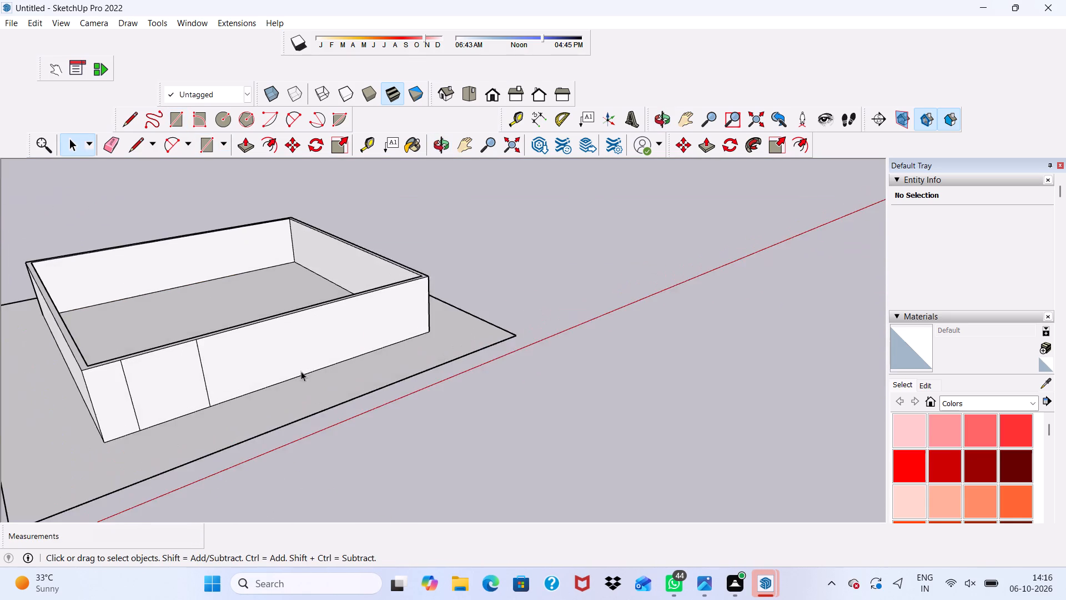
scroll(301, 371, "up", 3)
middle_click_drag(168, 377, 135, 379)
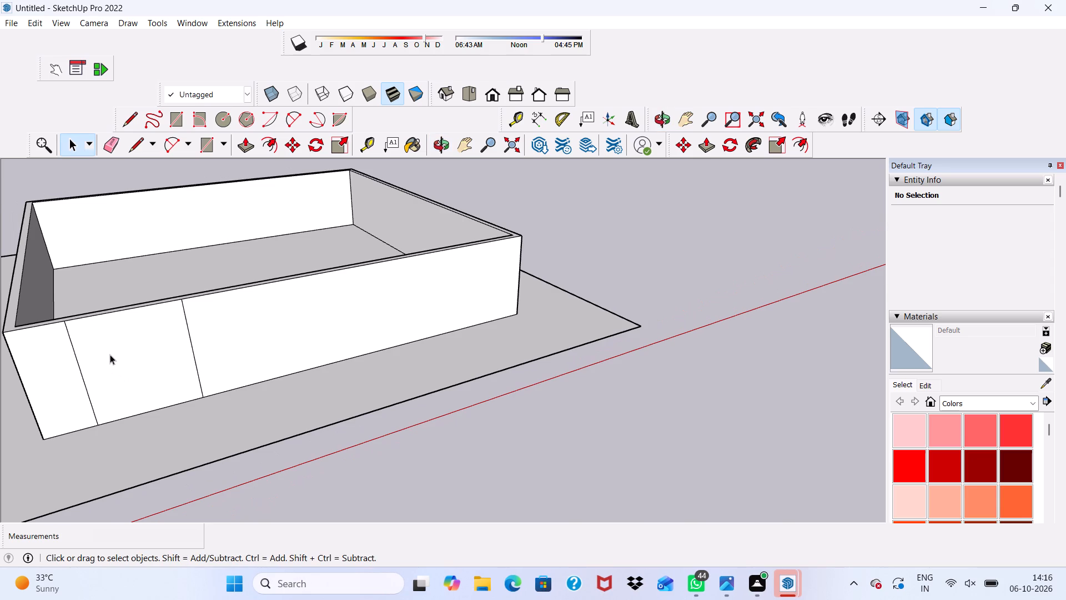
scroll(101, 341, "down", 4)
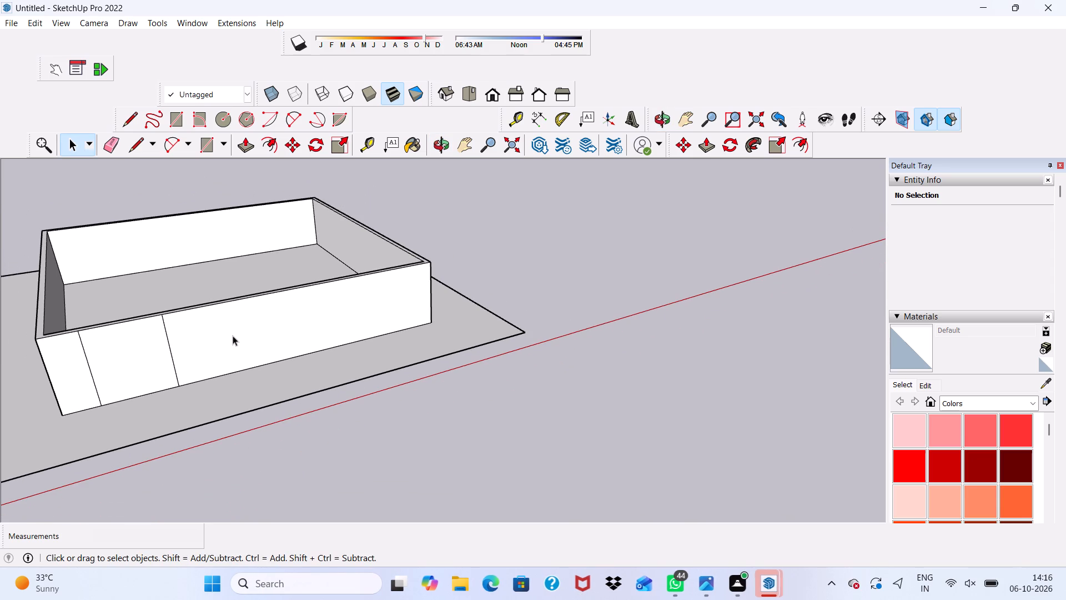
scroll(233, 335, "down", 3)
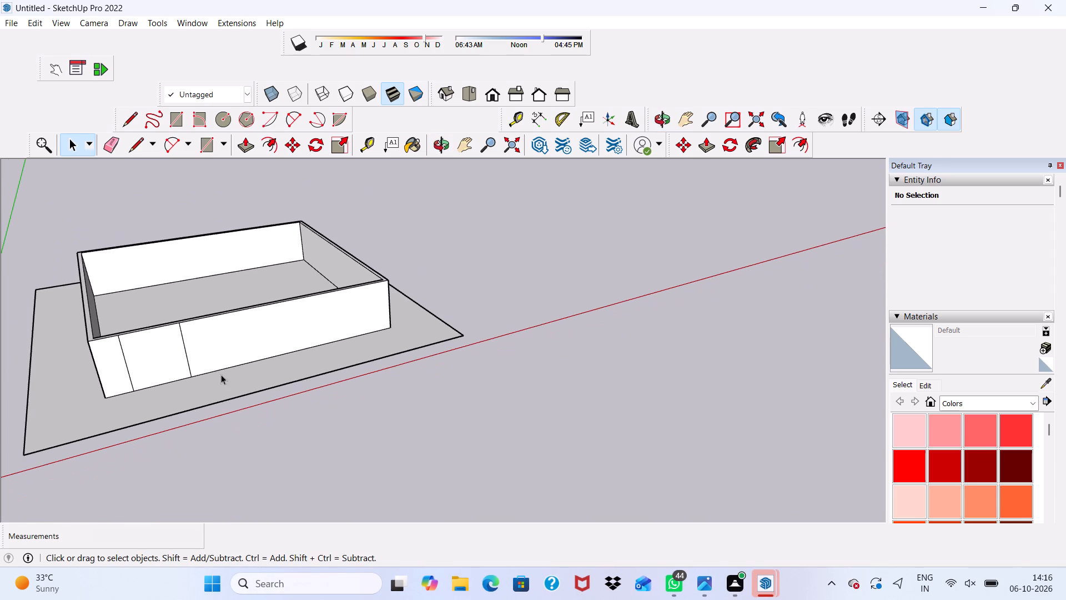
left_click(165, 354)
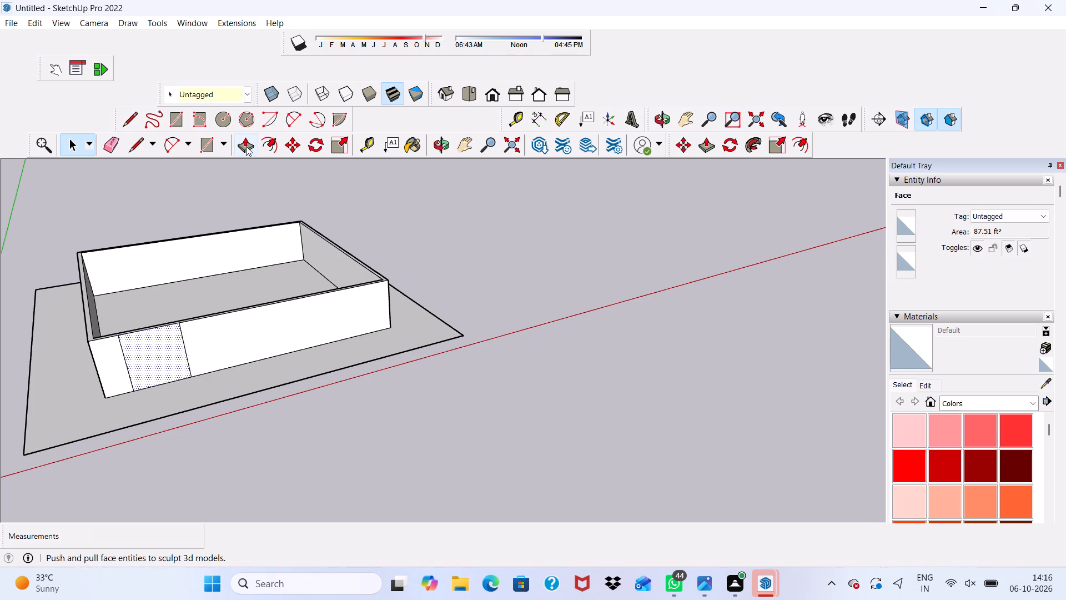
left_click(247, 146)
left_click(120, 377)
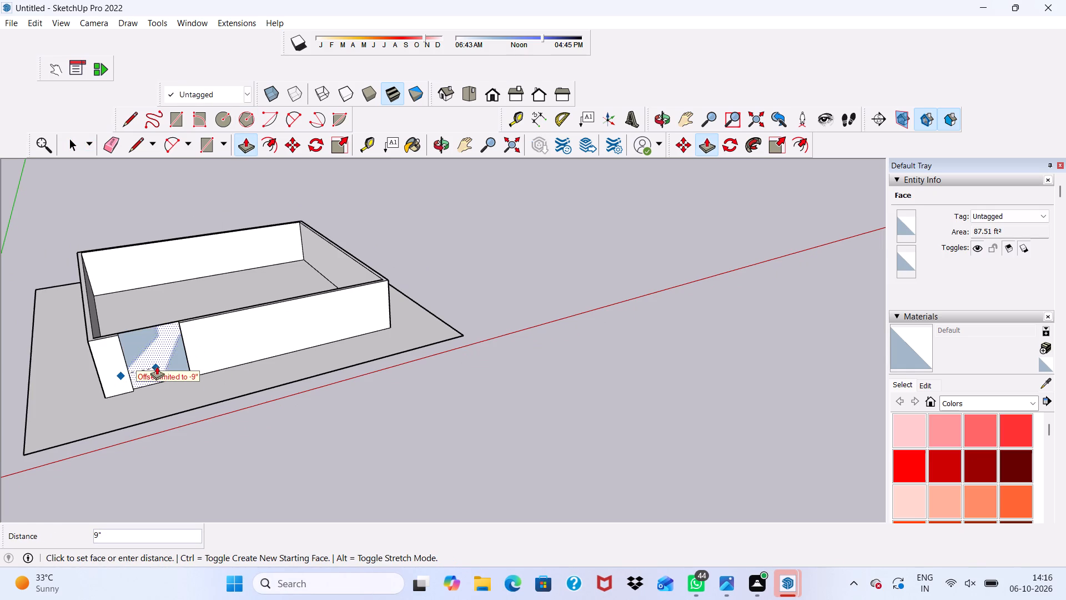
scroll(149, 368, "down", 7)
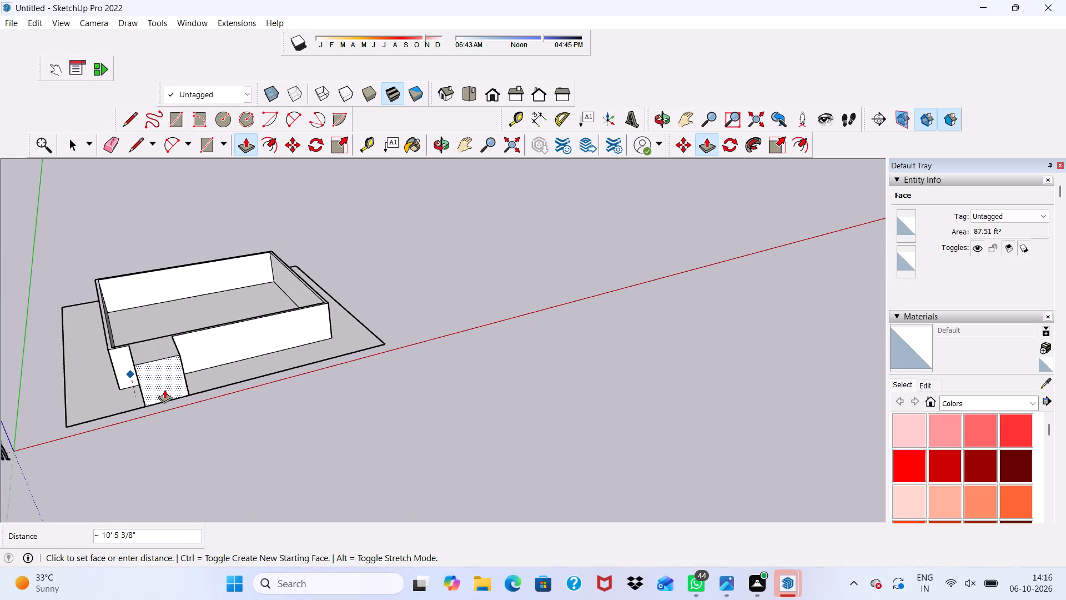
key("3")
key("shift+quotedbl")
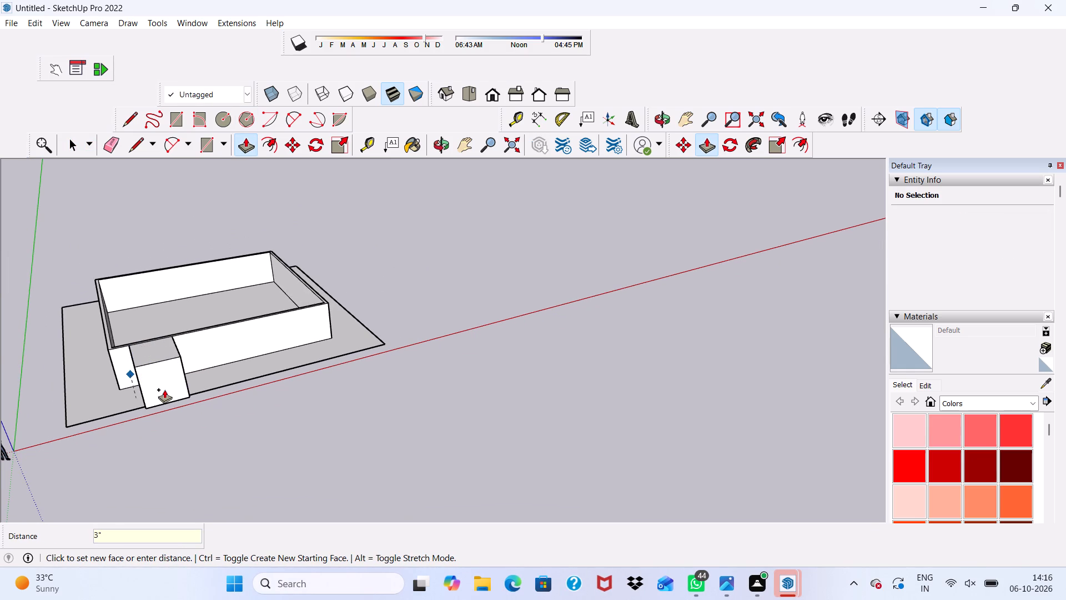
key("Return")
scroll(159, 310, "up", 10)
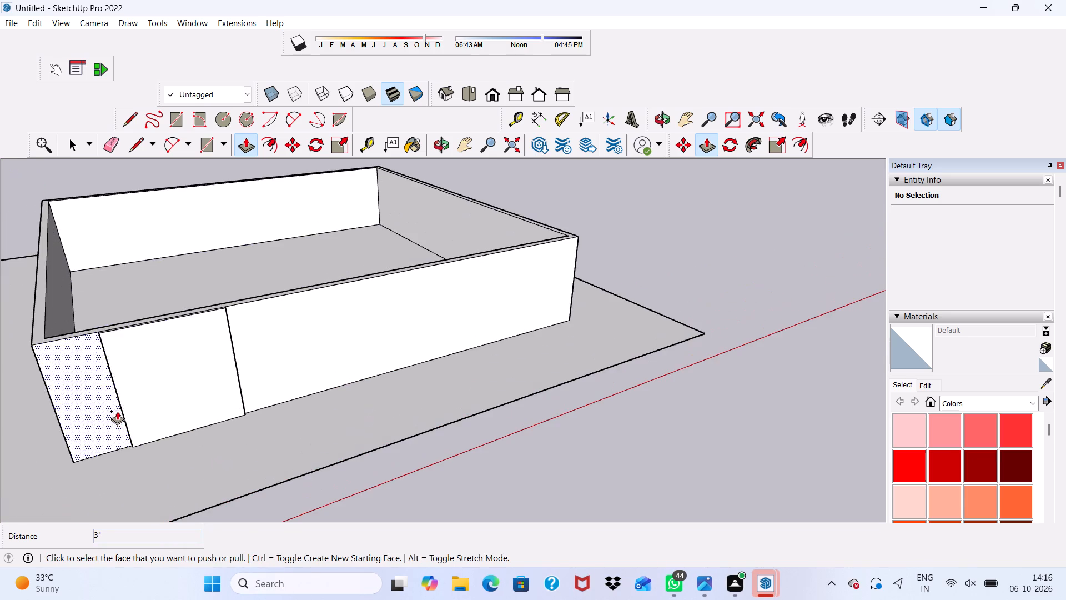
Draw a narrow rectangle about 7' 9" tall and 5.5 ft² down from the midpoint of the raised front panel's top edge.
middle_click_drag(185, 367, 111, 327)
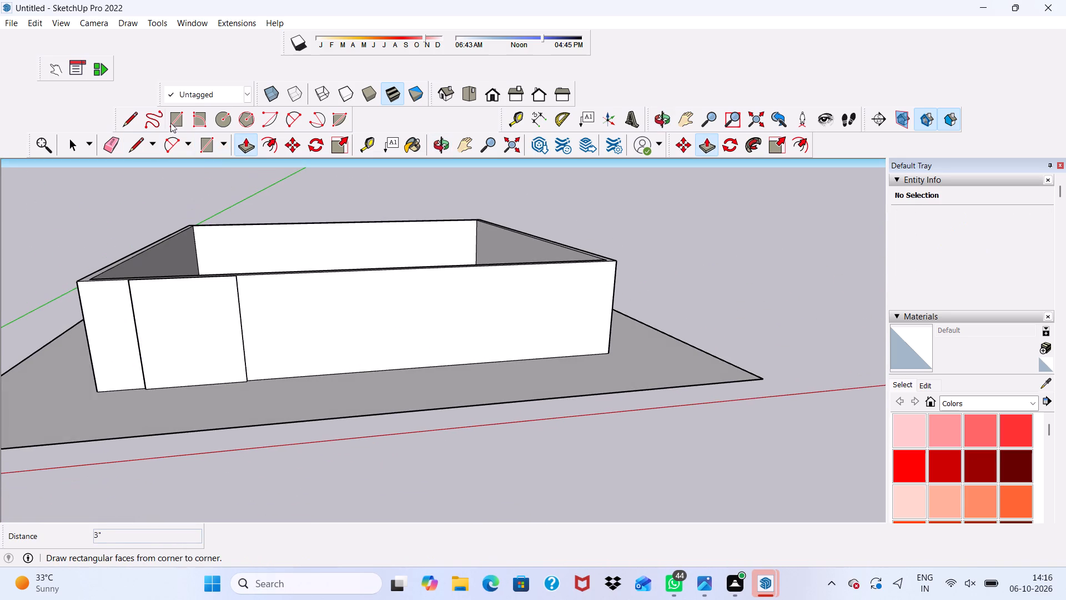
left_click(180, 114)
scroll(198, 327, "up", 7)
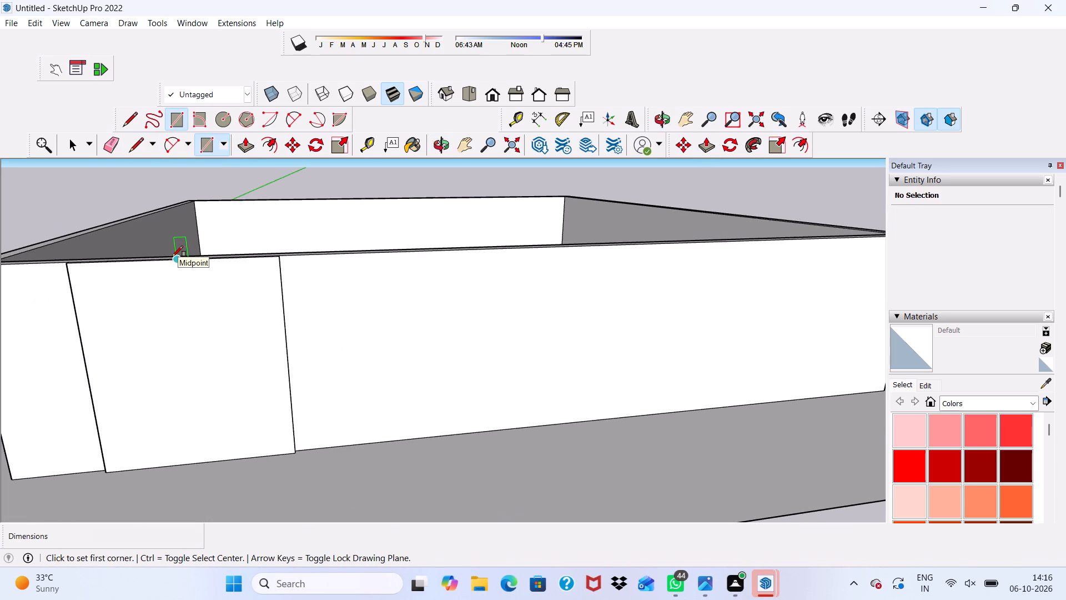
scroll(172, 257, "up", 6)
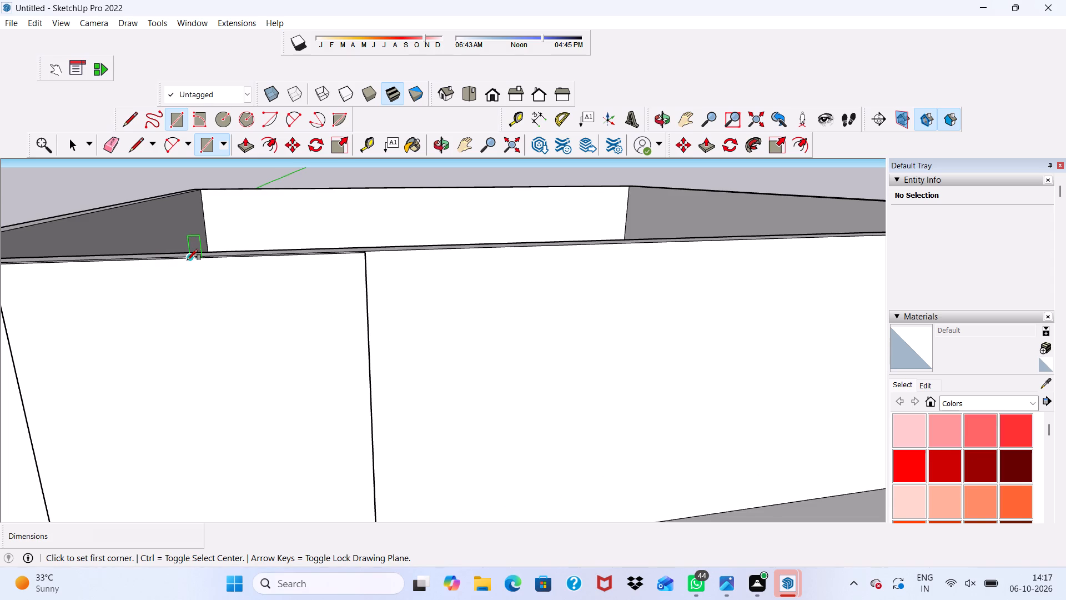
left_click(187, 260)
scroll(178, 310, "down", 6)
scroll(185, 337, "up", 1)
scroll(187, 337, "down", 9)
scroll(219, 413, "up", 6)
scroll(228, 380, "down", 1)
scroll(228, 379, "up", 1)
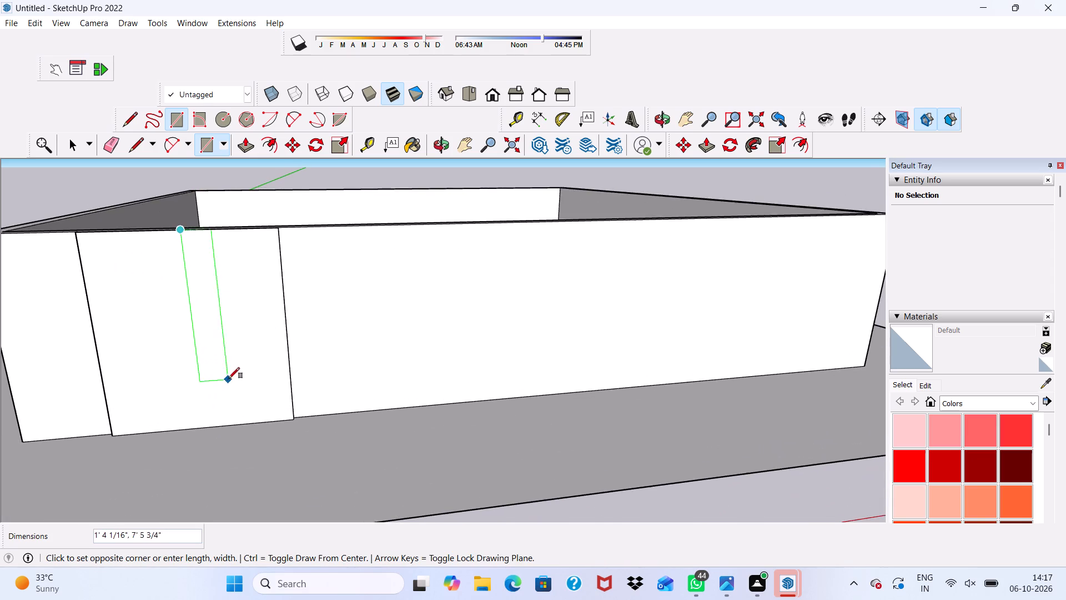
scroll(213, 410, "up", 2)
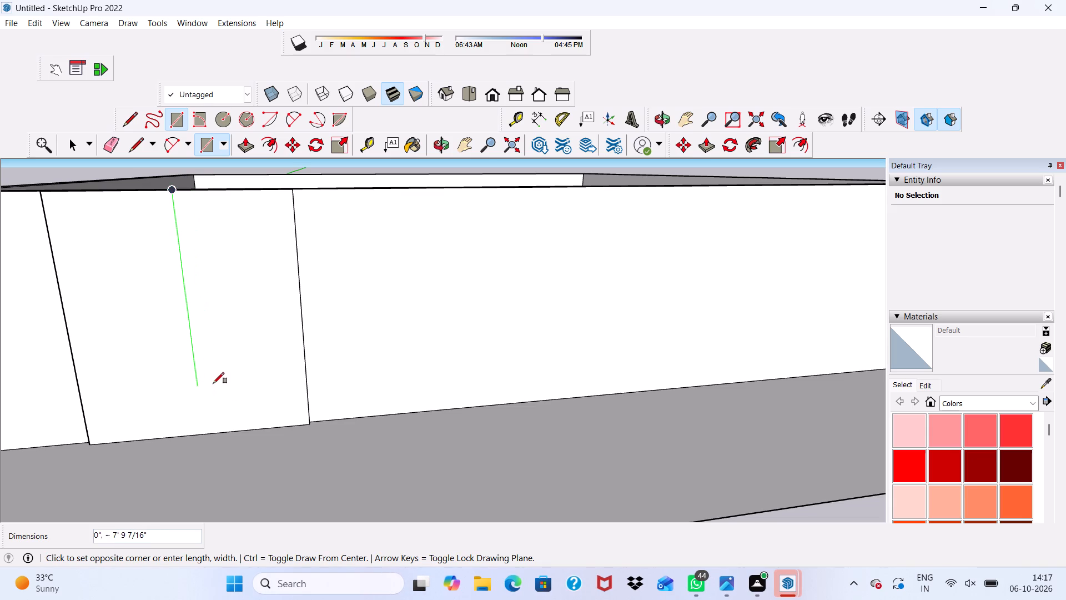
left_click(215, 380)
scroll(168, 380, "down", 3)
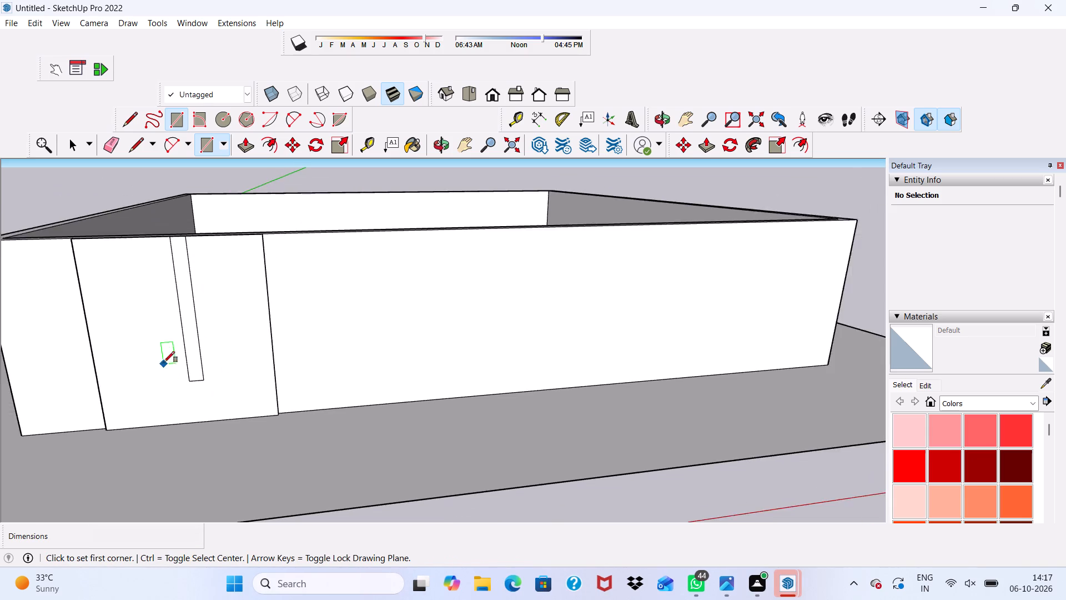
scroll(164, 362, "down", 7)
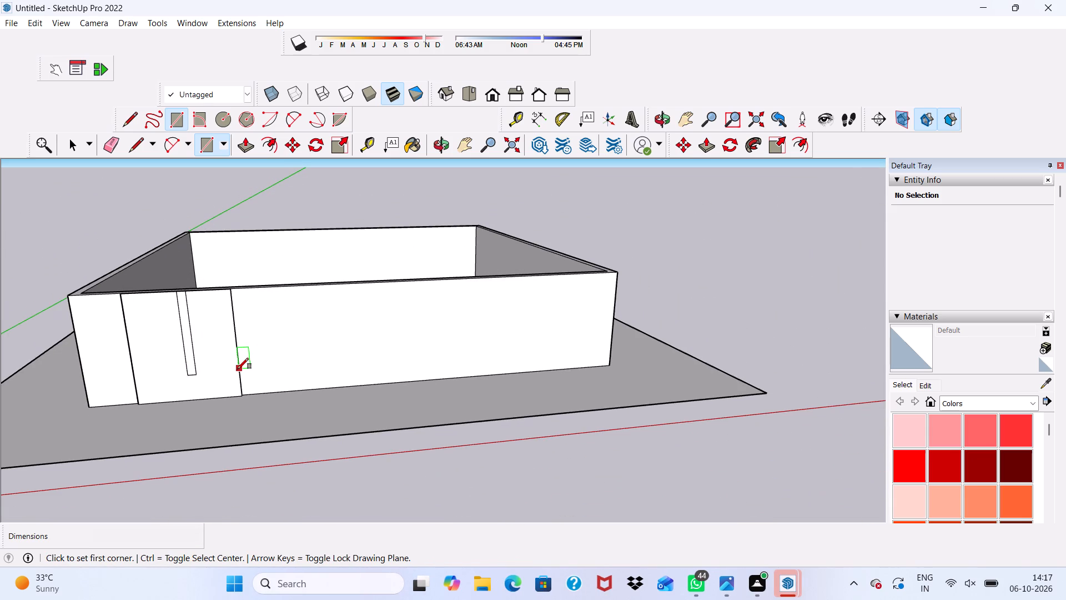
key("space")
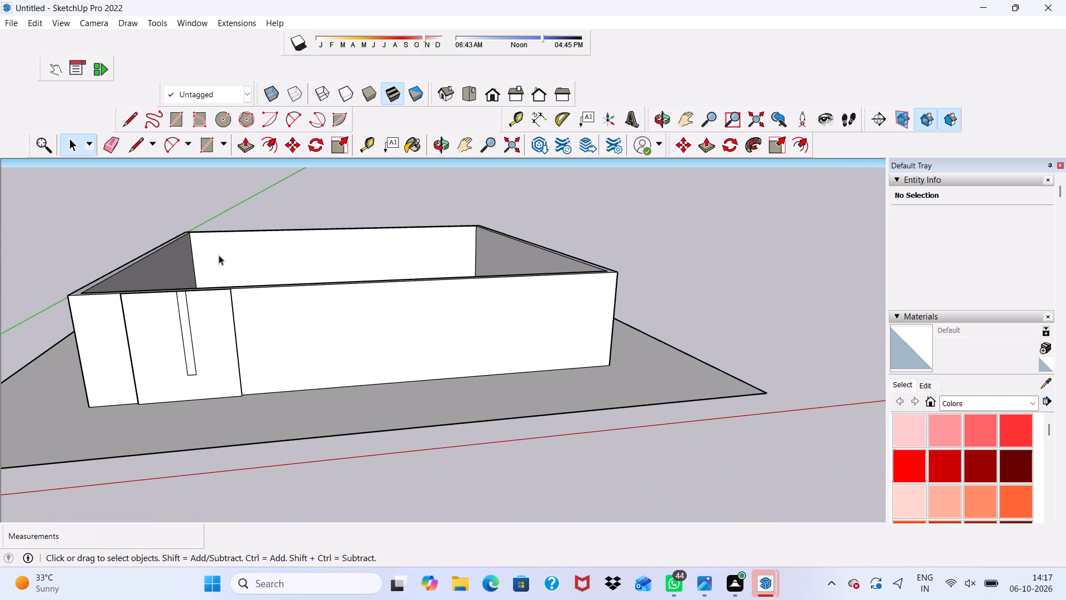
Push/pull the narrow vertical strip on the raised panel outward by 3".
scroll(179, 327, "up", 3)
scroll(178, 222, "up", 1)
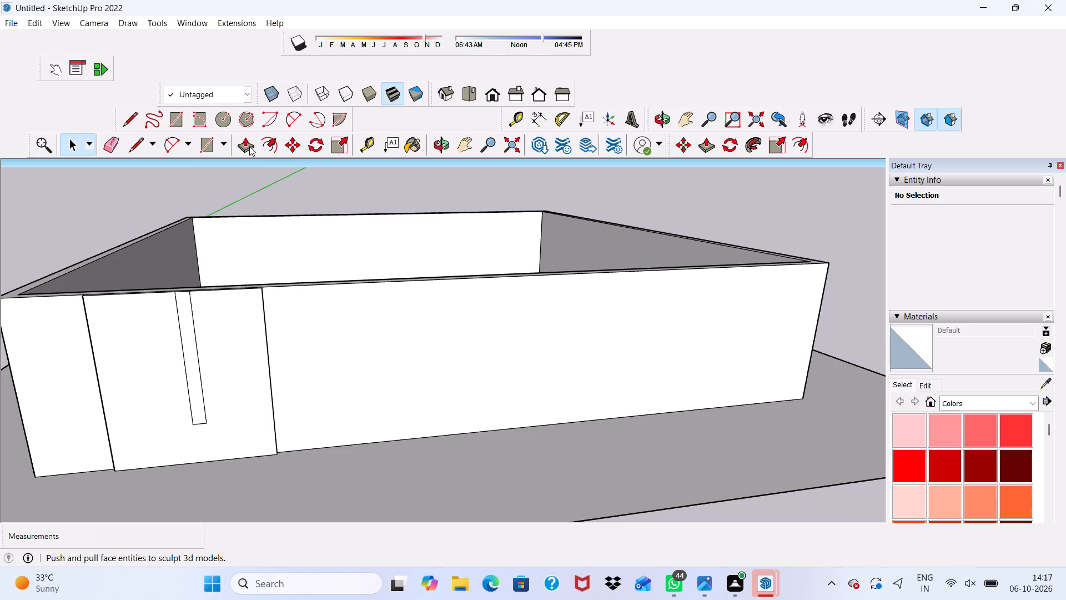
left_click(249, 146)
scroll(229, 361, "up", 6)
left_click(178, 306)
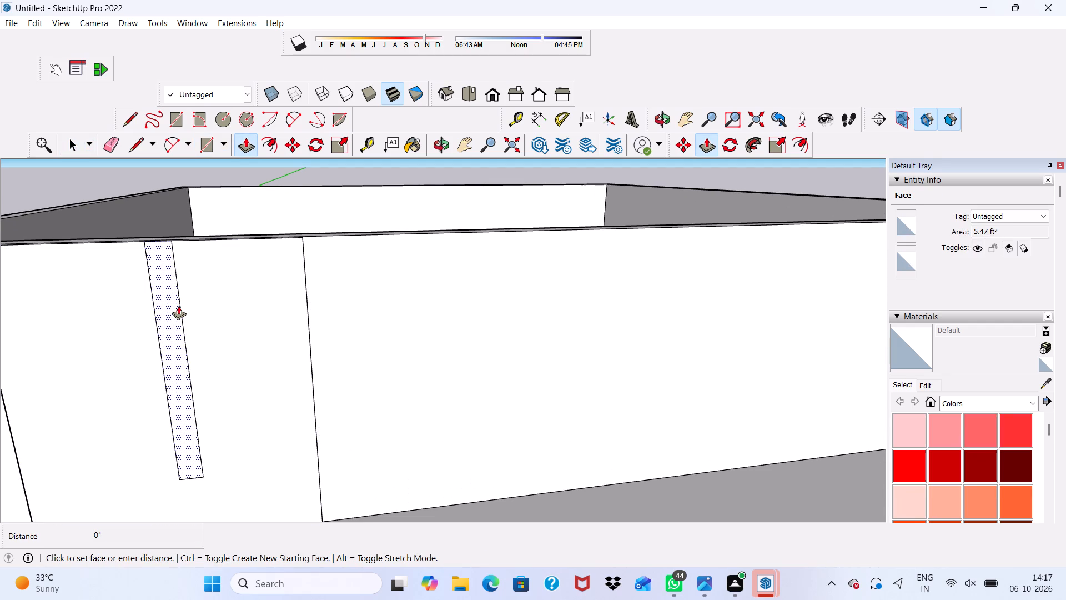
type("3\"")
key("Return")
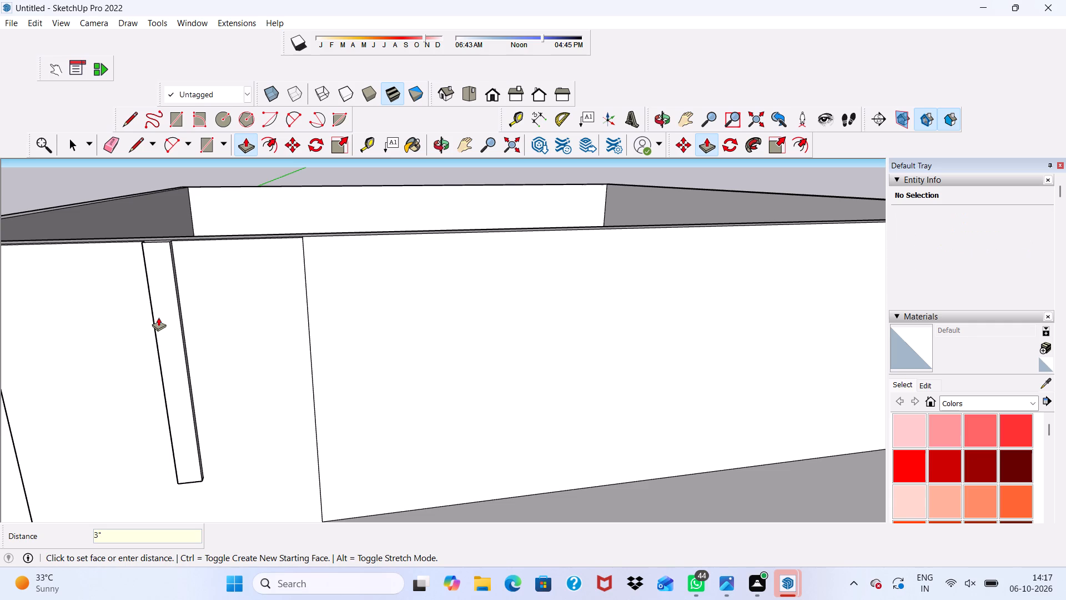
key("space")
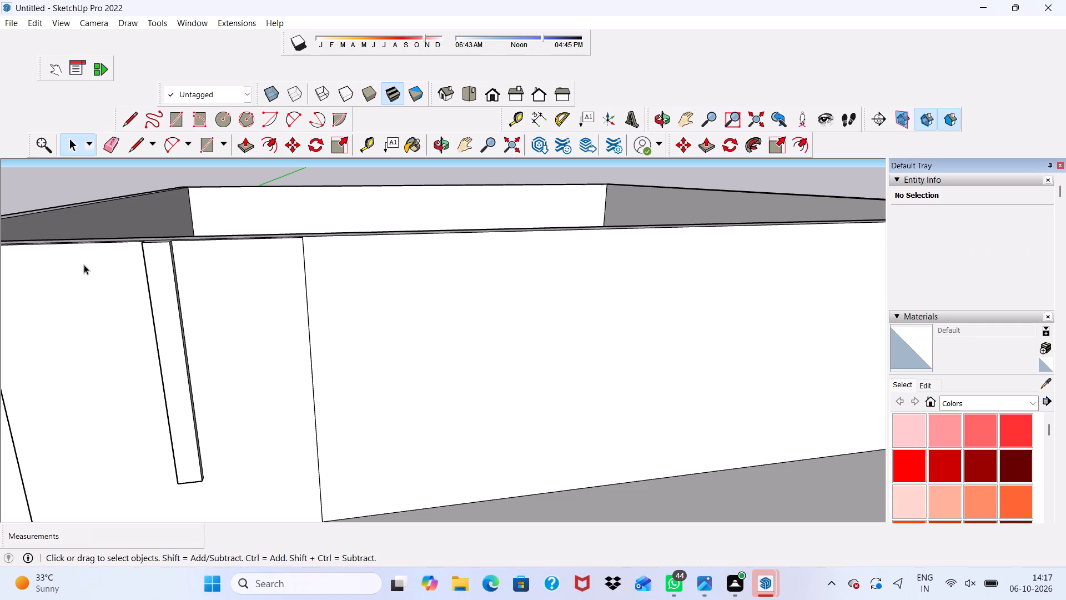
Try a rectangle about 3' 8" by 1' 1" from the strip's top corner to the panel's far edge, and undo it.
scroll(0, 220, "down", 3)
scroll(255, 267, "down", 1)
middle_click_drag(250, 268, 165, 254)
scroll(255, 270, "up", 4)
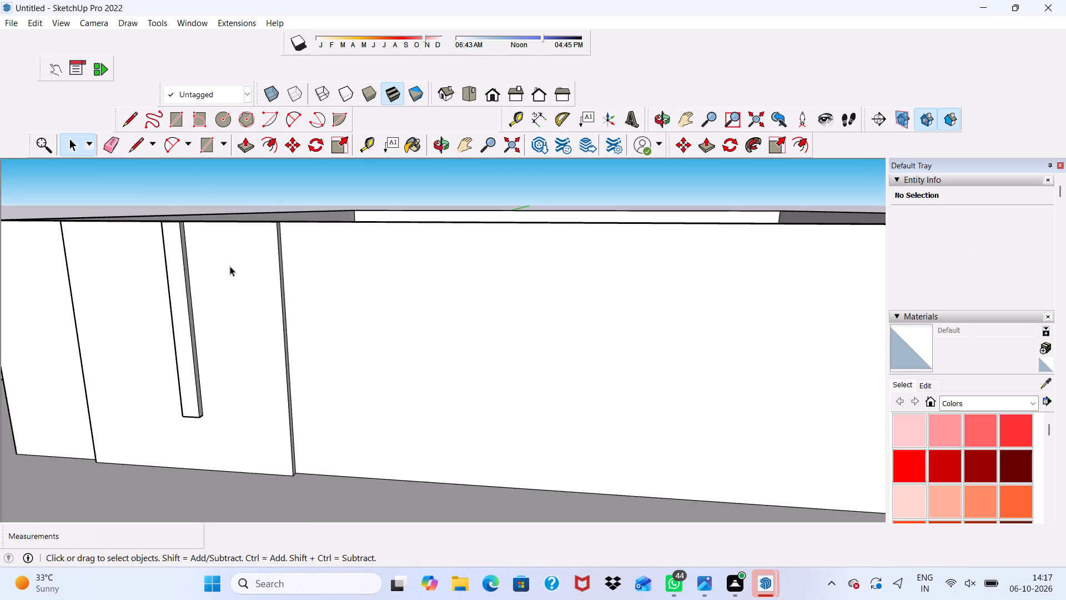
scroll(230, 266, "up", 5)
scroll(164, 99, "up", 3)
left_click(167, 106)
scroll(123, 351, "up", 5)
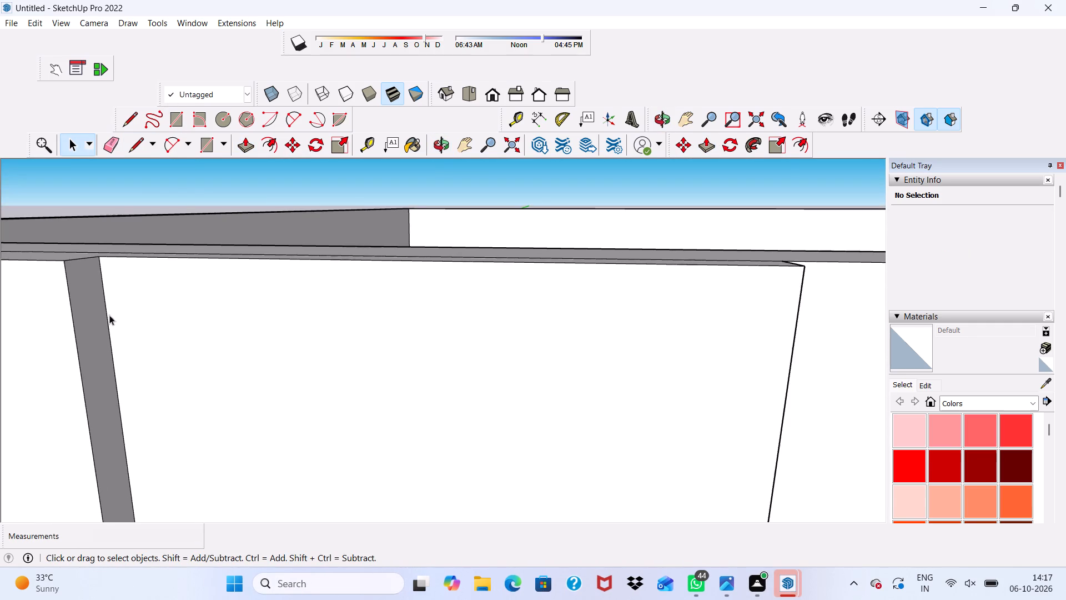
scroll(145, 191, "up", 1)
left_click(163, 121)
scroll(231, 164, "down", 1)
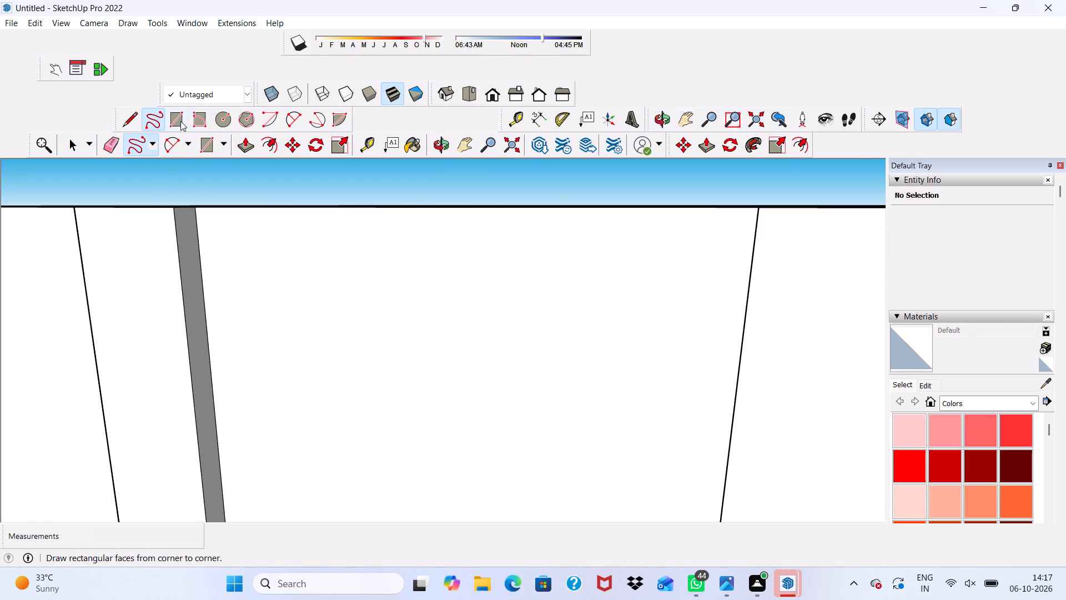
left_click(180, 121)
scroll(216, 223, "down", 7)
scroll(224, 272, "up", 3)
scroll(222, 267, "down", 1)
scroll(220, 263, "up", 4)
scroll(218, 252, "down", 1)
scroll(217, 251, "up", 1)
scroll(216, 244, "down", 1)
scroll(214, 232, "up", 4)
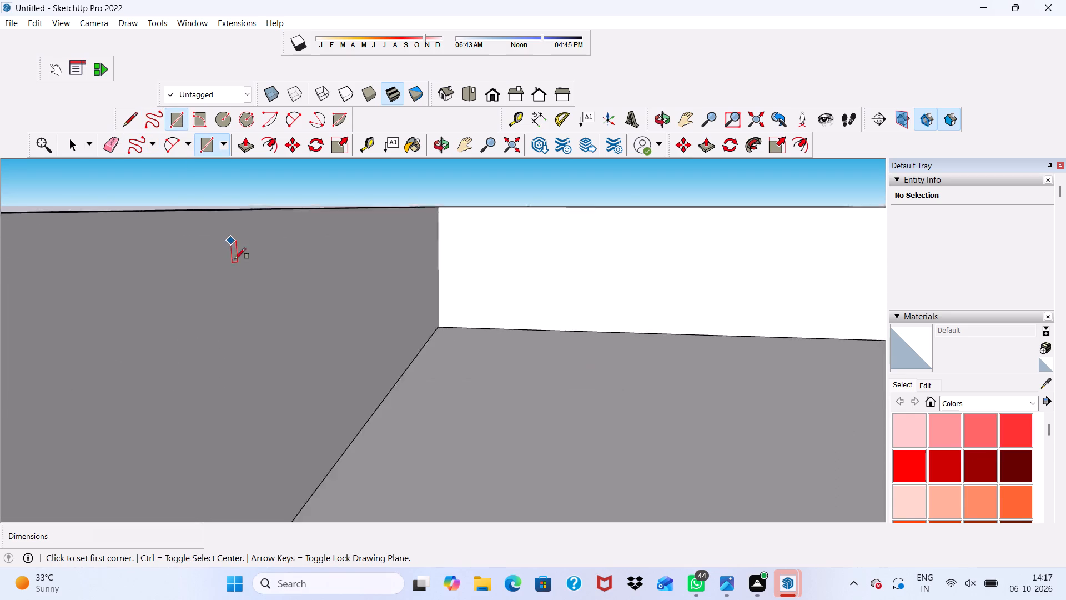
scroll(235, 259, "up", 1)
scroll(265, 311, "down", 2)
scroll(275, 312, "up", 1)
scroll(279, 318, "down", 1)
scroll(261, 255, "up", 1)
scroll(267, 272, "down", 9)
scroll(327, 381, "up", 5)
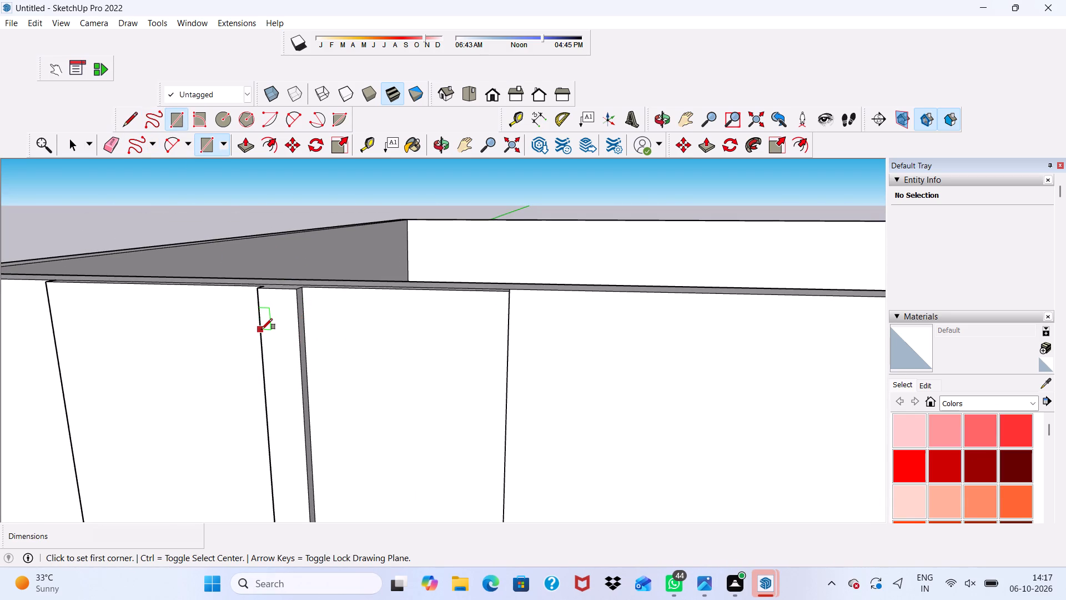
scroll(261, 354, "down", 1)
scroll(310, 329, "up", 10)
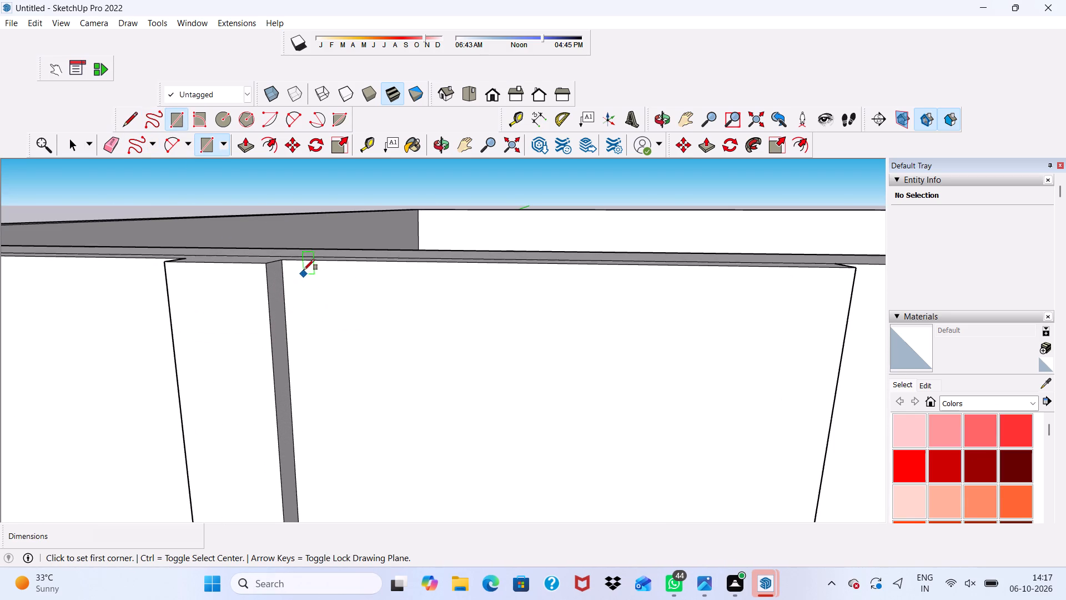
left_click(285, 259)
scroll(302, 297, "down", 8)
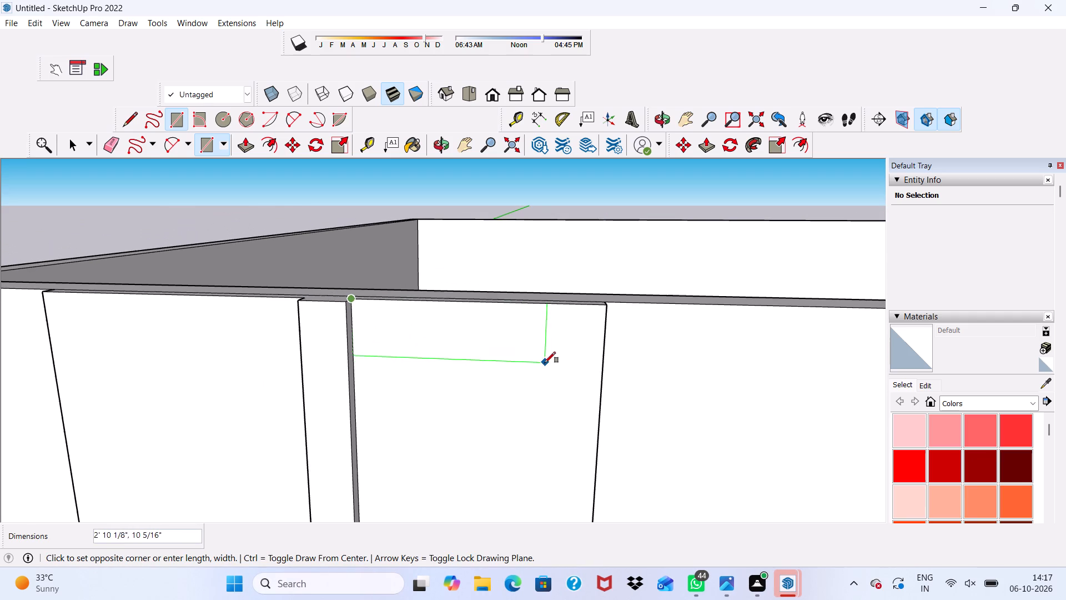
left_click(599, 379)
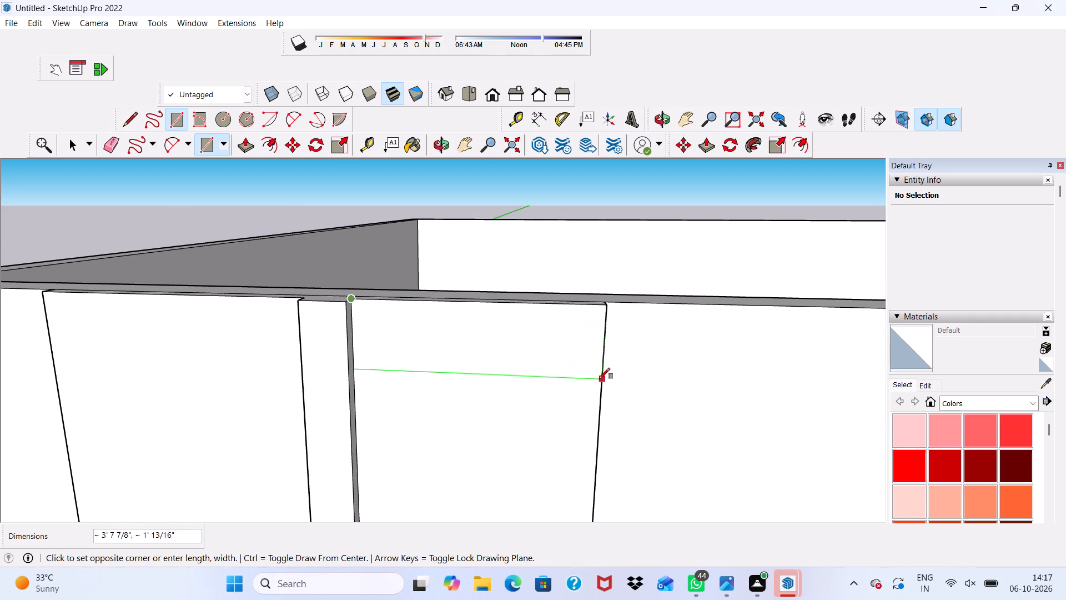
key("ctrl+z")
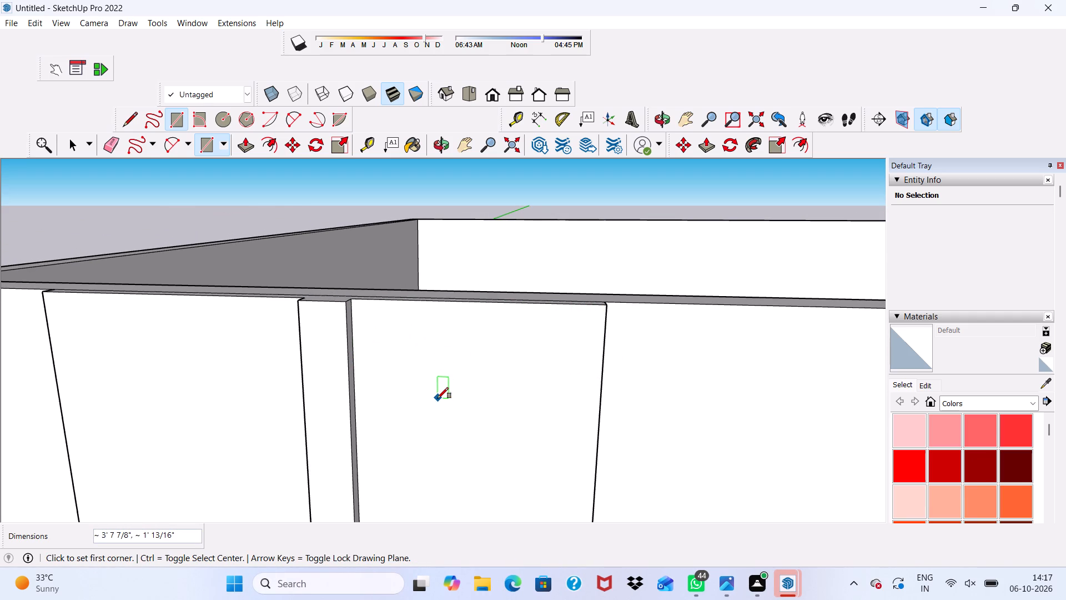
Draw a rectangle about 3' 8" wide and 9" high from the strip's top corner to the panel edge farther from the origin.
scroll(379, 289, "up", 8)
left_click(329, 301)
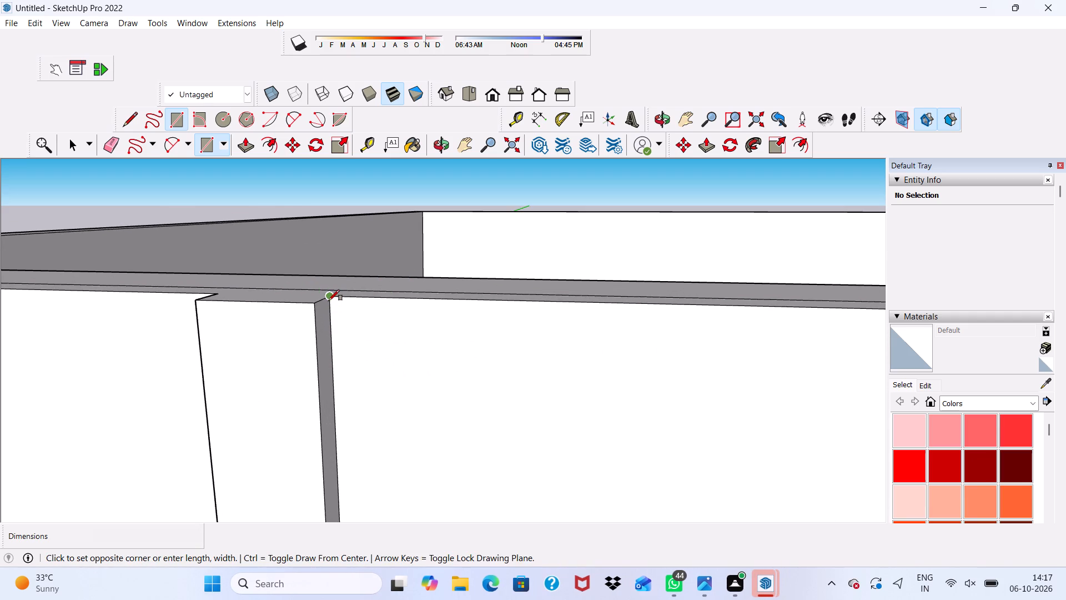
scroll(371, 377, "down", 8)
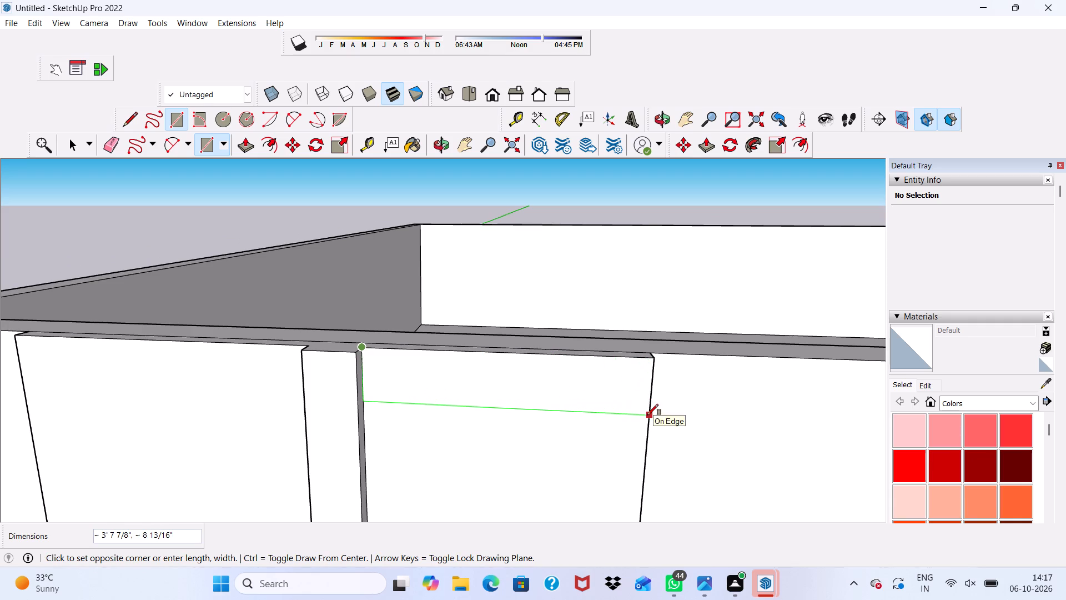
left_click(647, 415)
key("space")
Copy the horizontal rectangle with its edges about 9 3/4" straight down the panel and array it with *20.
double_click(466, 383)
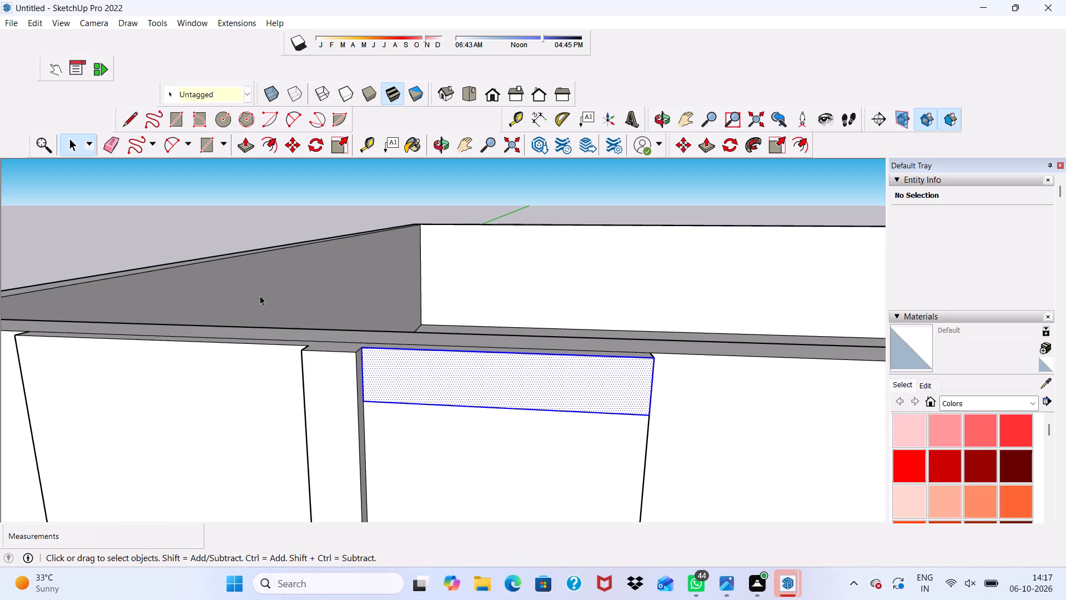
left_click(292, 143)
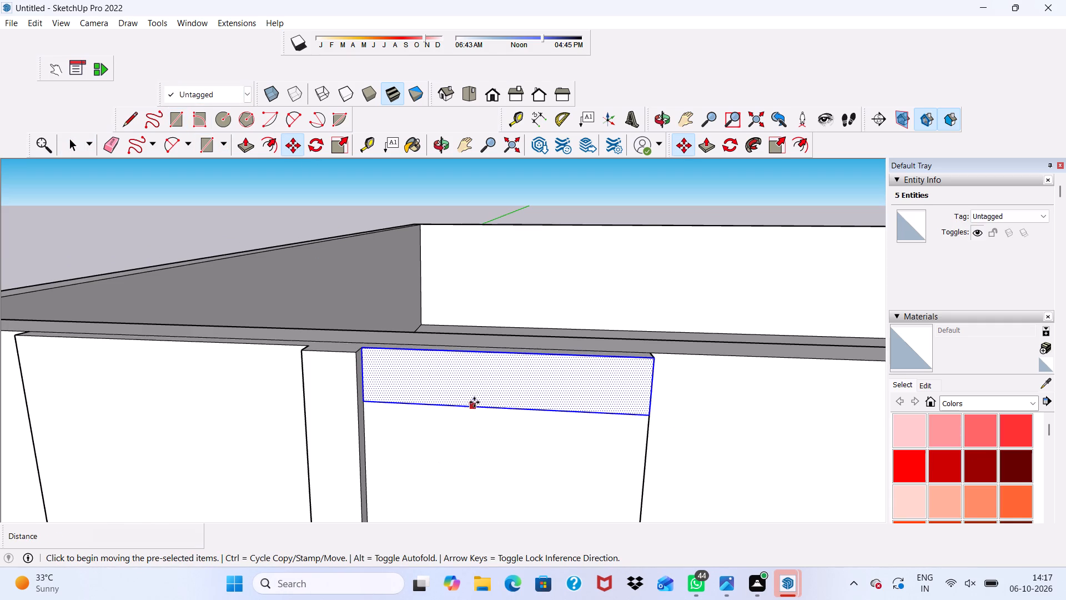
left_click(475, 396)
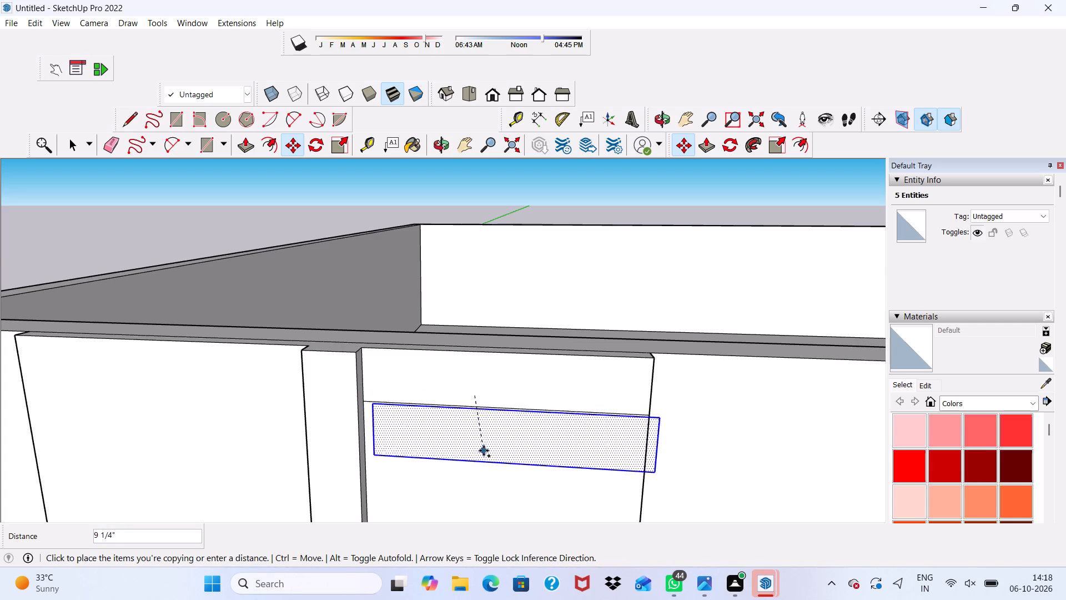
left_click(479, 454)
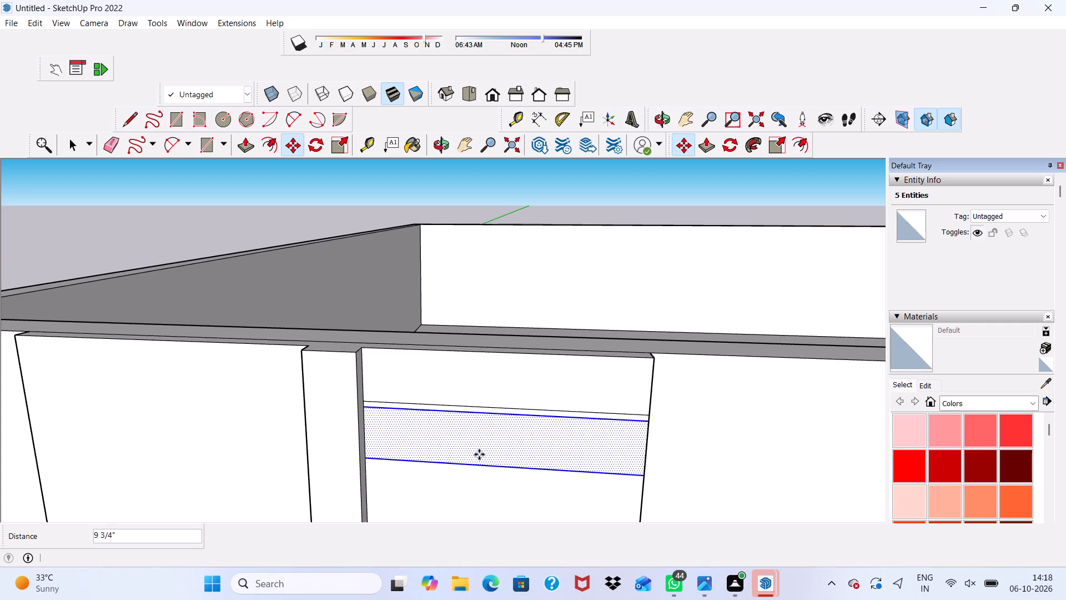
key("shift+asterisk")
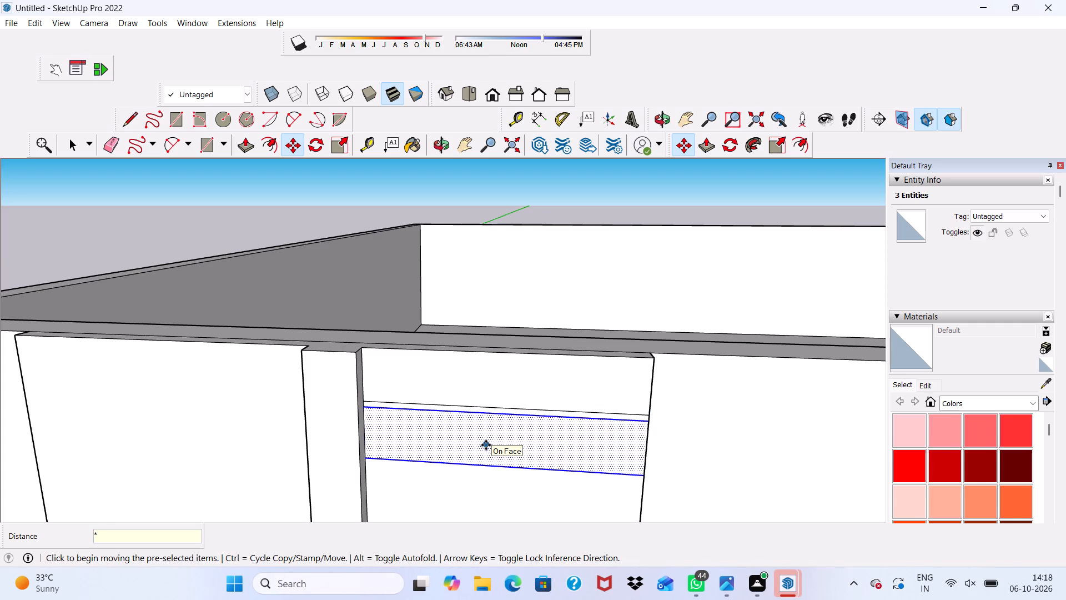
key("1")
key("BackSpace")
type("20")
key("Return")
Erase the horizontal edges of the arrayed rectangles that hang below the base slab.
scroll(489, 423, "down", 10)
scroll(542, 384, "up", 1)
scroll(541, 384, "down", 10)
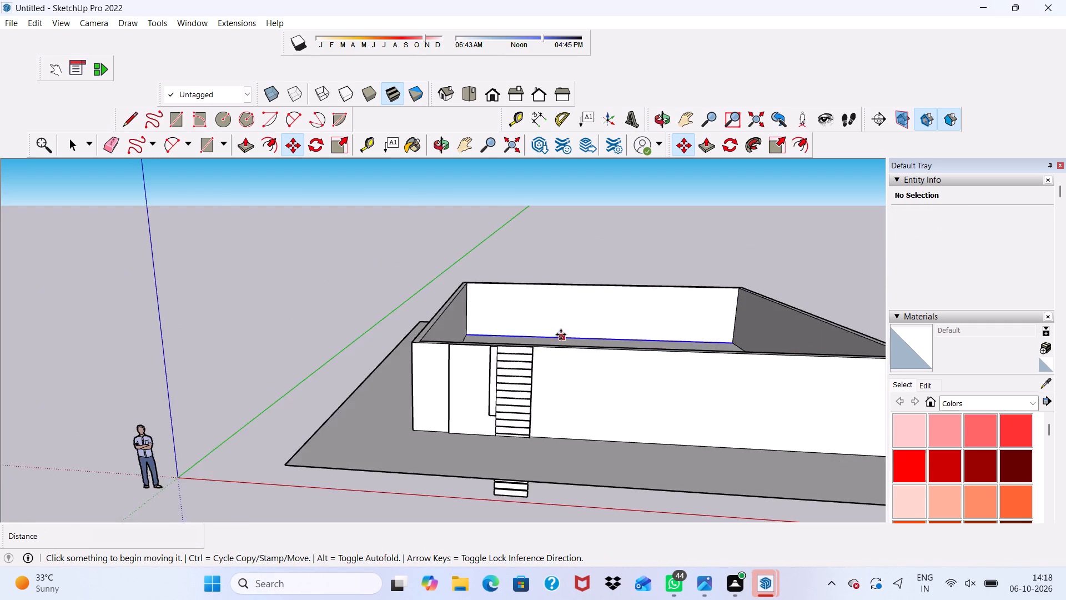
scroll(561, 334, "down", 3)
scroll(560, 398, "up", 5)
middle_click_drag(538, 425, 539, 361)
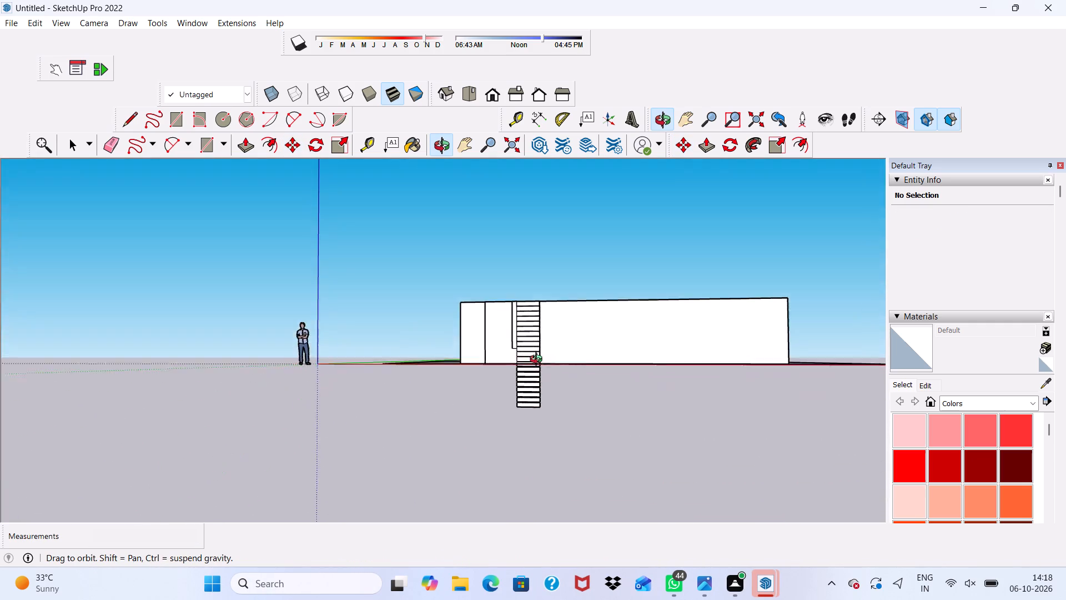
middle_click_drag(539, 361, 559, 332)
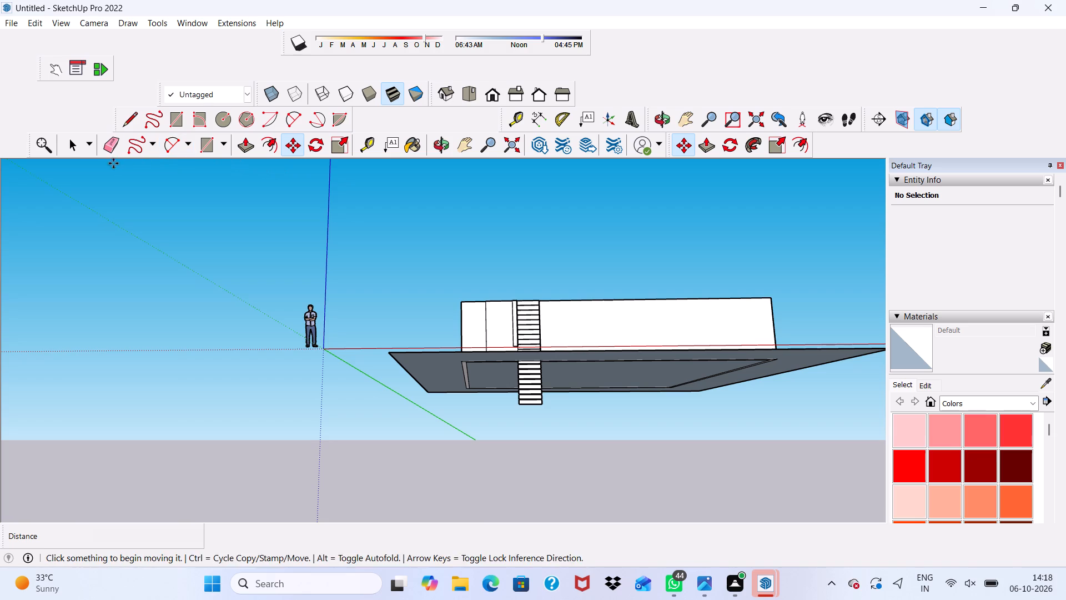
left_click(114, 143)
scroll(469, 373, "up", 10)
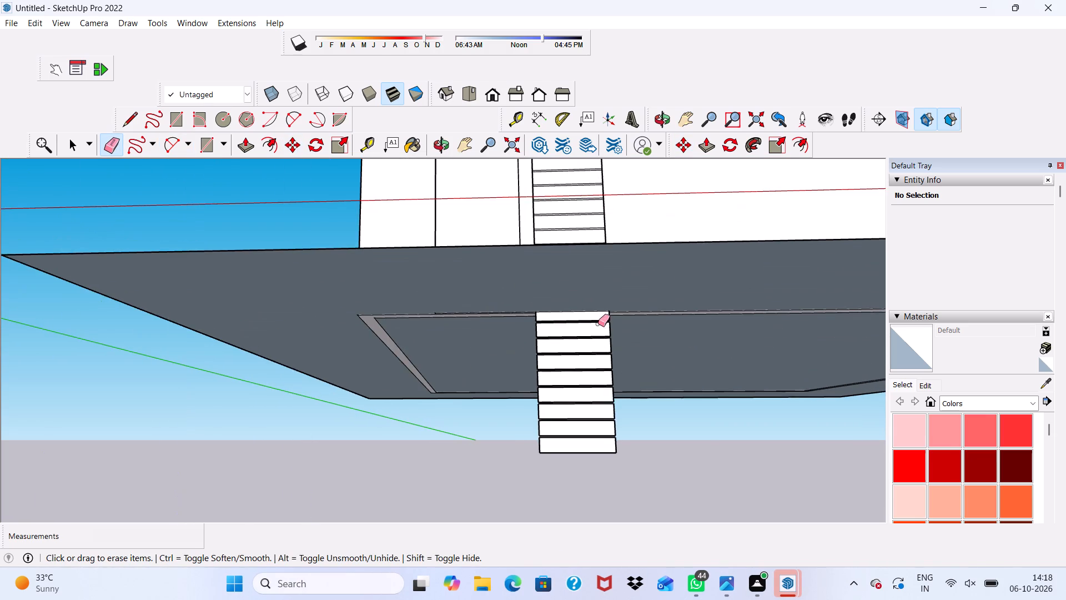
scroll(589, 319, "up", 3)
left_click_drag(586, 317, 594, 379)
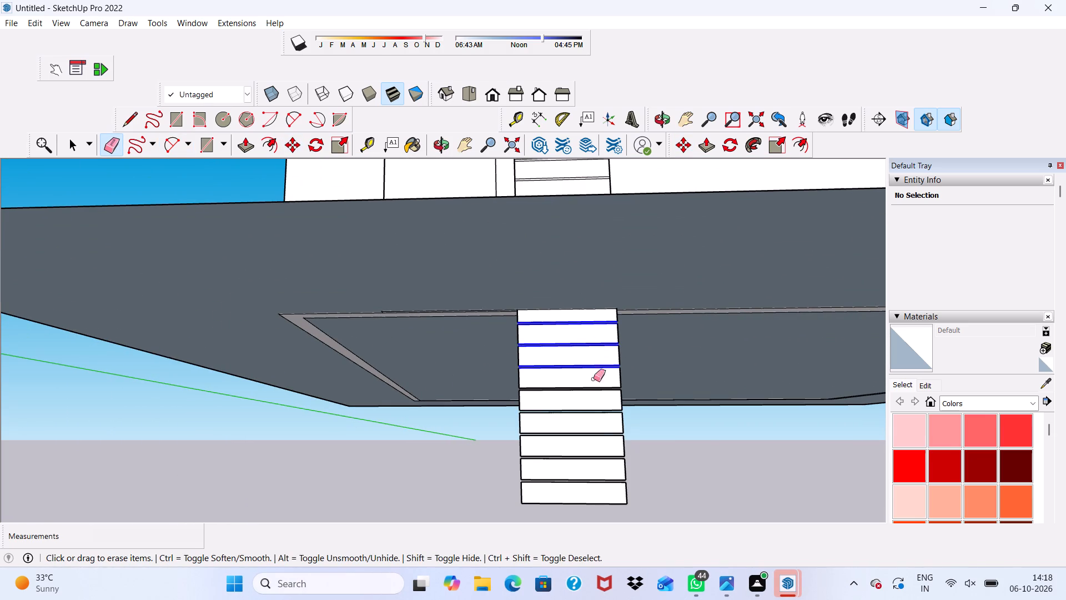
left_click_drag(594, 379, 607, 506)
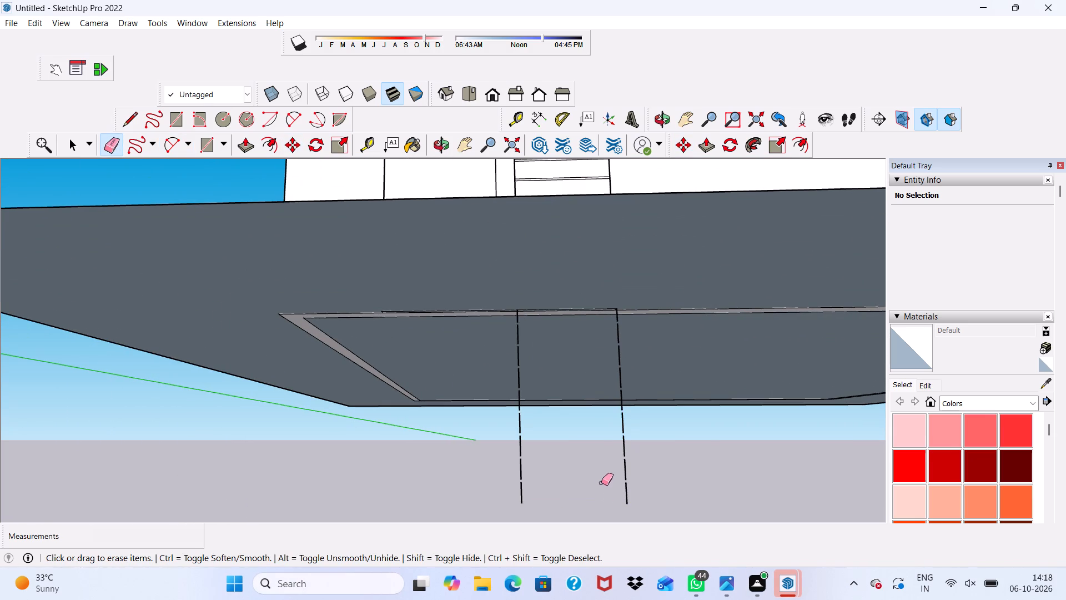
Erase the leftover vertical edge segments below the base slab on the side farther from the origin.
scroll(619, 338, "up", 7)
left_click(614, 302)
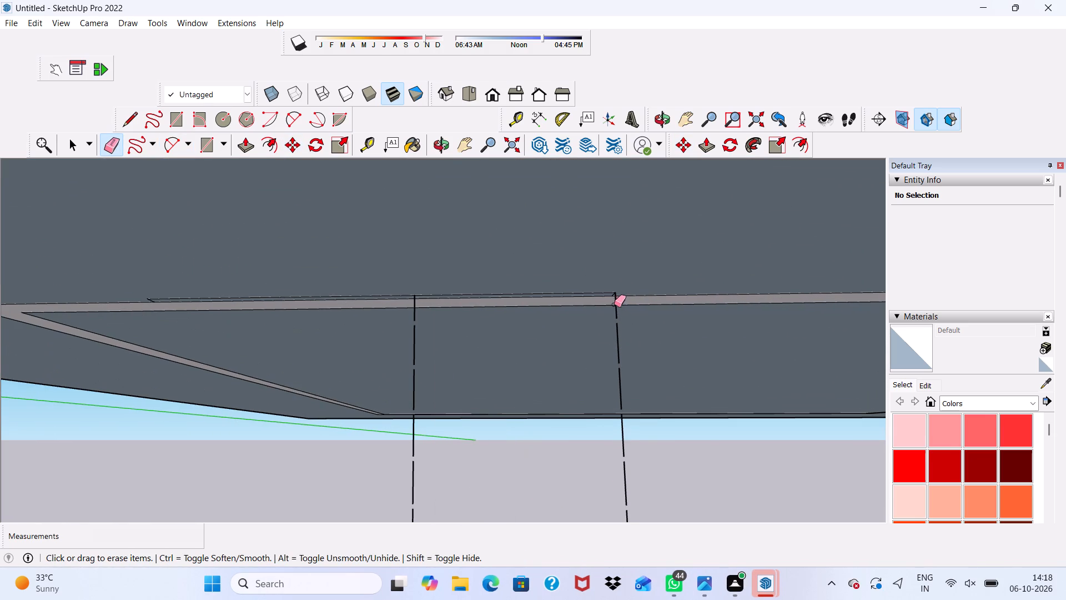
left_click(617, 312)
left_click(616, 337)
left_click_drag(621, 348, 619, 362)
left_click(620, 386)
scroll(616, 386, "down", 10)
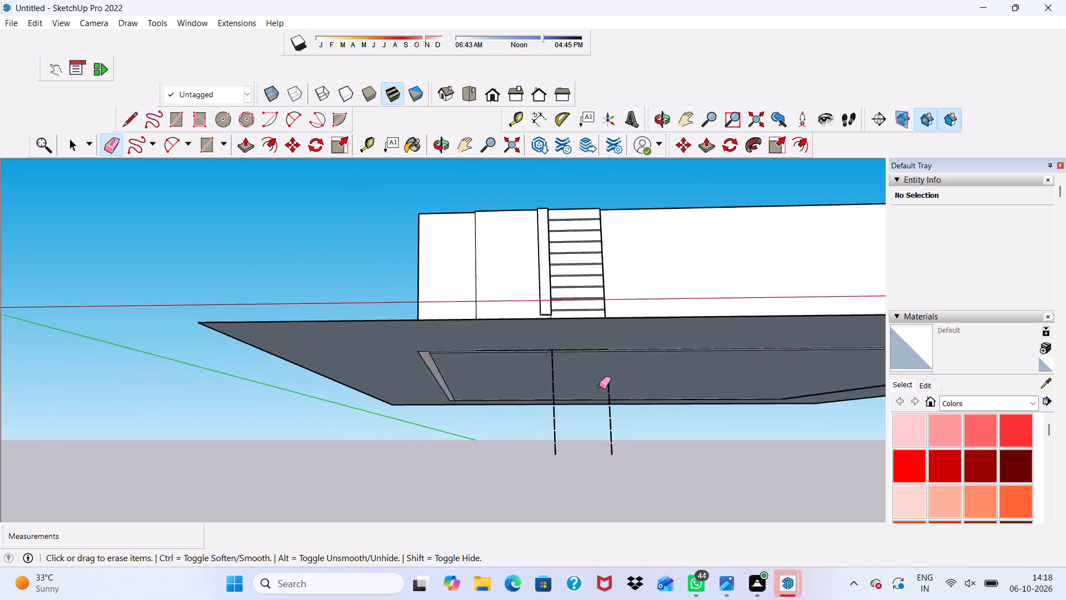
scroll(599, 386, "down", 1)
scroll(624, 429, "up", 11)
scroll(502, 326, "down", 13)
scroll(559, 361, "up", 5)
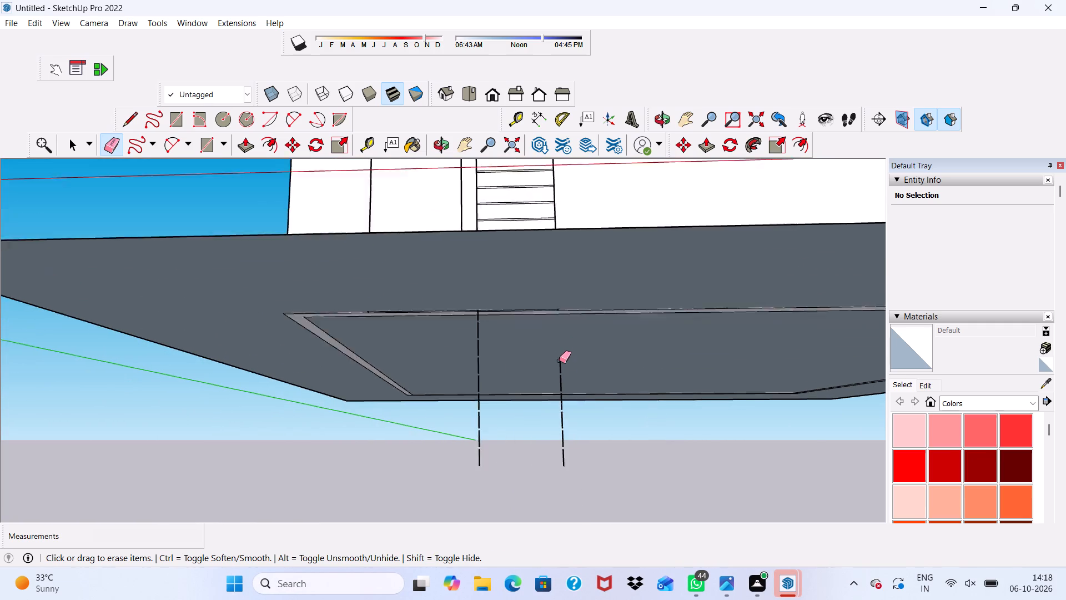
scroll(559, 361, "up", 1)
left_click_drag(559, 361, 564, 372)
left_click(560, 389)
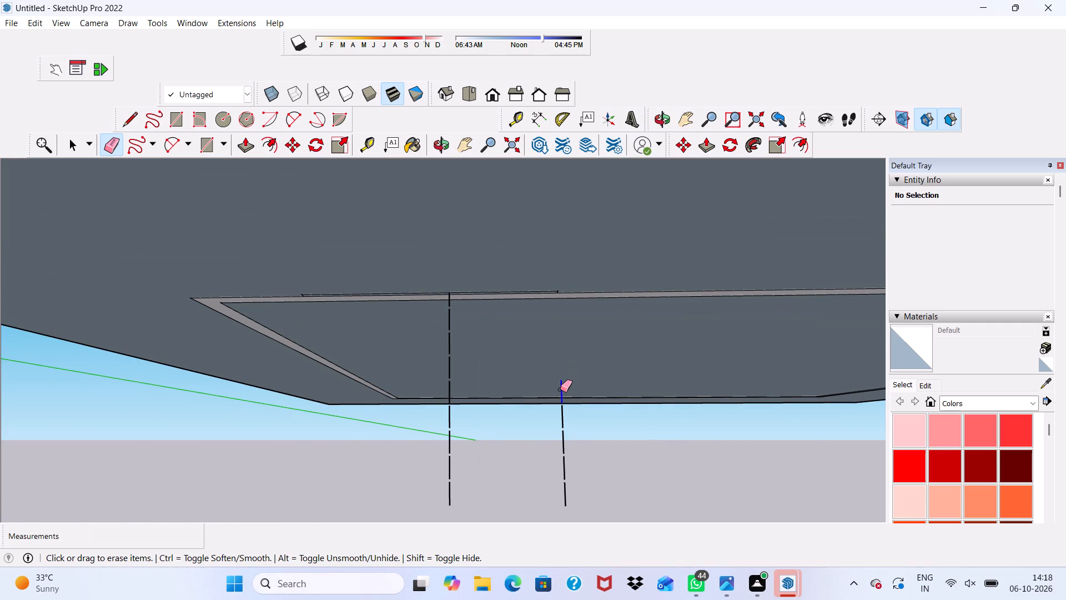
left_click(563, 419)
left_click(565, 441)
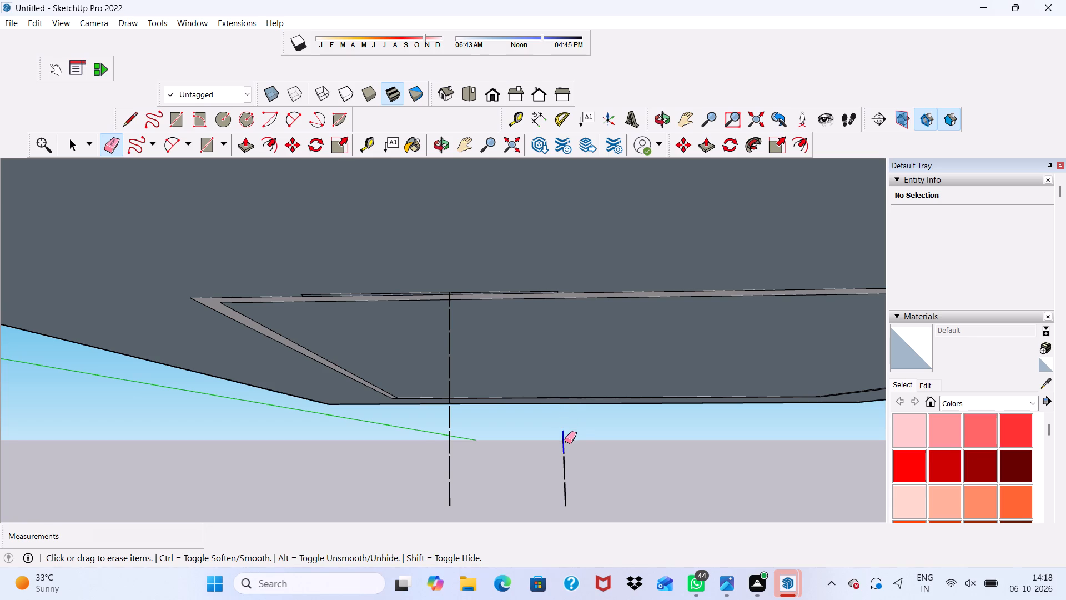
left_click_drag(567, 465, 569, 484)
left_click(568, 491)
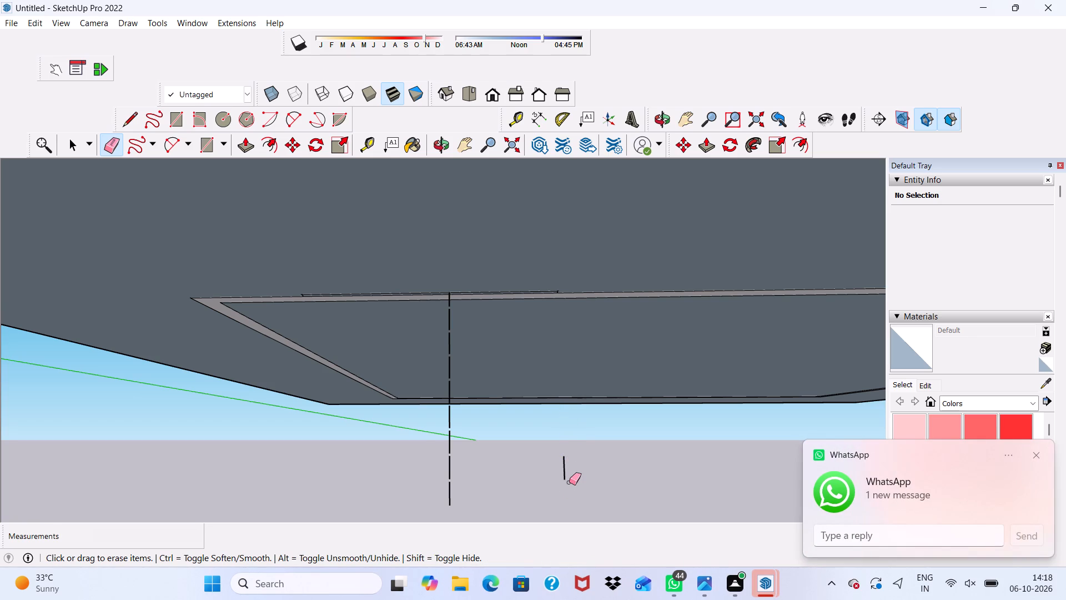
left_click_drag(560, 462, 576, 474)
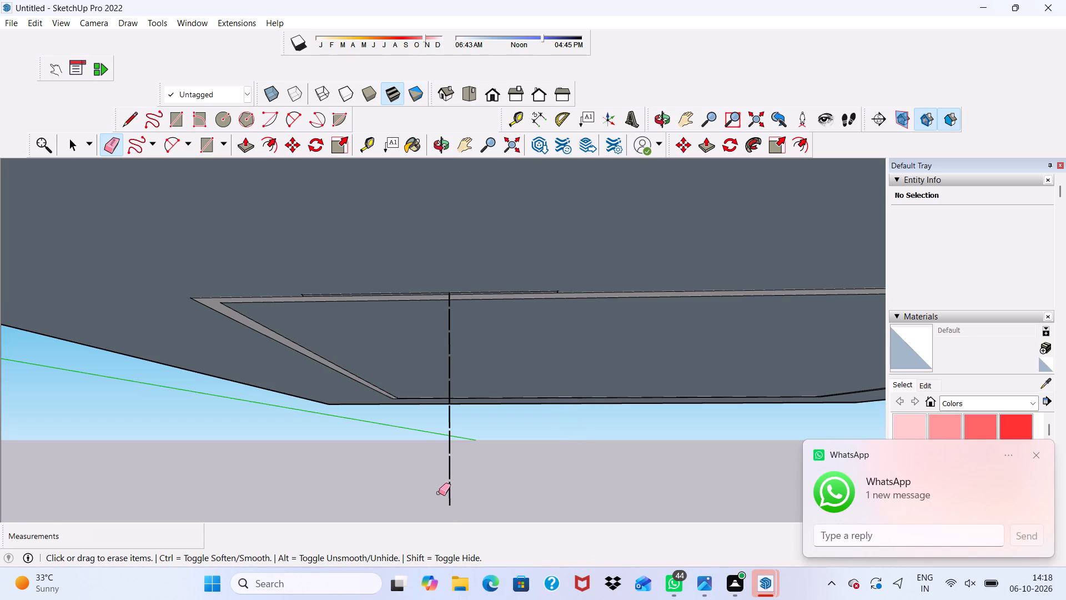
Erase the remaining vertical edge segments below the base slab on the side nearer the origin.
left_click(447, 488)
left_click_drag(451, 464, 446, 455)
left_click_drag(447, 428, 451, 441)
left_click(449, 415)
left_click(447, 394)
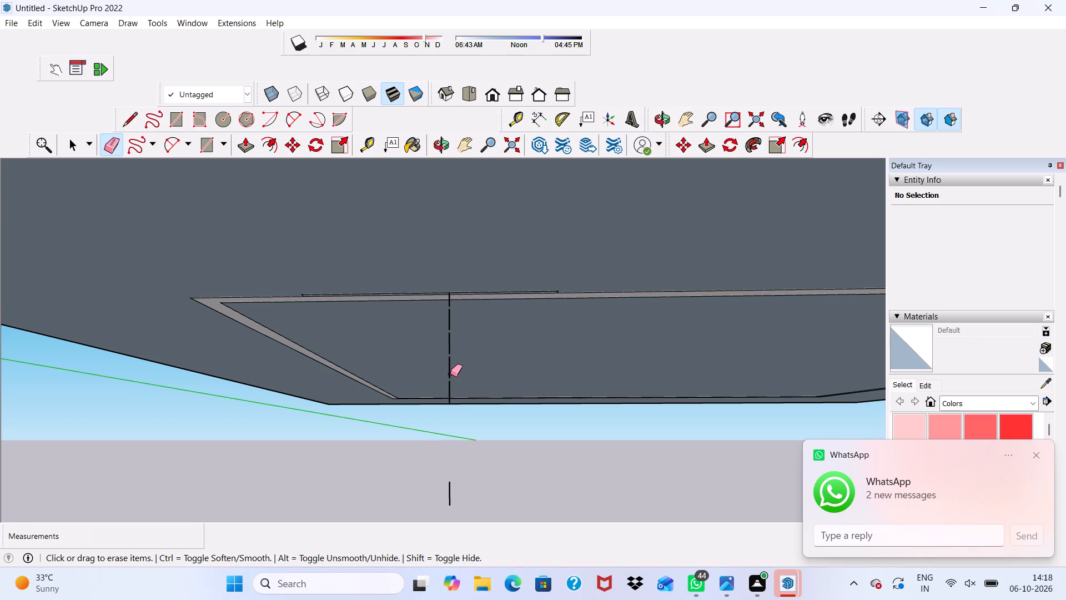
left_click(450, 374)
left_click(451, 348)
left_click(450, 339)
left_click_drag(446, 317, 451, 313)
scroll(444, 301, "up", 6)
left_click(455, 294)
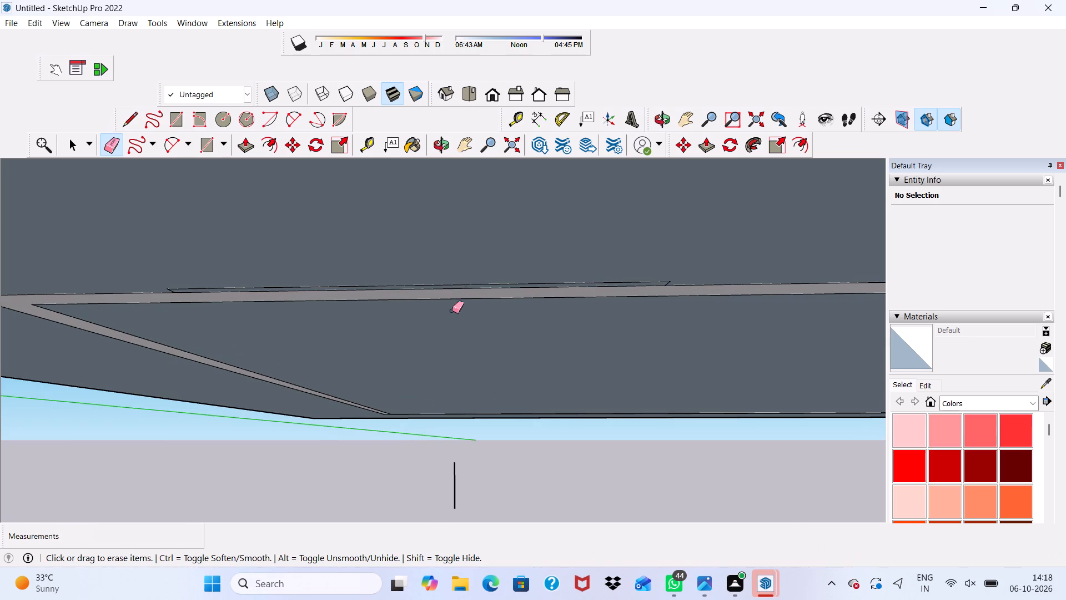
scroll(455, 345, "down", 1)
scroll(458, 348, "up", 1)
scroll(460, 348, "down", 12)
scroll(535, 452, "up", 8)
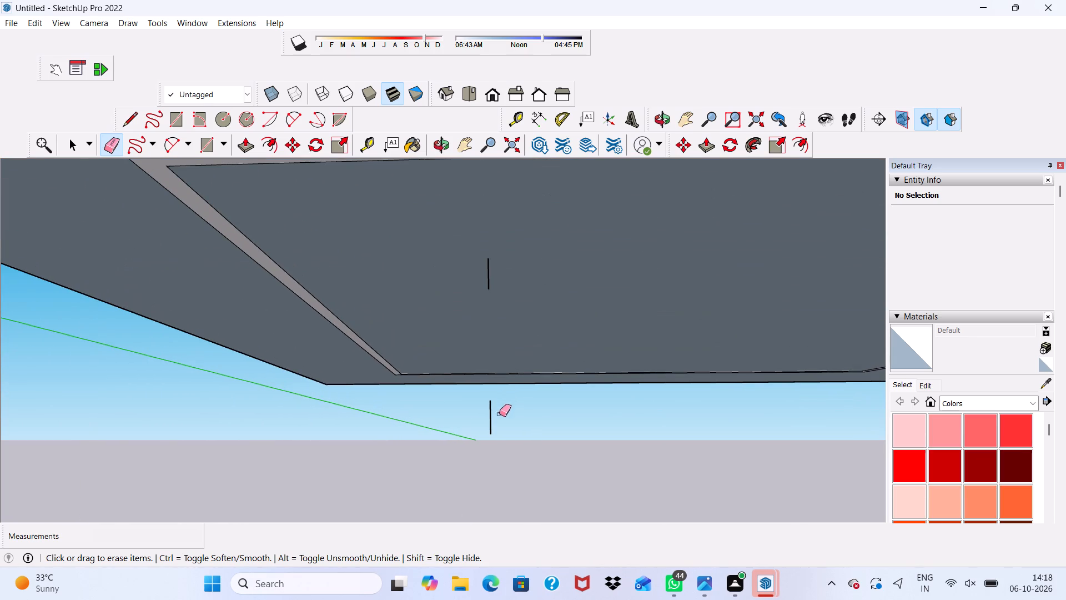
left_click(491, 420)
left_click_drag(481, 277, 537, 276)
scroll(512, 289, "down", 5)
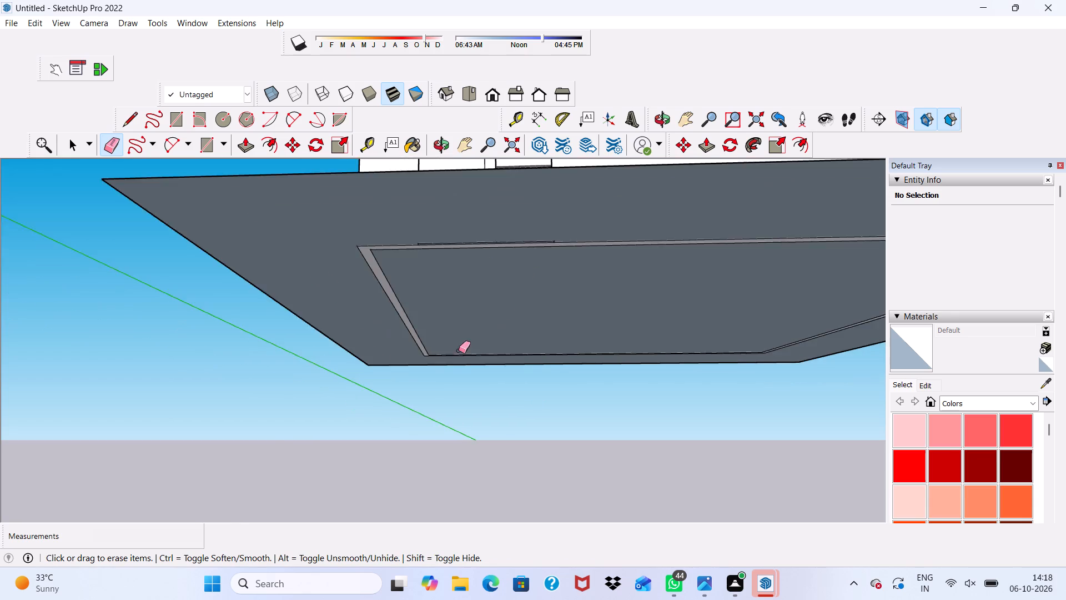
scroll(459, 351, "down", 11)
key("space")
Copy the top rectangle's face about 4' 4" along the red axis to the origin side of the raised vertical strip.
scroll(479, 317, "down", 3)
middle_click_drag(482, 308, 518, 417)
scroll(475, 336, "up", 5)
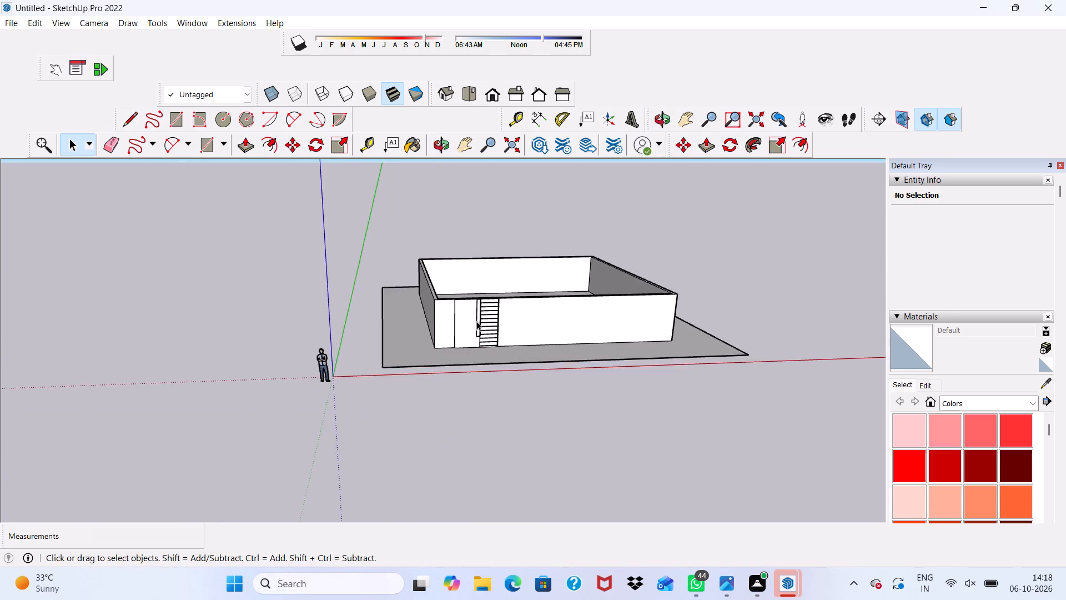
scroll(476, 321, "up", 10)
middle_click_drag(517, 302, 559, 268)
scroll(539, 323, "up", 5)
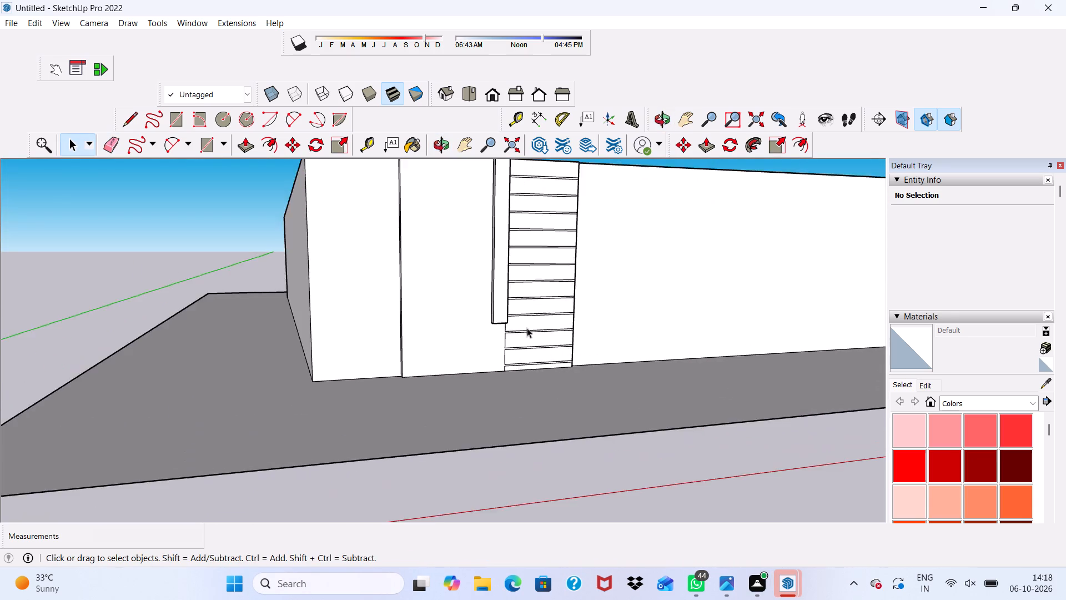
scroll(527, 328, "up", 8)
scroll(490, 352, "down", 14)
scroll(482, 240, "up", 2)
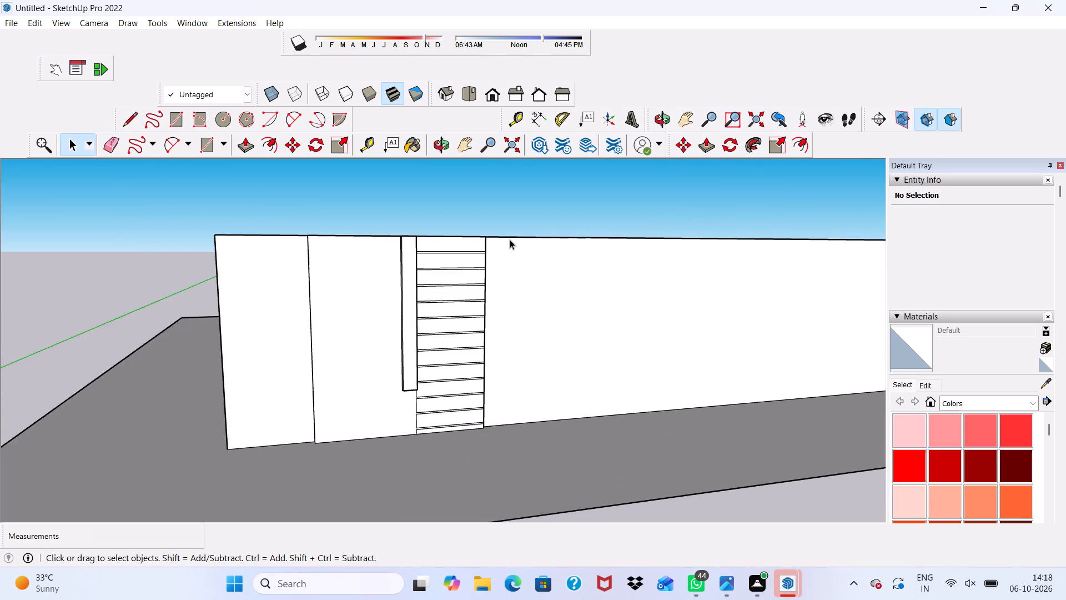
scroll(510, 239, "up", 6)
double_click(414, 221)
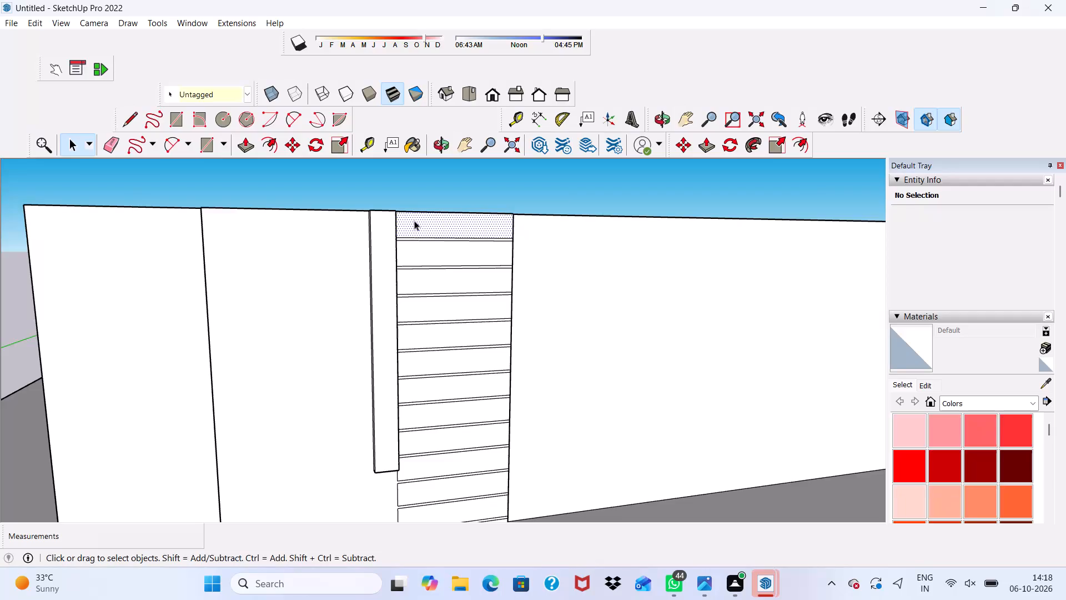
left_click(290, 141)
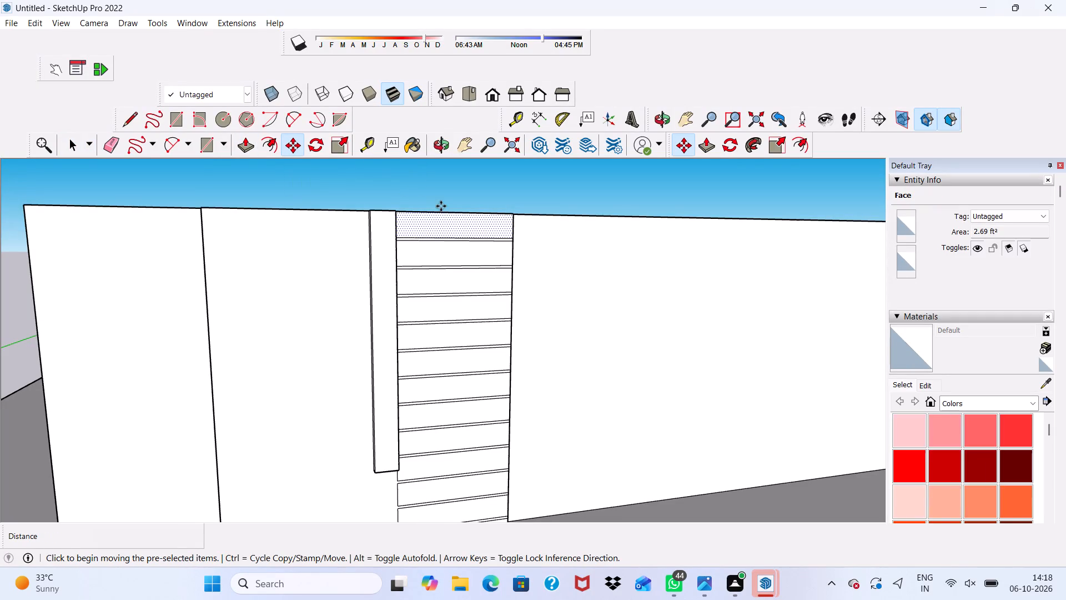
left_click(430, 219)
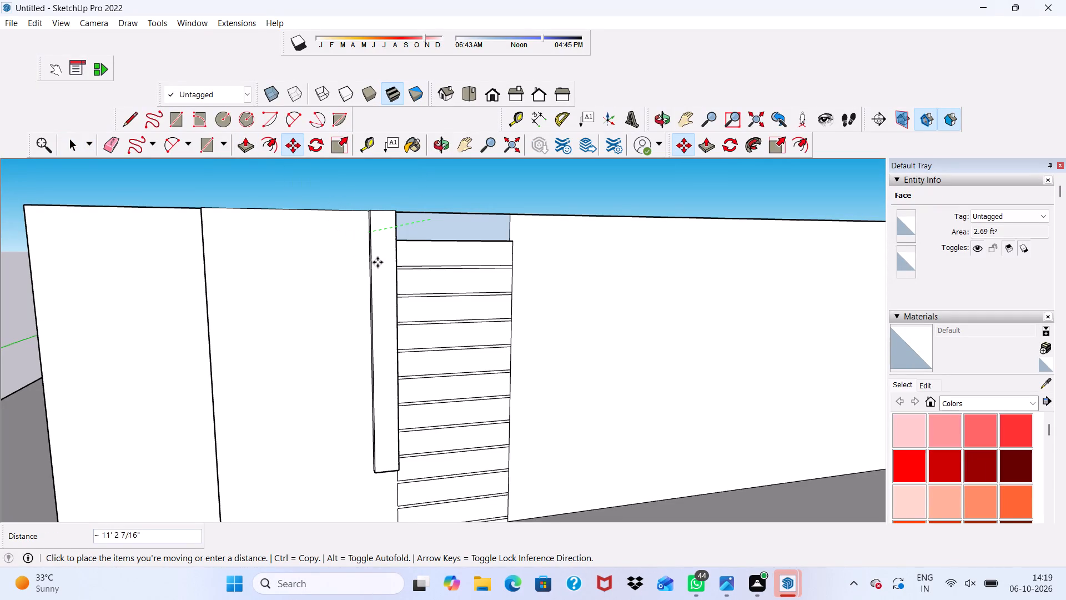
scroll(244, 225, "up", 1)
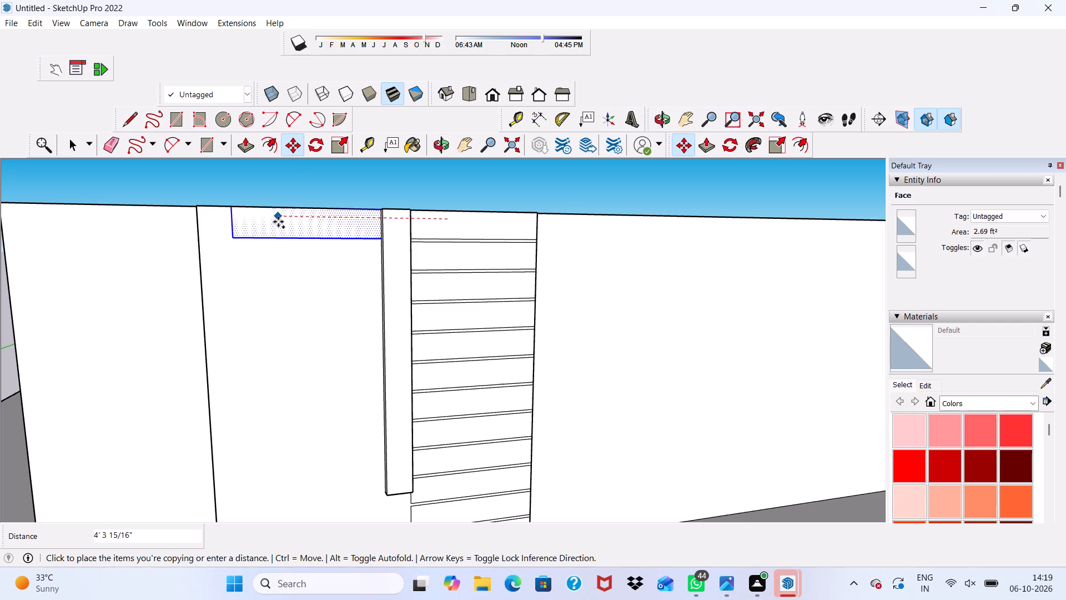
left_click(278, 222)
scroll(224, 284, "up", 1)
scroll(221, 296, "down", 1)
key("space")
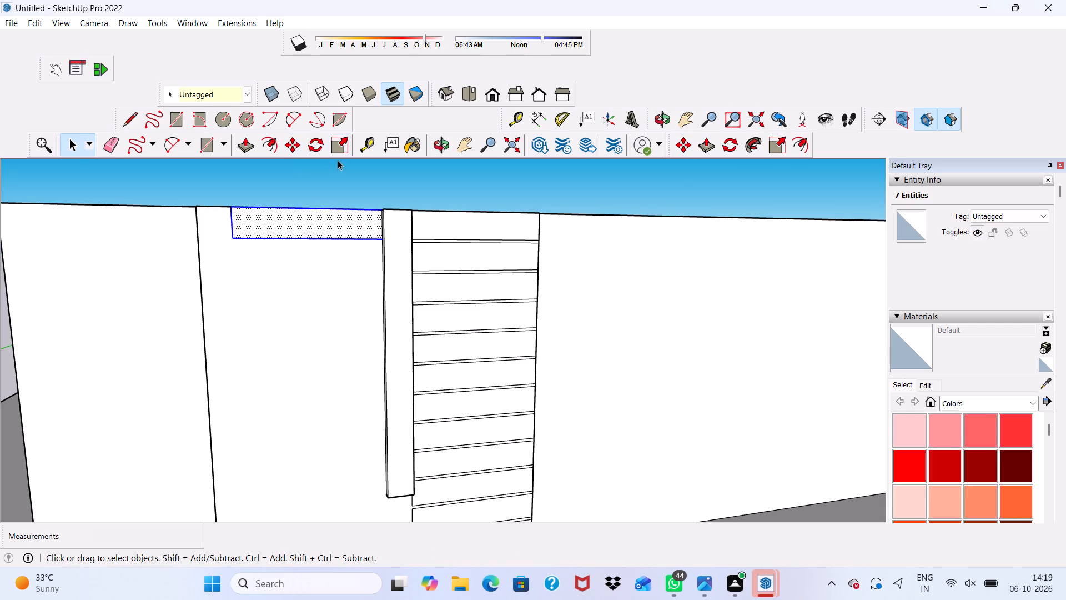
Copy the rectangle on the strip's origin side about 9 13/16" straight down and array it with *15.
left_click(293, 139)
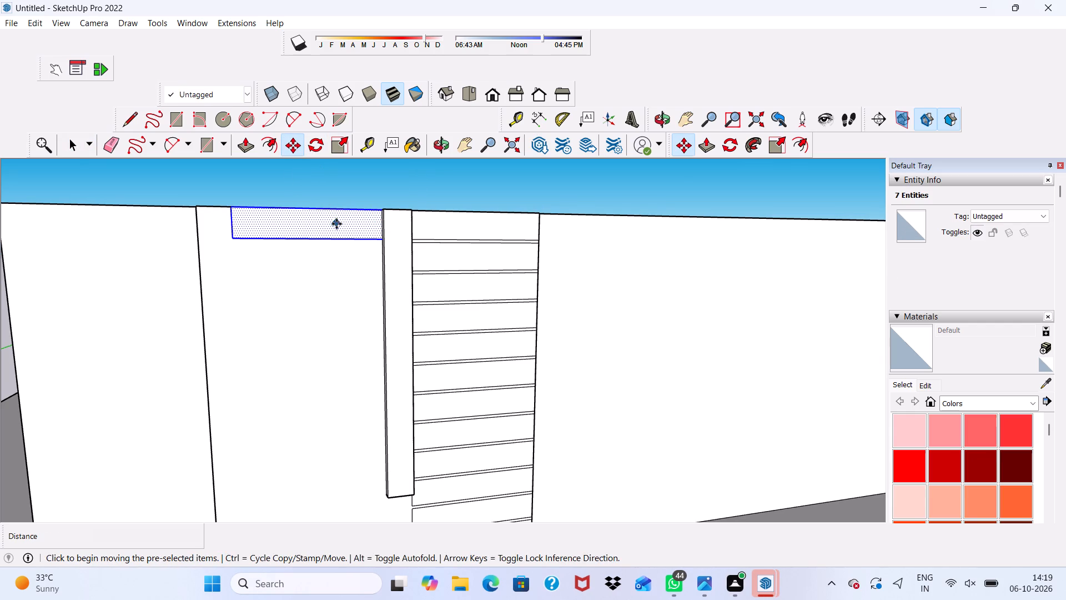
left_click(314, 237)
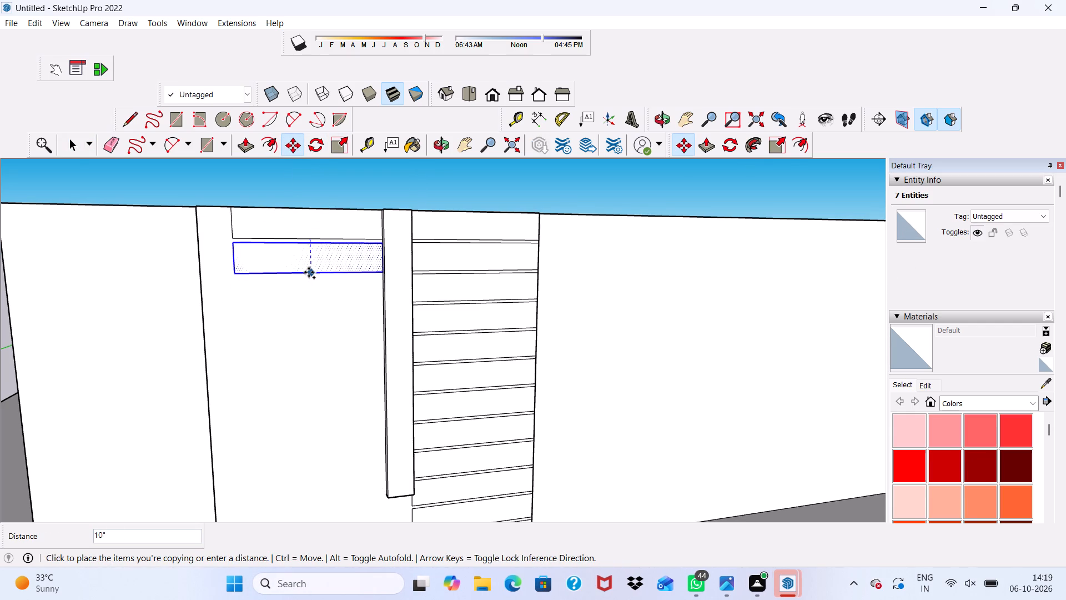
left_click(309, 272)
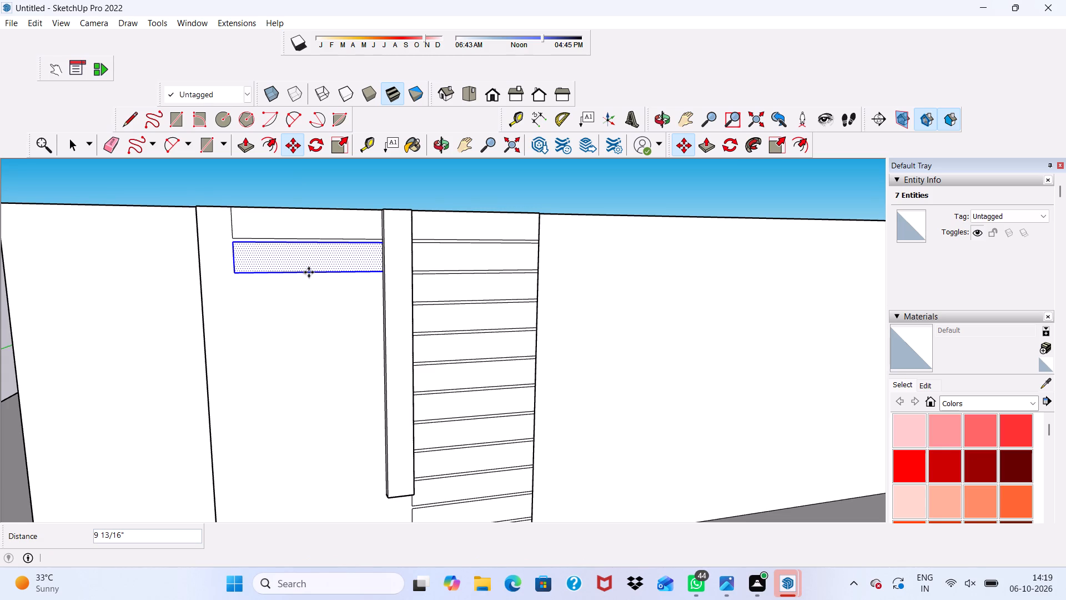
key("shift+asterisk")
type("15")
key("Return")
scroll(333, 180, "down", 7)
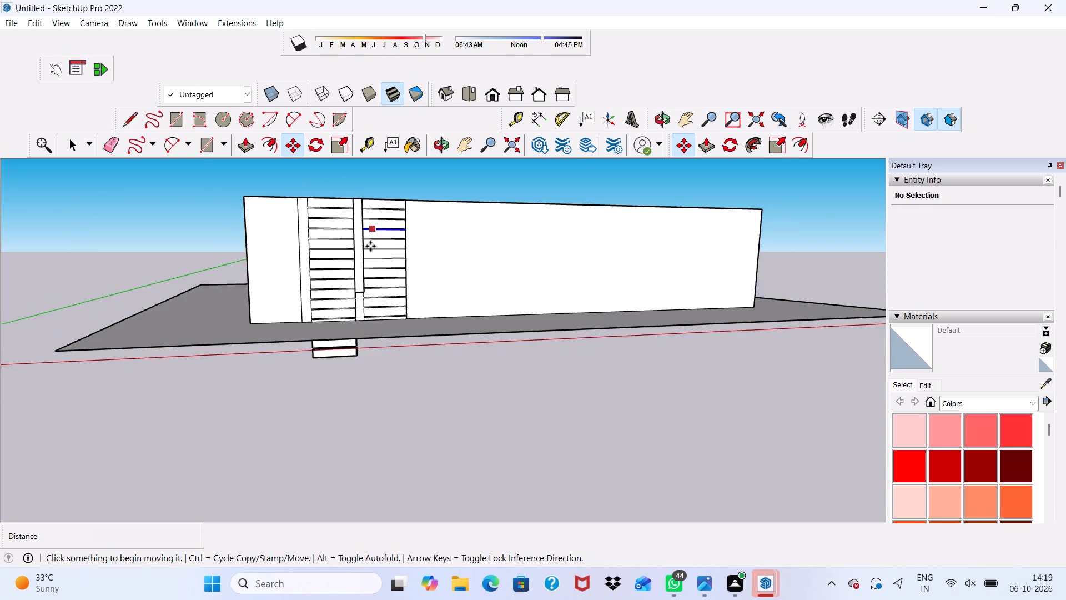
Erase the horizontal edges of the surplus cladding panels hanging below the base slab.
scroll(370, 246, "down", 4)
middle_click_drag(351, 375, 356, 324)
scroll(358, 326, "up", 2)
scroll(262, 68, "up", 4)
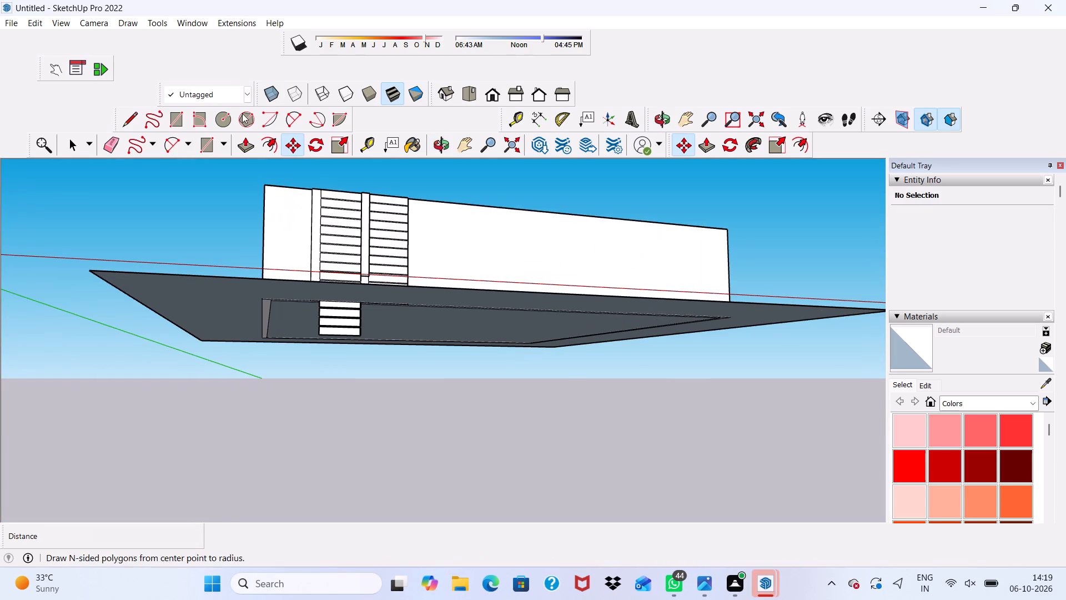
left_click(109, 141)
scroll(367, 332, "up", 6)
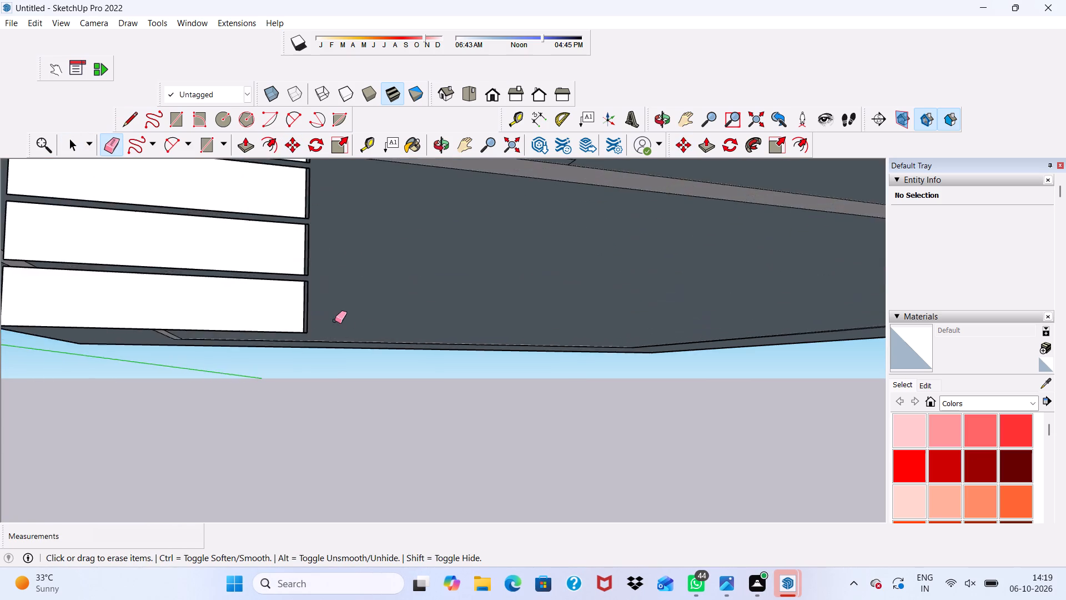
scroll(335, 321, "up", 2)
scroll(288, 194, "down", 10)
scroll(302, 262, "up", 5)
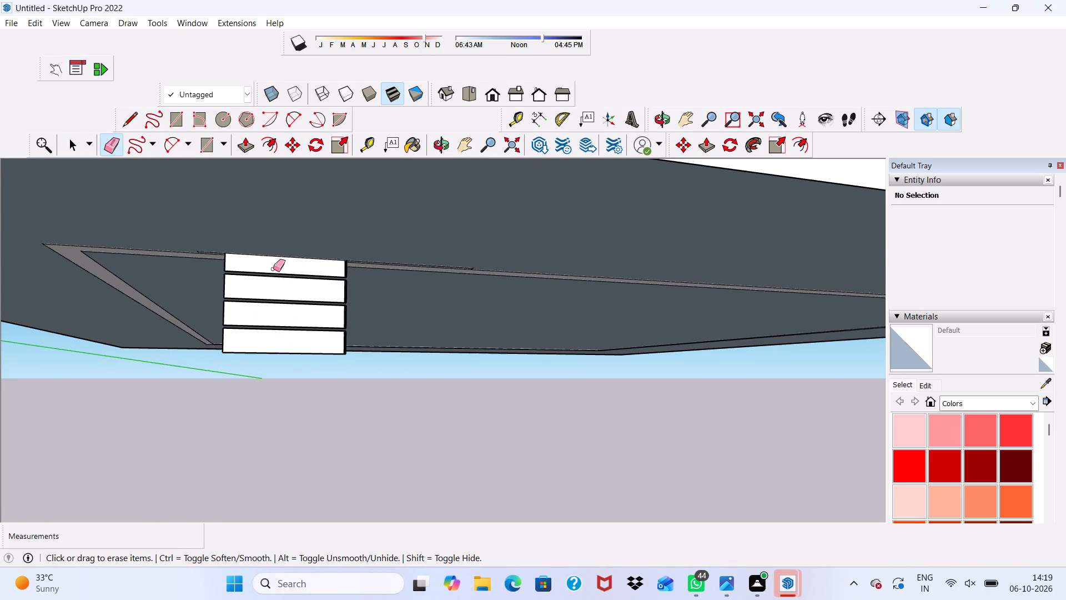
left_click_drag(273, 269, 276, 356)
Erase the leftover single vertical edge segments below the base slab on the side nearer the origin.
scroll(209, 298, "up", 2)
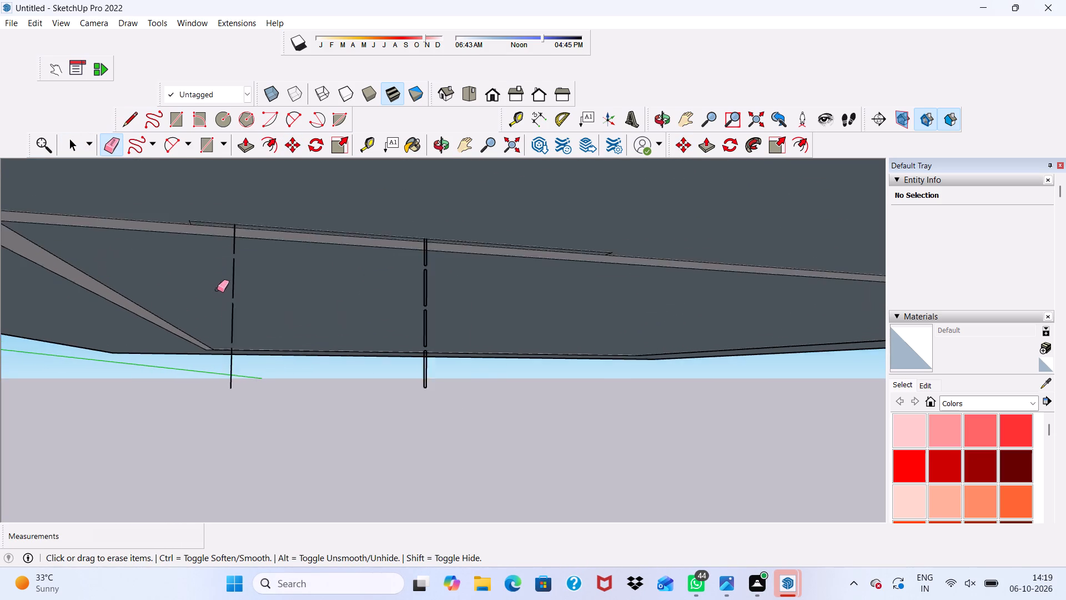
scroll(217, 289, "up", 5)
scroll(676, 99, "down", 1)
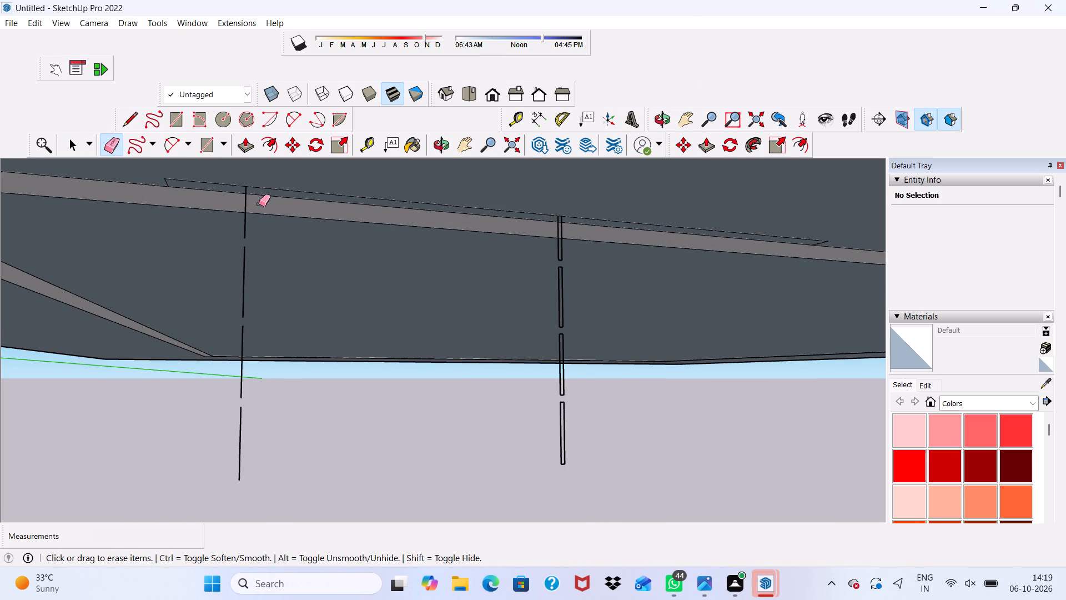
left_click(247, 219)
left_click(202, 281)
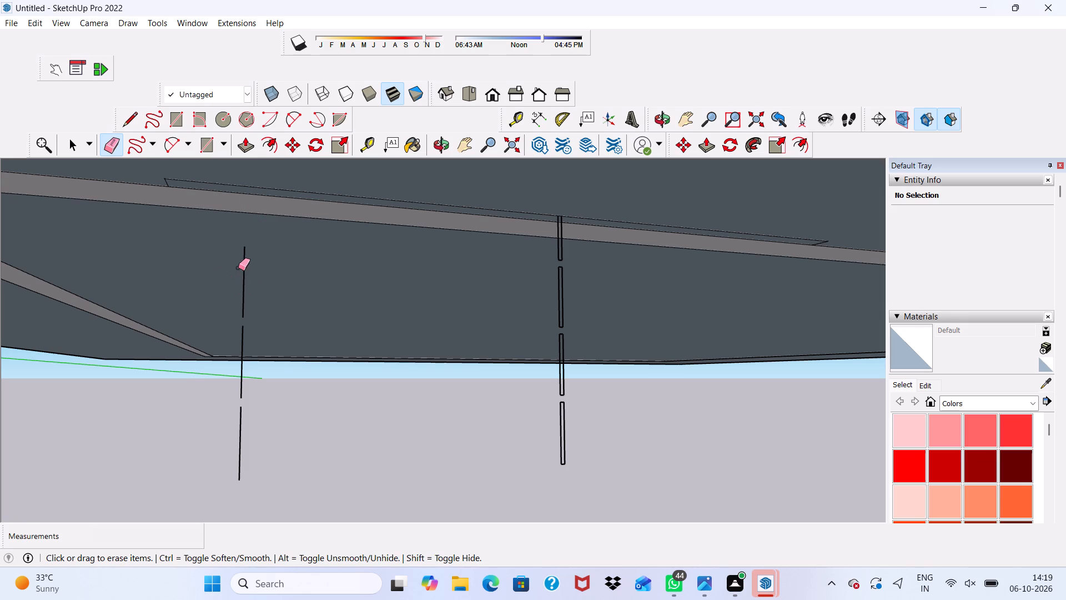
left_click(244, 269)
scroll(243, 271, "down", 2)
scroll(246, 293, "up", 1)
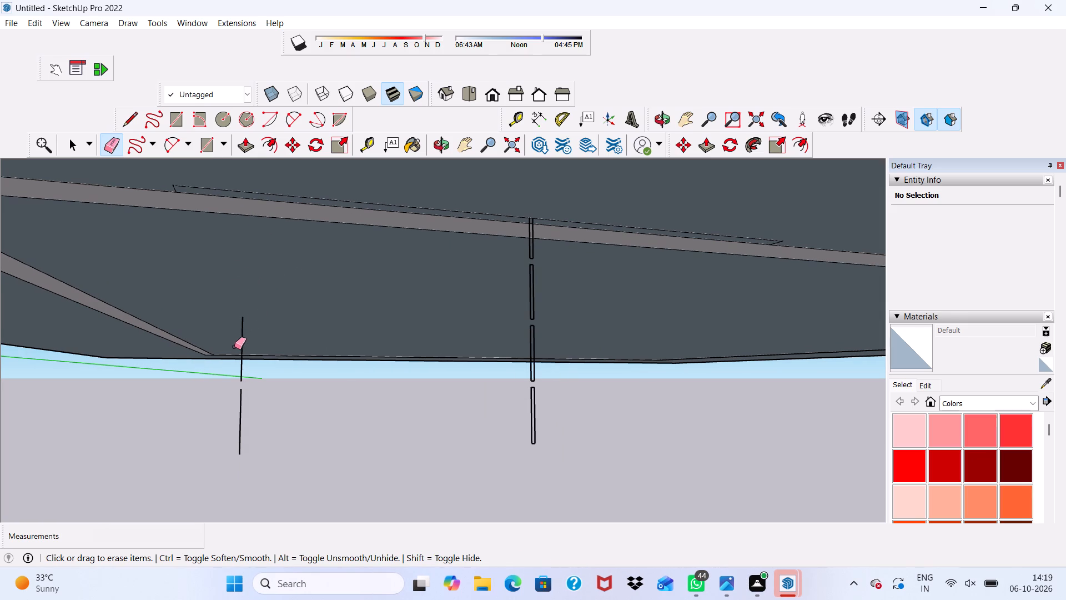
left_click_drag(235, 347, 243, 344)
scroll(216, 333, "down", 8)
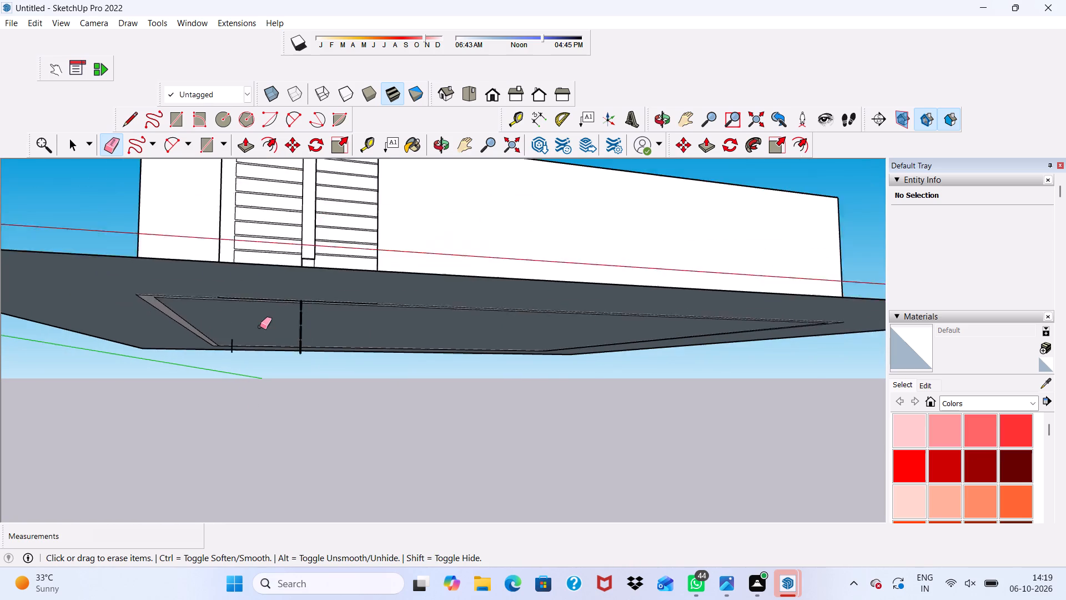
scroll(260, 327, "down", 1)
middle_click_drag(215, 371, 162, 393)
scroll(197, 362, "up", 4)
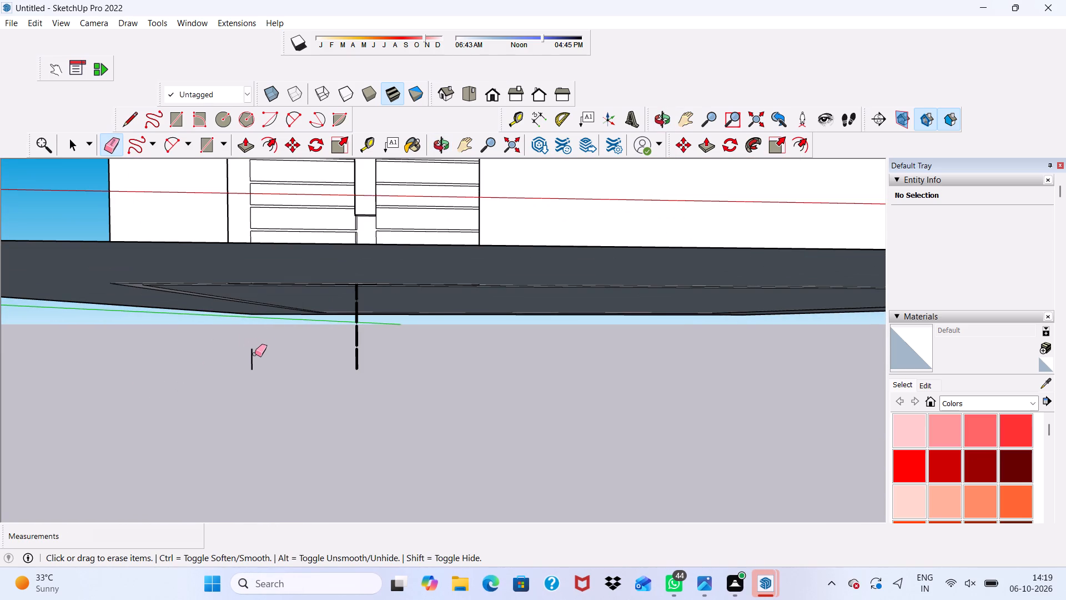
left_click_drag(252, 354, 237, 358)
Erase the uppermost pair of doubled vertical edges below the slab on the side farther from the origin.
scroll(275, 346, "up", 1)
scroll(327, 296, "up", 2)
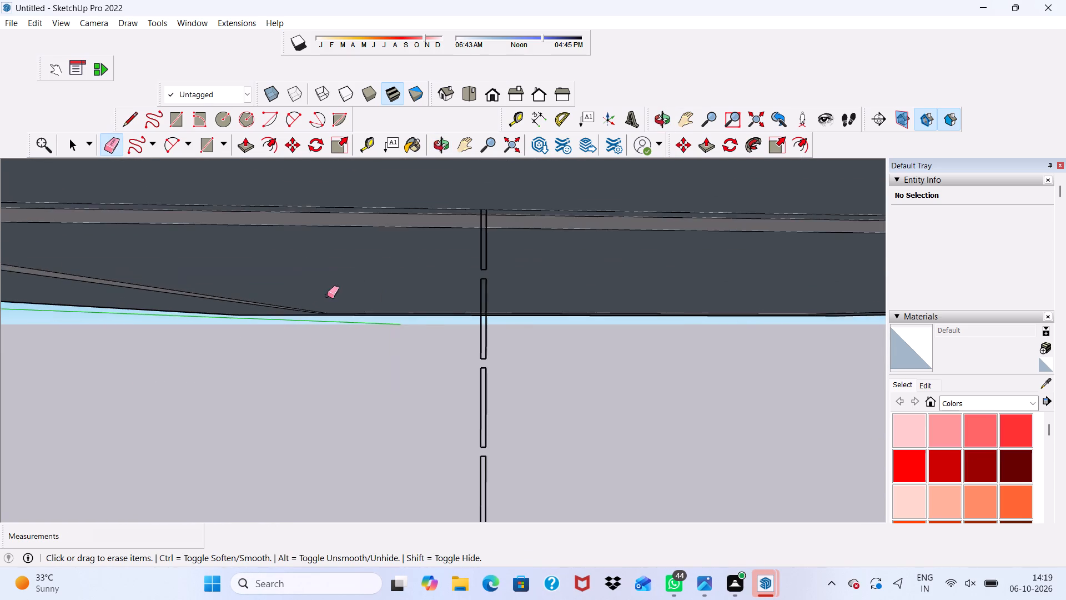
scroll(327, 296, "up", 3)
left_click_drag(512, 253, 529, 253)
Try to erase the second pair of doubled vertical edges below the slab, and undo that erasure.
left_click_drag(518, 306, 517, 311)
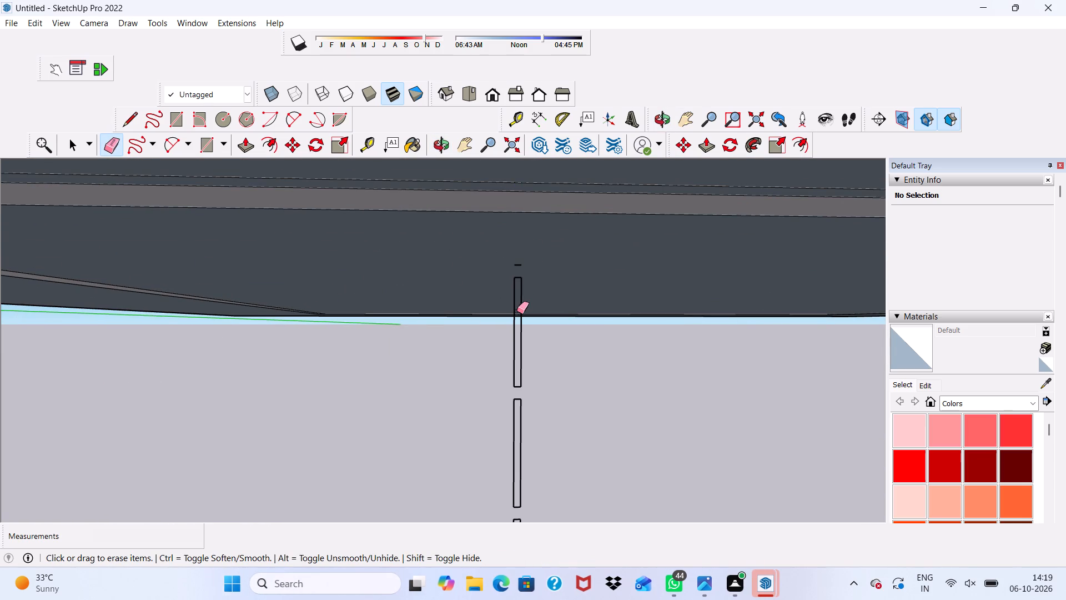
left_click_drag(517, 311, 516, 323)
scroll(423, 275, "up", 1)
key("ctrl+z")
Erase the remaining pairs of doubled vertical edges below the base slab on the side farther from the origin.
scroll(534, 284, "up", 1)
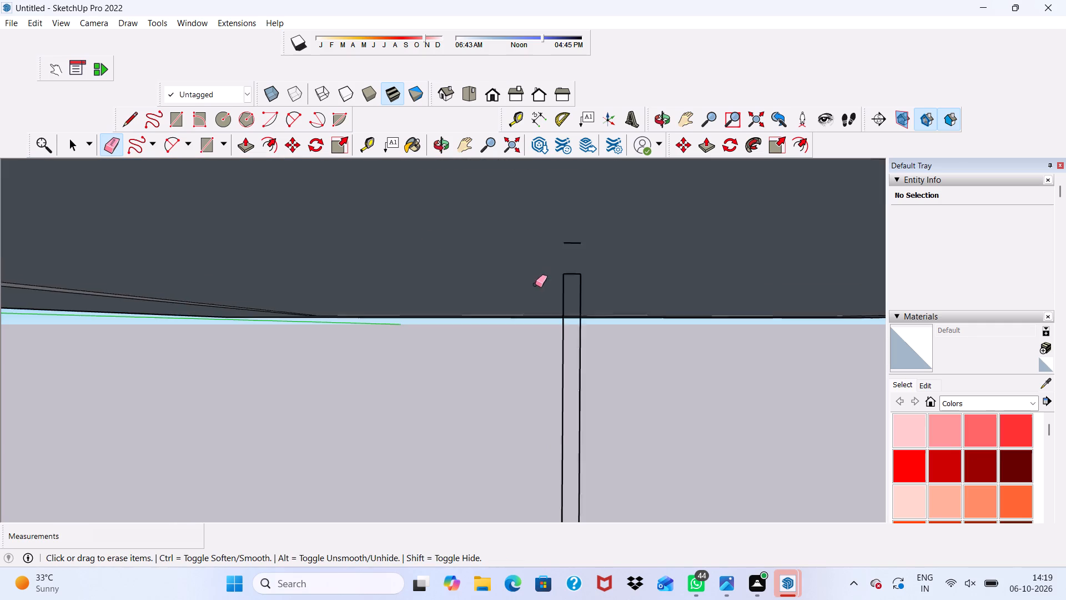
scroll(535, 284, "up", 2)
scroll(563, 272, "down", 8)
scroll(368, 341, "up", 1)
scroll(316, 328, "up", 4)
scroll(236, 312, "down", 2)
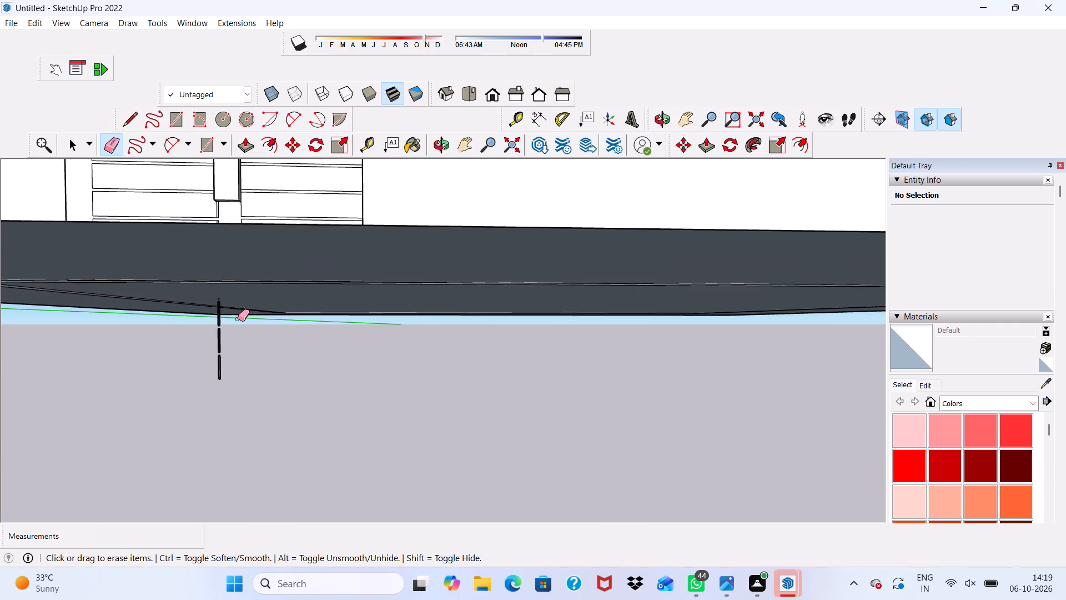
scroll(238, 319, "down", 4)
scroll(247, 297, "up", 8)
left_click(291, 284)
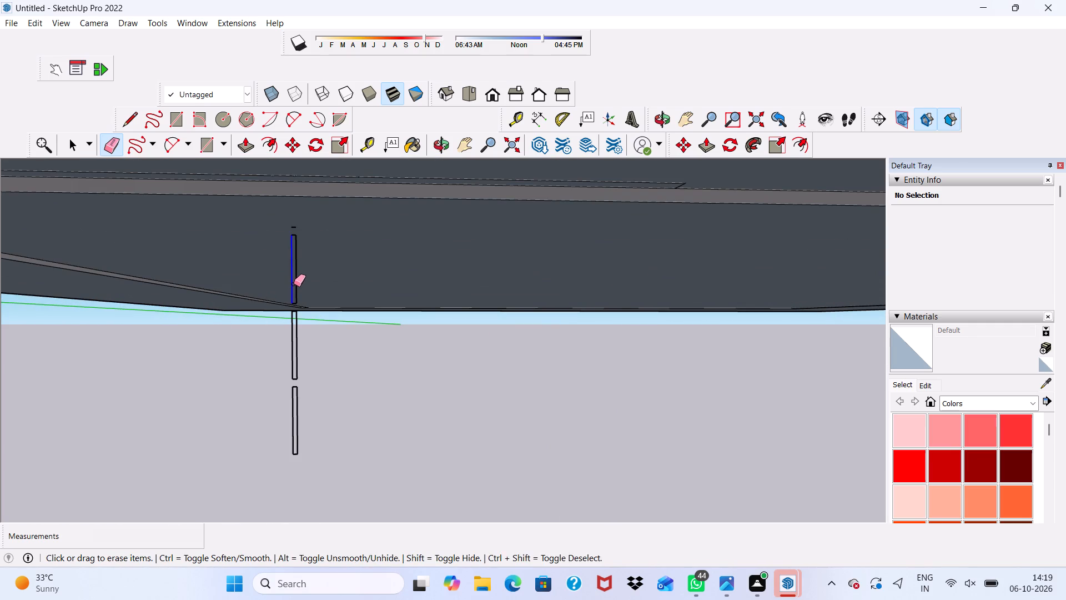
left_click_drag(298, 280, 290, 285)
scroll(290, 299, "up", 2)
scroll(286, 289, "down", 3)
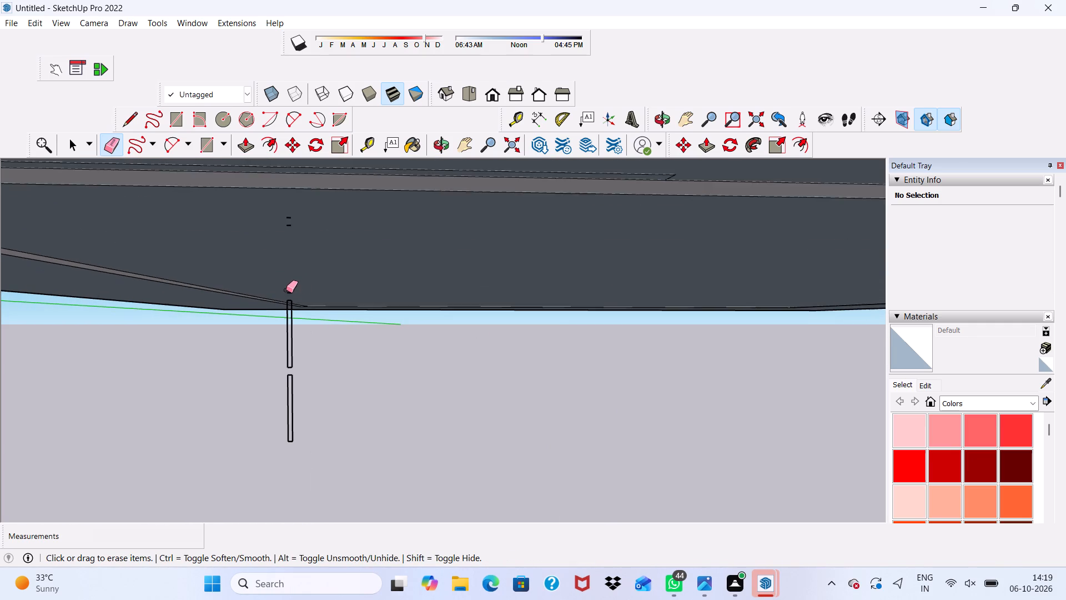
scroll(286, 290, "down", 3)
scroll(290, 251, "up", 3)
left_click_drag(286, 245, 291, 262)
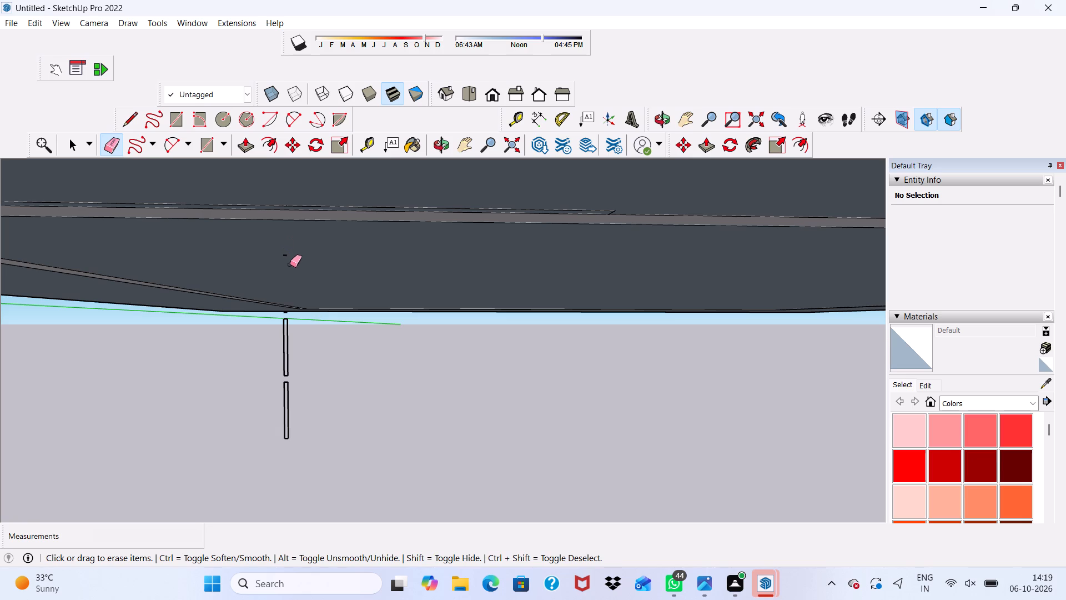
left_click_drag(287, 259, 286, 253)
left_click_drag(293, 344, 280, 359)
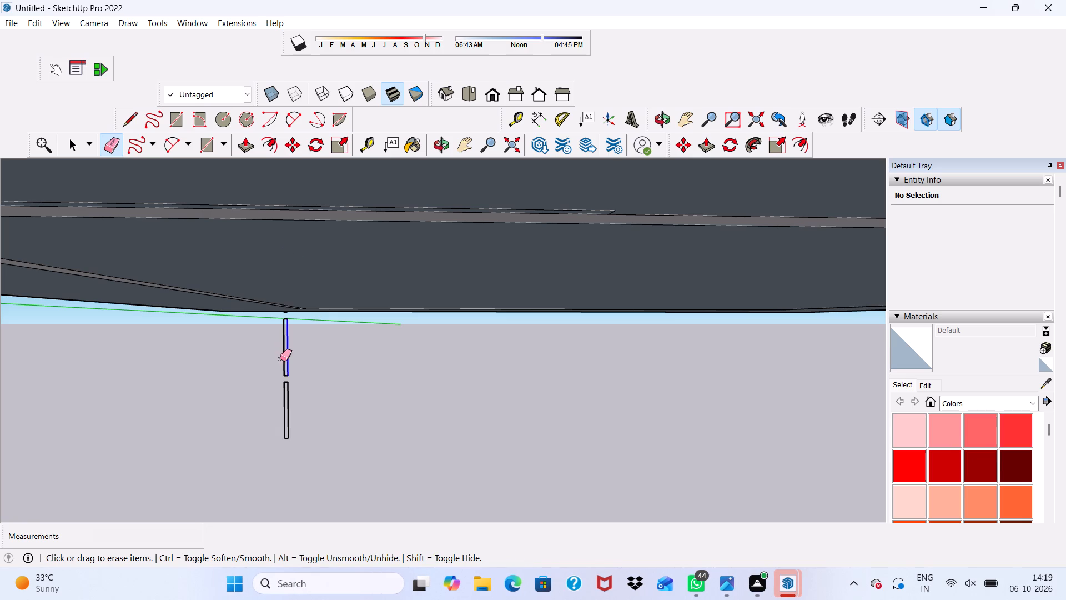
left_click_drag(280, 359, 280, 428)
Erase the tiny leftover horizontal edge fragments below the base slab.
scroll(286, 312, "up", 3)
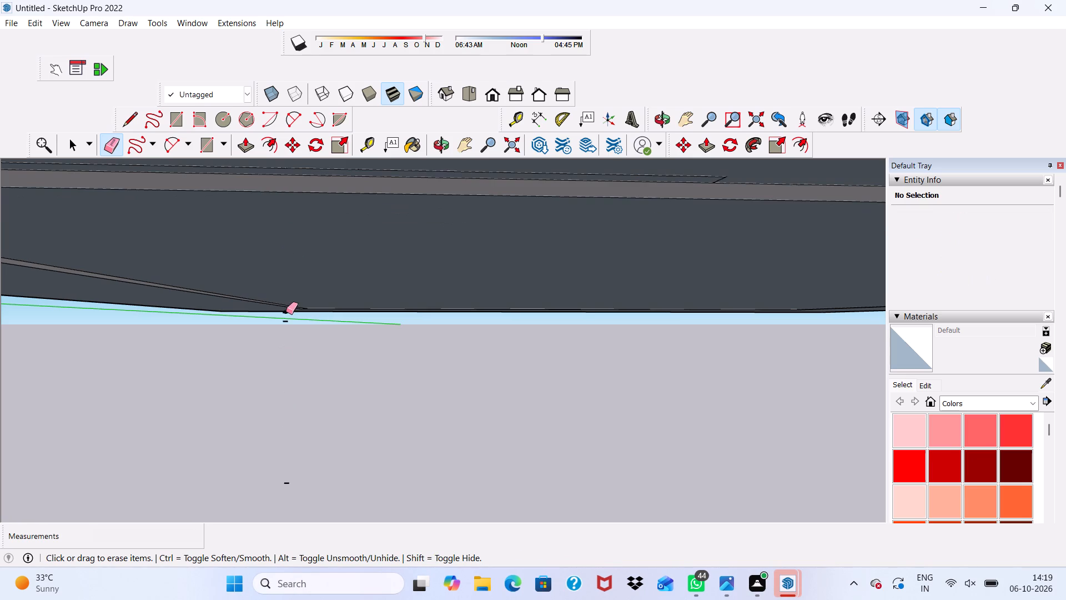
scroll(280, 316, "up", 3)
scroll(305, 336, "down", 3)
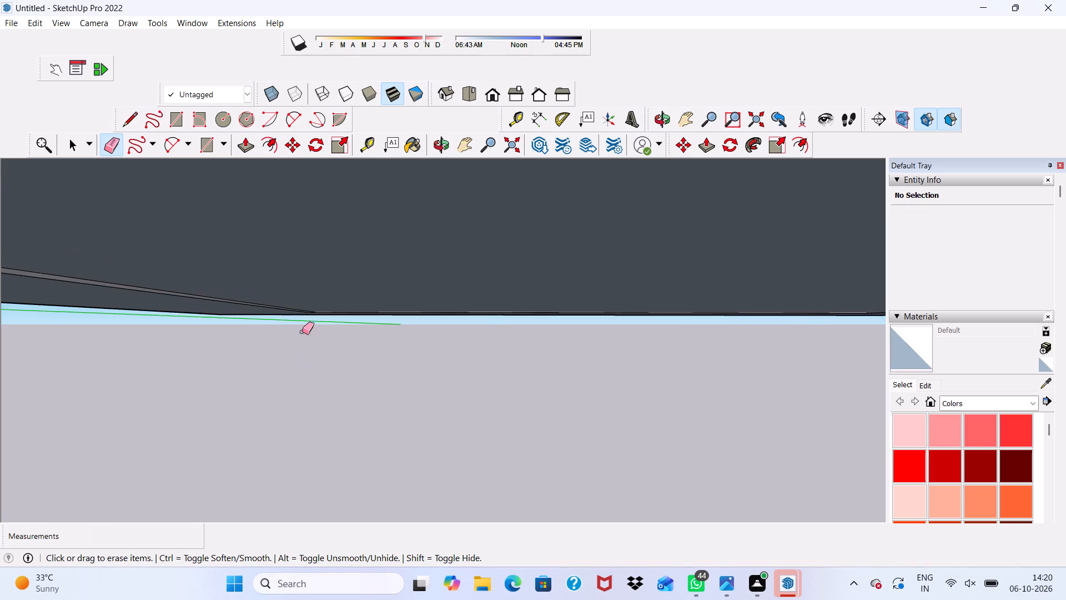
scroll(305, 336, "up", 1)
scroll(305, 338, "down", 4)
scroll(323, 388, "down", 1)
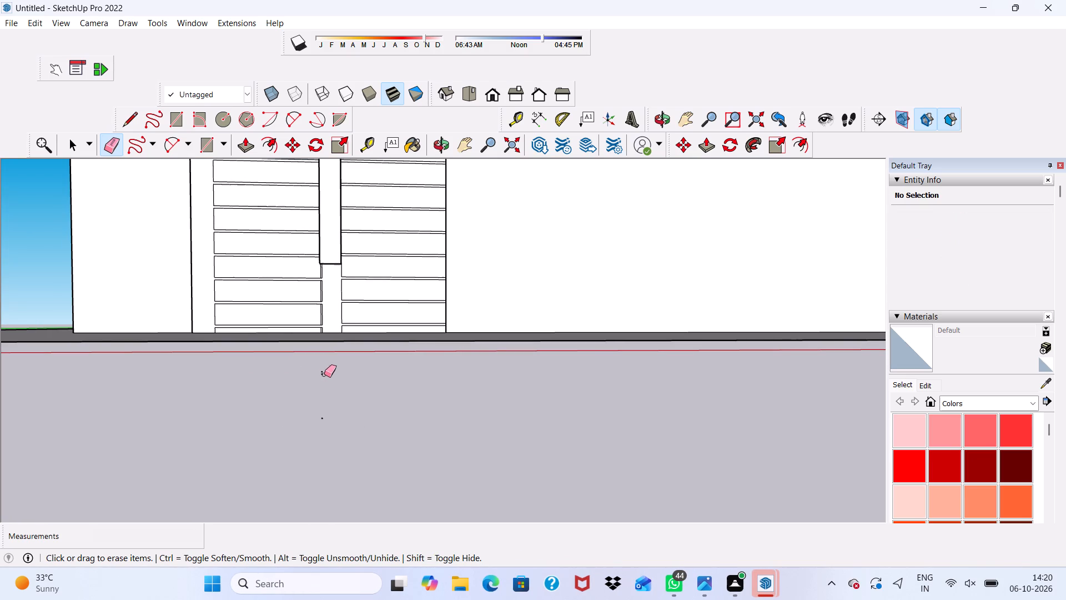
left_click_drag(324, 371, 324, 417)
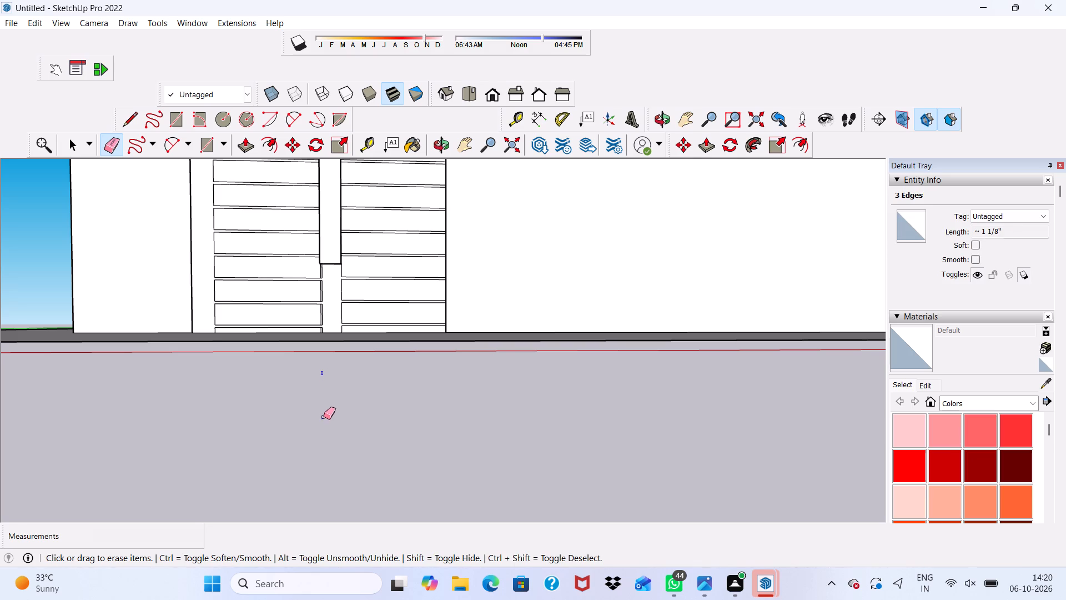
left_click_drag(324, 417, 324, 412)
scroll(326, 392, "down", 2)
scroll(326, 392, "up", 1)
scroll(326, 392, "down", 1)
key("space")
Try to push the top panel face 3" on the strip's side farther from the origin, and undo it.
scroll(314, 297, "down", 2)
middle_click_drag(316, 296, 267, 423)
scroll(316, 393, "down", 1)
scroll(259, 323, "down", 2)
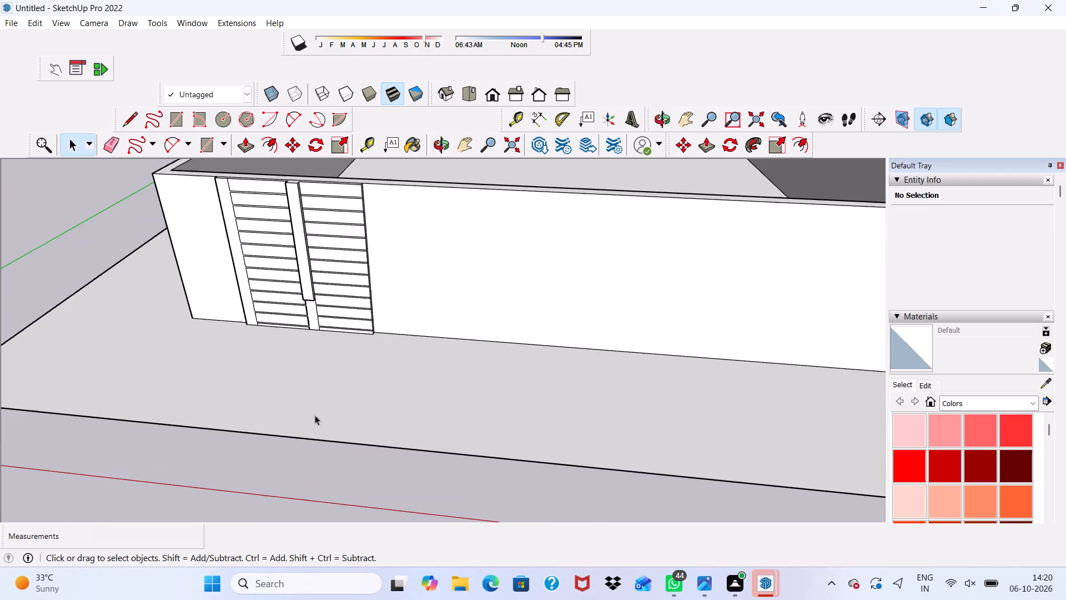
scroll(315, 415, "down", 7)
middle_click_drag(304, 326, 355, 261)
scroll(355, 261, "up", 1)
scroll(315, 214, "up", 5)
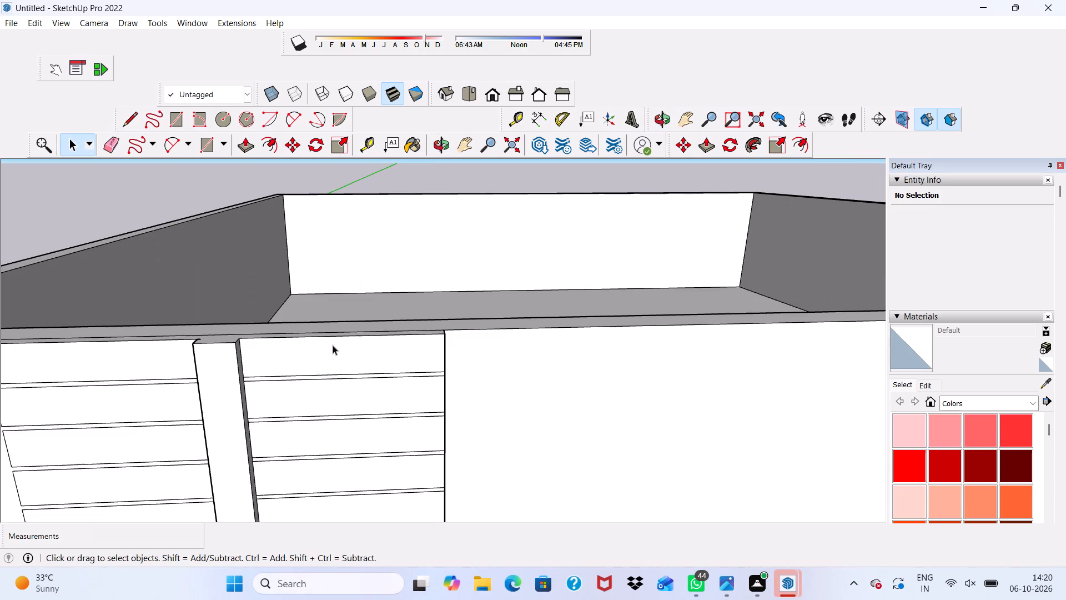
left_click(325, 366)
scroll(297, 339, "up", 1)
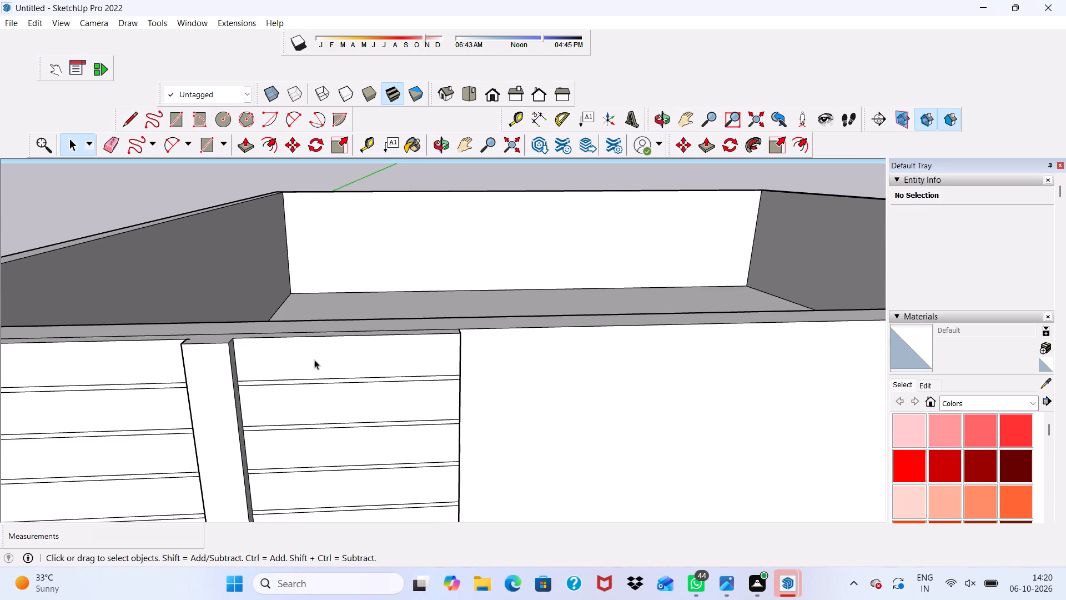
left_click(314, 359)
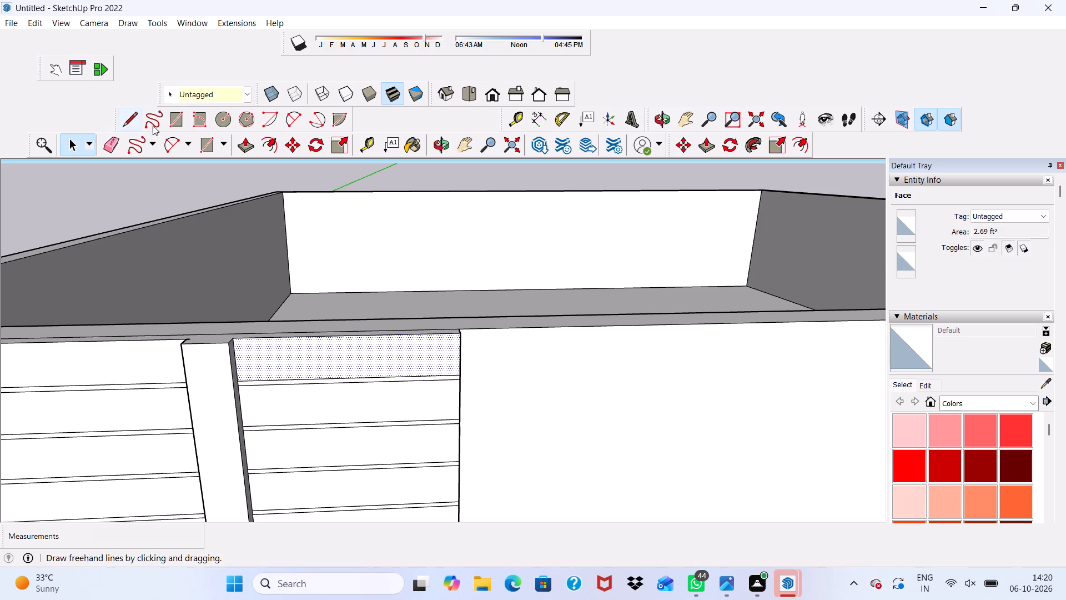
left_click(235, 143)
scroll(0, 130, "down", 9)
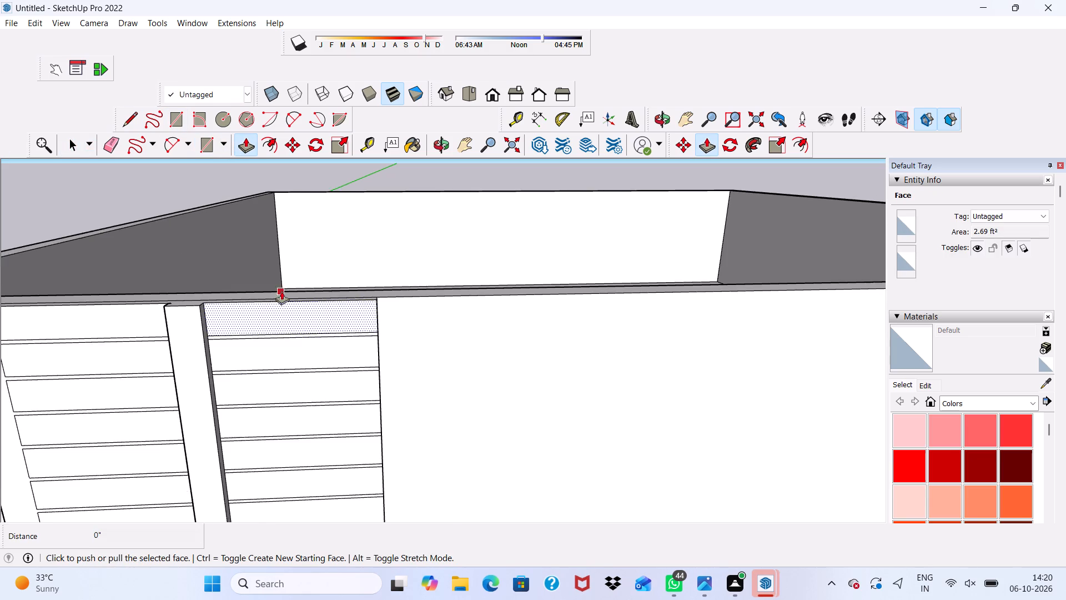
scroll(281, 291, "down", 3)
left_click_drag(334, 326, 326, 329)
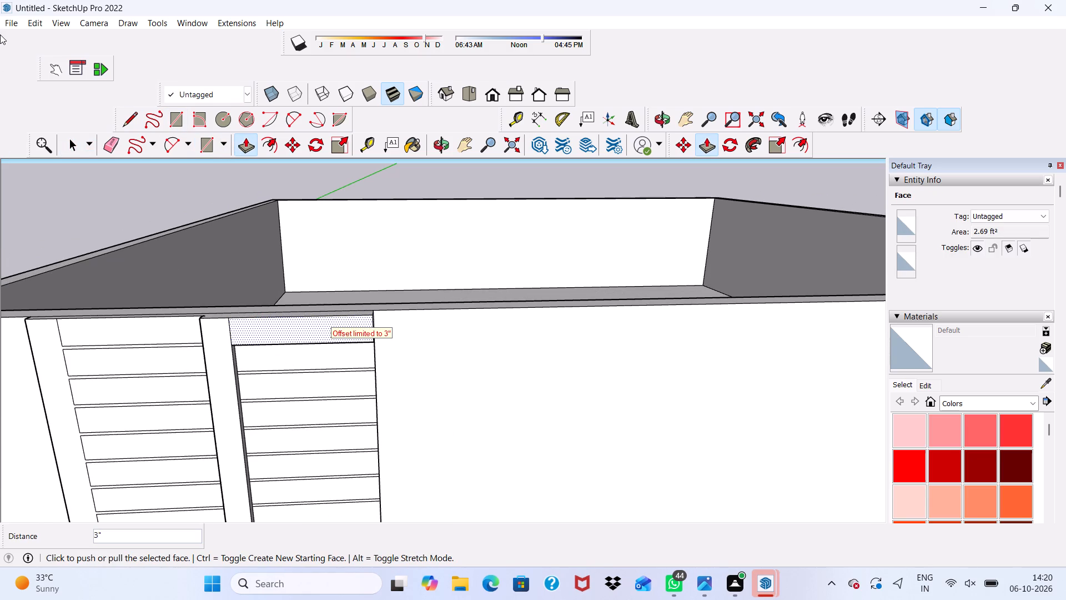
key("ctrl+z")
Extrude the top panel face outward 6" in the panel column on the strip's side farther from the origin.
scroll(9, 18, "up", 4)
scroll(0, 4, "down", 3)
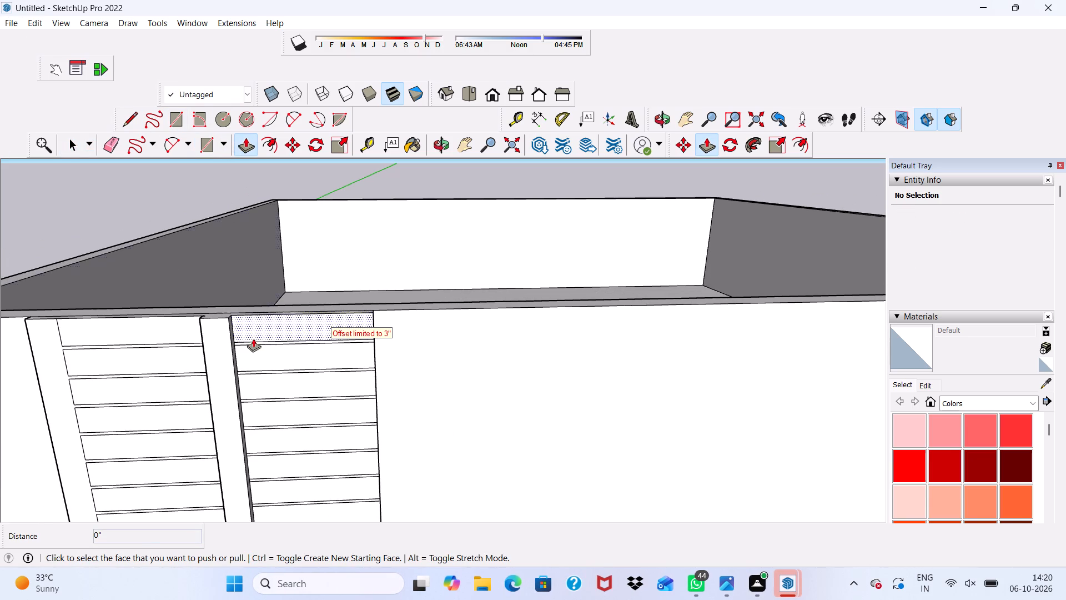
scroll(208, 272, "down", 4)
scroll(75, 169, "down", 4)
scroll(129, 245, "up", 7)
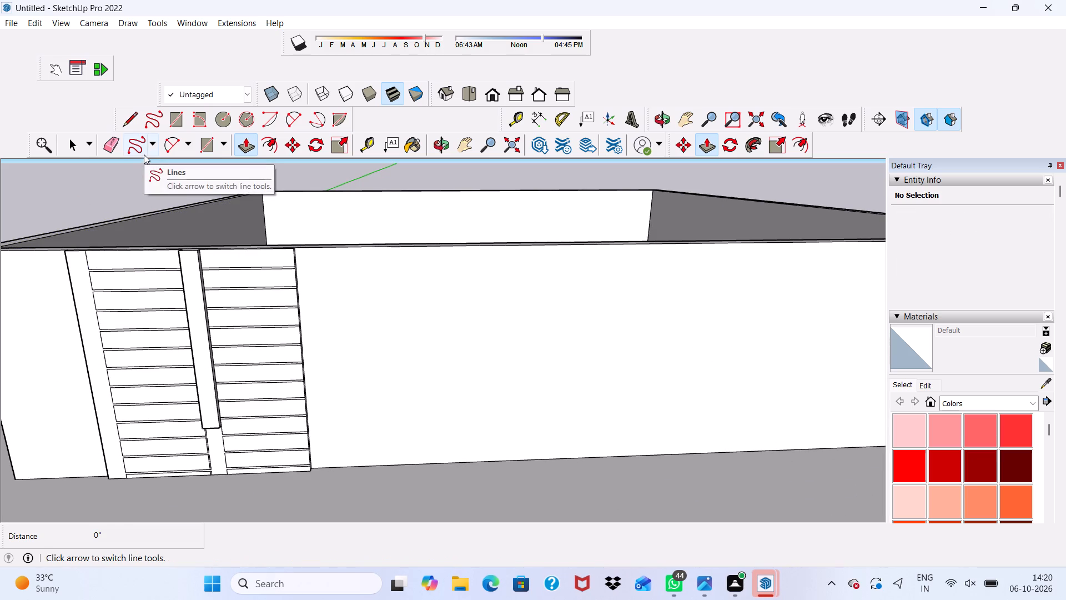
scroll(149, 130, "down", 1)
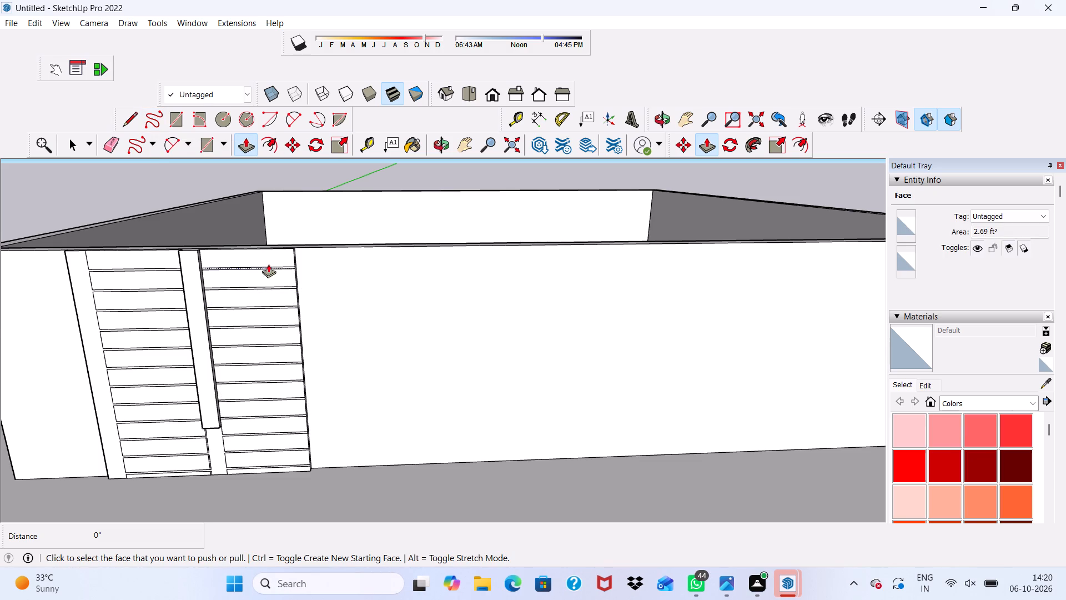
scroll(299, 230, "up", 6)
scroll(263, 233, "down", 8)
scroll(293, 339, "up", 3)
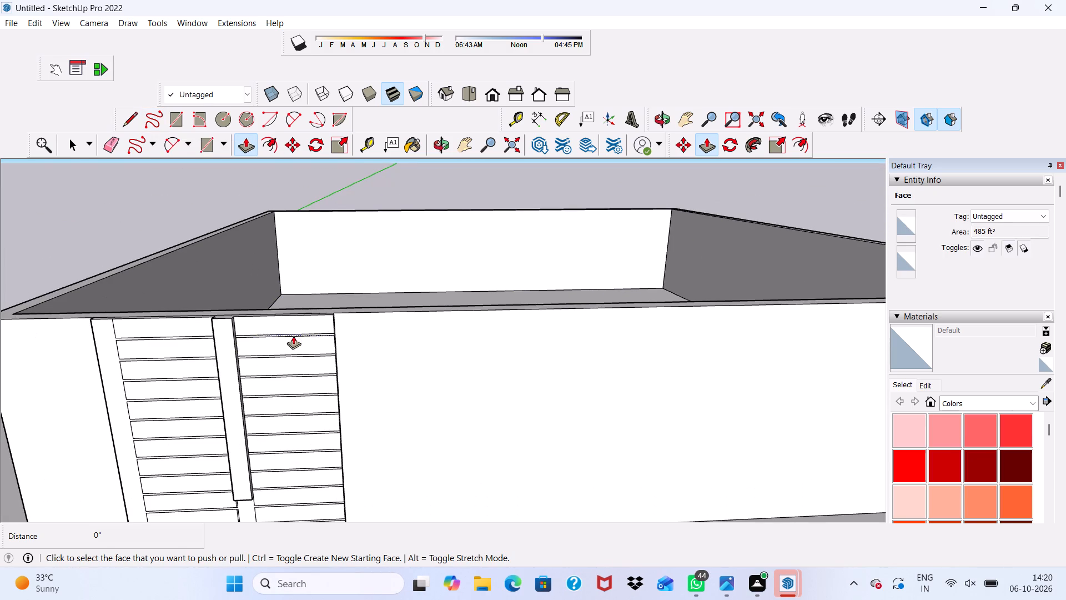
left_click(299, 326)
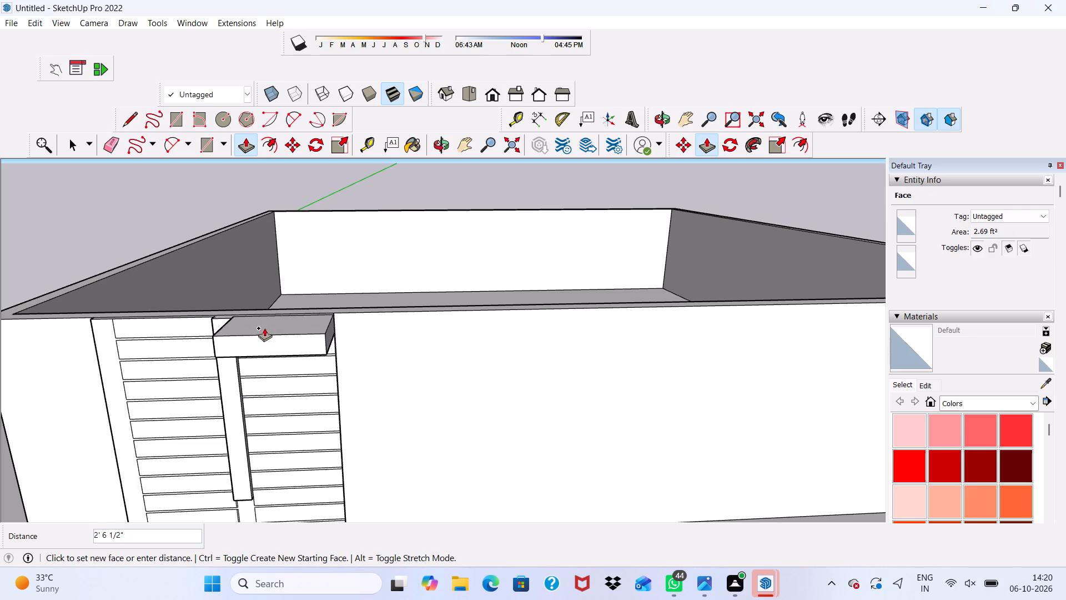
type("6\"")
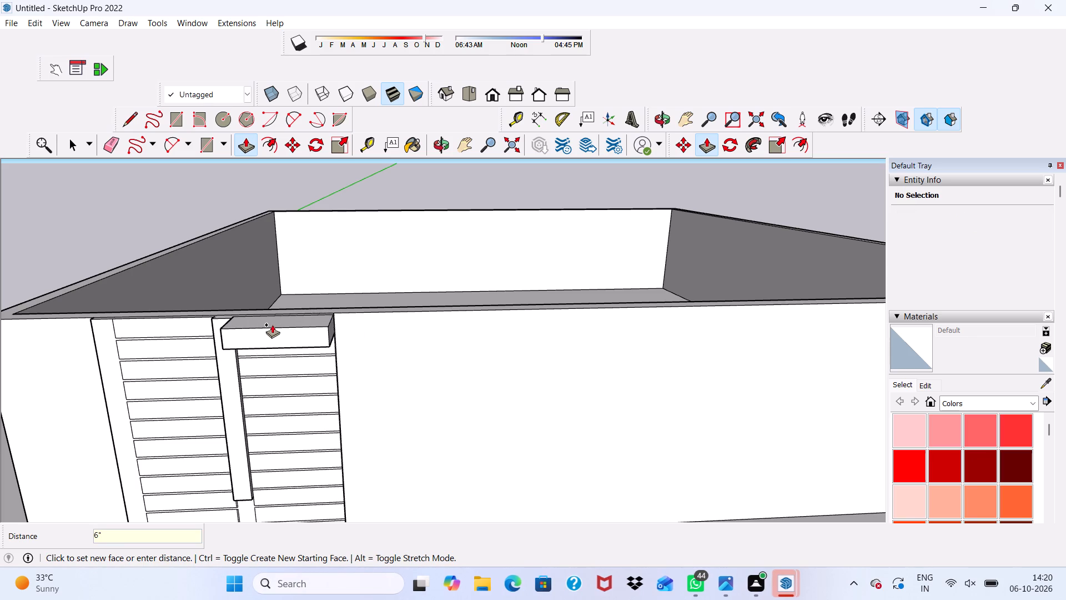
key("Return")
Extrude the second, third and fourth panels from the top of that farther column to the same 6" depth.
scroll(215, 149, "up", 4)
scroll(324, 0, "down", 5)
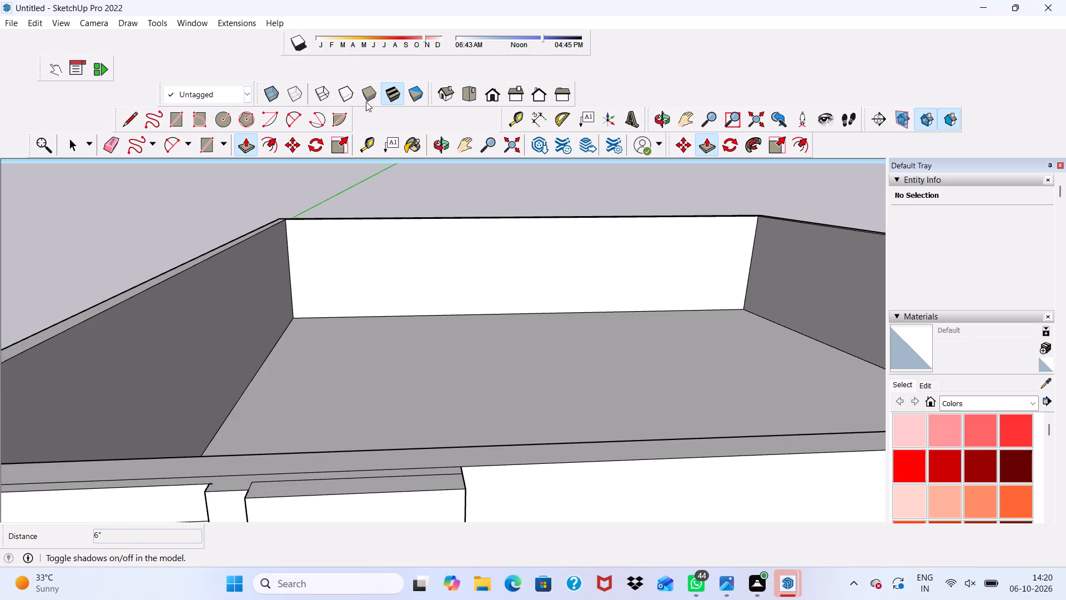
scroll(356, 95, "down", 5)
scroll(207, 190, "down", 4)
scroll(64, 117, "up", 1)
scroll(84, 117, "down", 1)
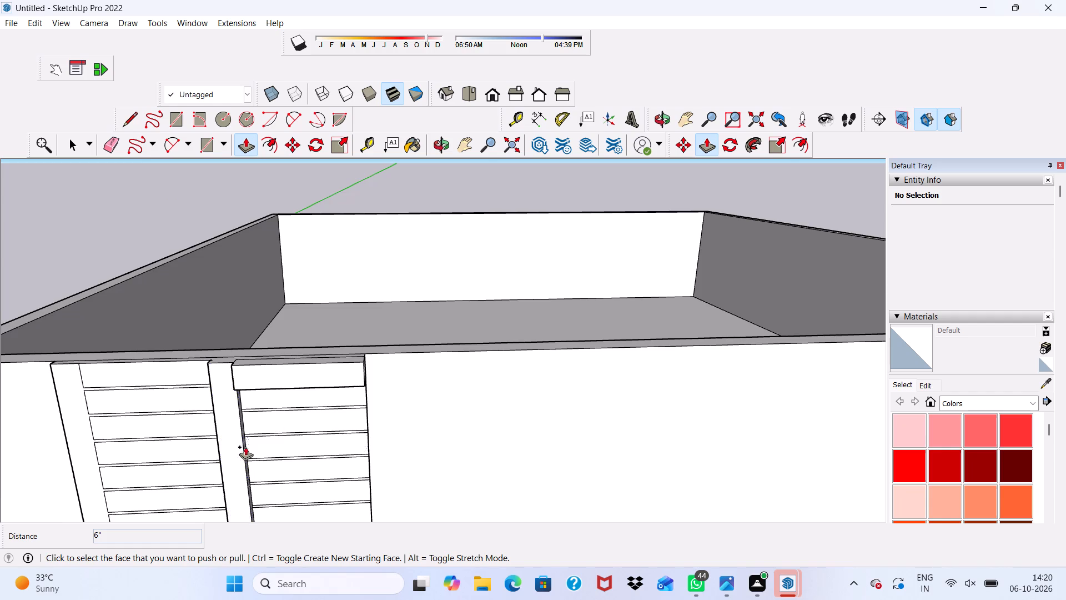
scroll(278, 414, "up", 8)
scroll(266, 403, "down", 2)
middle_click_drag(265, 400, 271, 244)
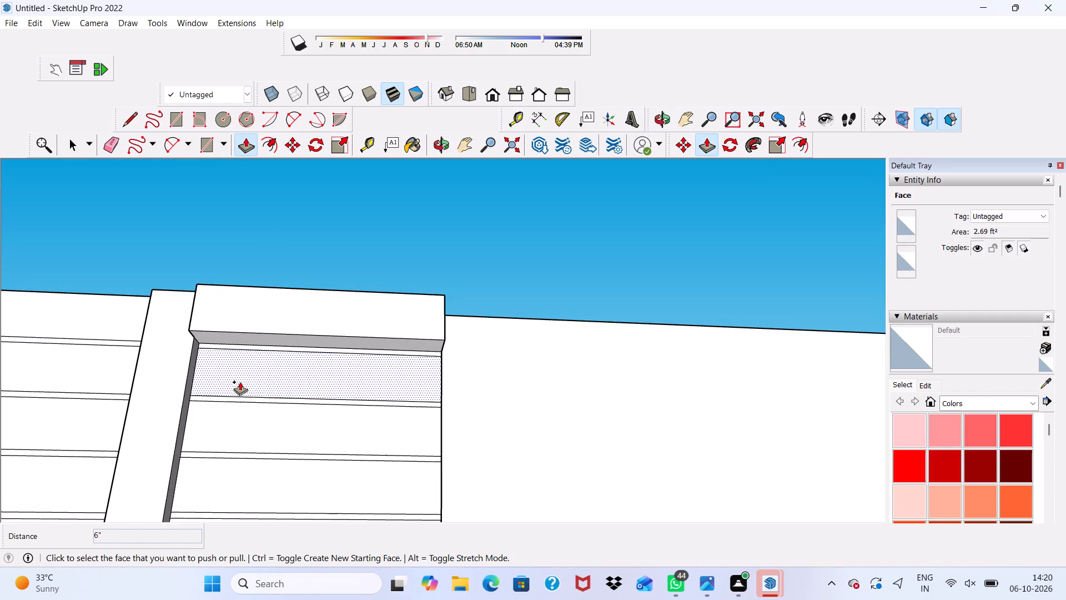
left_click(240, 382)
scroll(234, 308, "down", 1)
middle_click_drag(234, 308, 235, 408)
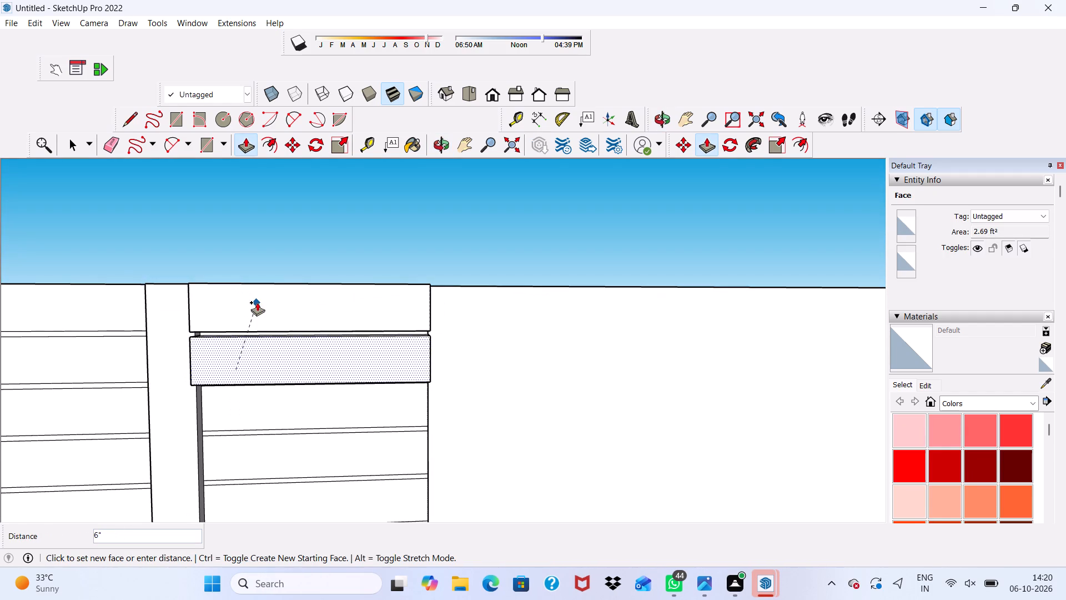
left_click(252, 307)
left_click(245, 426)
left_click(237, 356)
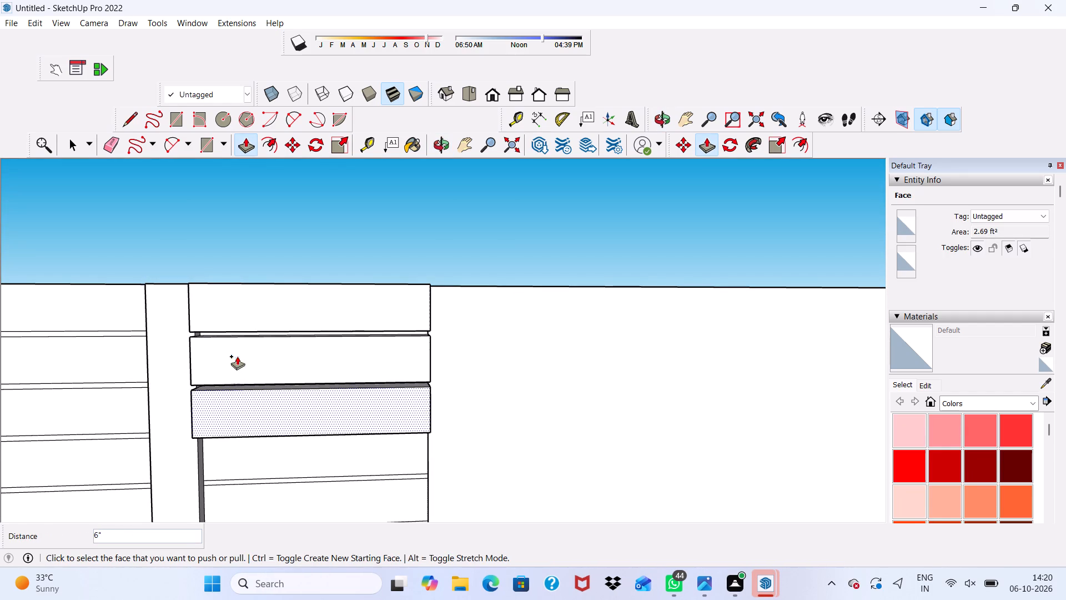
left_click(258, 456)
left_click(254, 402)
Extrude the fifth through eighth panels of the farther column 6", matching the panels above.
scroll(254, 446, "down", 3)
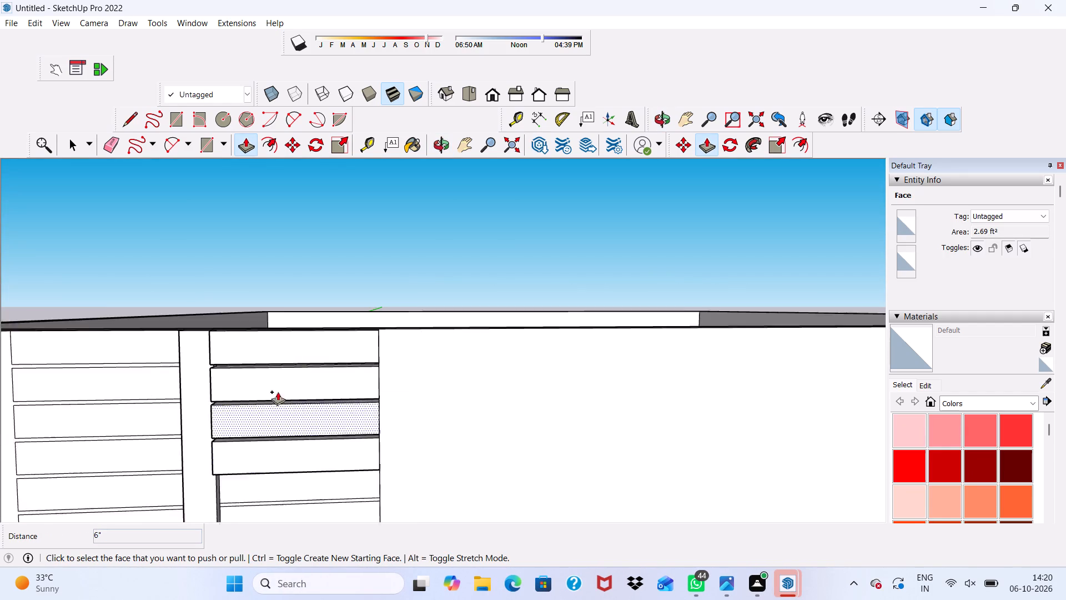
scroll(278, 392, "down", 11)
scroll(308, 480, "up", 5)
scroll(278, 433, "up", 5)
scroll(265, 315, "down", 1)
scroll(265, 315, "up", 1)
scroll(265, 315, "down", 1)
left_click(273, 248)
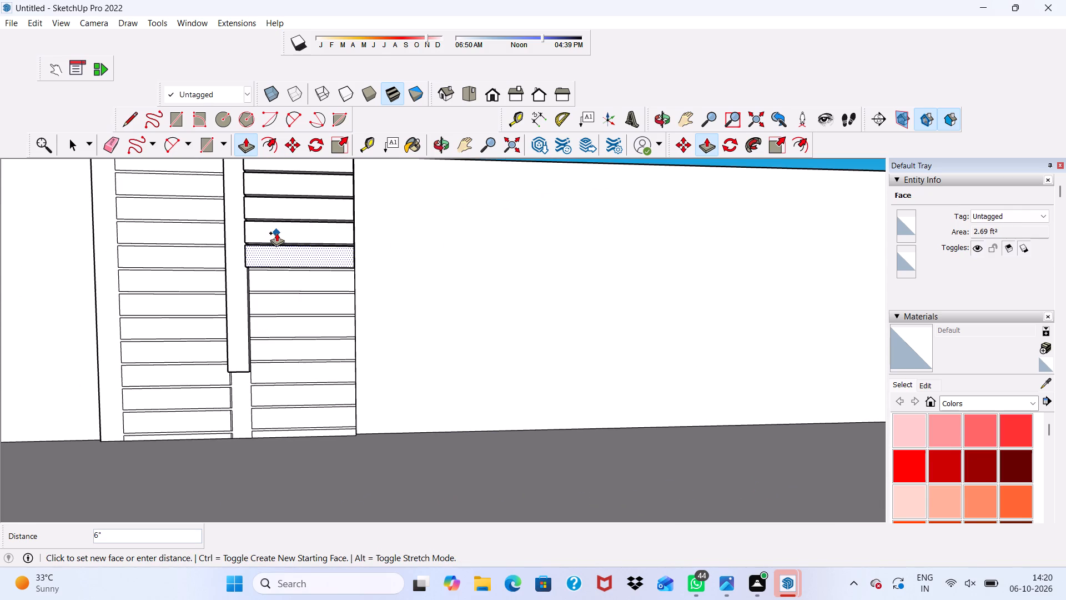
left_click(276, 233)
left_click(279, 286)
left_click(287, 253)
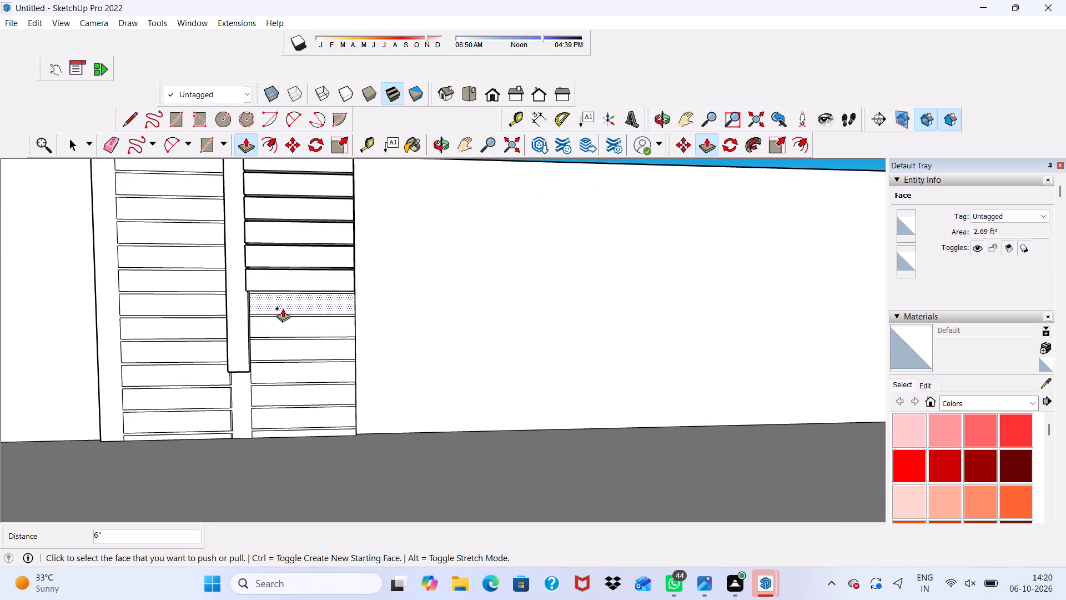
left_click(283, 308)
left_click(287, 274)
left_click(280, 321)
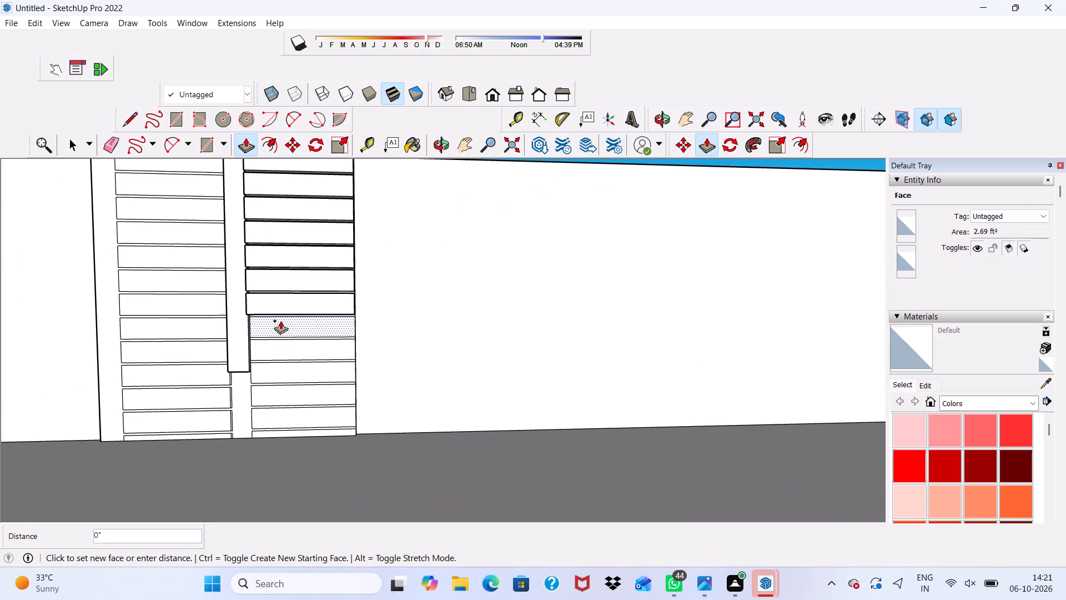
left_click(281, 293)
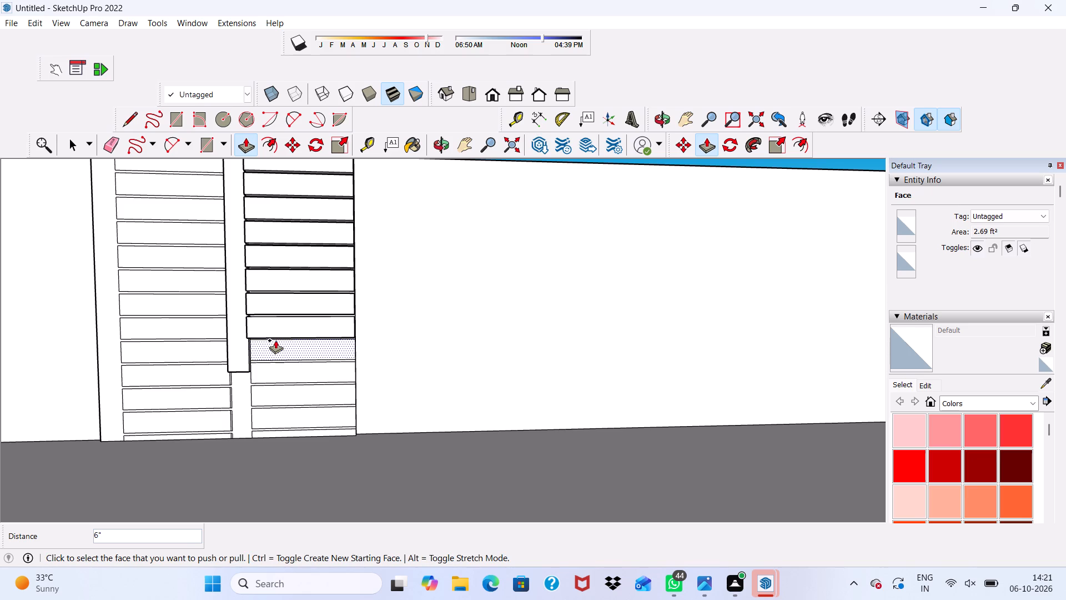
Extrude the ninth through twelfth panels and the thin bottom strip of the farther column 6".
left_click(275, 341)
left_click(276, 323)
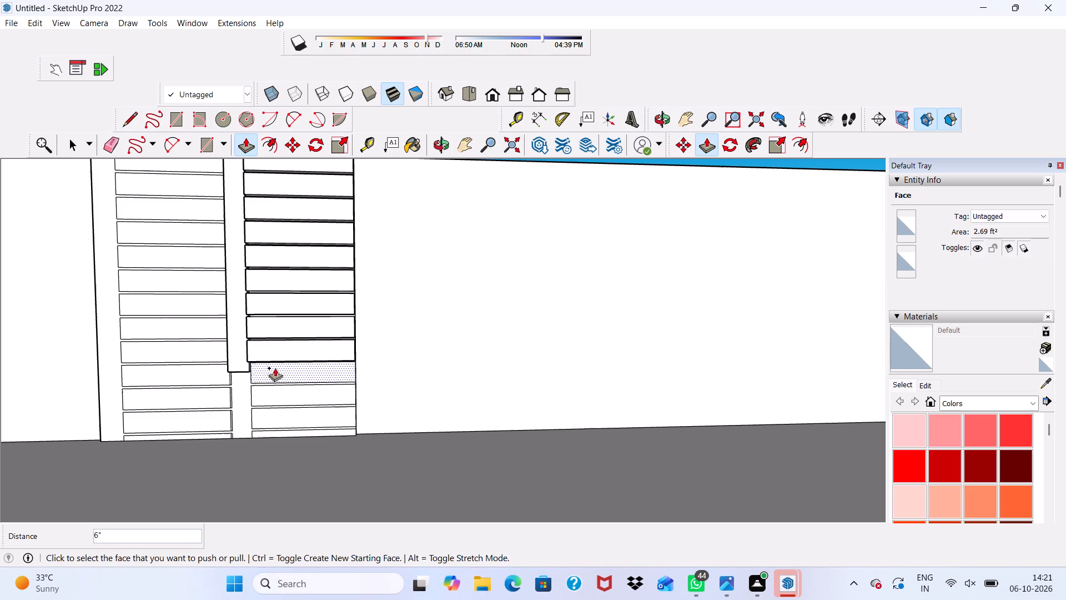
left_click(275, 367)
left_click(276, 337)
left_click(280, 399)
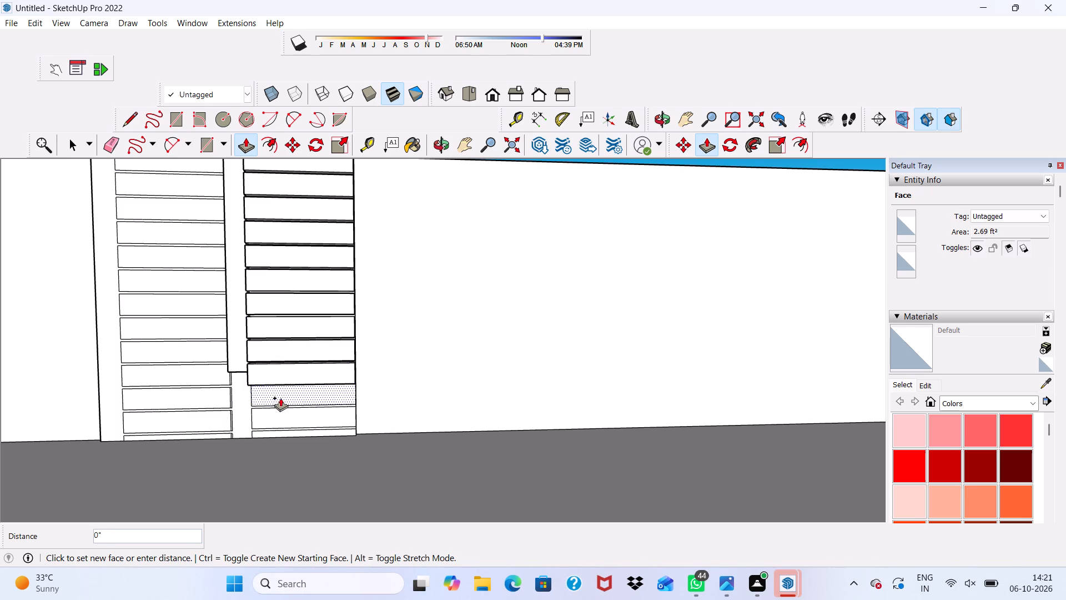
left_click(283, 363)
left_click(294, 417)
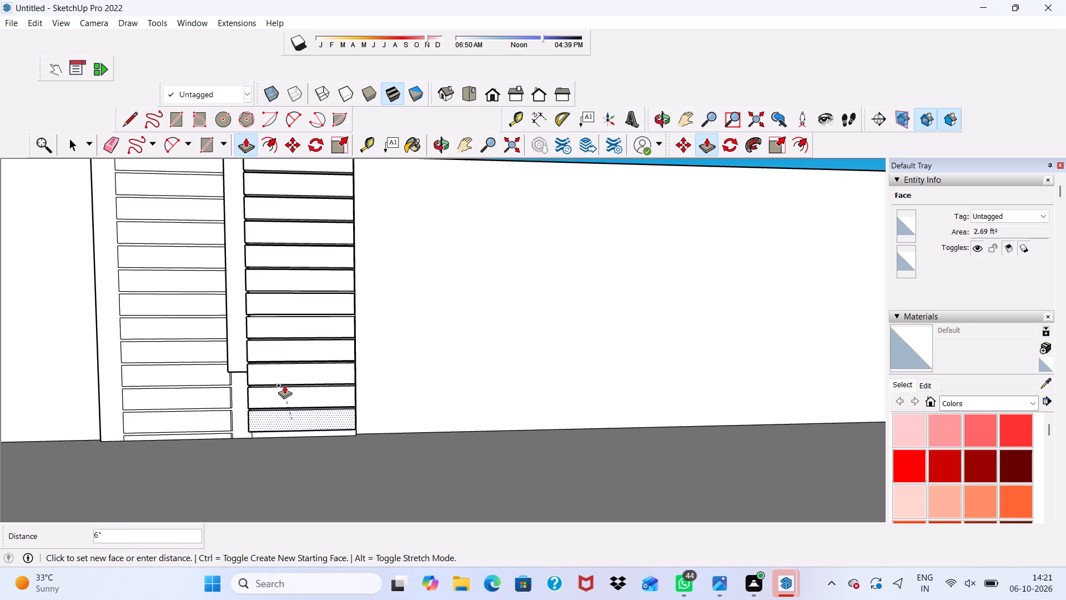
left_click(284, 383)
scroll(280, 469, "up", 8)
left_click(291, 413)
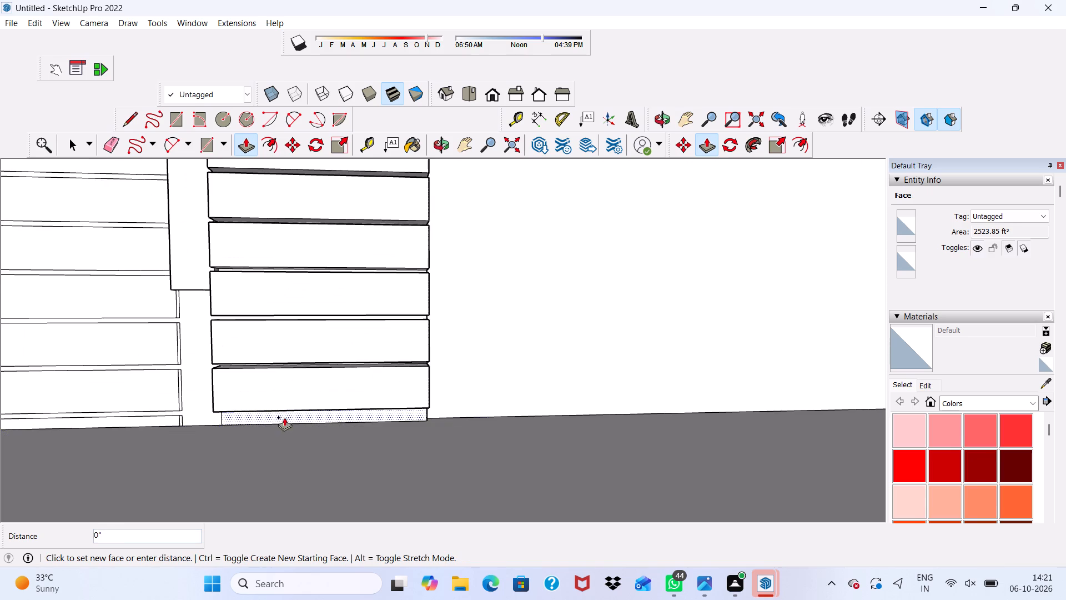
left_click(272, 386)
Extrude the top four panels of the column on the strip's side nearer the origin 6", matching the finished column.
scroll(272, 385, "down", 3)
scroll(272, 385, "up", 1)
scroll(272, 385, "down", 8)
scroll(249, 292, "down", 2)
scroll(245, 288, "up", 1)
scroll(245, 284, "down", 3)
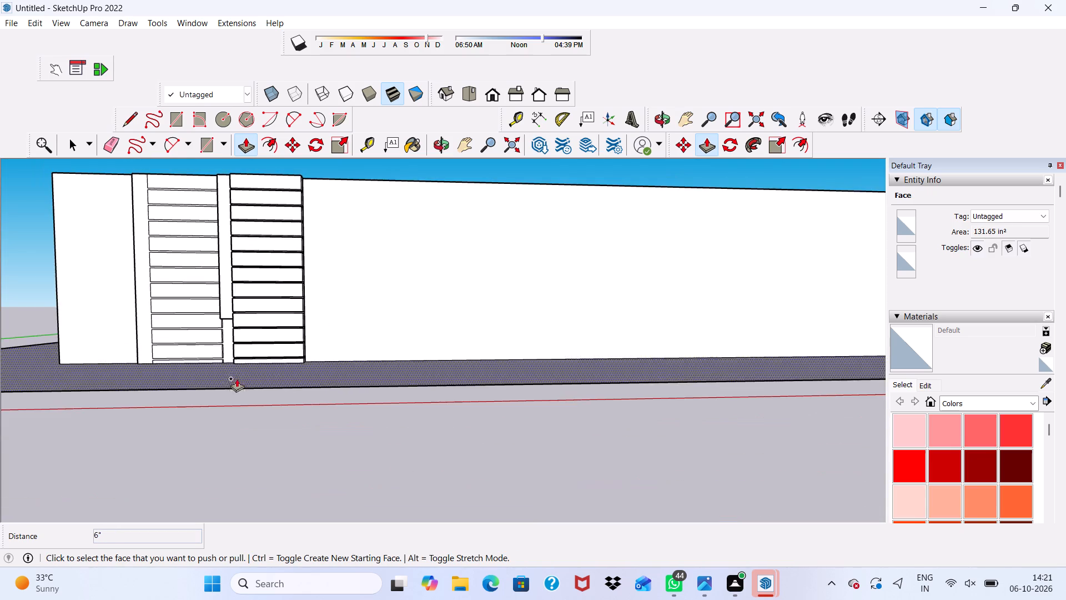
scroll(213, 273, "down", 3)
scroll(217, 199, "up", 8)
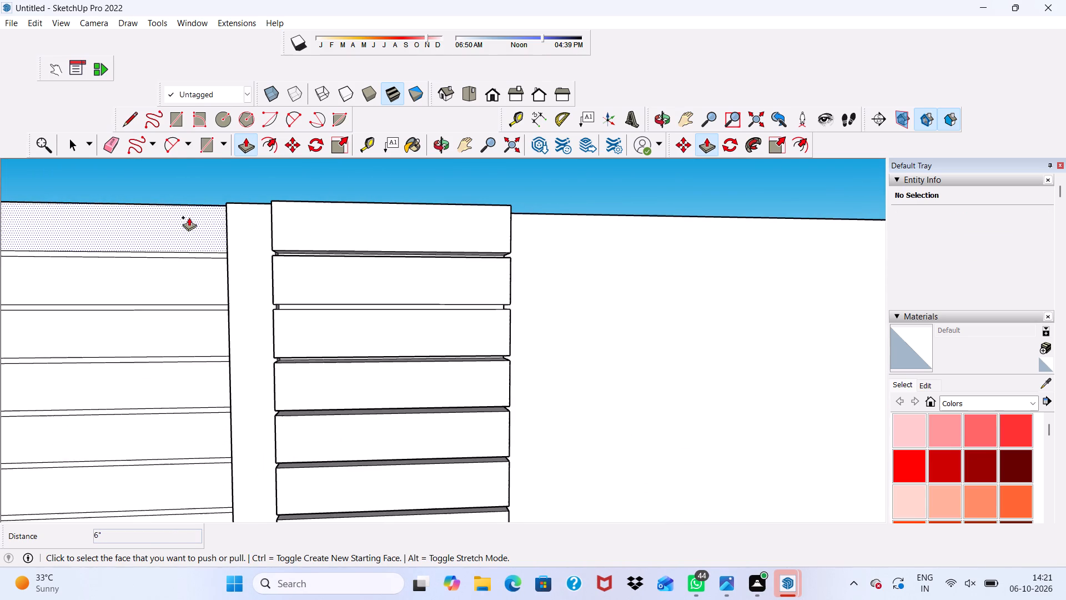
left_click(189, 217)
left_click(281, 234)
left_click(207, 267)
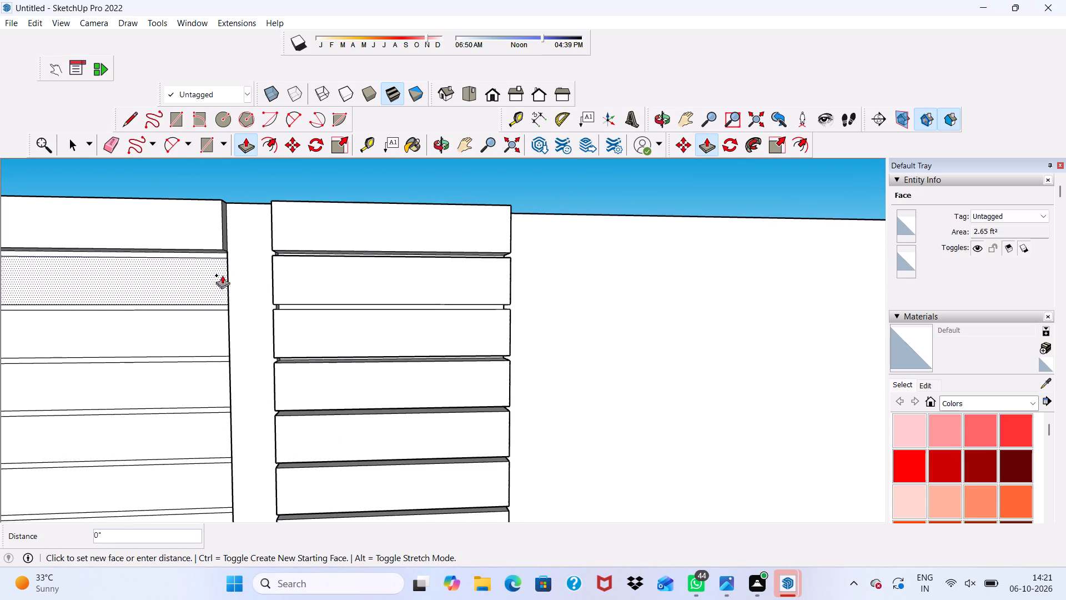
left_click(297, 237)
left_click(195, 323)
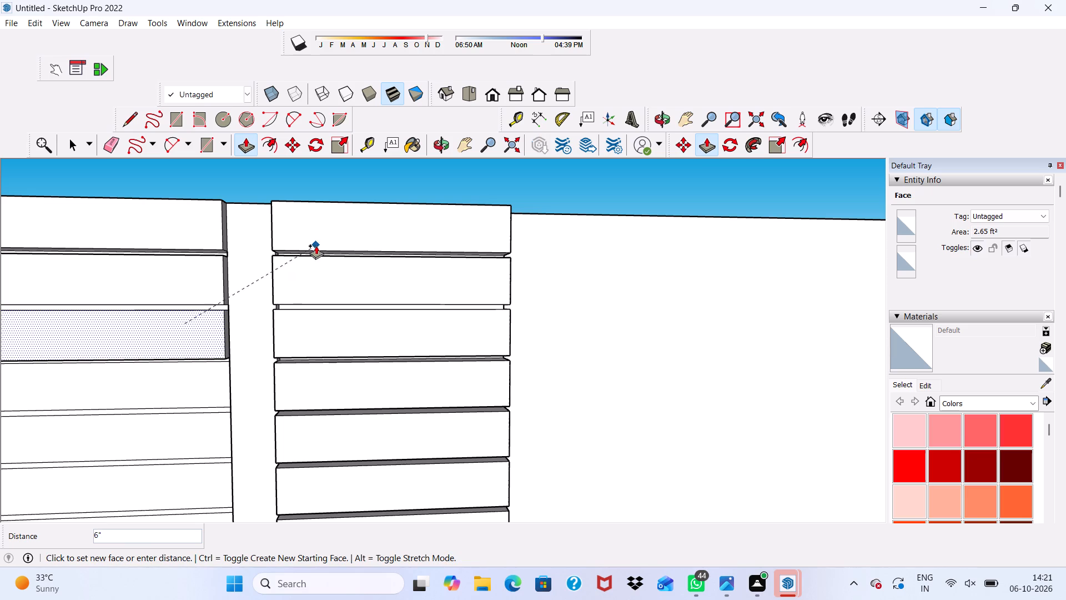
left_click(316, 246)
left_click(174, 377)
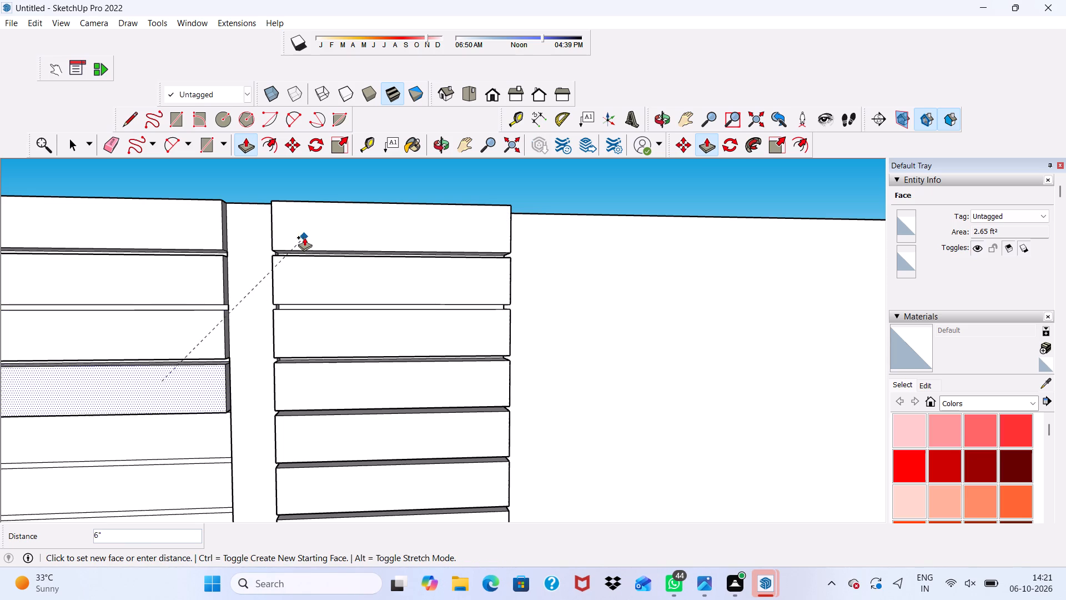
left_click(304, 237)
Extrude the fifth and sixth panels of the column nearer the origin to the same 6" depth.
scroll(301, 238, "down", 8)
scroll(217, 337, "up", 2)
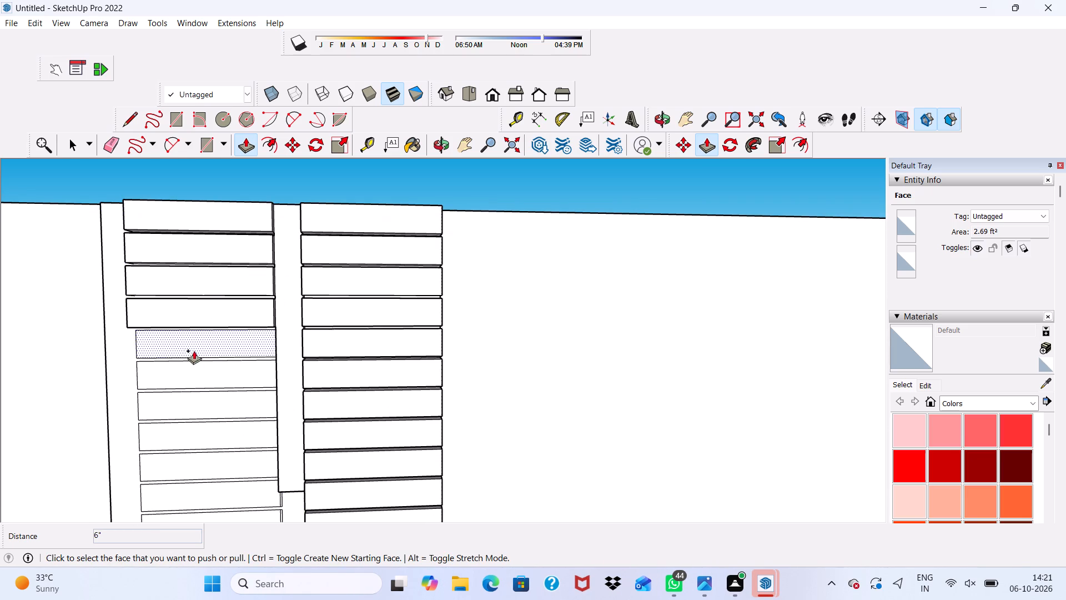
left_click(192, 344)
left_click(315, 317)
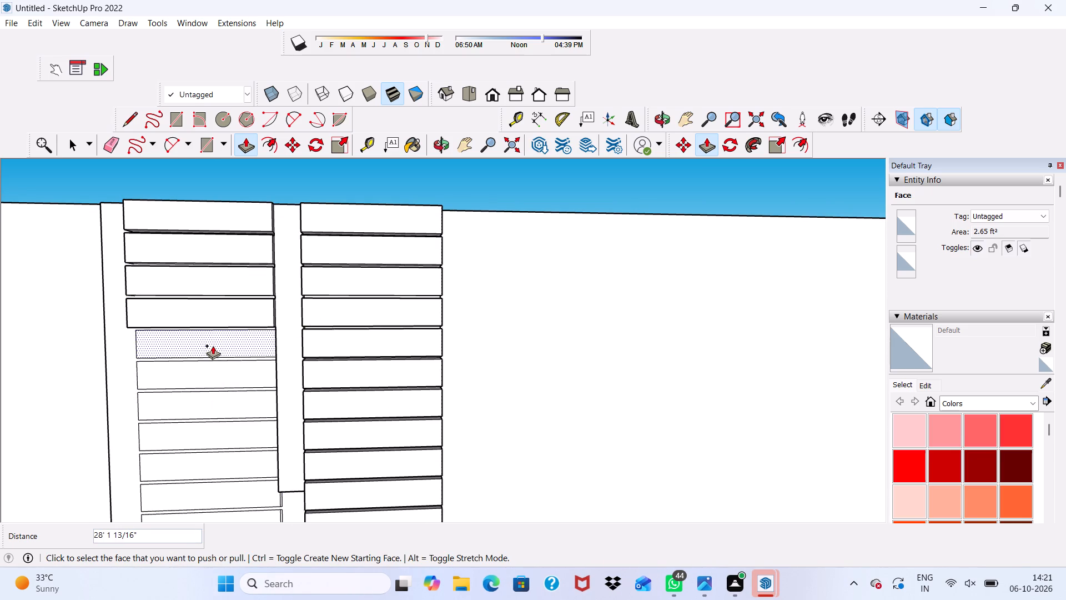
left_click(213, 346)
left_click(326, 323)
scroll(259, 352, "up", 3)
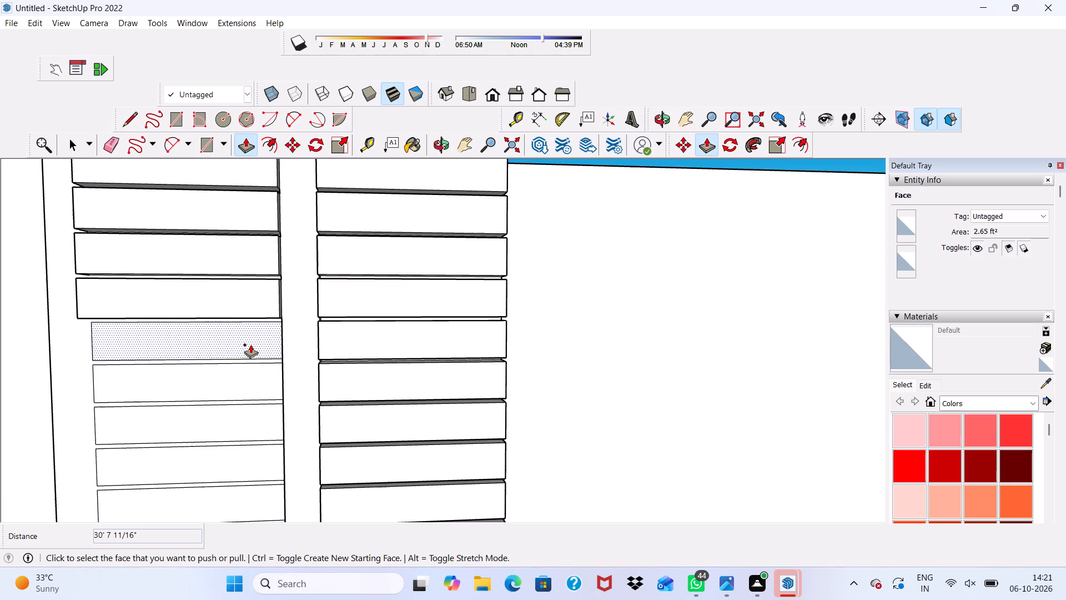
left_click(230, 347)
left_click(338, 298)
left_click(257, 382)
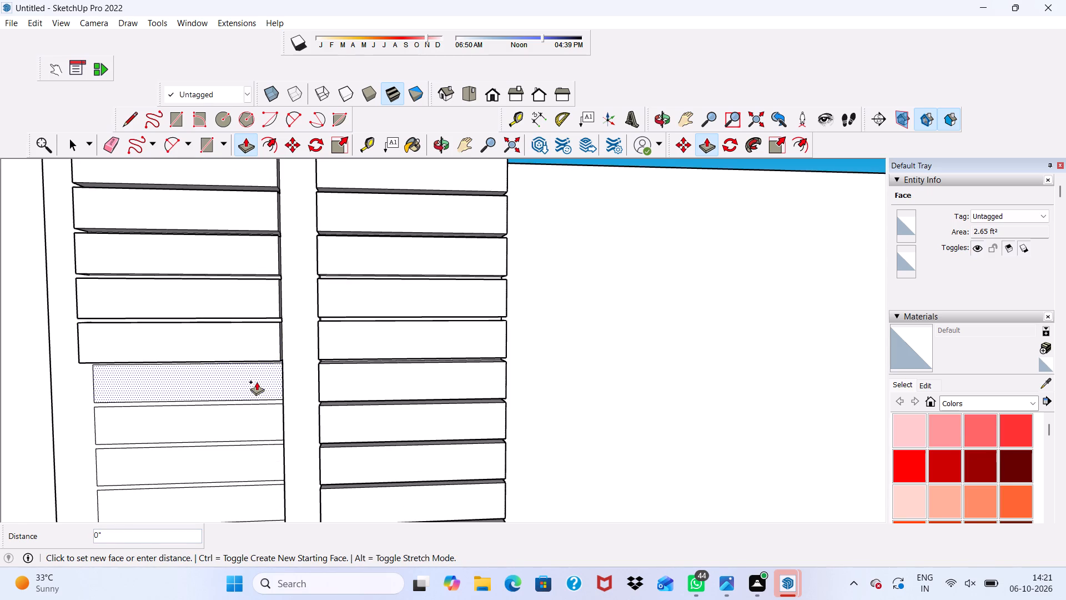
left_click(376, 316)
left_click(248, 371)
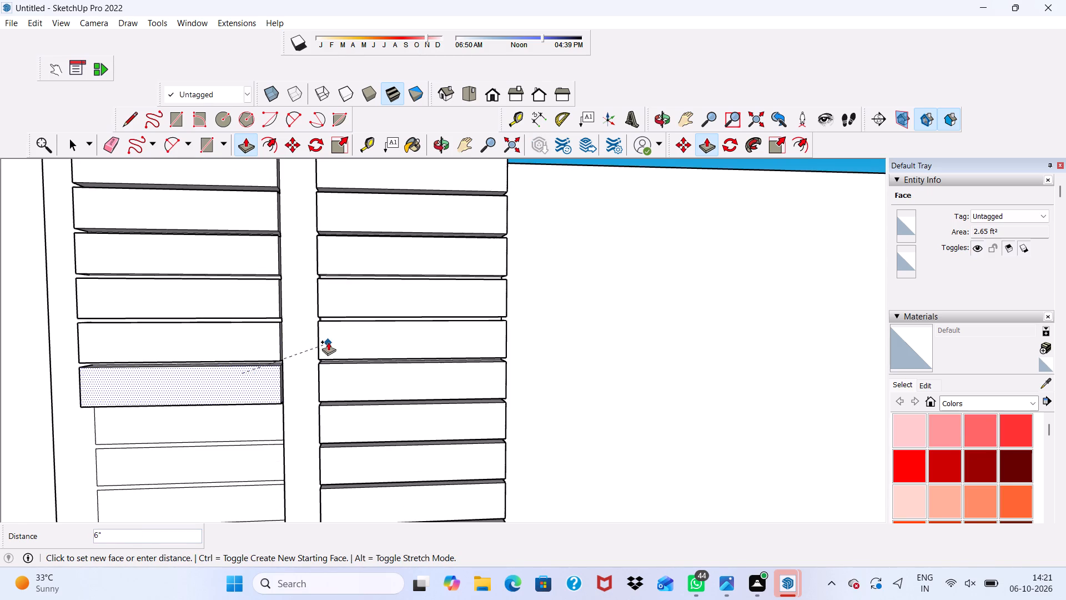
left_click(328, 367)
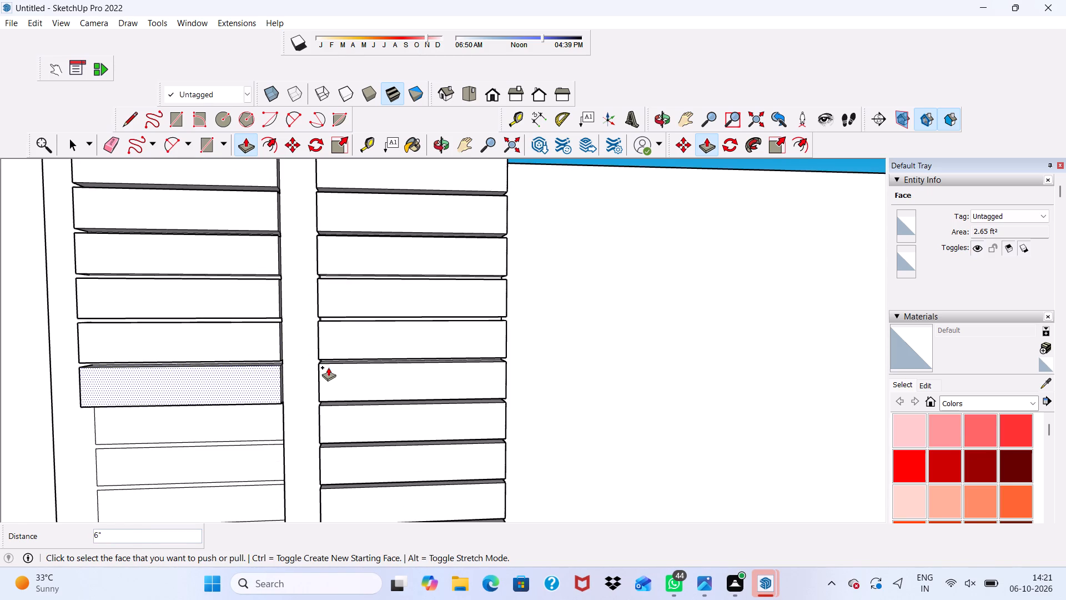
Extrude the seventh through tenth panels of the column nearer the origin 6", matching the finished column.
left_click(262, 424)
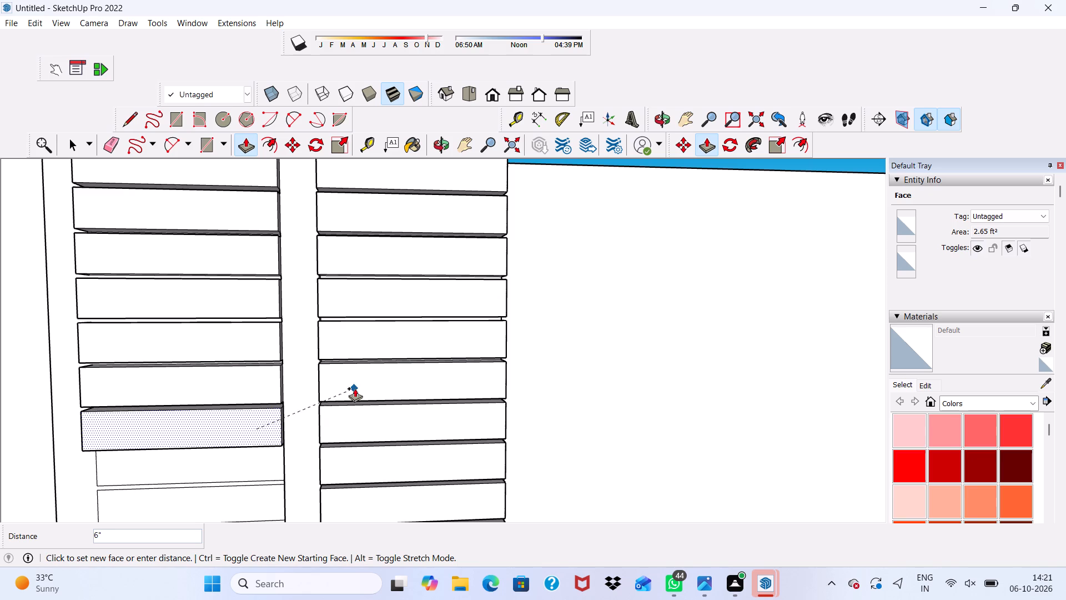
left_click(355, 386)
left_click(239, 464)
left_click_drag(344, 405, 301, 433)
scroll(197, 393, "down", 11)
scroll(217, 436, "up", 10)
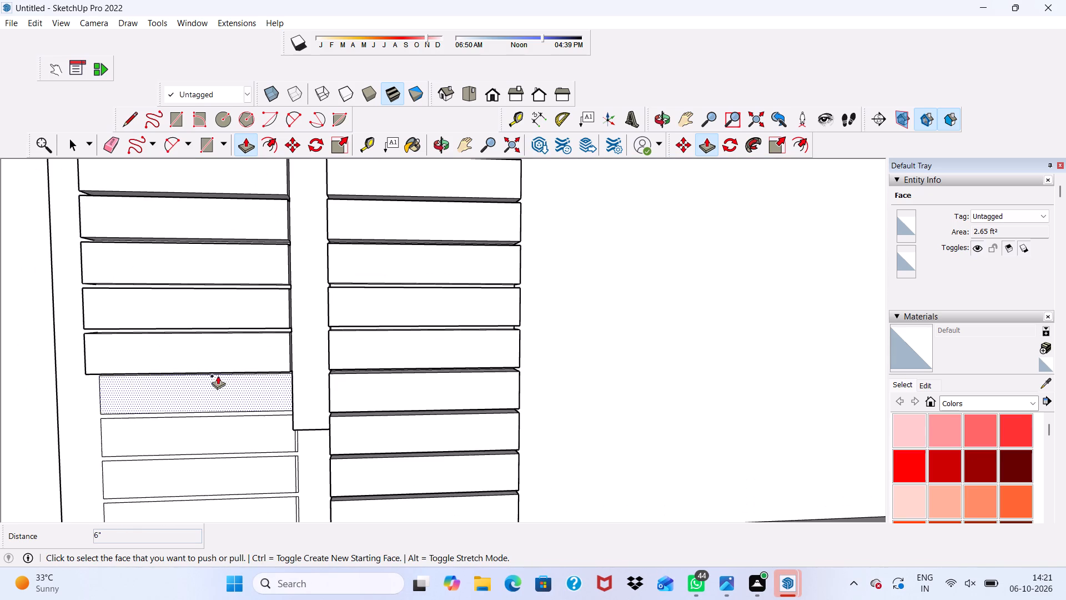
left_click(218, 376)
left_click(363, 361)
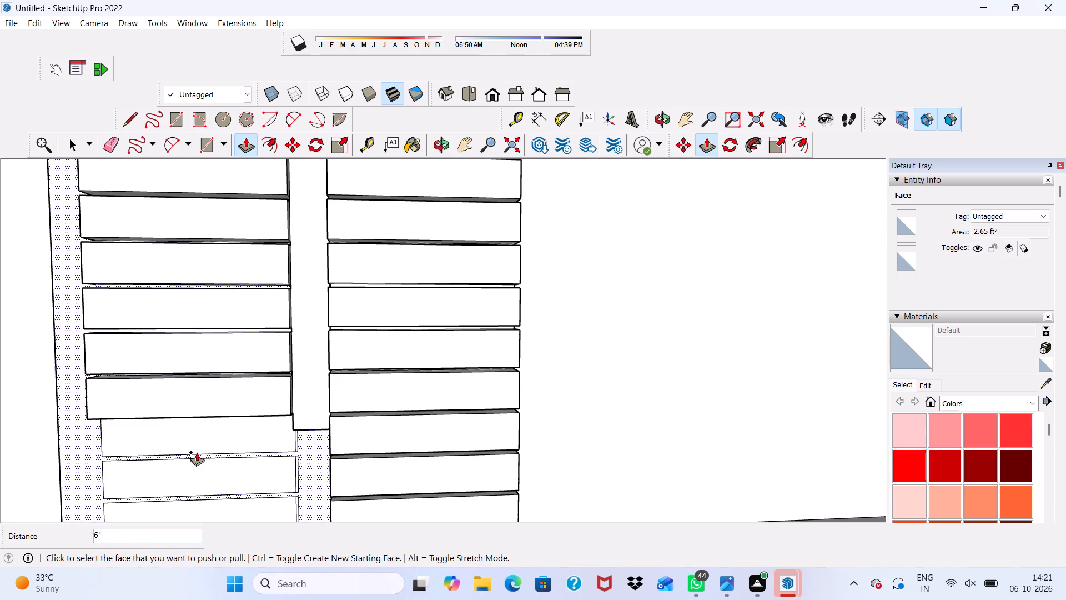
left_click(199, 438)
left_click(380, 399)
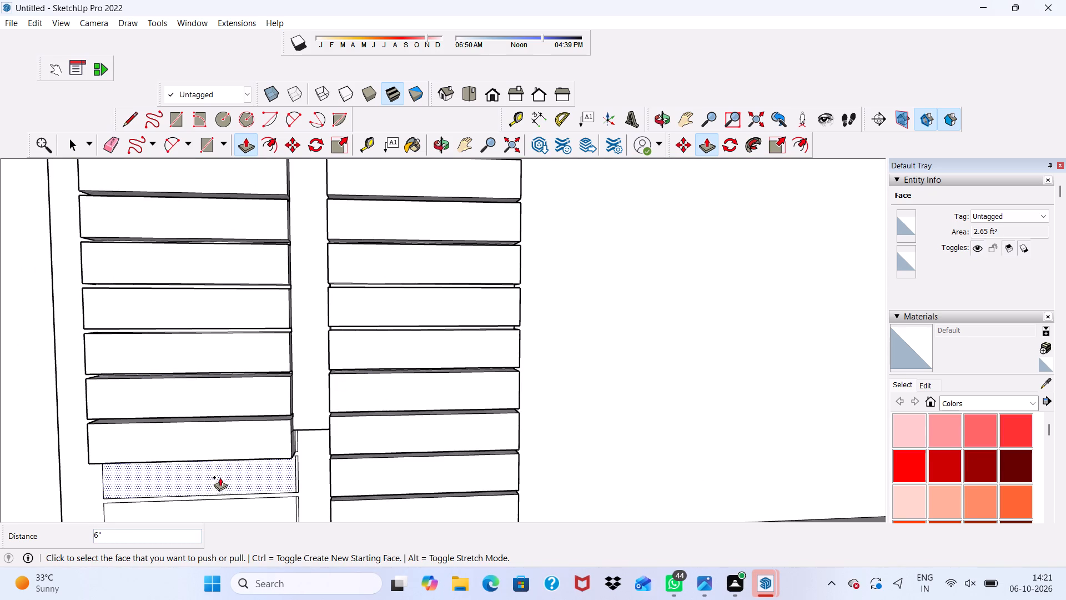
Extrude the eleventh and twelfth panels and the thin bottom strip of the column nearer the origin 6".
left_click(220, 476)
left_click(390, 438)
scroll(295, 426, "down", 8)
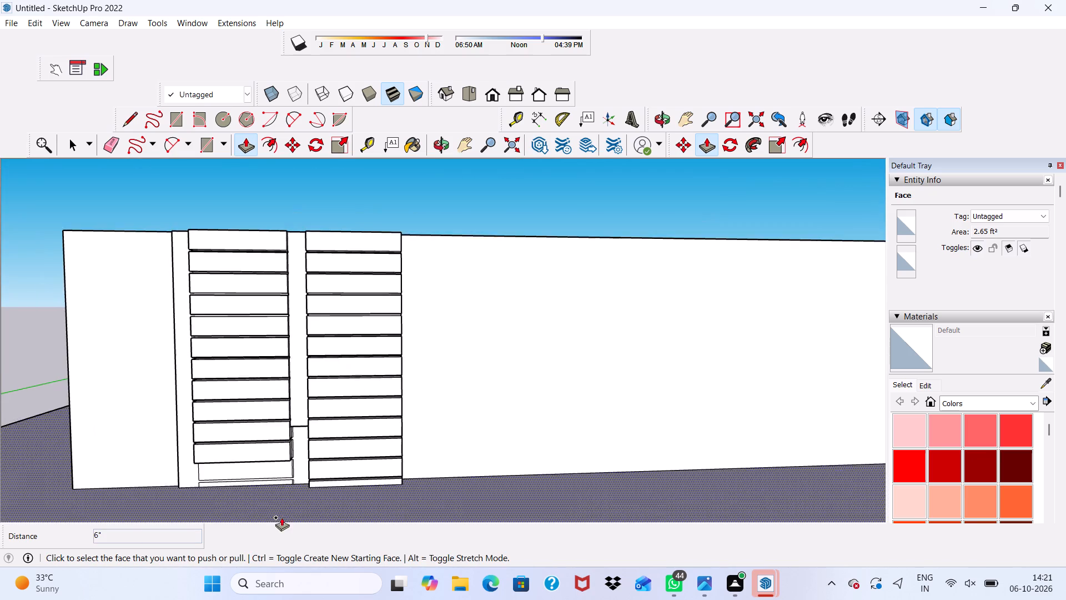
scroll(278, 514, "up", 6)
left_click(264, 468)
left_click(370, 395)
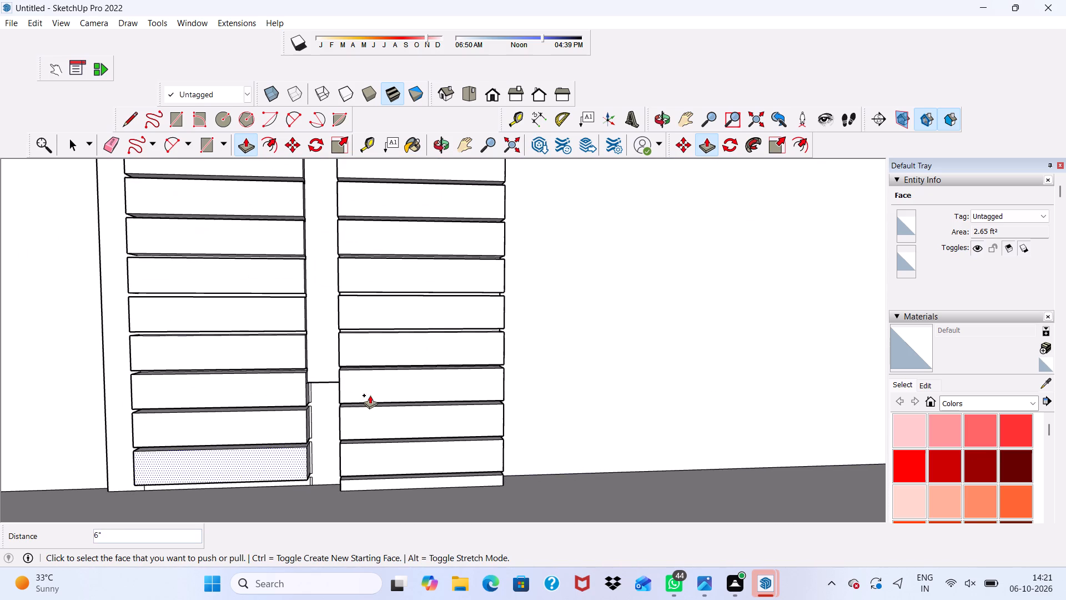
scroll(278, 491, "up", 4)
scroll(278, 478, "down", 1)
scroll(278, 478, "up", 3)
left_click(262, 481)
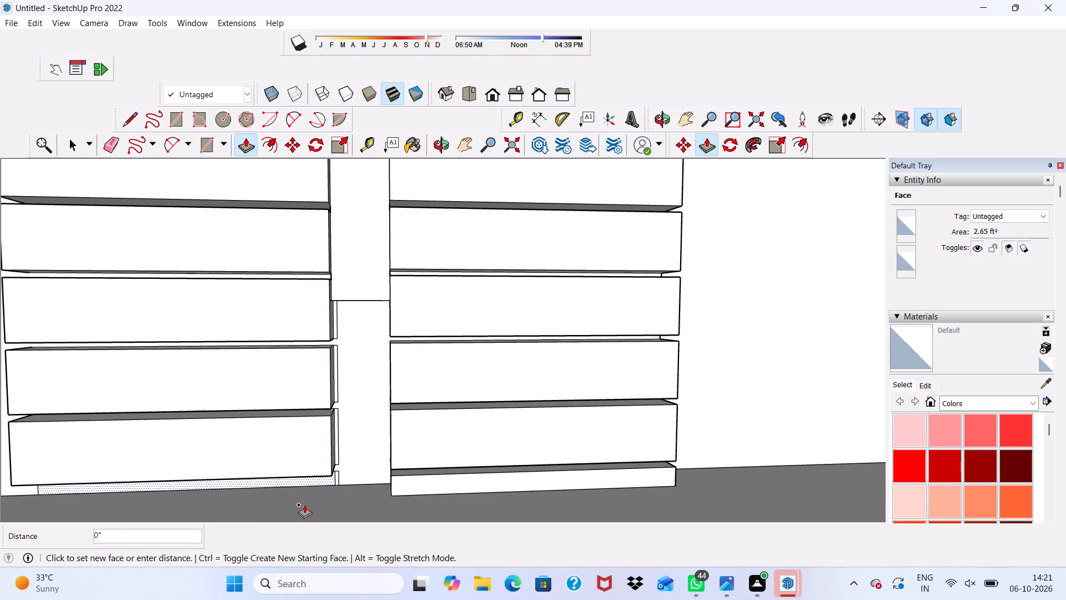
left_click(435, 442)
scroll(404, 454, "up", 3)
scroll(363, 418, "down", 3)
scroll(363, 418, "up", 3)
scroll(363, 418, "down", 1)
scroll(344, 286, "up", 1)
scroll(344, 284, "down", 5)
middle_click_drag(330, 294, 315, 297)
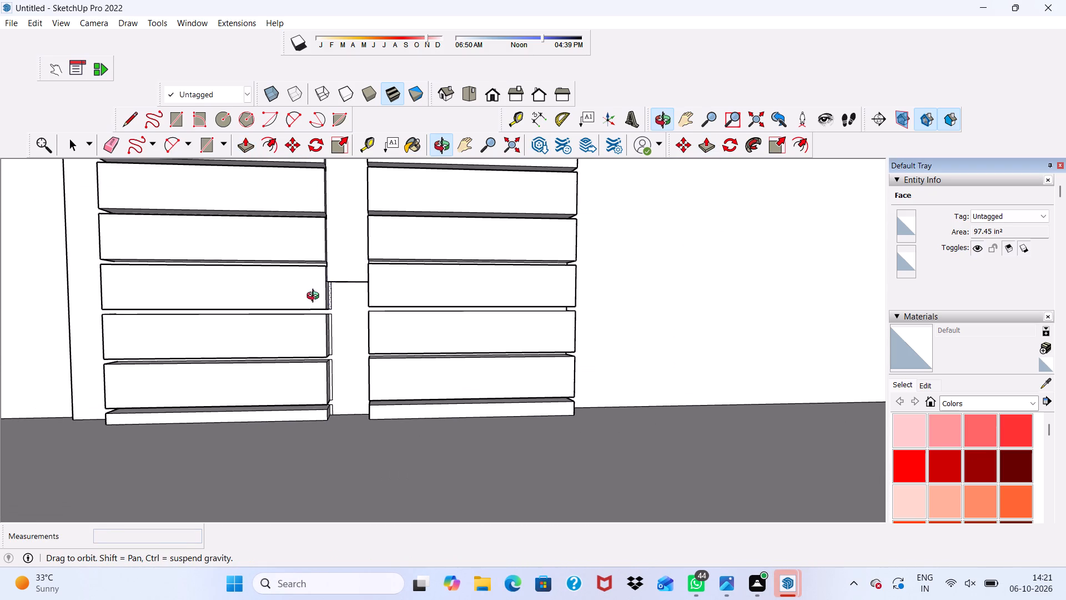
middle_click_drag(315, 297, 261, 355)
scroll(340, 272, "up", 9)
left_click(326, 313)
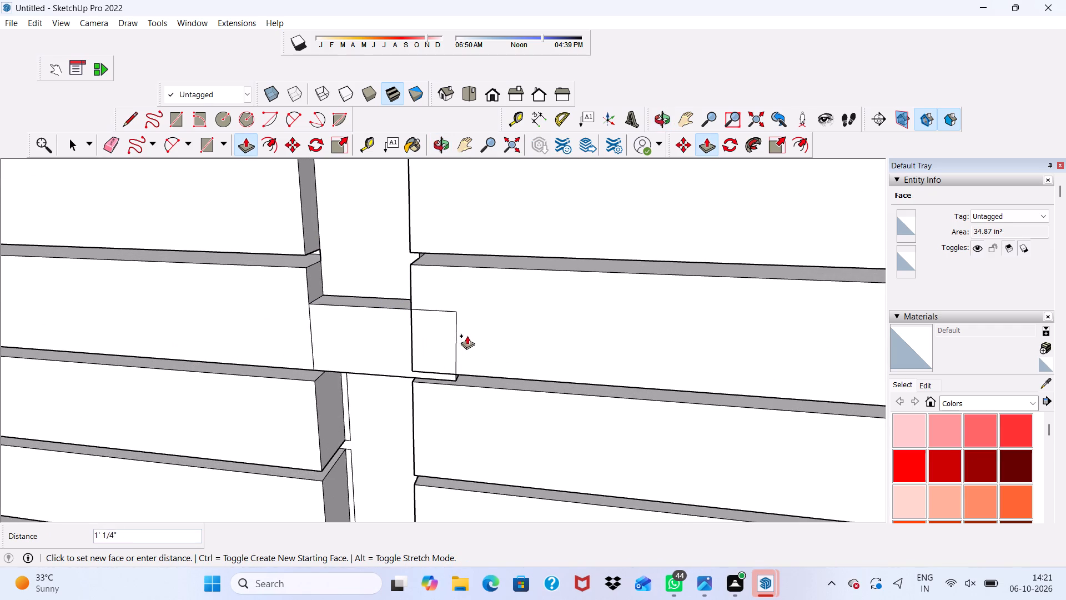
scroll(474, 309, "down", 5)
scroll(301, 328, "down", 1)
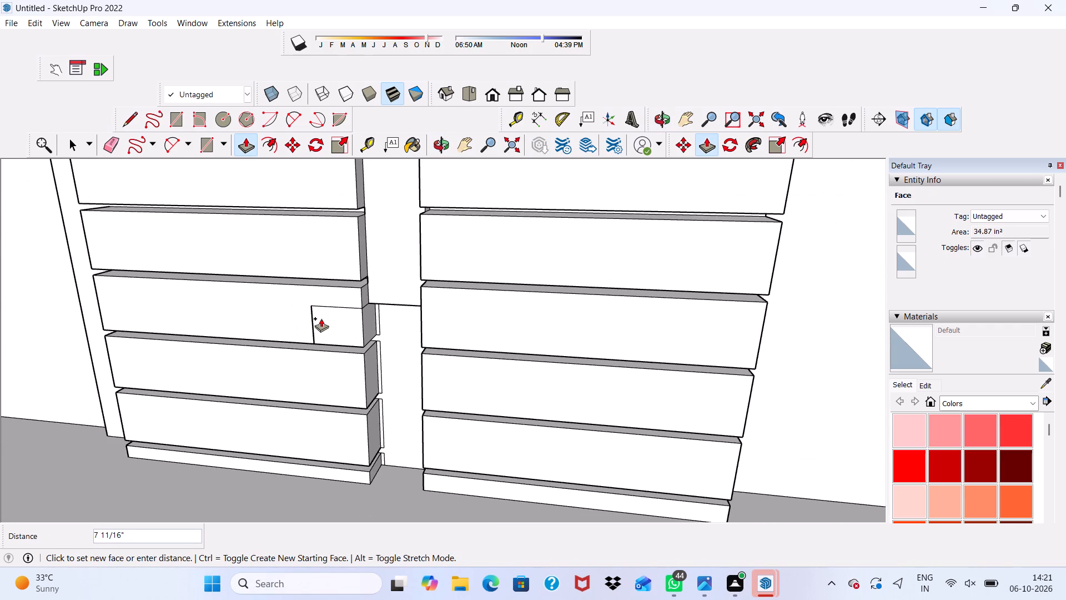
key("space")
Extend the outer end faces of the ninth, eighth and seventh panels, nearer column, about 9 3/16" to the adjoining vertical wall strip.
scroll(323, 316, "down", 10)
middle_click_drag(375, 339, 607, 292)
scroll(225, 365, "up", 3)
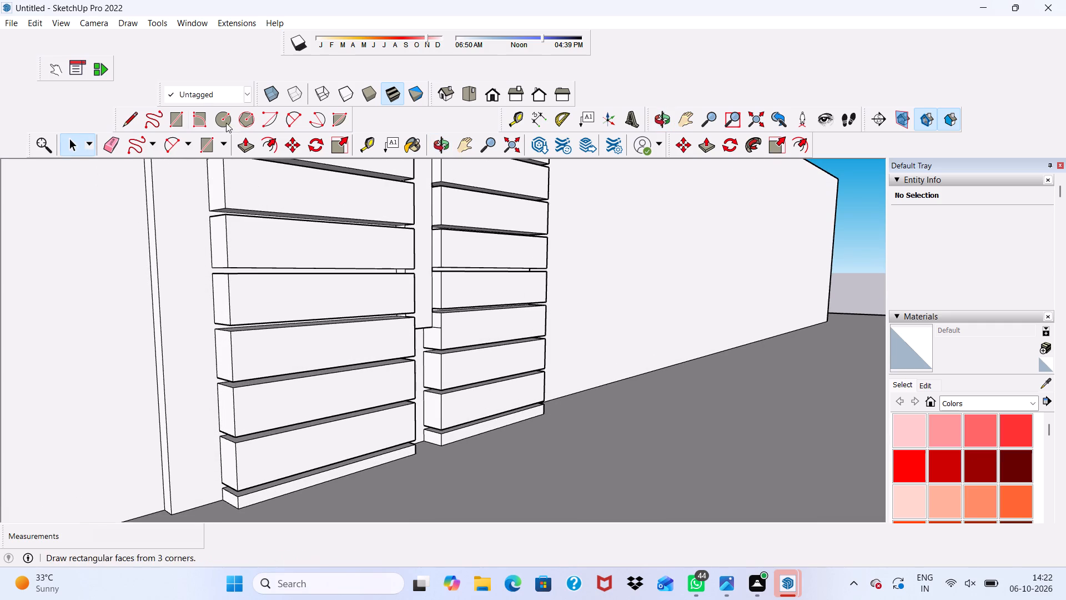
left_click(244, 144)
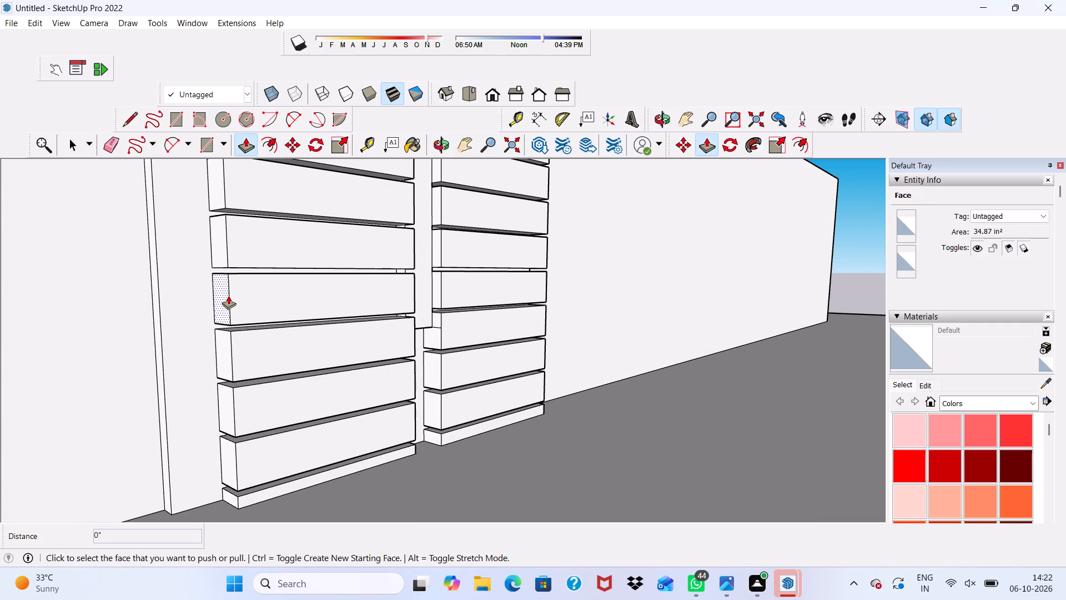
left_click(223, 297)
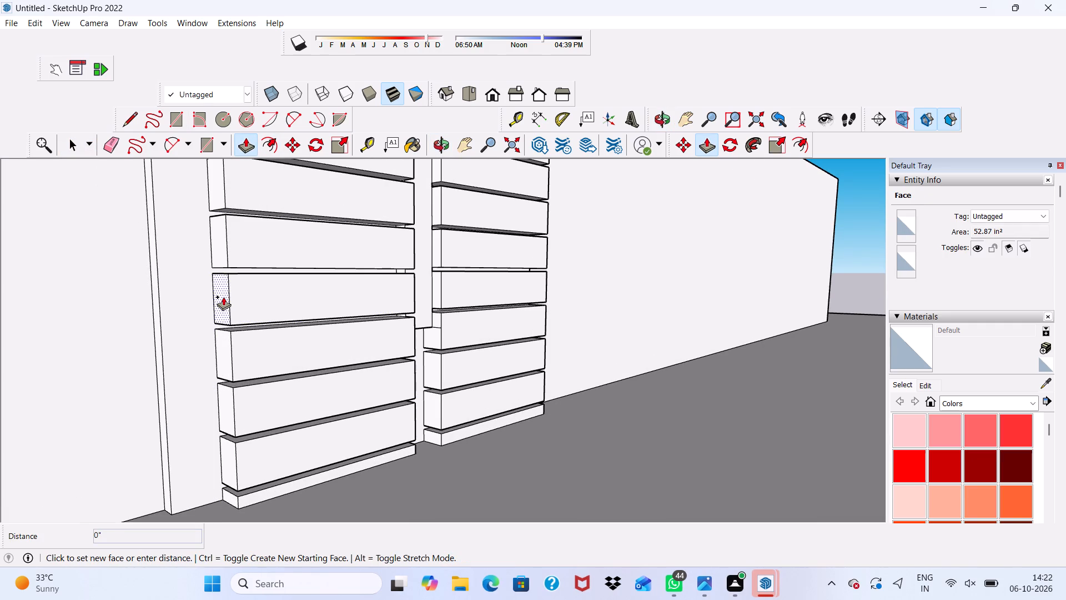
scroll(159, 305, "down", 1)
middle_click_drag(159, 305, 280, 327)
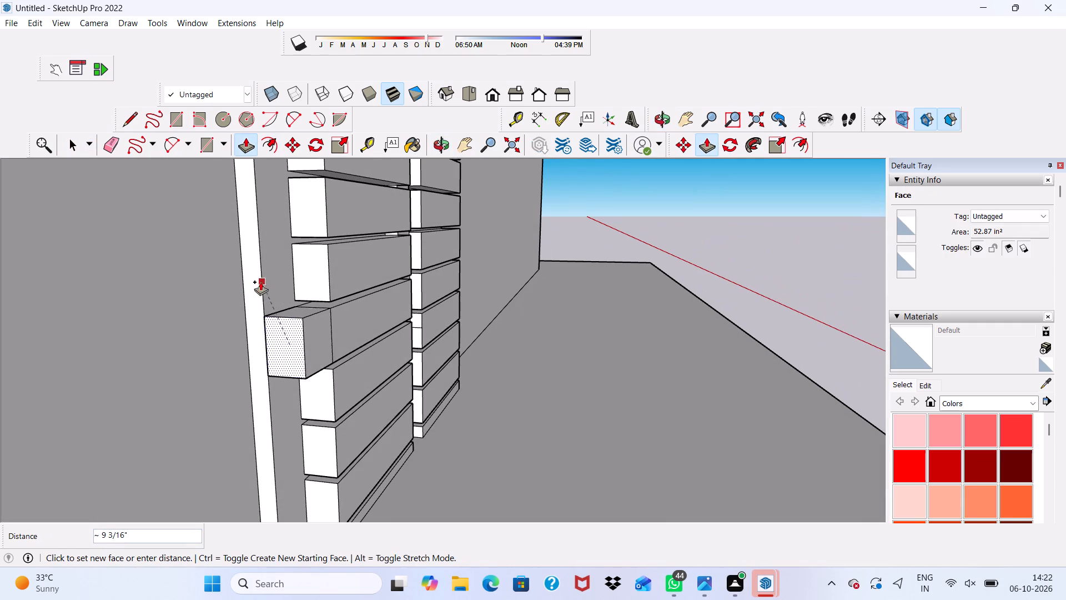
left_click(262, 281)
left_click(312, 255)
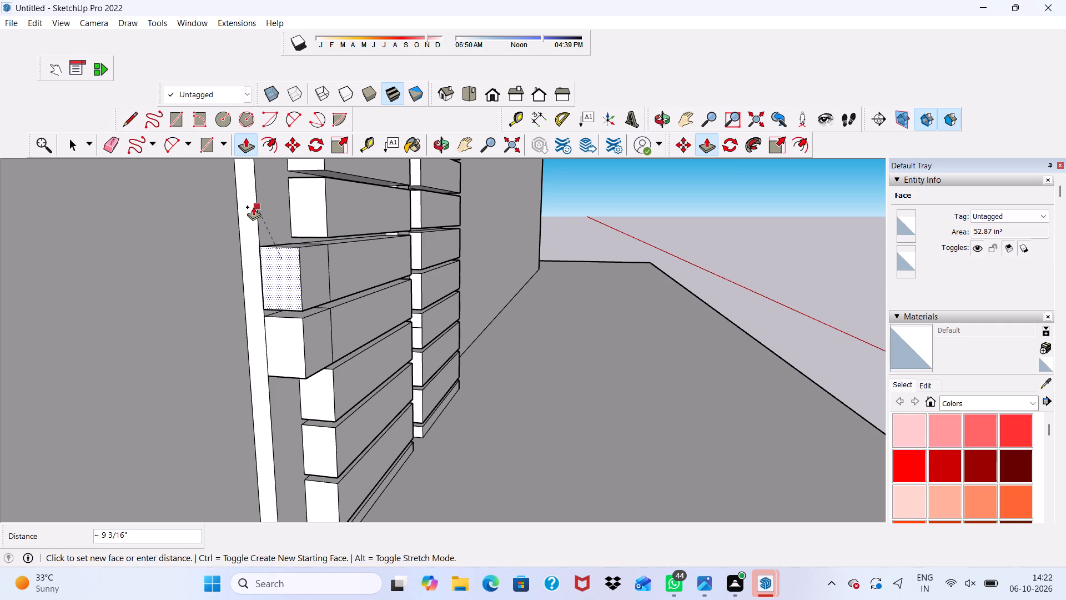
left_click(254, 206)
left_click(306, 184)
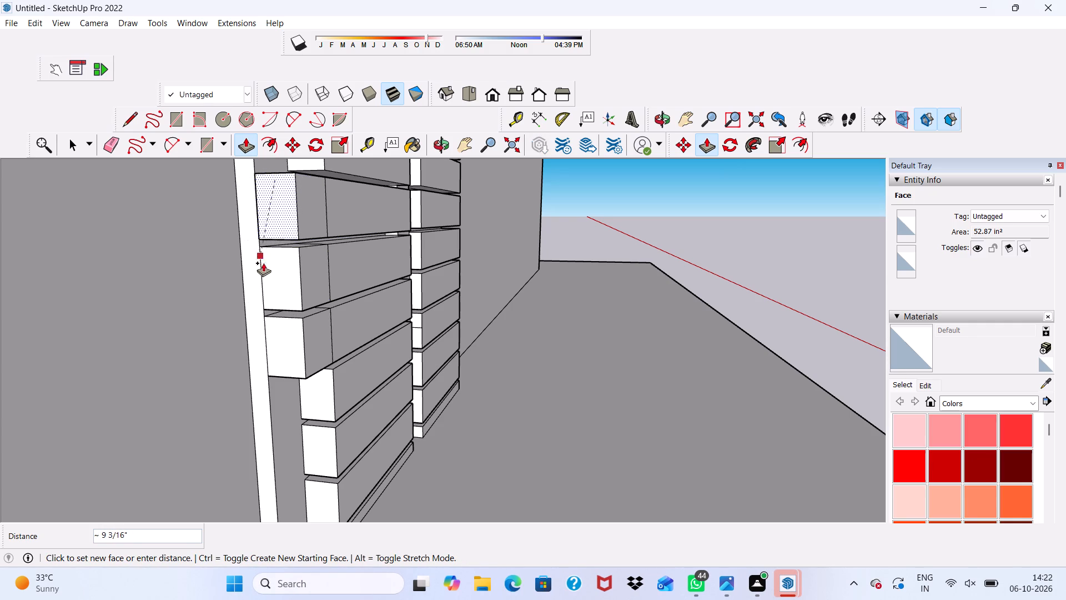
left_click(273, 267)
Extend the outer ends of the top two panels of the same column about 9 3/16", reaching the vertical wall strip.
scroll(265, 271, "down", 3)
scroll(245, 309, "up", 1)
scroll(244, 311, "down", 5)
scroll(247, 346, "up", 1)
scroll(249, 349, "down", 6)
scroll(288, 251, "down", 5)
scroll(276, 196, "up", 5)
scroll(253, 211, "down", 7)
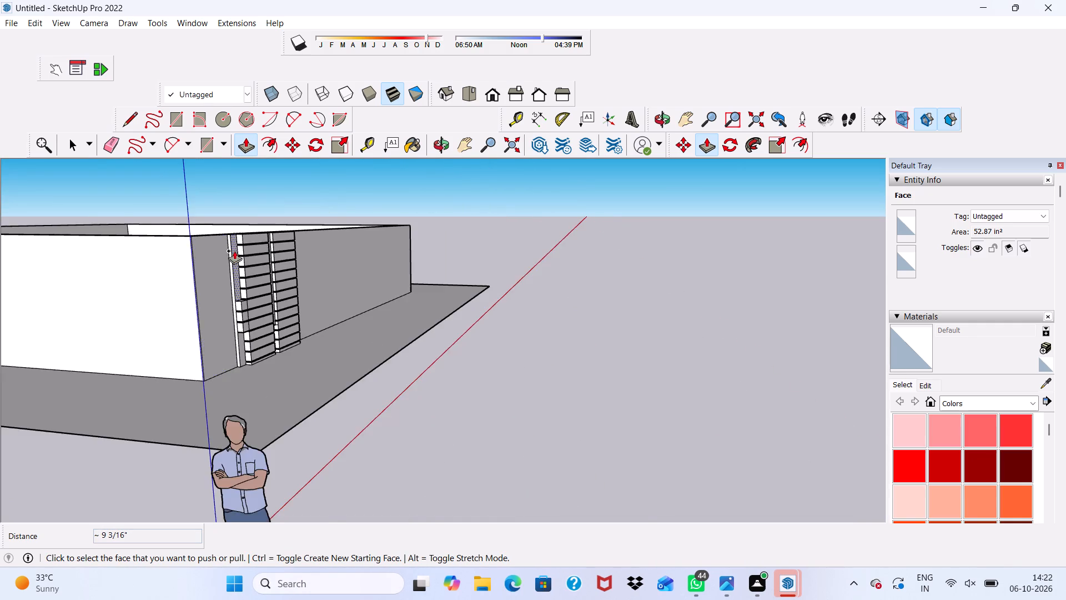
scroll(235, 250, "up", 8)
left_click(243, 224)
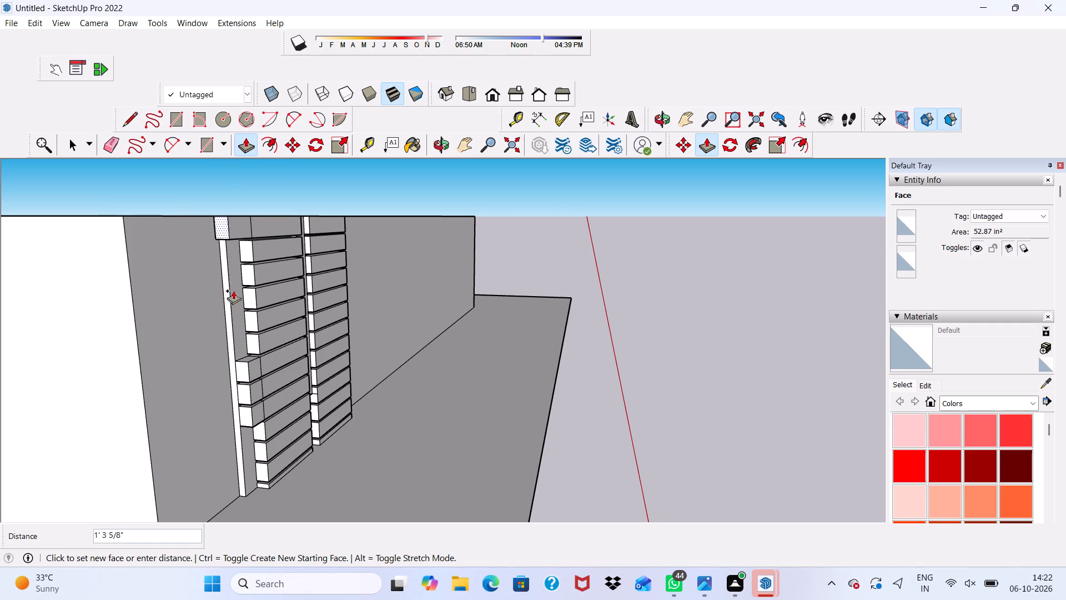
scroll(239, 246, "up", 1)
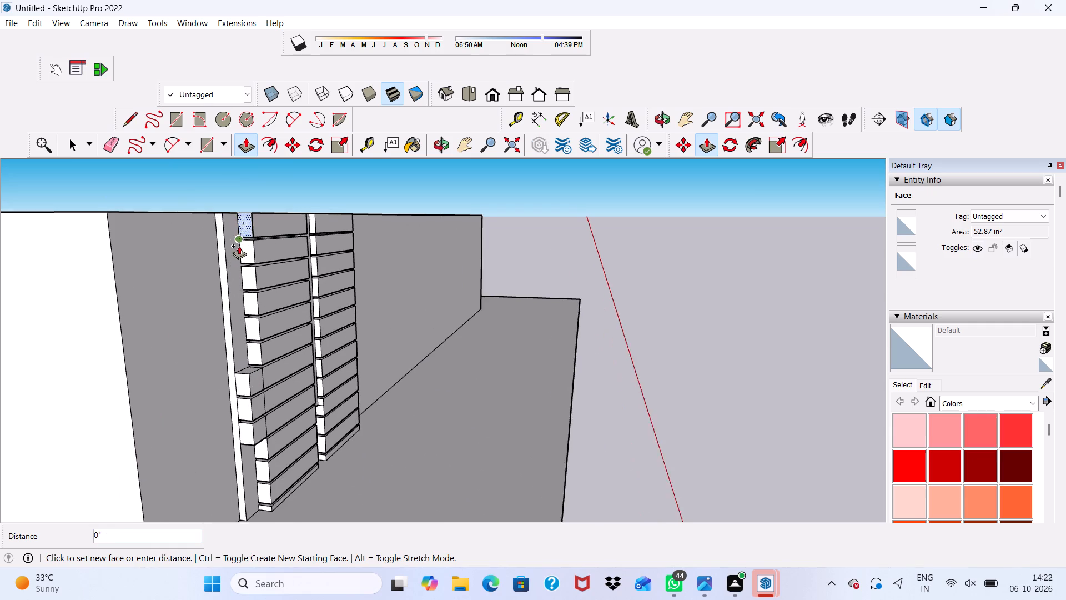
scroll(239, 246, "up", 1)
left_click(215, 241)
scroll(218, 238, "up", 3)
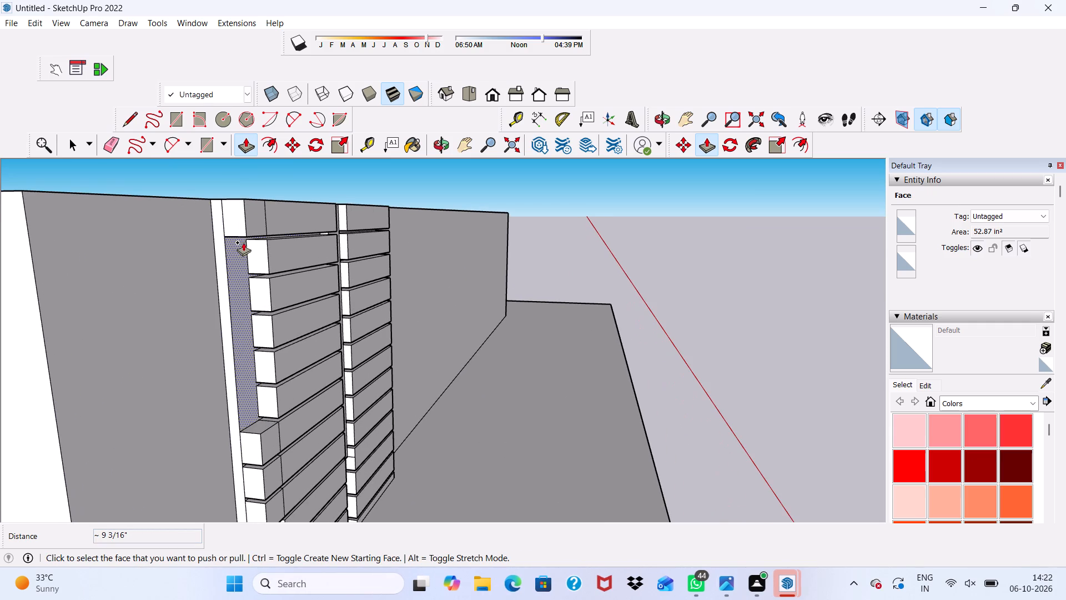
left_click(250, 248)
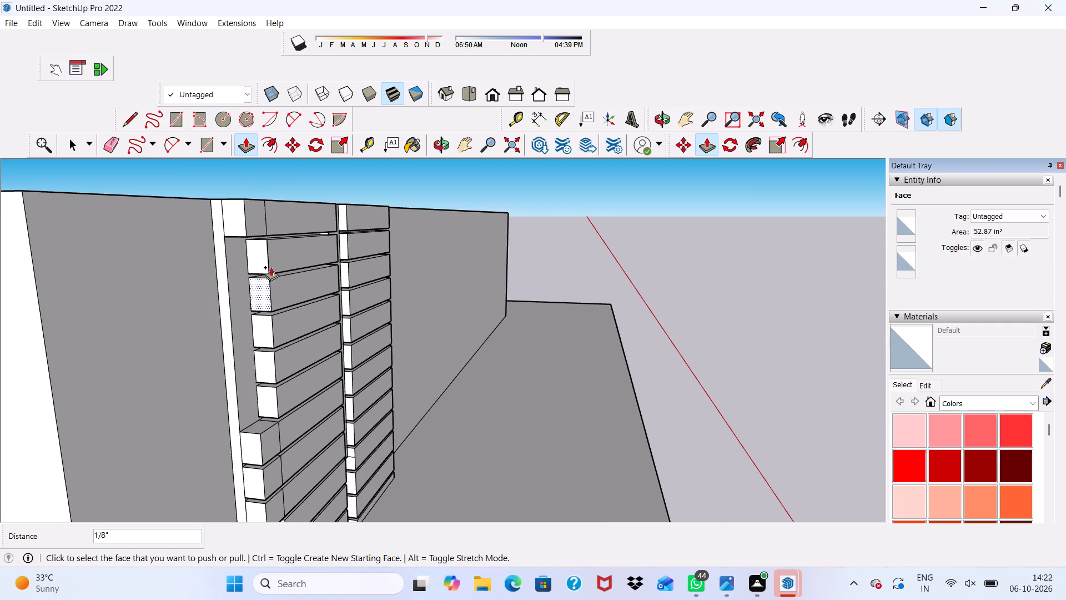
scroll(274, 257, "up", 3)
left_click(259, 256)
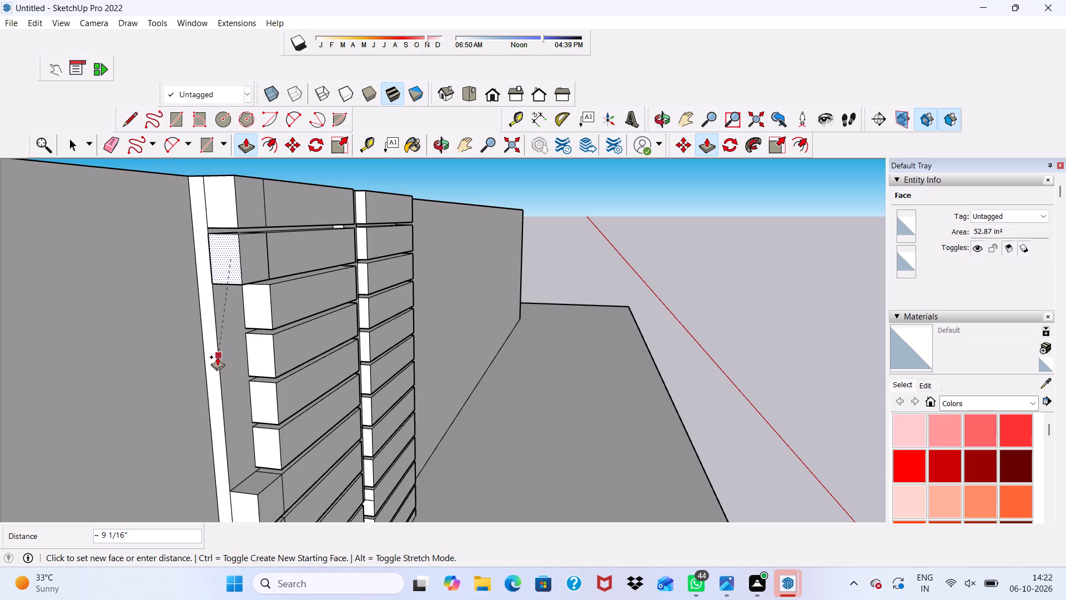
left_click(216, 357)
Extend the outer ends of the third through sixth panels about 9 3/16" to the vertical wall strip, aligned with the neighbouring panels.
scroll(127, 76, "down", 2)
scroll(835, 352, "down", 2)
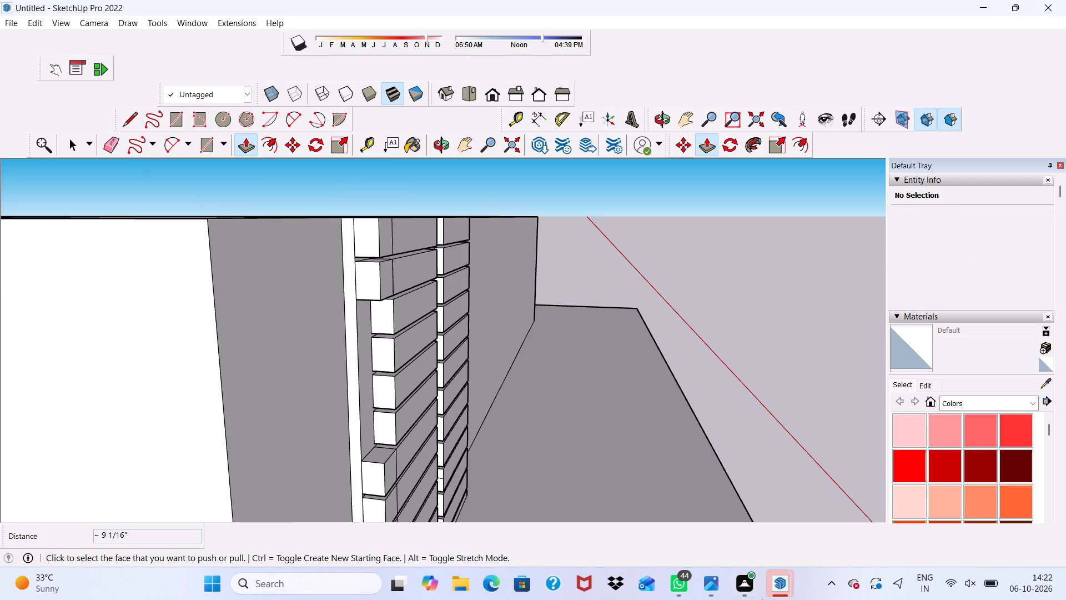
scroll(810, 478, "down", 15)
scroll(580, 576, "up", 4)
scroll(212, 417, "down", 4)
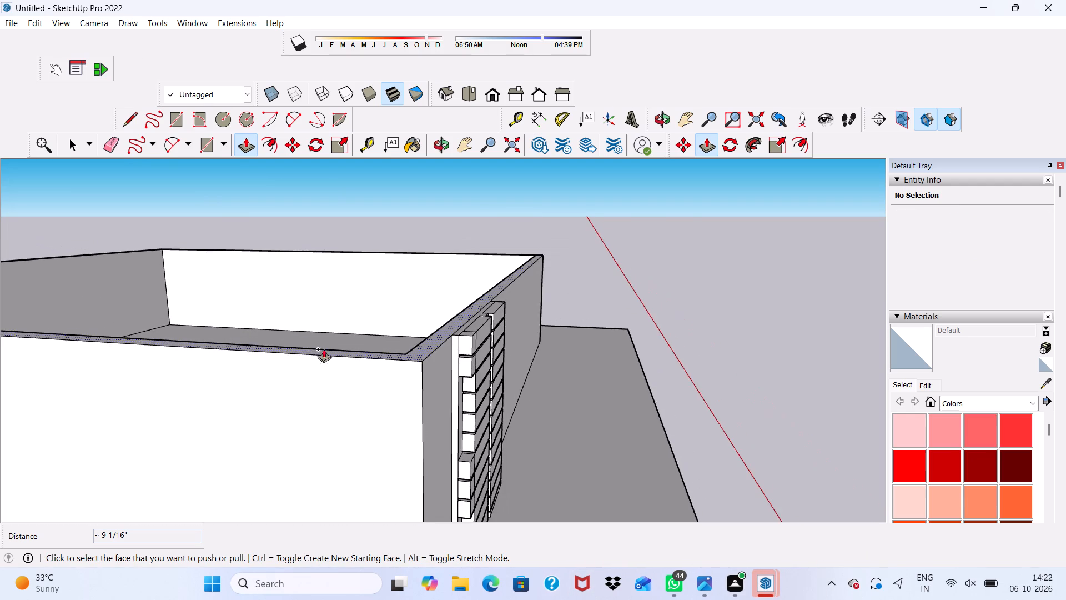
scroll(411, 428, "up", 13)
left_click(476, 374)
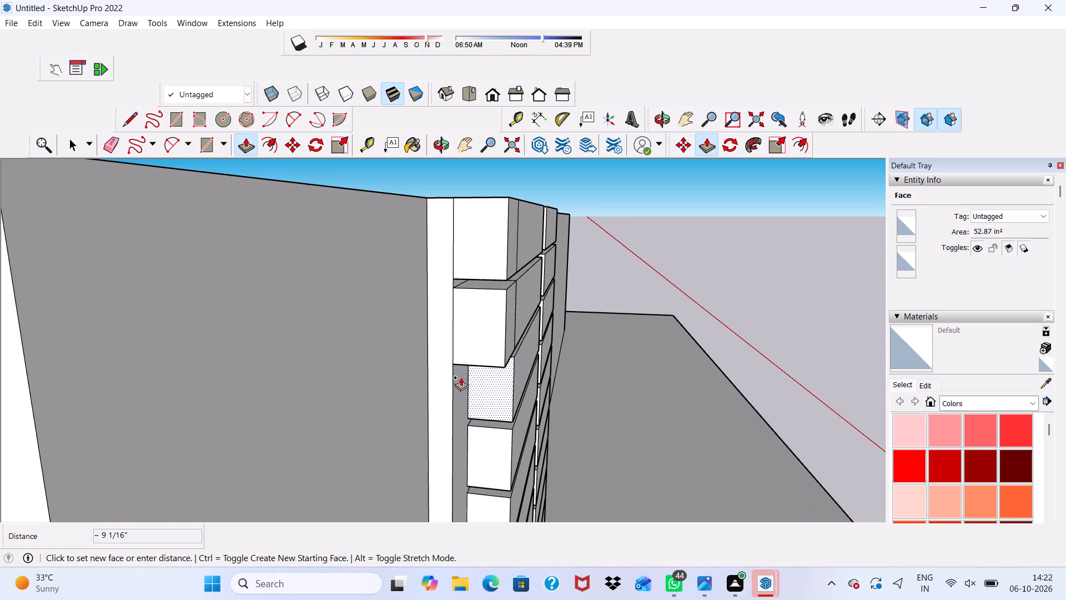
left_click_drag(426, 352, 404, 322)
scroll(305, 244, "down", 10)
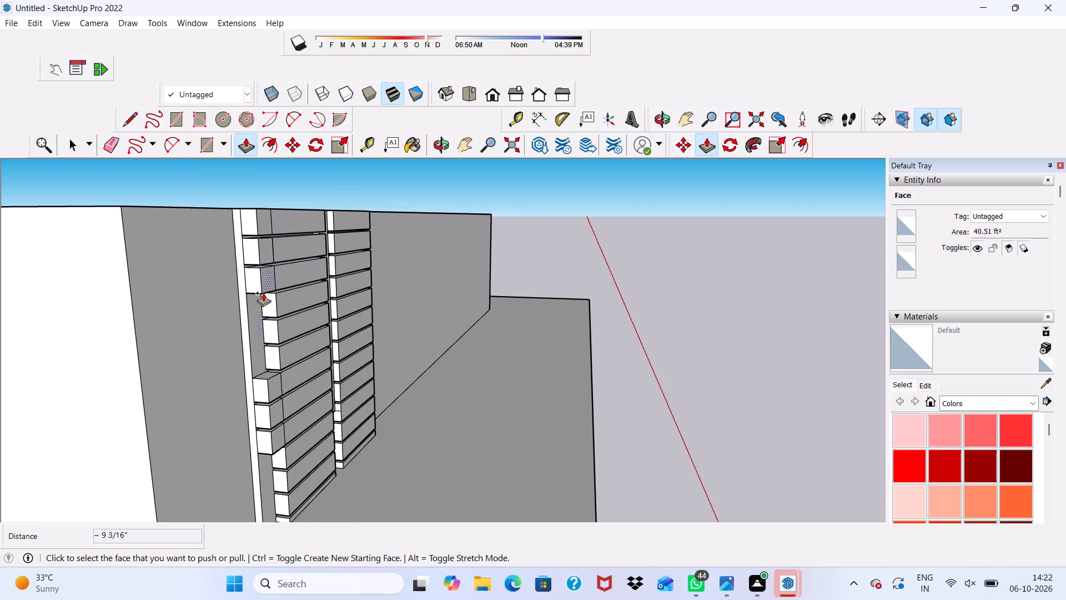
scroll(219, 337, "up", 7)
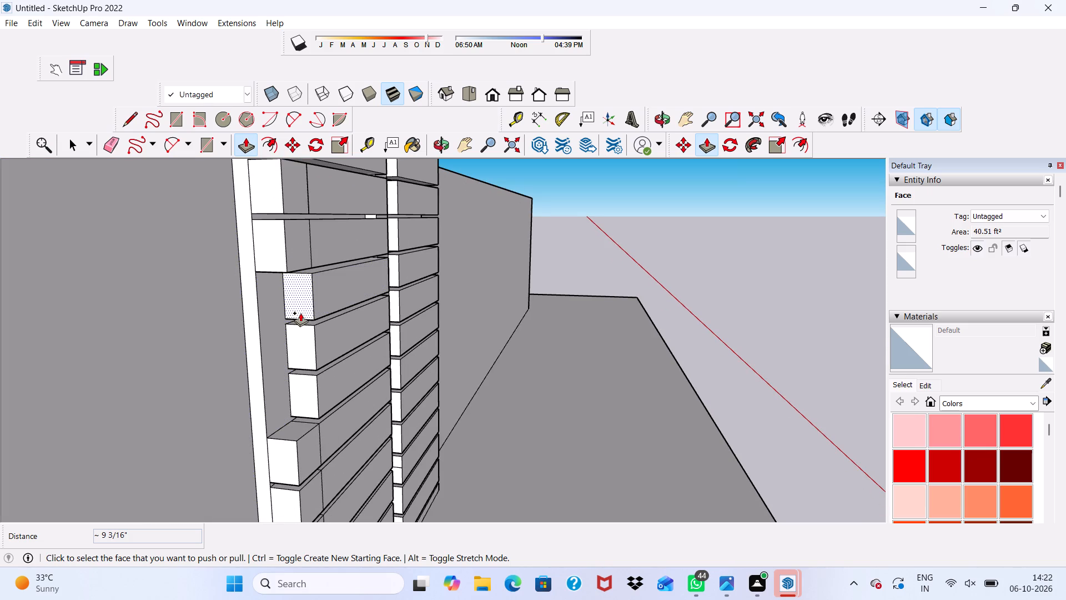
left_click(300, 313)
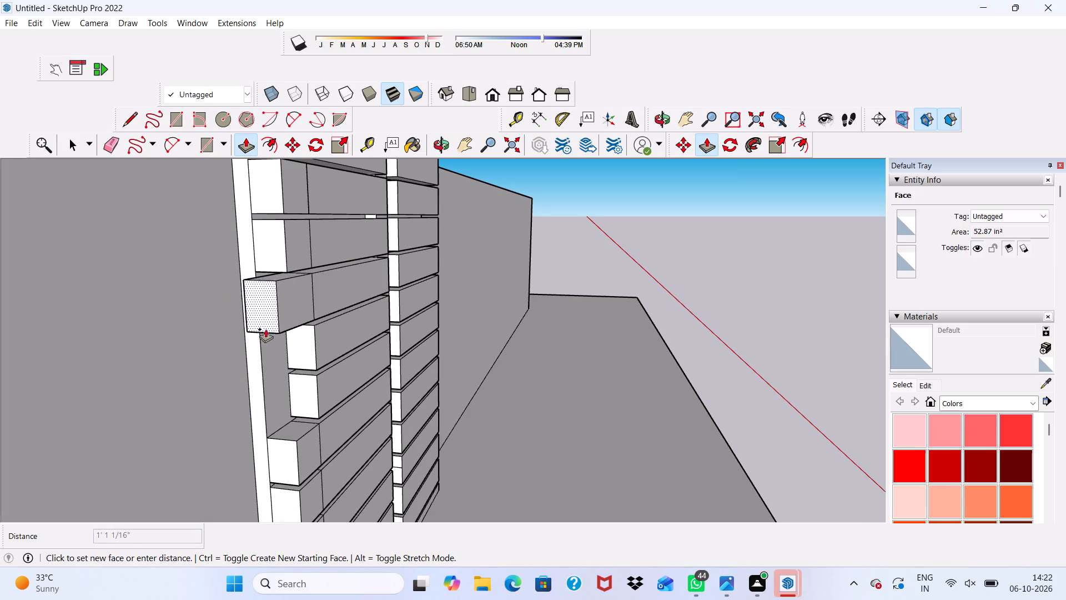
left_click(254, 383)
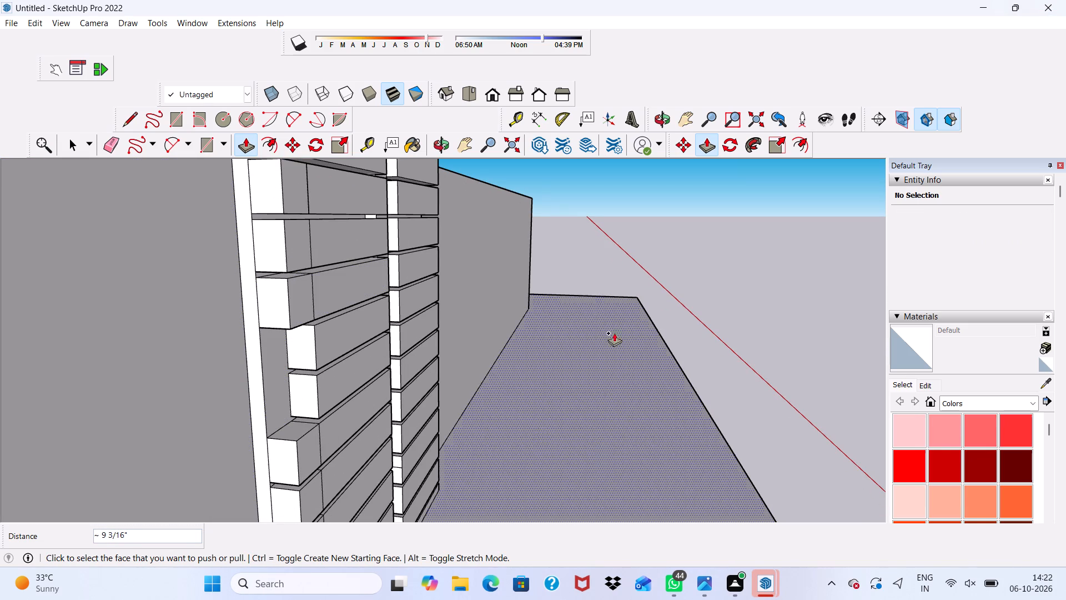
left_click(304, 338)
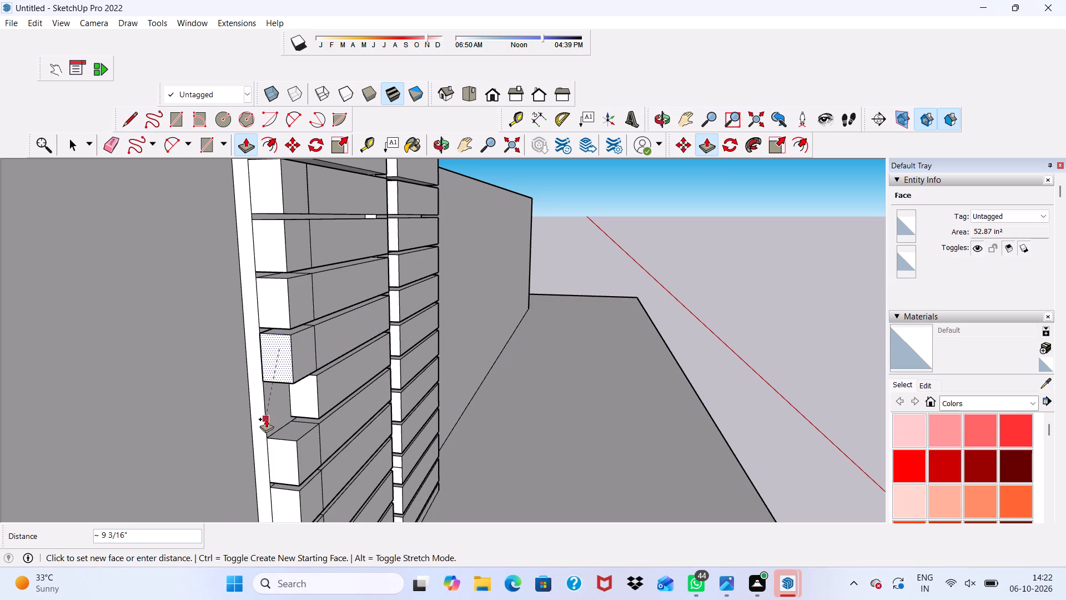
left_click(266, 419)
left_click(308, 377)
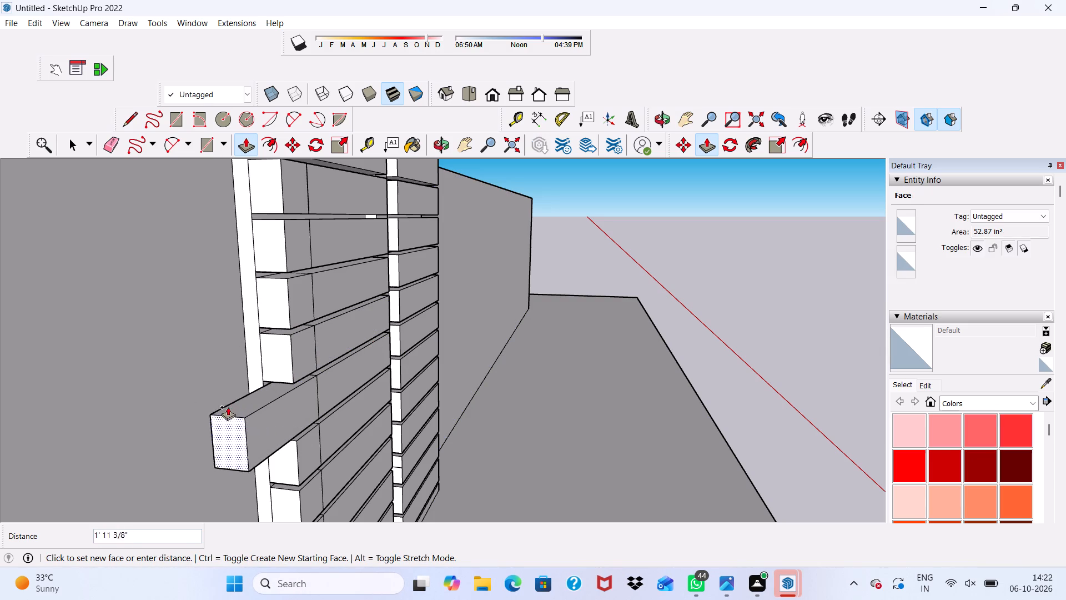
left_click(284, 342)
Extend the outer ends of the tenth and eleventh panels about 9 3/16" to line up with the widened panels above.
scroll(266, 279, "up", 1)
scroll(265, 280, "down", 4)
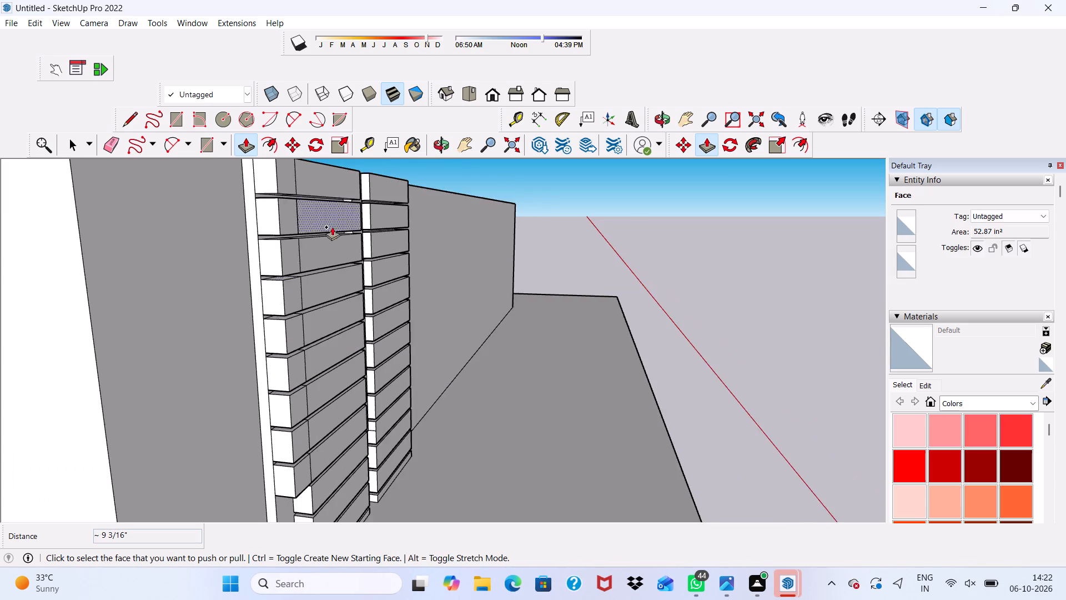
scroll(332, 227, "down", 3)
scroll(317, 292, "up", 1)
scroll(319, 300, "down", 4)
middle_click_drag(247, 346, 79, 289)
scroll(212, 370, "up", 4)
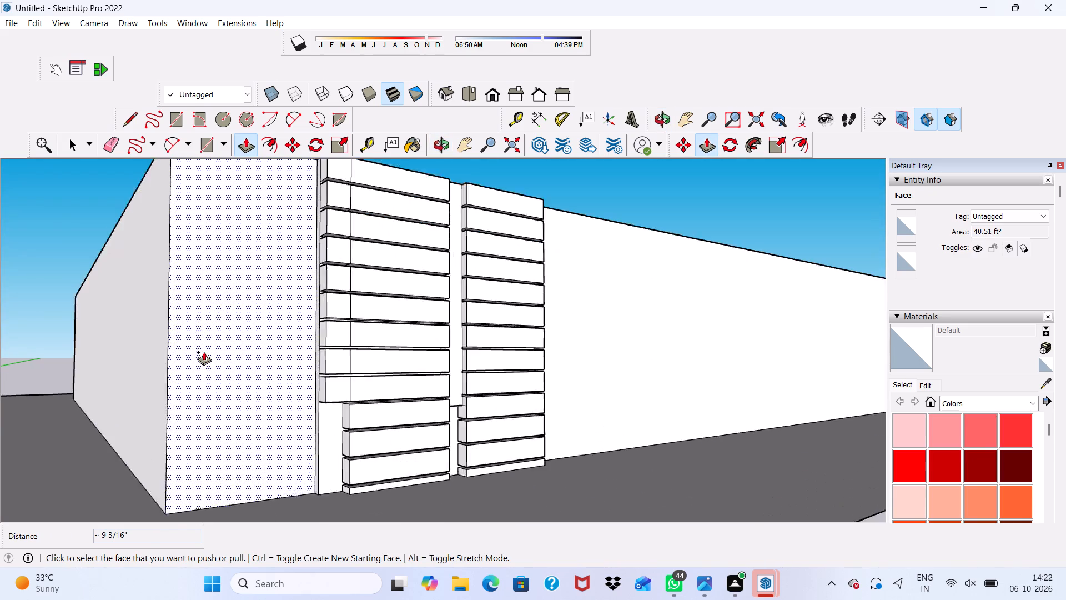
scroll(204, 352, "up", 2)
scroll(223, 292, "down", 4)
scroll(382, 380, "up", 1)
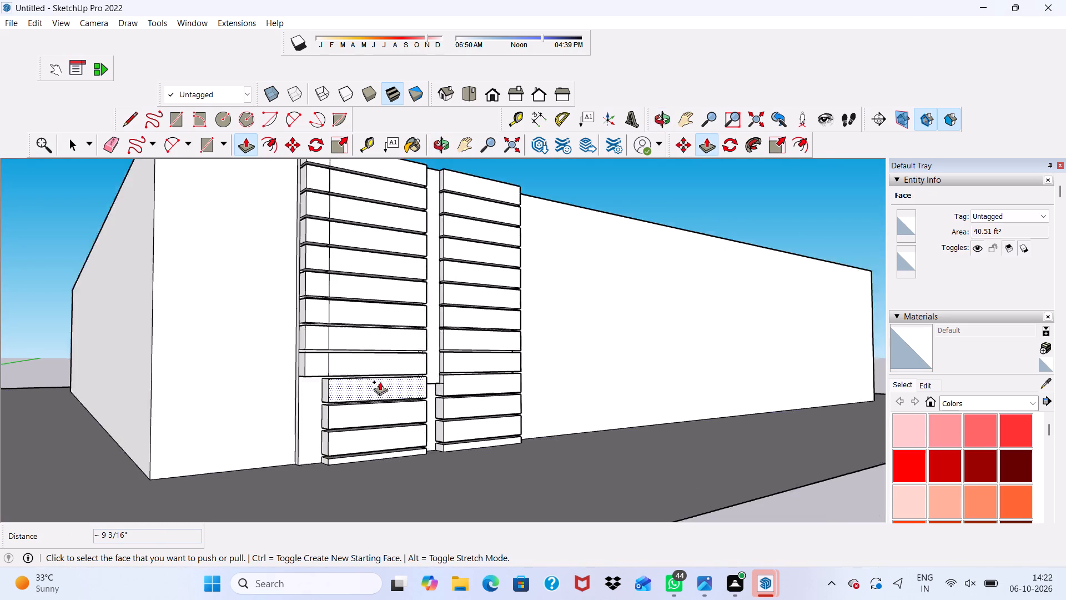
scroll(380, 382, "up", 2)
scroll(331, 399, "up", 8)
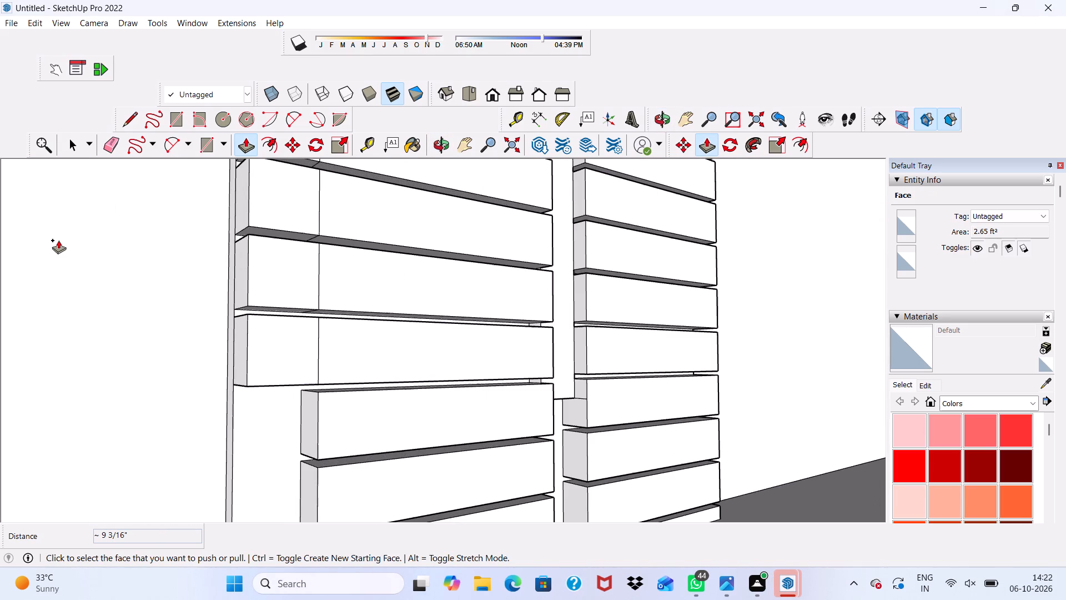
scroll(60, 226, "up", 1)
scroll(212, 520, "up", 1)
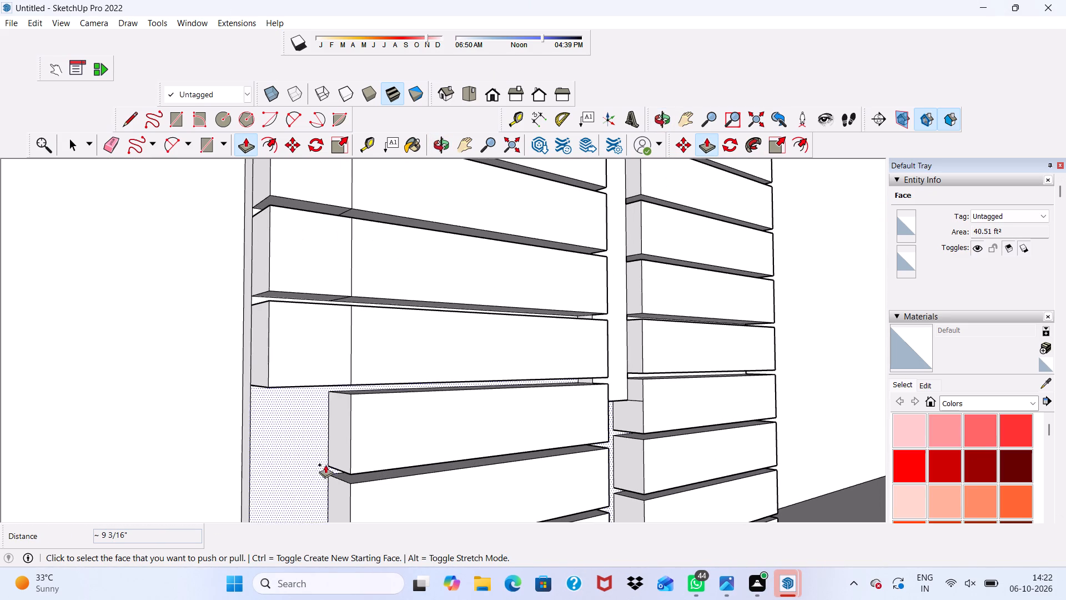
left_click(346, 436)
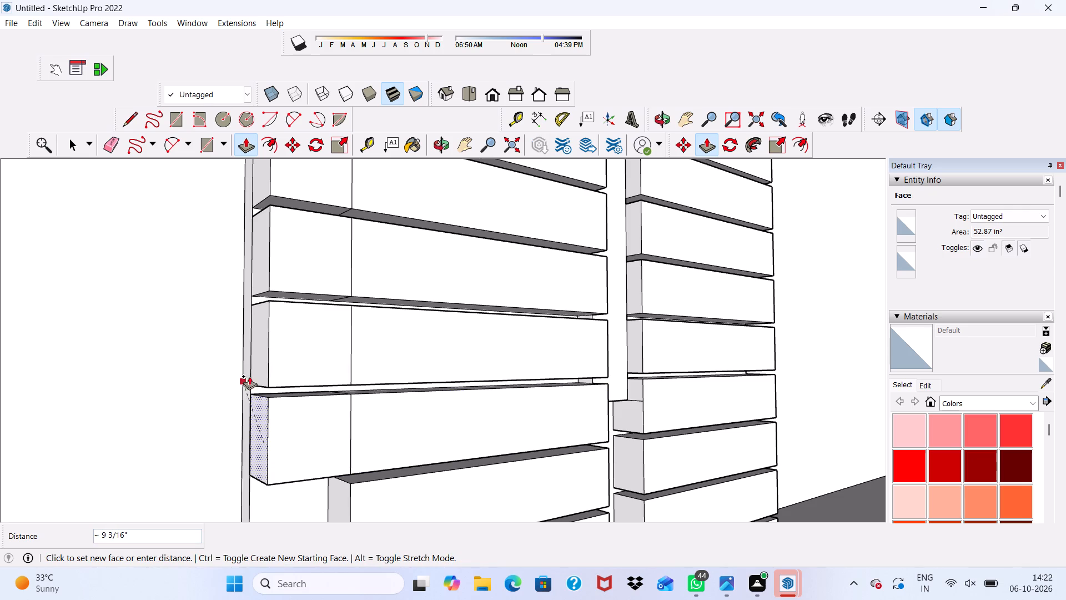
left_click(256, 368)
scroll(258, 379, "down", 7)
scroll(303, 472, "up", 3)
left_click(303, 467)
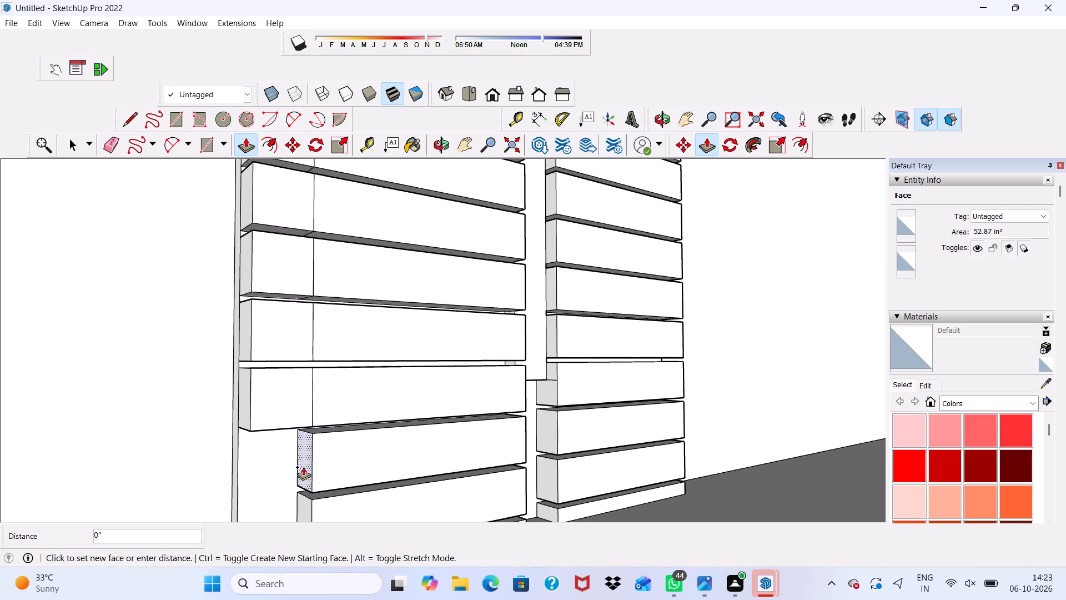
left_click(244, 407)
scroll(253, 387, "down", 2)
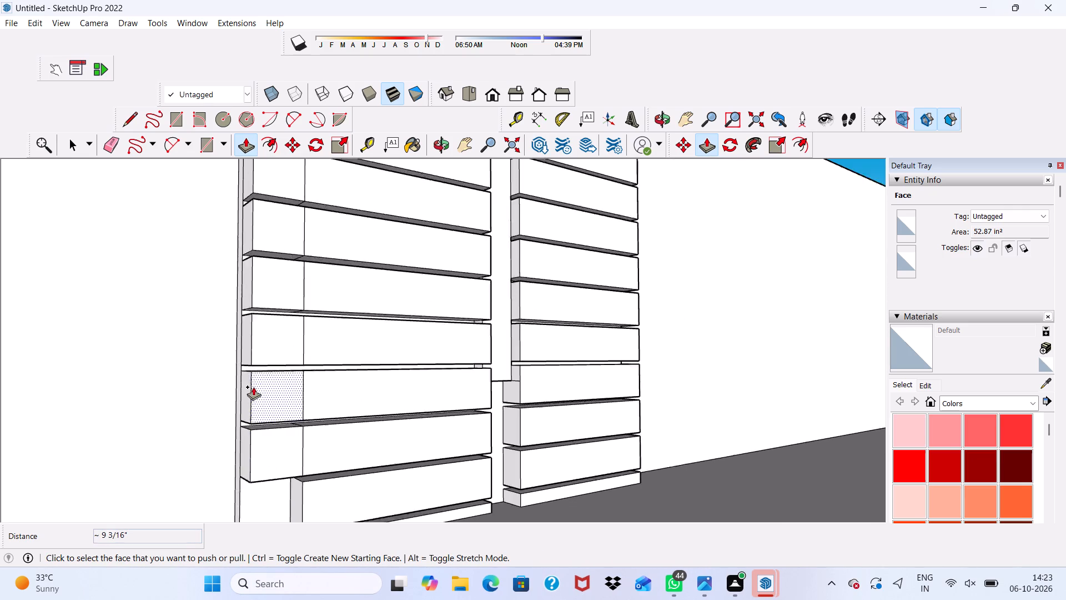
Extend the outer ends of the twelfth panel and the thin bottom panel about 9 3/16" to the vertical wall strip.
scroll(253, 387, "down", 6)
scroll(265, 479, "up", 7)
left_click(287, 432)
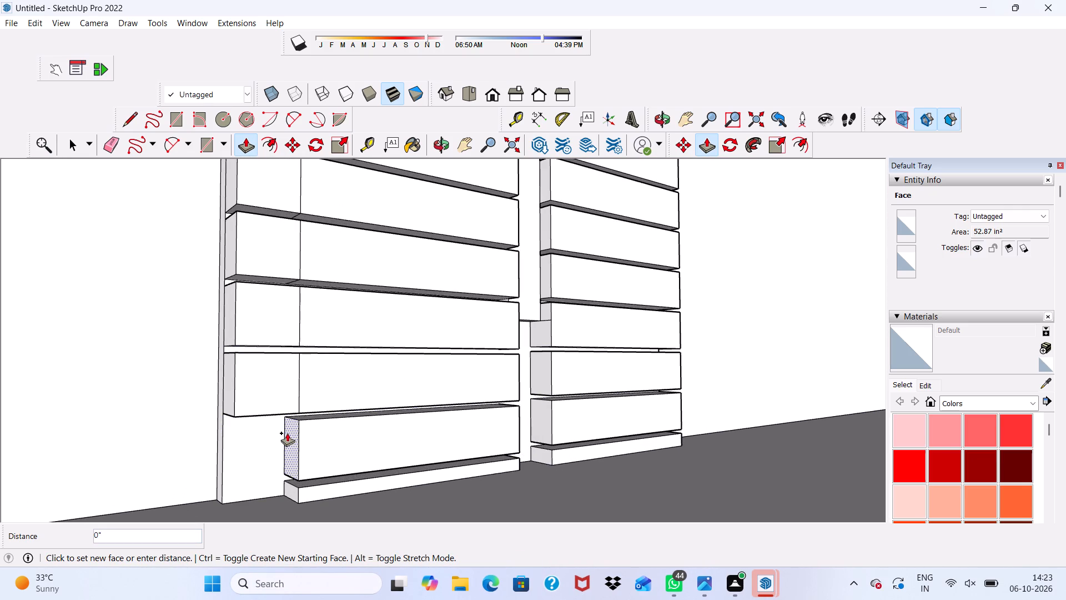
left_click(232, 396)
scroll(299, 500, "up", 5)
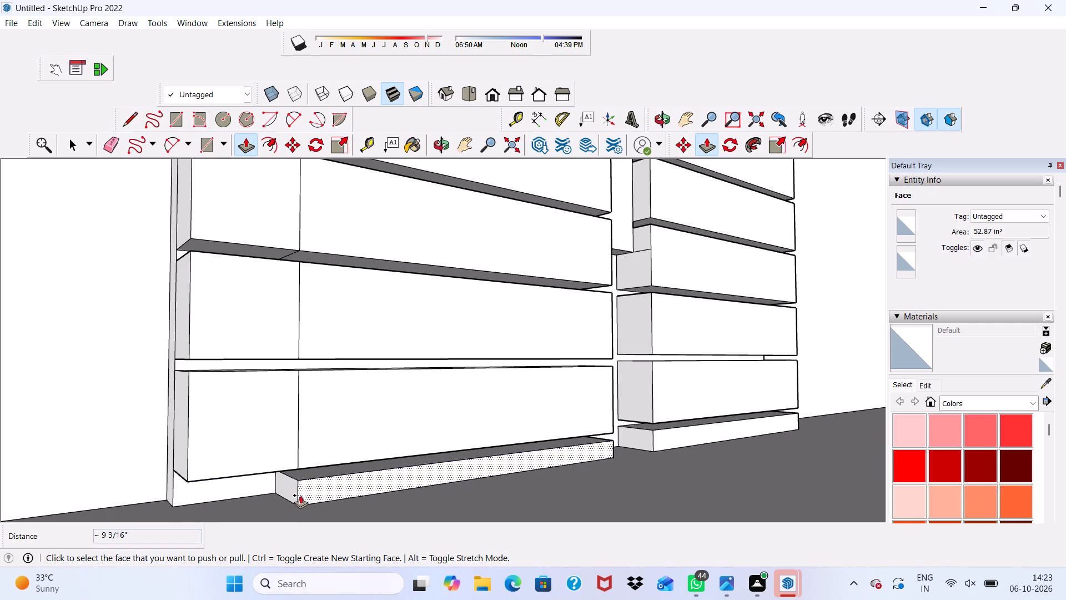
left_click(292, 487)
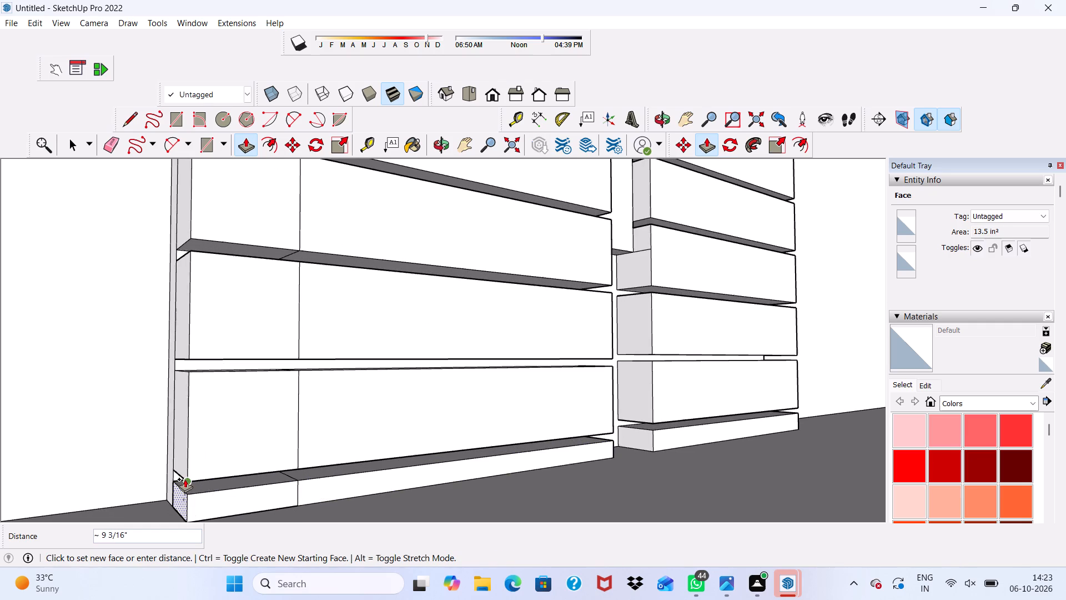
left_click(185, 477)
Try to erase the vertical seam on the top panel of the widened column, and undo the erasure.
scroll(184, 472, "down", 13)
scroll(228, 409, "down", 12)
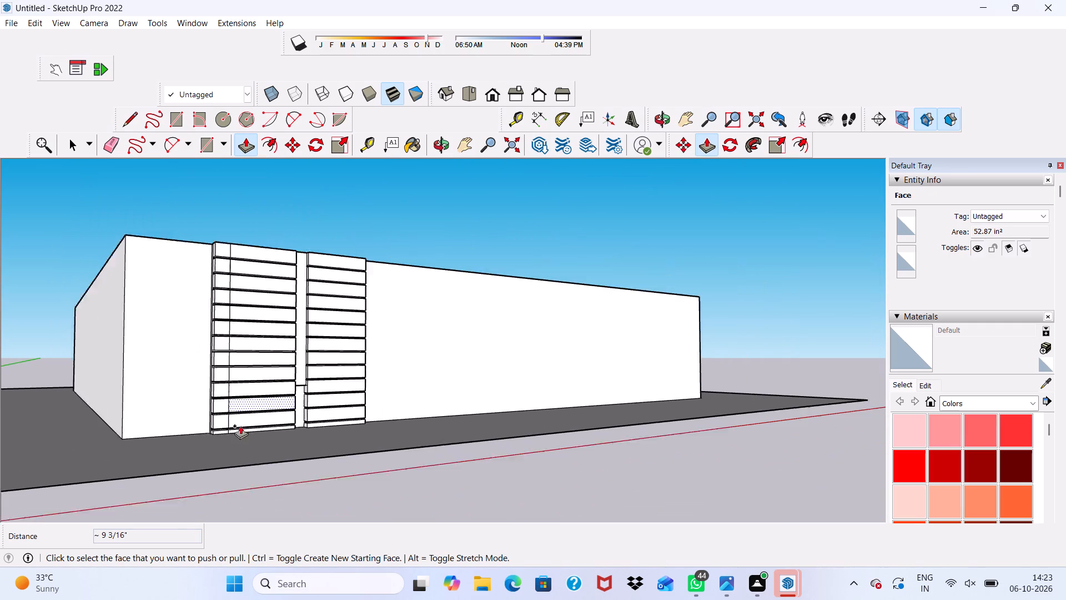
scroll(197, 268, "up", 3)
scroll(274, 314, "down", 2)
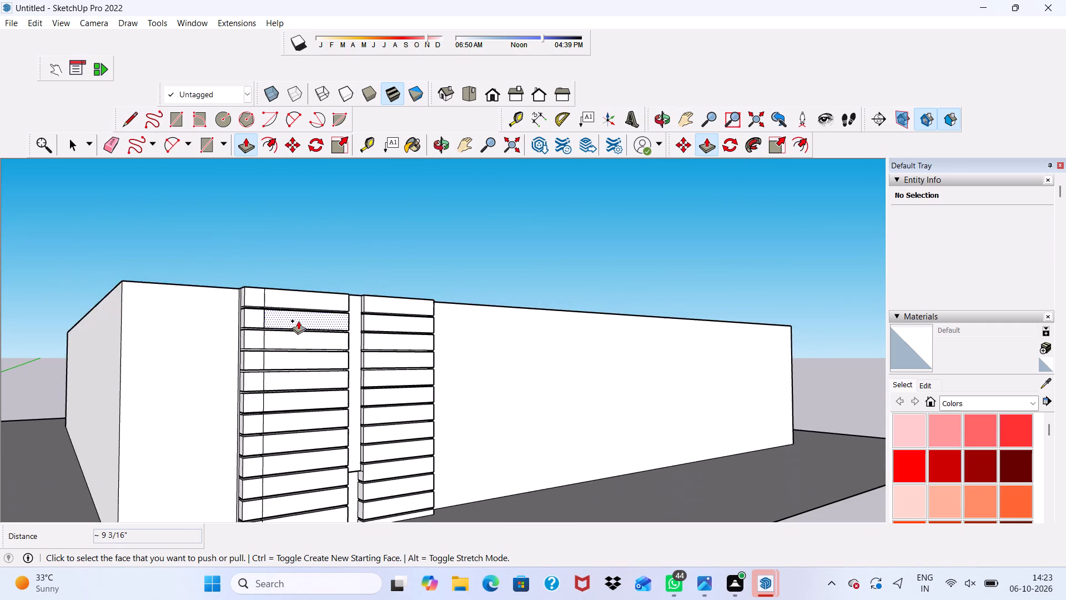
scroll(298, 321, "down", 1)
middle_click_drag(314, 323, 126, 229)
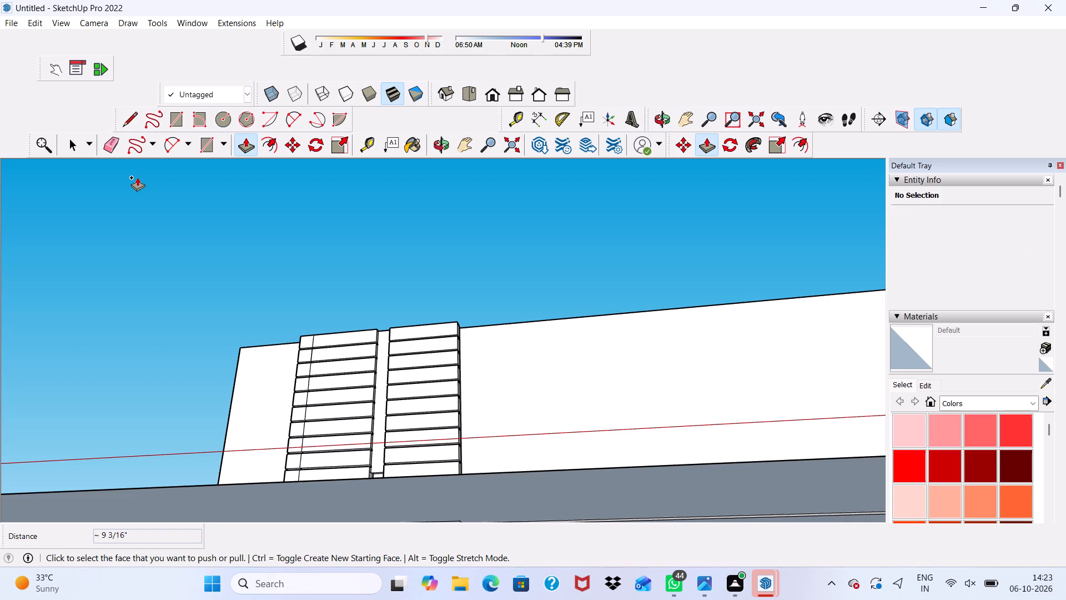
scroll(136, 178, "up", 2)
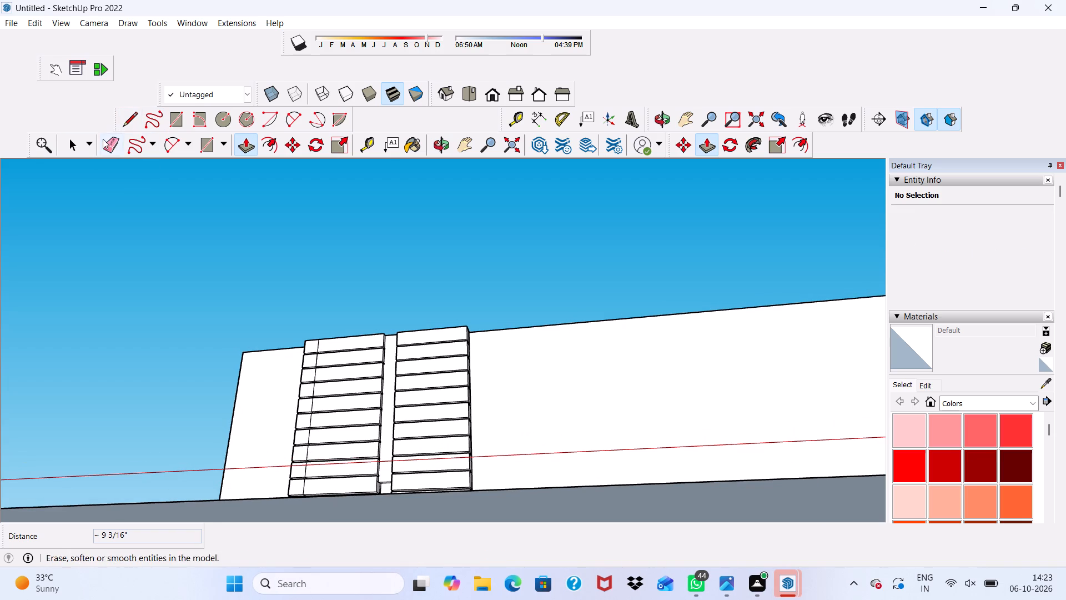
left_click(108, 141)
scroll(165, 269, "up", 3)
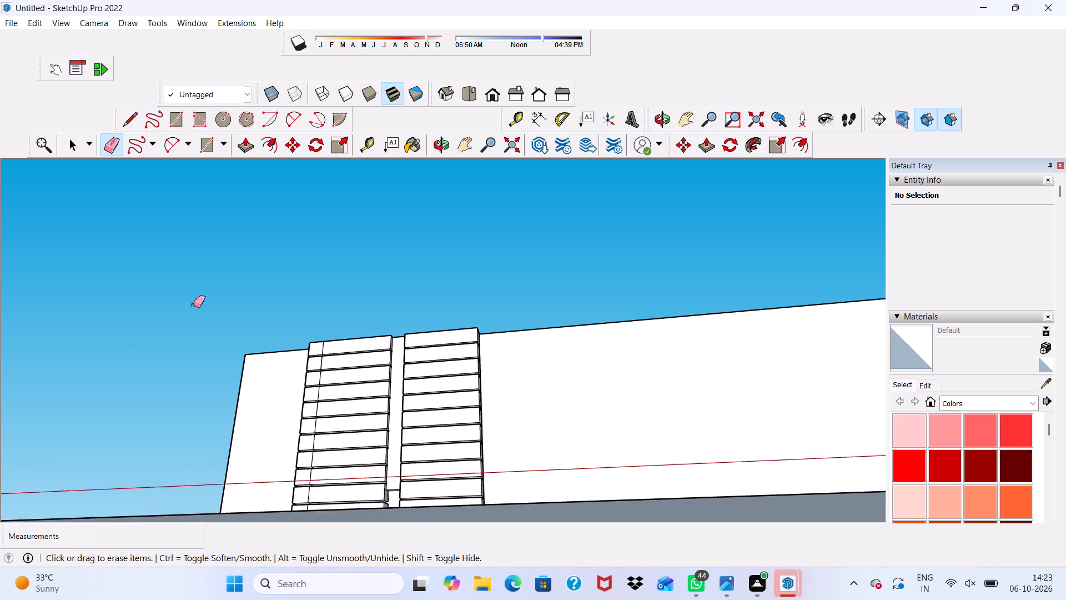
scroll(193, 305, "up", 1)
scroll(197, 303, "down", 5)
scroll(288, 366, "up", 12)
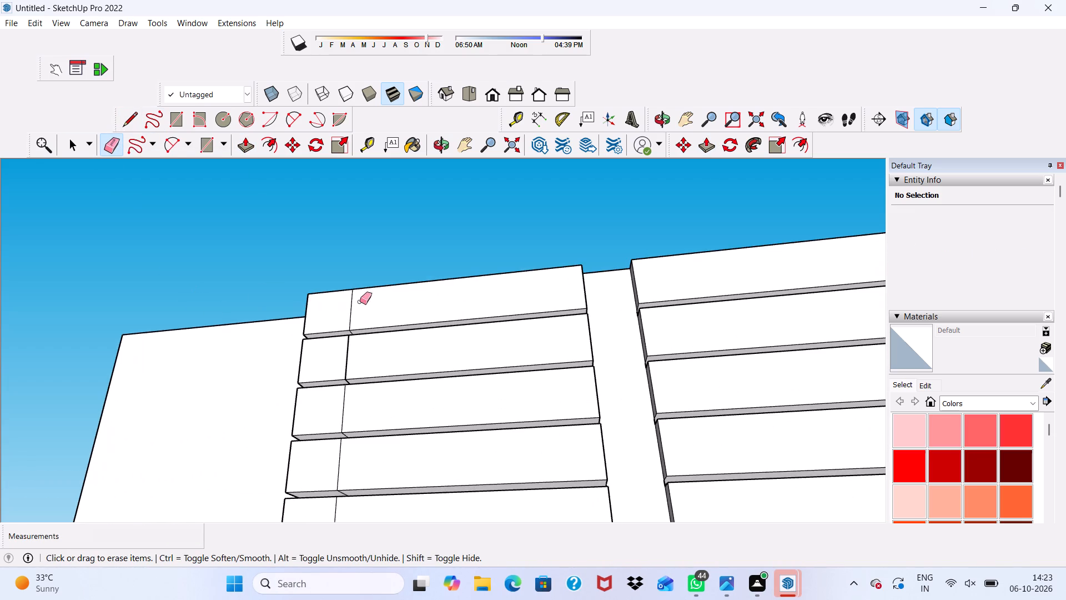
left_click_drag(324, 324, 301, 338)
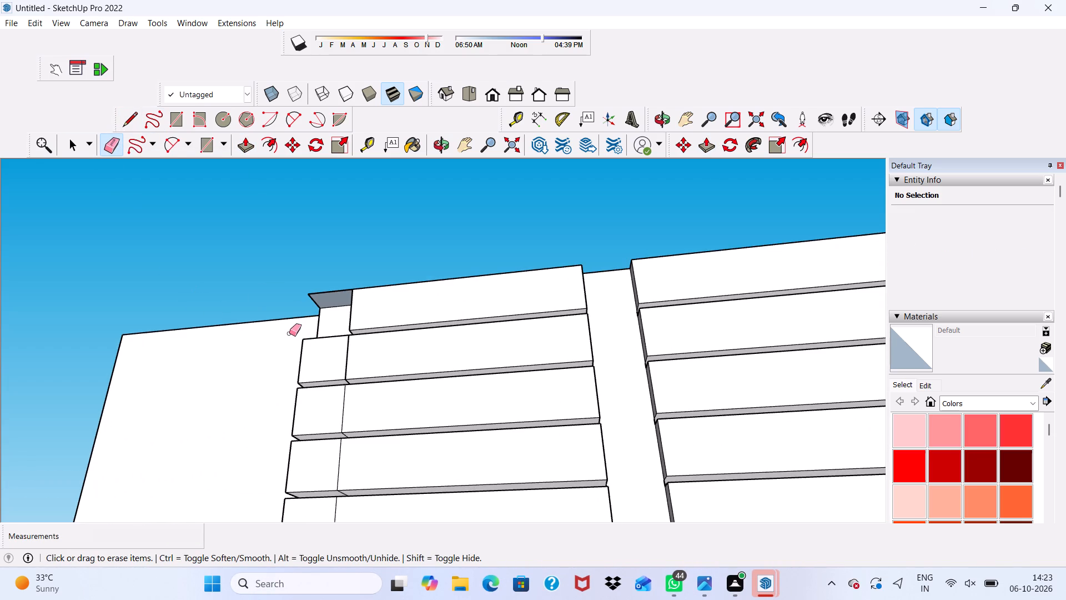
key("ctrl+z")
Erase the vertical seam lines on the front faces of the top four panels in the widened column.
scroll(252, 358, "down", 2)
scroll(182, 330, "down", 2)
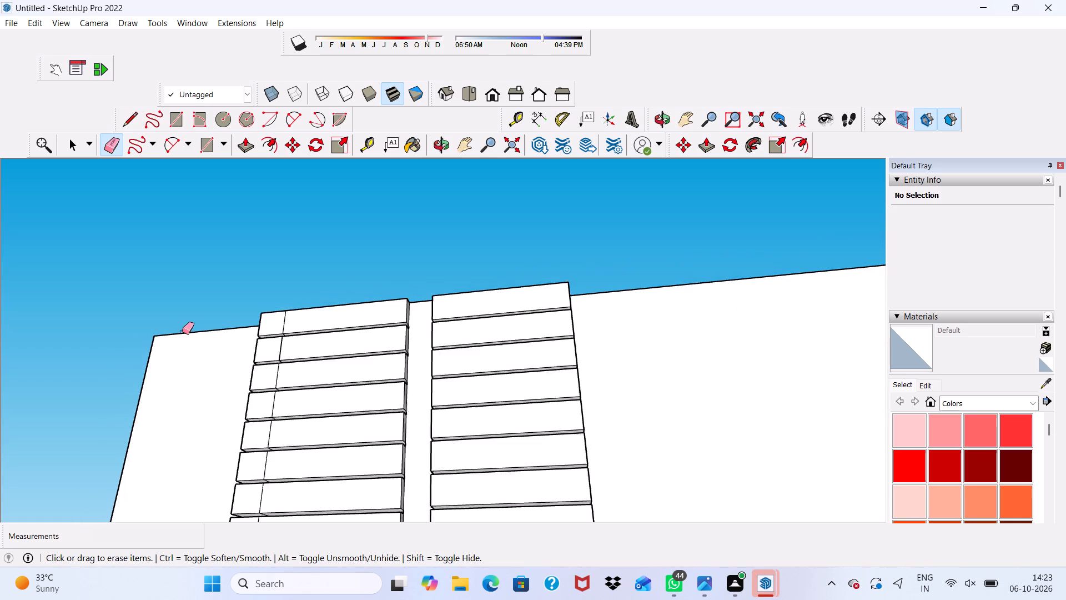
scroll(182, 332, "down", 2)
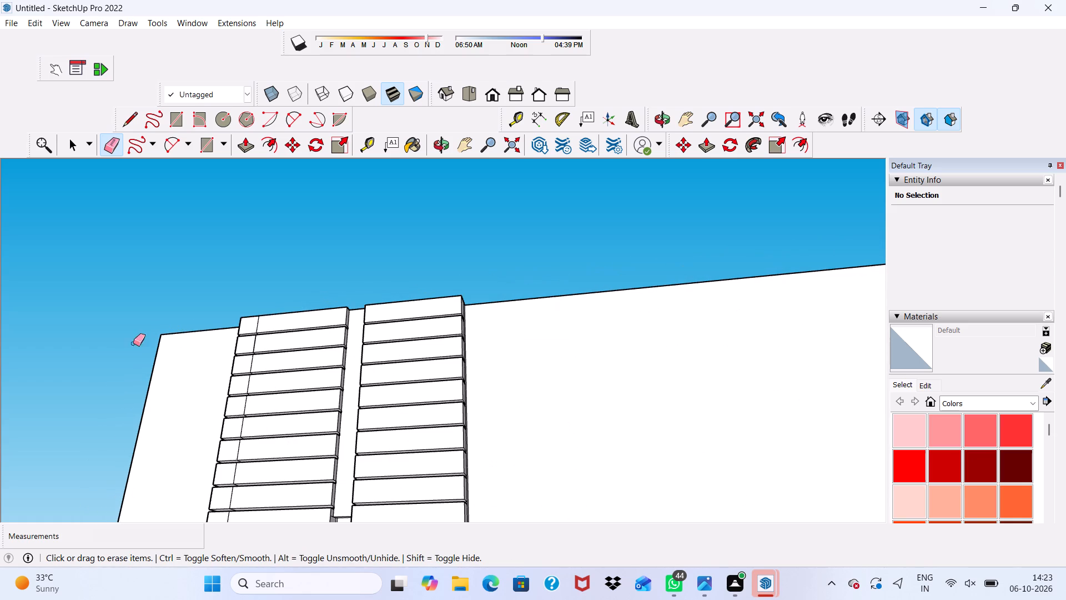
scroll(118, 364, "down", 3)
scroll(68, 352, "down", 6)
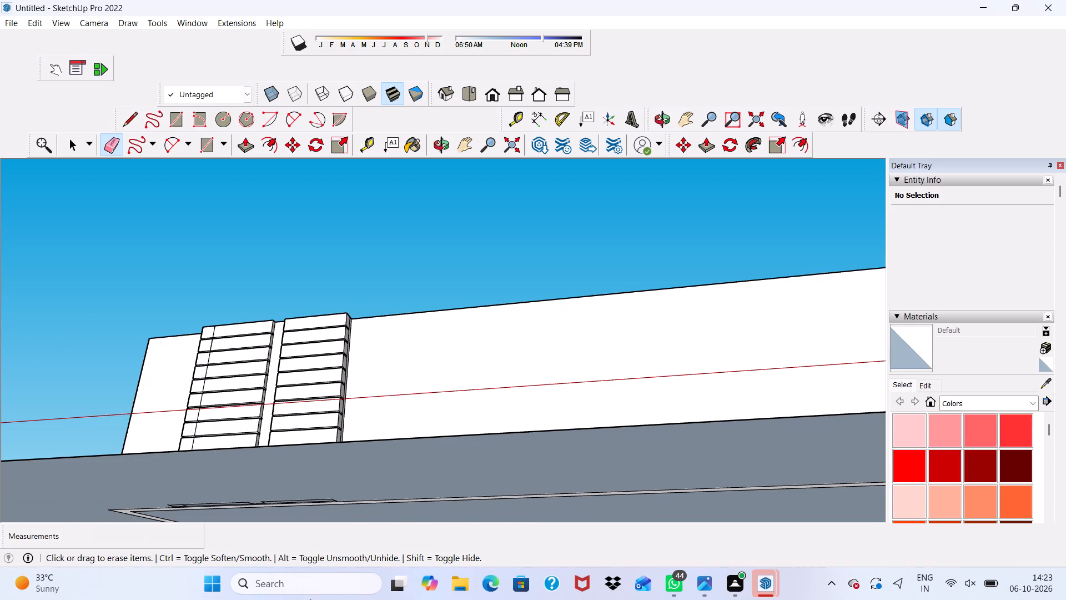
scroll(485, 155, "down", 1)
scroll(697, 0, "down", 2)
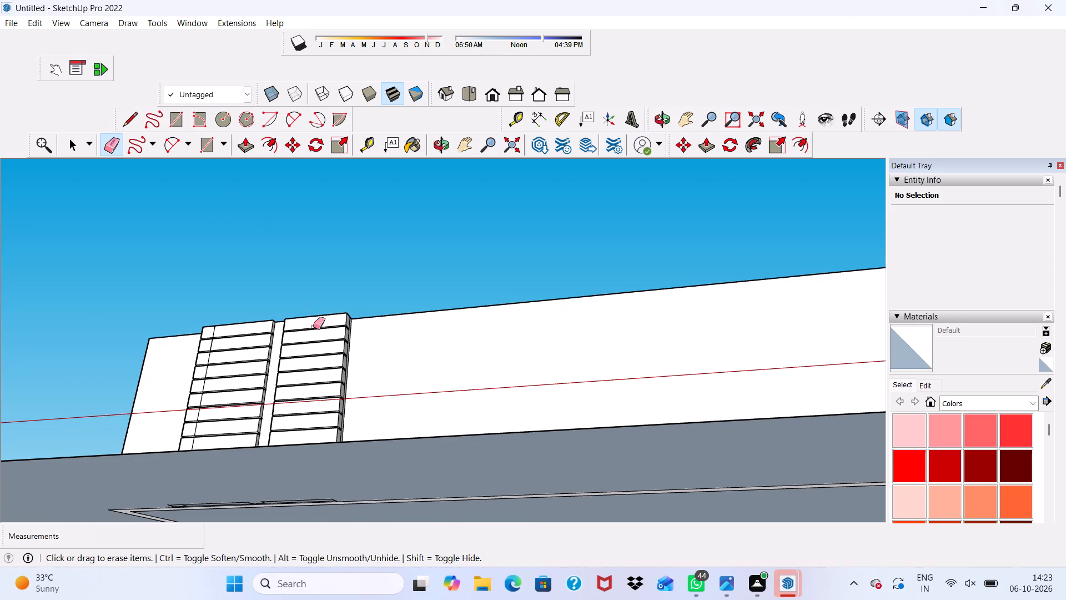
middle_click_drag(315, 324, 349, 469)
scroll(349, 472, "down", 1)
scroll(227, 391, "up", 4)
scroll(227, 391, "down", 2)
scroll(227, 391, "up", 2)
scroll(172, 302, "up", 5)
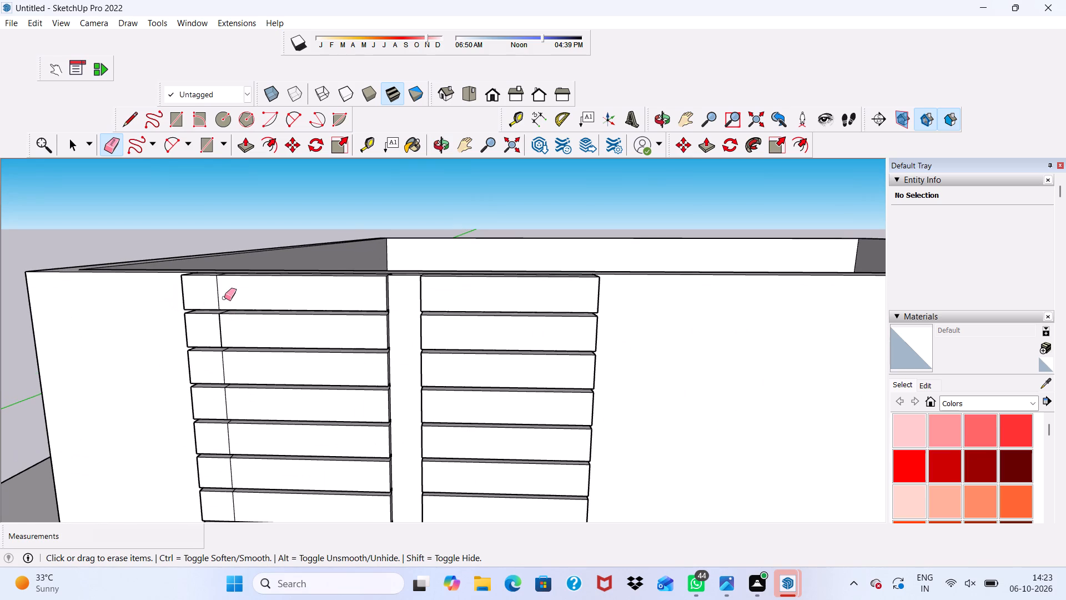
left_click(215, 283)
scroll(219, 398, "up", 2)
left_click(224, 323)
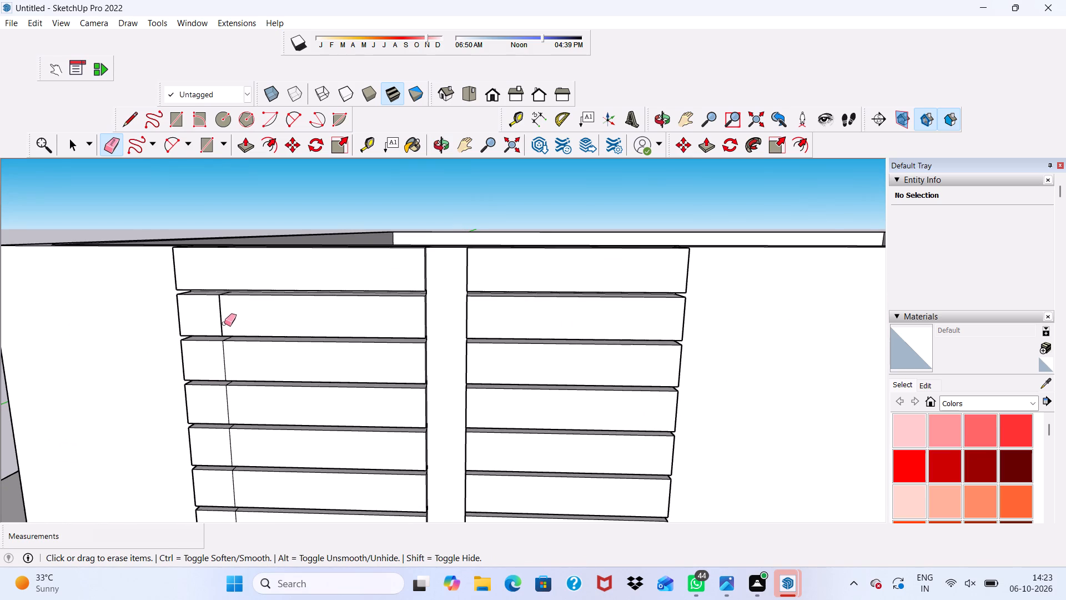
left_click(223, 314)
scroll(217, 331, "up", 1)
left_click_drag(217, 328, 228, 318)
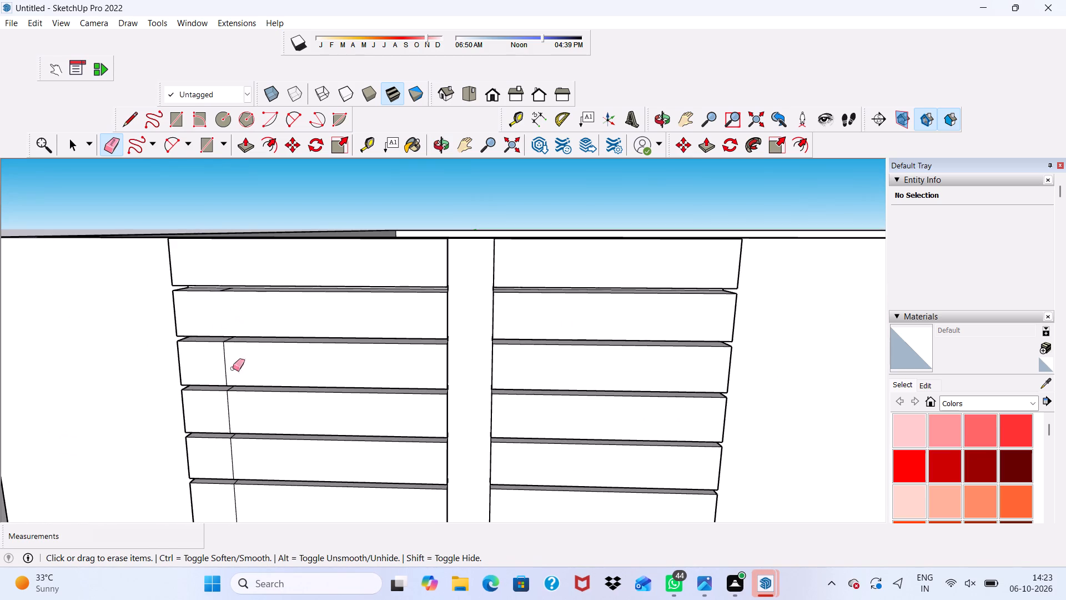
left_click_drag(215, 363, 235, 354)
left_click_drag(236, 423, 221, 427)
Erase the vertical seam lines on the front faces of the fifth through ninth panels.
scroll(204, 409, "down", 3)
scroll(204, 409, "up", 1)
scroll(205, 409, "down", 2)
scroll(321, 338, "up", 2)
scroll(321, 338, "down", 6)
scroll(243, 399, "up", 11)
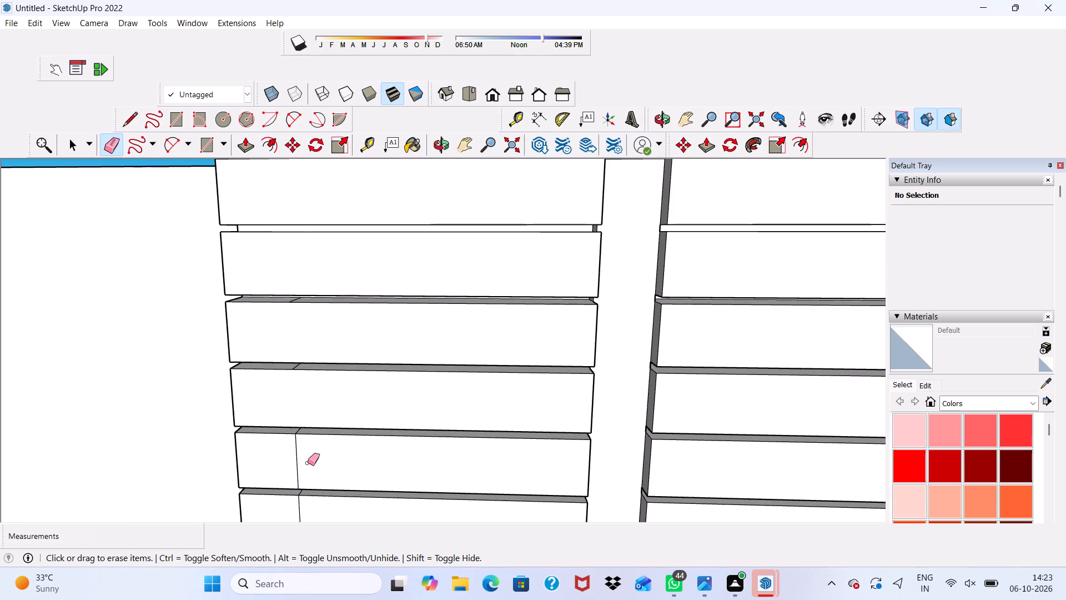
left_click_drag(304, 459, 286, 453)
scroll(276, 443, "down", 10)
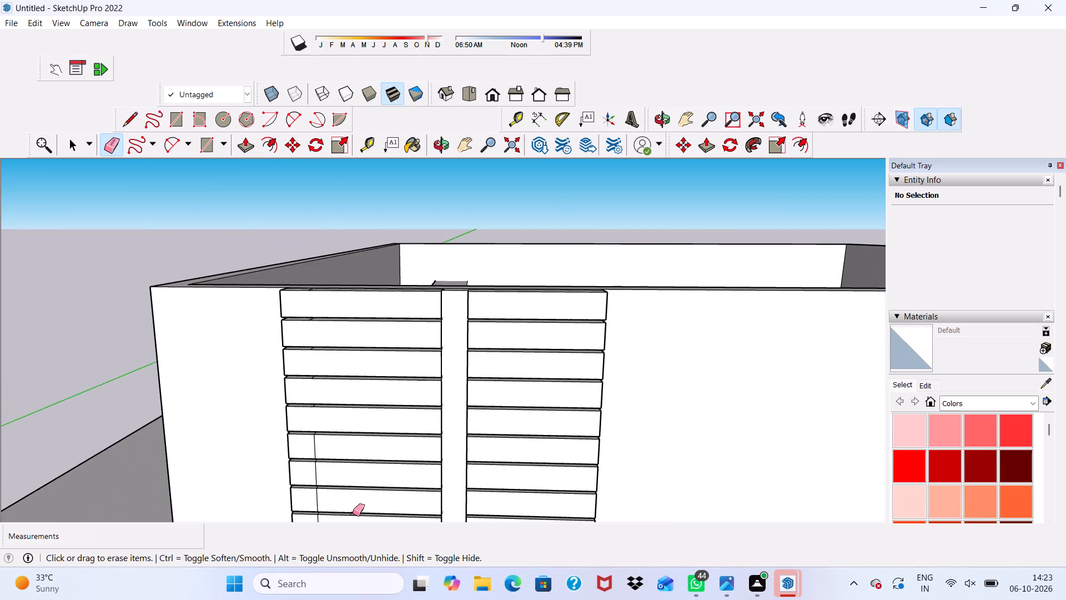
scroll(336, 424, "up", 4)
scroll(330, 412, "down", 12)
scroll(314, 580, "up", 6)
scroll(375, 471, "up", 3)
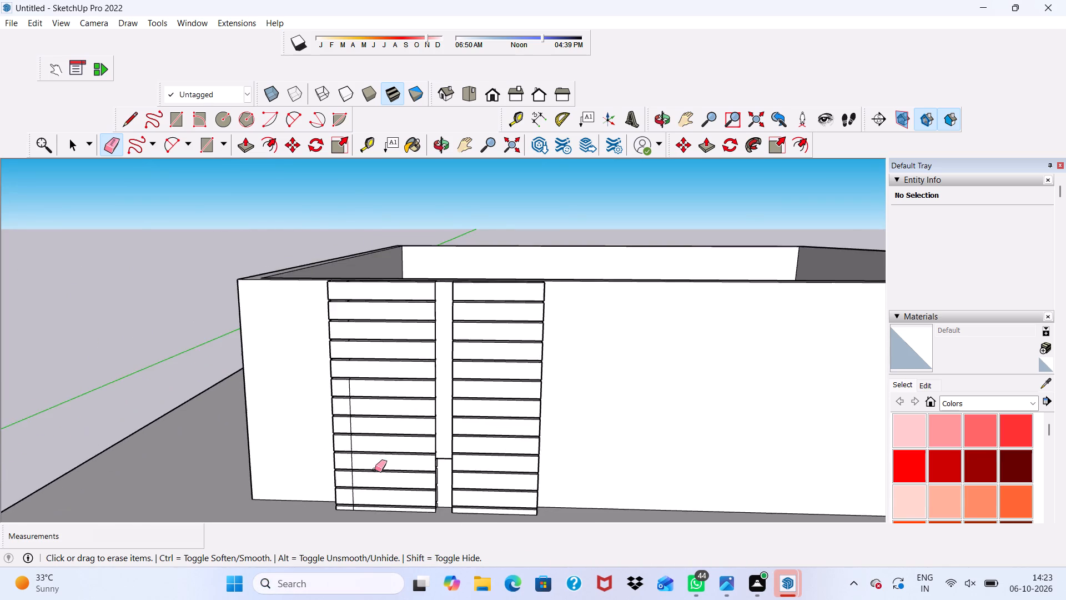
scroll(375, 469, "up", 5)
scroll(360, 402, "down", 2)
scroll(360, 402, "up", 1)
scroll(360, 402, "down", 1)
scroll(334, 336, "up", 4)
left_click_drag(350, 343, 358, 347)
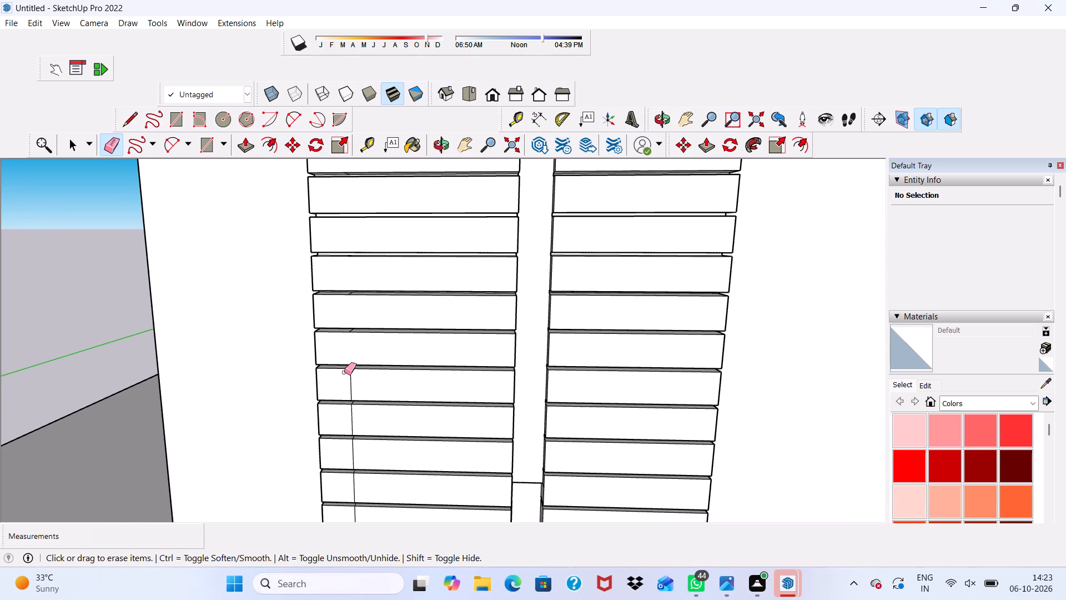
left_click_drag(345, 382, 361, 378)
left_click_drag(335, 431, 357, 422)
left_click(344, 473)
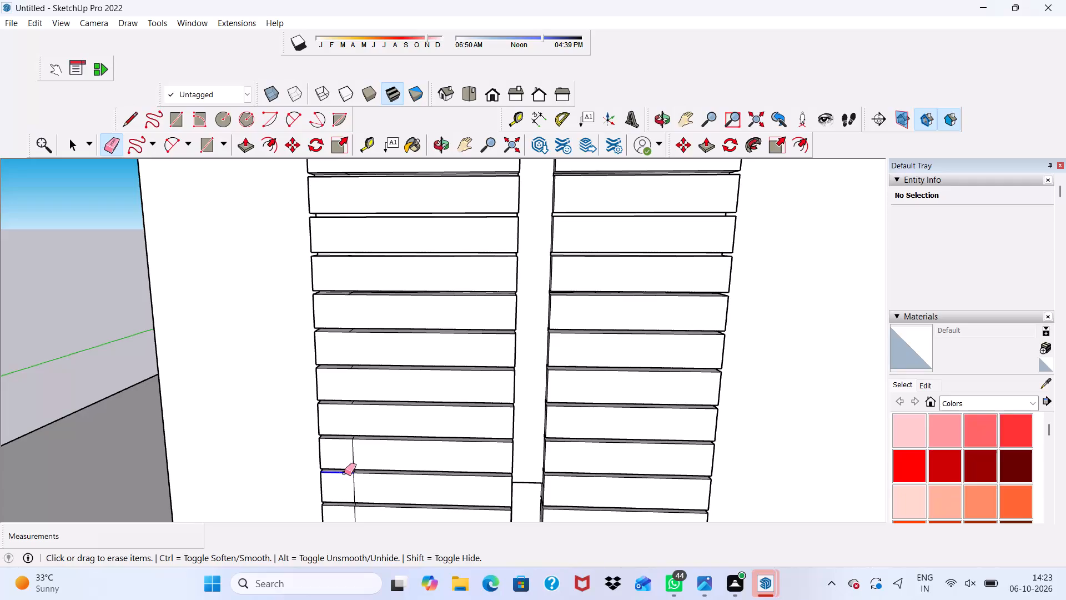
key("ctrl+z")
scroll(363, 456, "up", 4)
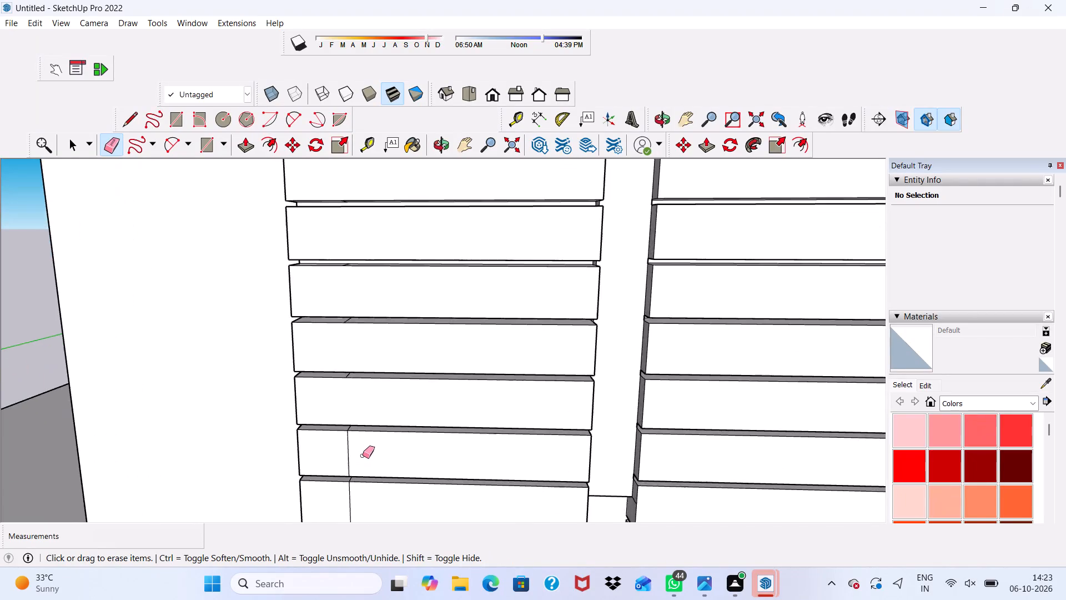
scroll(363, 456, "up", 3)
left_click(343, 442)
Erase the vertical seam lines on the front faces of the twelfth panel and the thin bottom panel.
scroll(354, 422, "down", 3)
scroll(384, 403, "up", 1)
scroll(401, 393, "down", 7)
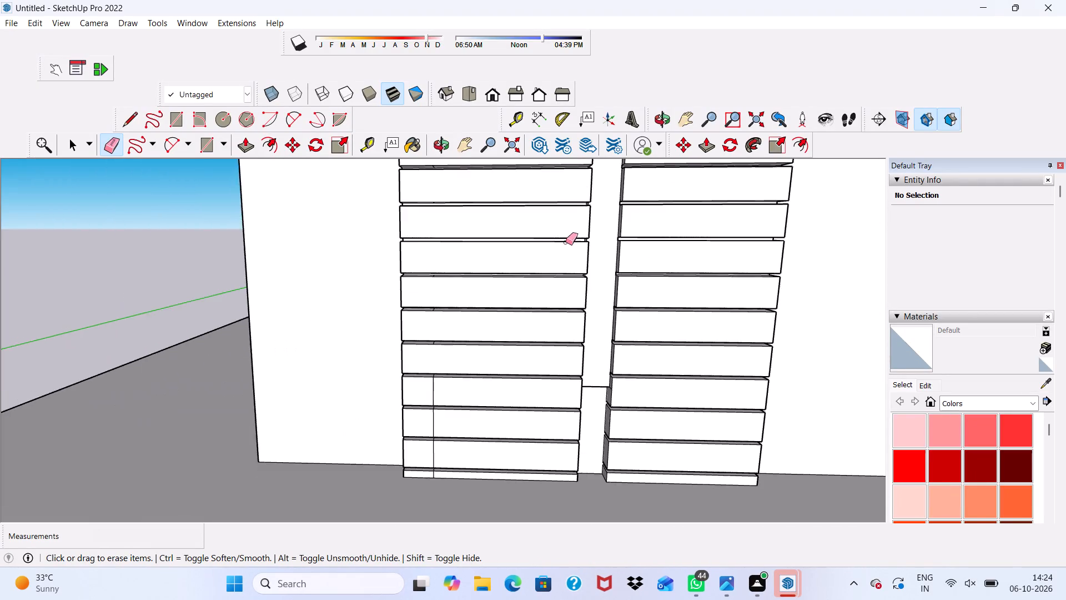
scroll(566, 242, "down", 4)
scroll(474, 446, "up", 9)
left_click(451, 403)
scroll(464, 410, "up", 4)
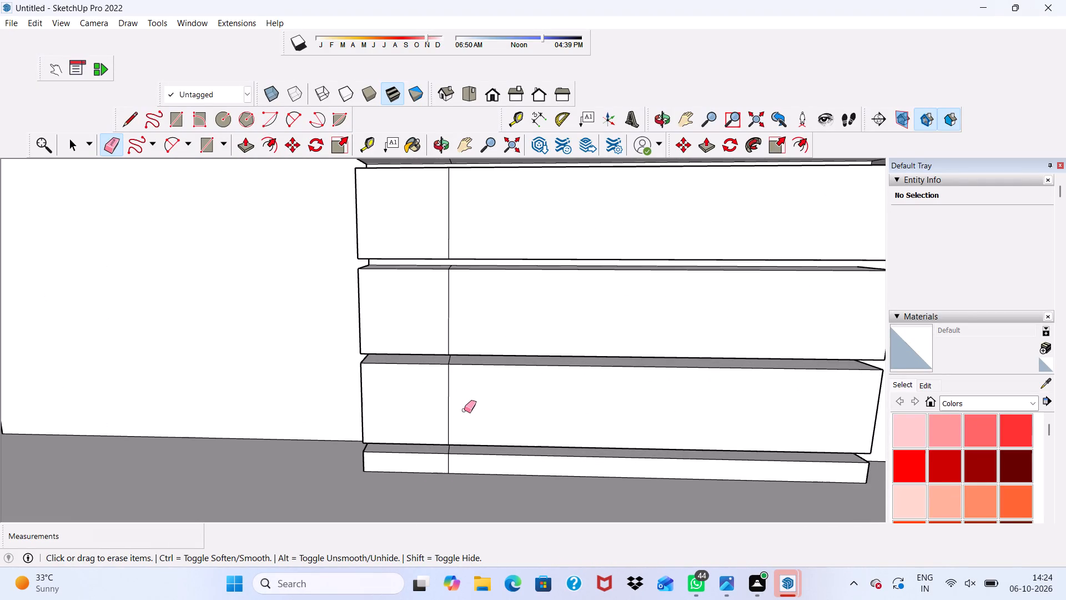
left_click(449, 394)
scroll(449, 459, "up", 3)
left_click(449, 462)
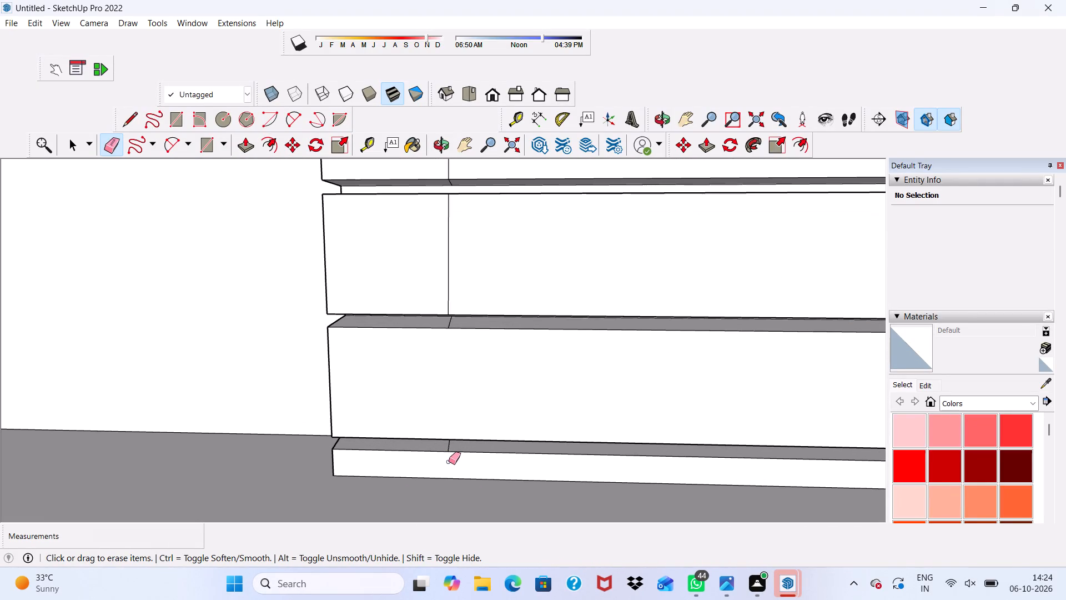
Erase the short seam on the top face of the thin bottom panel, undoing any accidental edge erasures.
left_click_drag(445, 448, 458, 440)
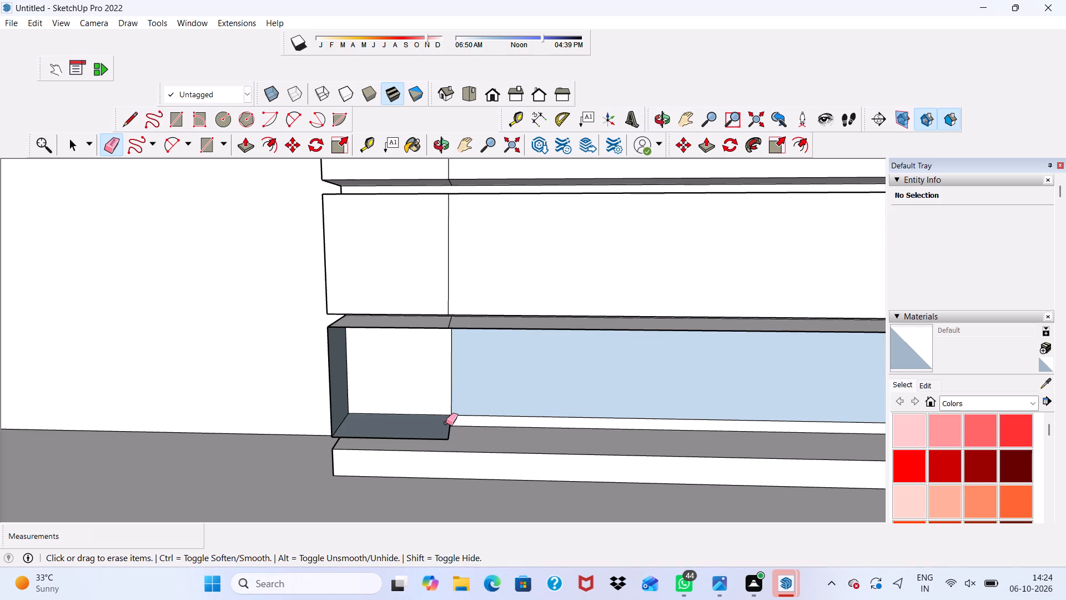
key("ctrl+z")
scroll(446, 423, "up", 4)
left_click(455, 458)
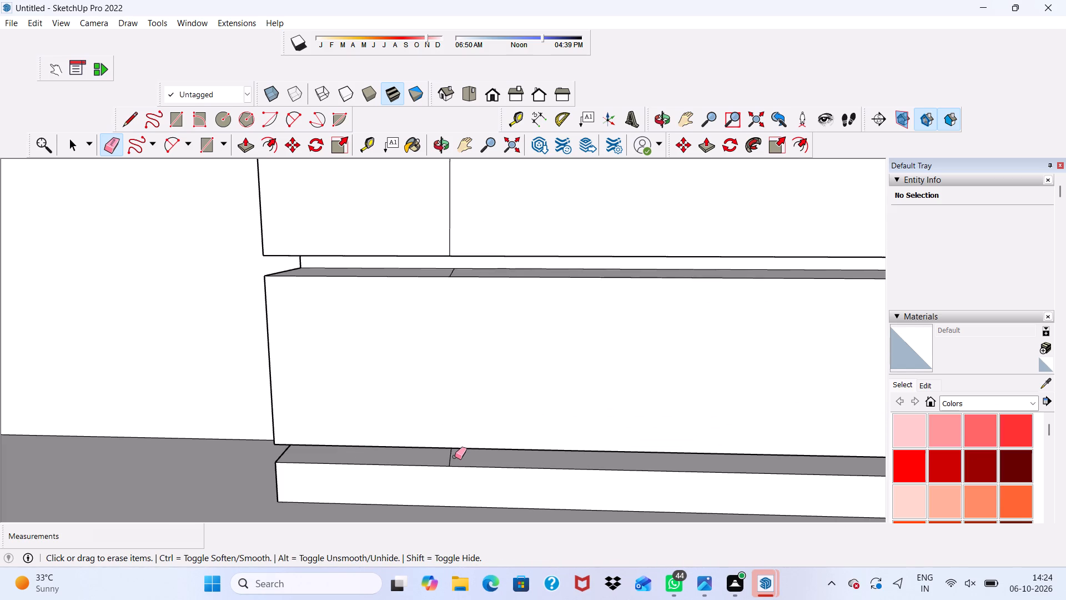
left_click(453, 454)
left_click_drag(445, 447, 454, 451)
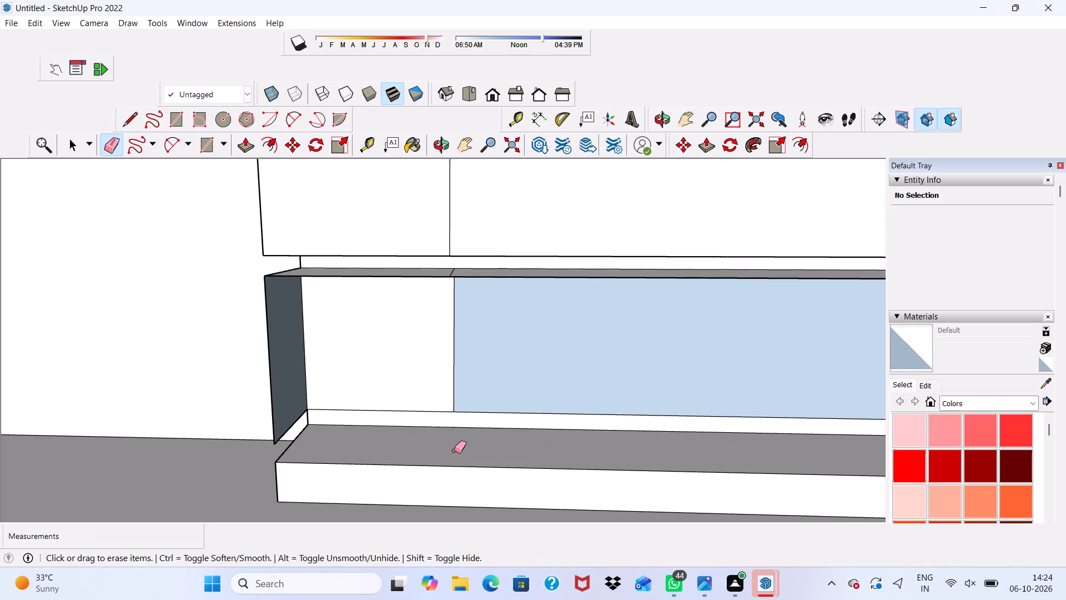
key("ctrl+z")
scroll(454, 451, "up", 2)
left_click_drag(454, 451, 451, 455)
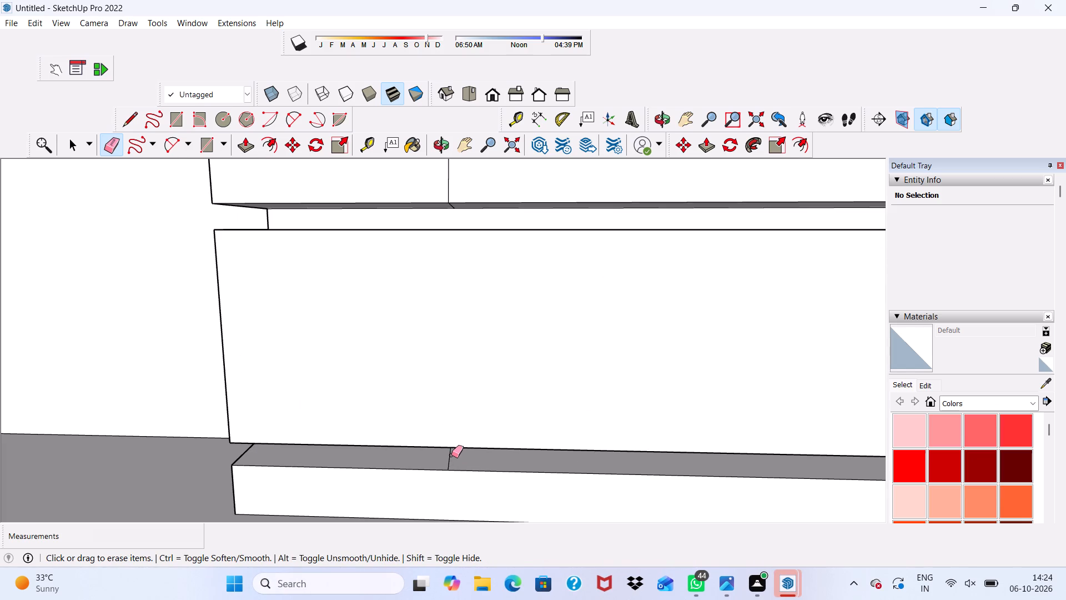
left_click_drag(451, 455, 451, 456)
Erase the seams on the twelfth panel's top face and the eleventh panel's front face.
scroll(440, 442, "down", 11)
scroll(441, 298, "up", 6)
scroll(448, 362, "up", 4)
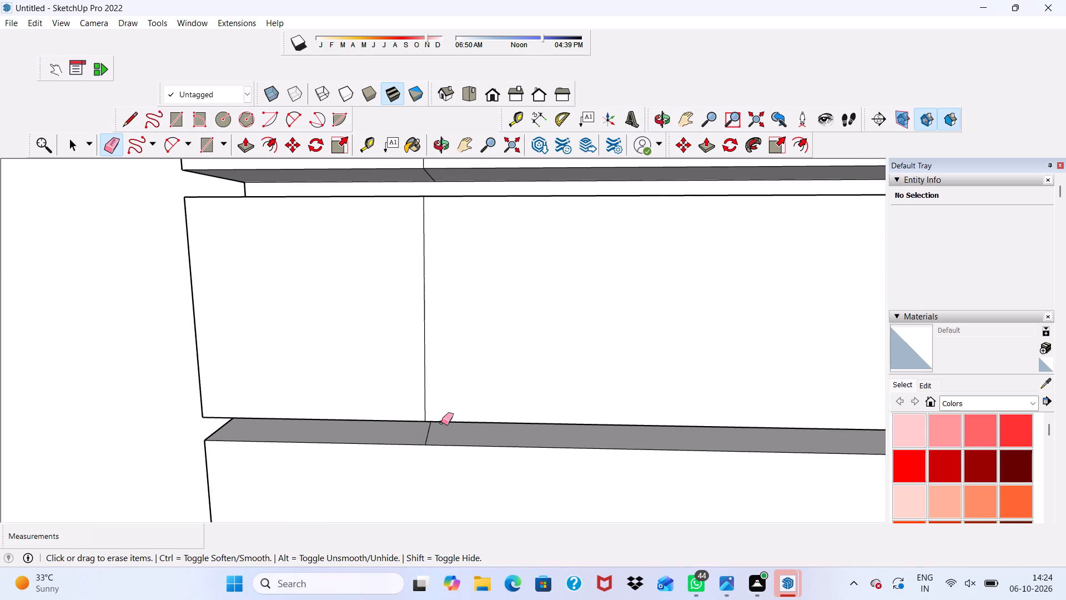
left_click_drag(435, 430, 418, 428)
left_click_drag(410, 371, 433, 360)
Erase the short seam line on the underside of the eleventh panel.
scroll(433, 361, "down", 1)
scroll(433, 366, "up", 1)
scroll(431, 372, "down", 2)
middle_click_drag(430, 377, 457, 289)
scroll(457, 290, "down", 1)
scroll(435, 382, "up", 9)
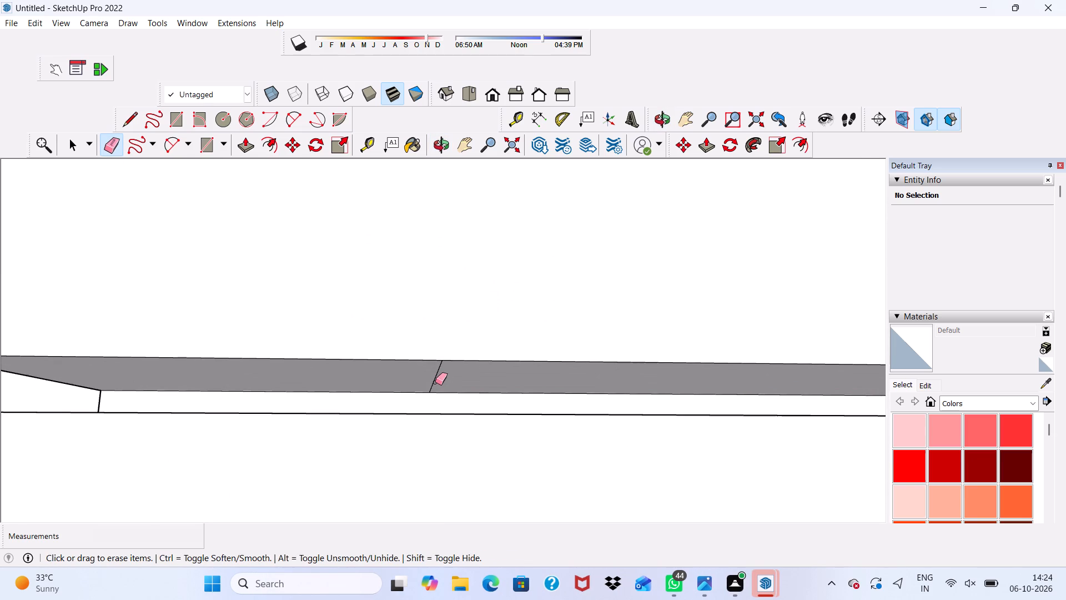
left_click_drag(436, 372, 446, 373)
Erase the seams on the eleventh panel's top face and the tenth panel's front face.
scroll(361, 329, "down", 14)
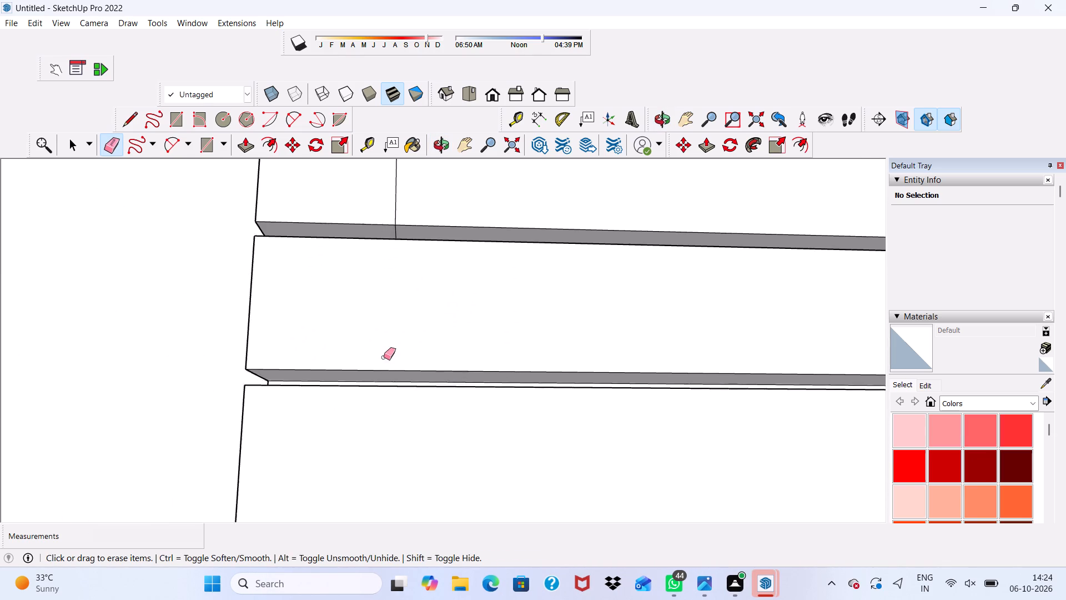
middle_click_drag(384, 357, 348, 464)
scroll(346, 463, "down", 1)
scroll(377, 175, "up", 5)
scroll(439, 317, "up", 5)
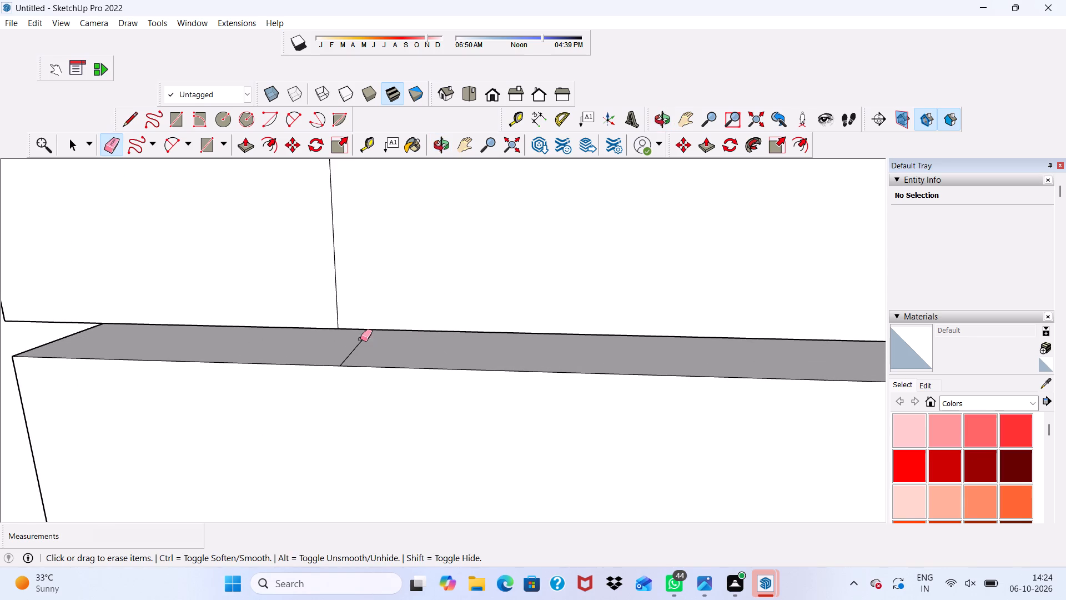
left_click(359, 346)
left_click_drag(346, 286, 325, 271)
Erase the short seam on the tenth panel's top face in the left panel column.
scroll(325, 271, "down", 8)
scroll(341, 313, "up", 1)
scroll(344, 321, "down", 2)
scroll(349, 336, "up", 1)
scroll(350, 338, "down", 5)
scroll(354, 329, "up", 2)
scroll(354, 338, "down", 3)
scroll(353, 184, "up", 10)
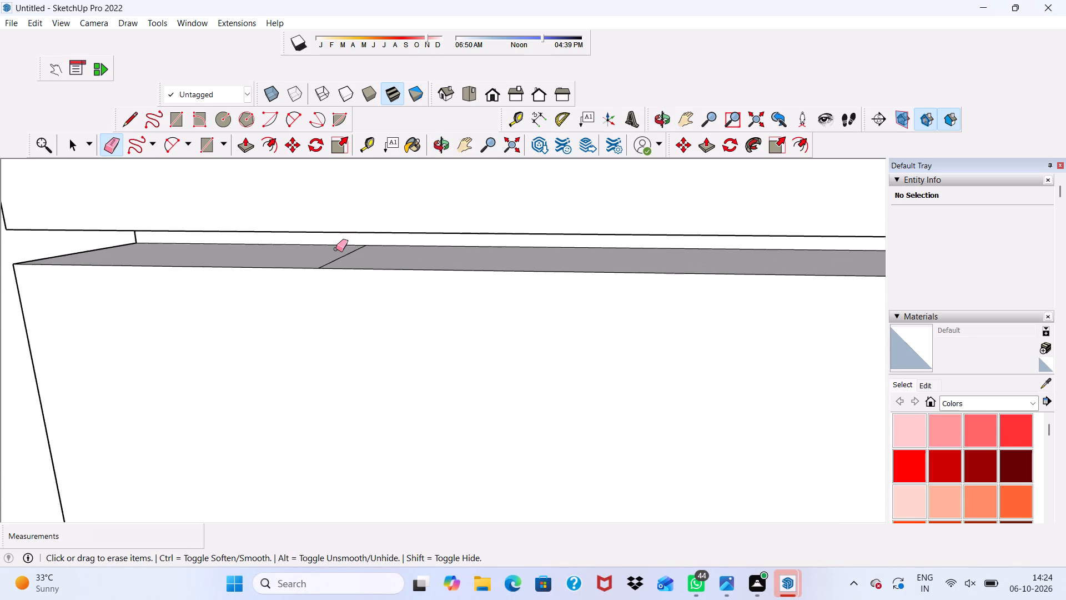
scroll(336, 249, "up", 3)
left_click_drag(337, 253, 346, 265)
scroll(346, 264, "down", 20)
scroll(346, 264, "down", 1)
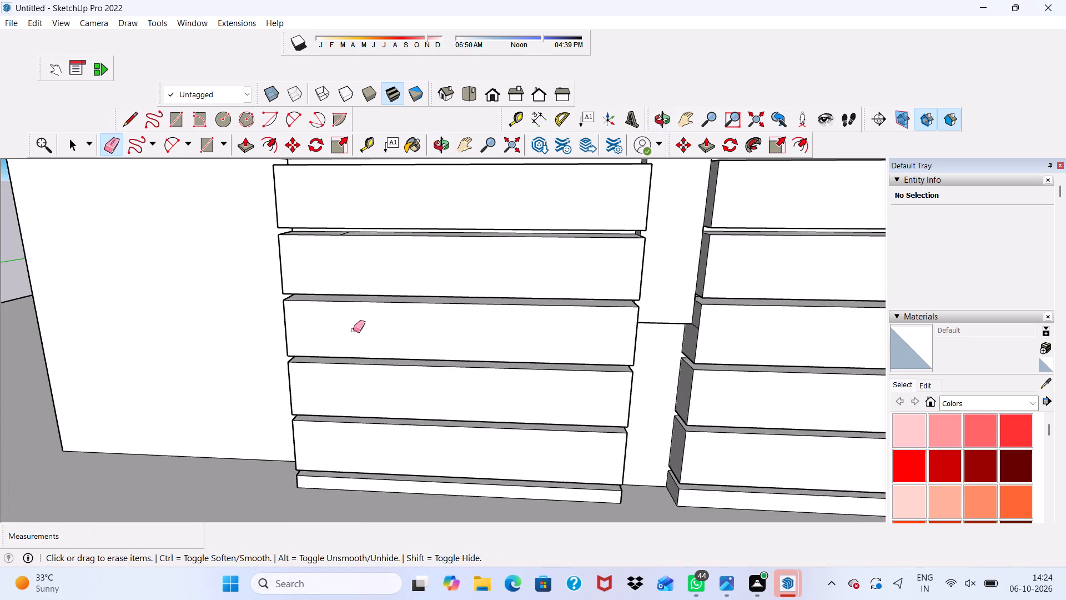
Erase the short seams on the top faces of the ninth and eighth panels in the left column.
scroll(325, 218, "up", 8)
scroll(339, 218, "down", 1)
scroll(339, 218, "up", 9)
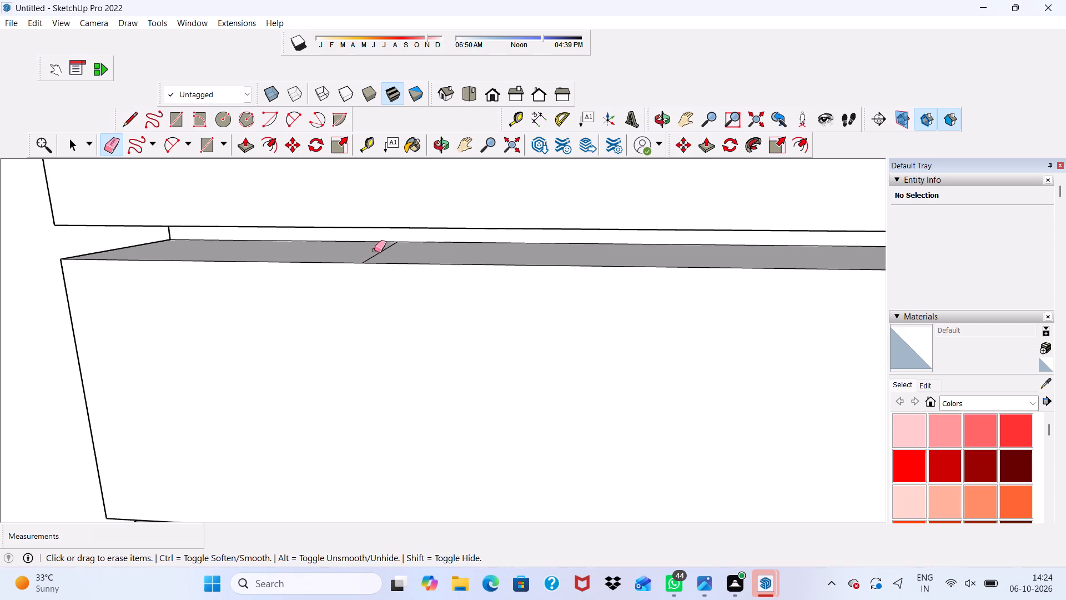
left_click_drag(376, 252, 383, 260)
scroll(382, 254, "up", 1)
scroll(382, 254, "down", 20)
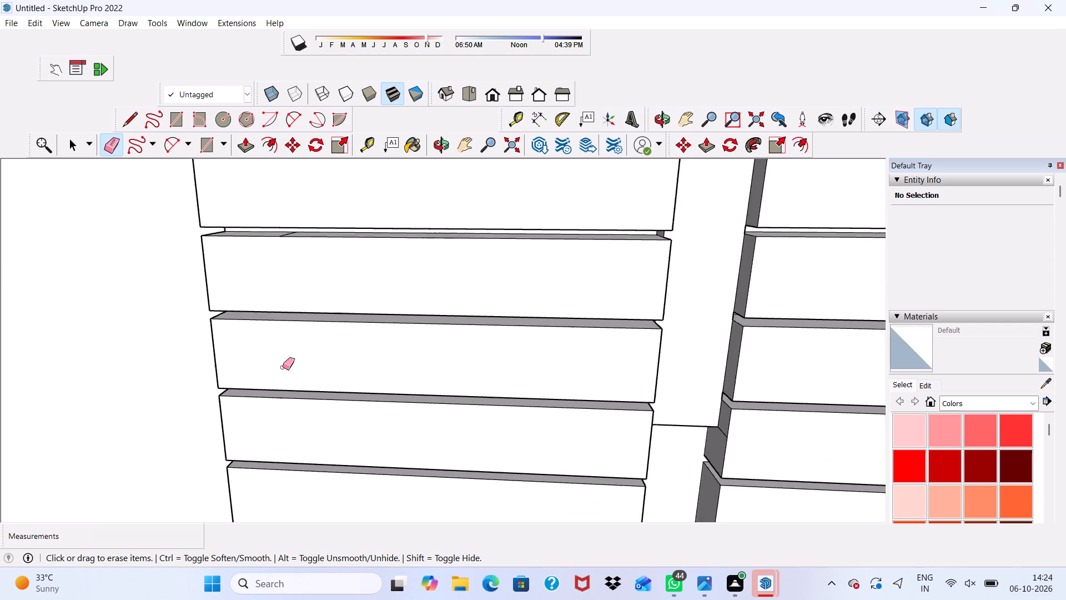
scroll(288, 186, "up", 17)
left_click(234, 361)
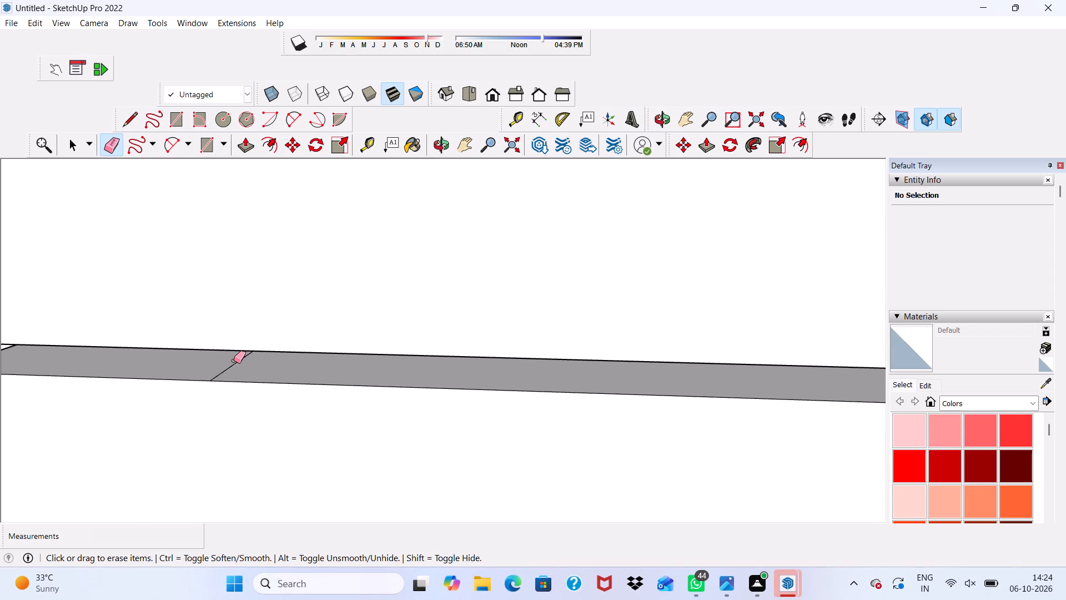
left_click_drag(234, 361, 240, 367)
scroll(240, 366, "down", 9)
scroll(305, 409, "up", 1)
scroll(318, 418, "down", 1)
scroll(431, 402, "up", 1)
scroll(430, 402, "down", 5)
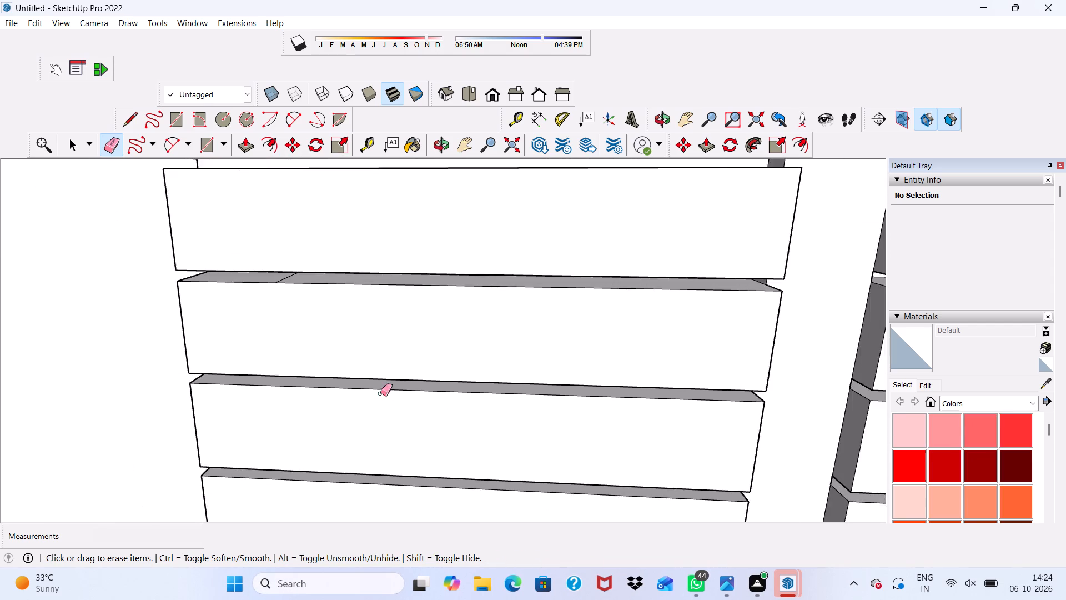
Erase the short seams on the top faces of the seventh and sixth panels in the left column.
scroll(380, 393, "down", 4)
scroll(275, 272, "up", 12)
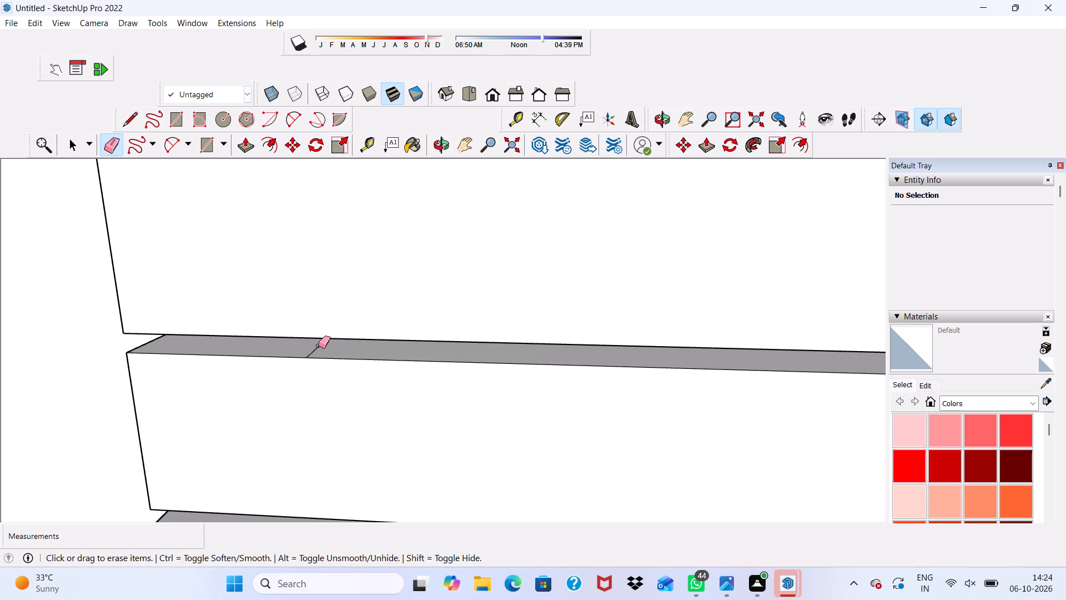
left_click(318, 346)
scroll(320, 349, "down", 13)
scroll(305, 263, "up", 10)
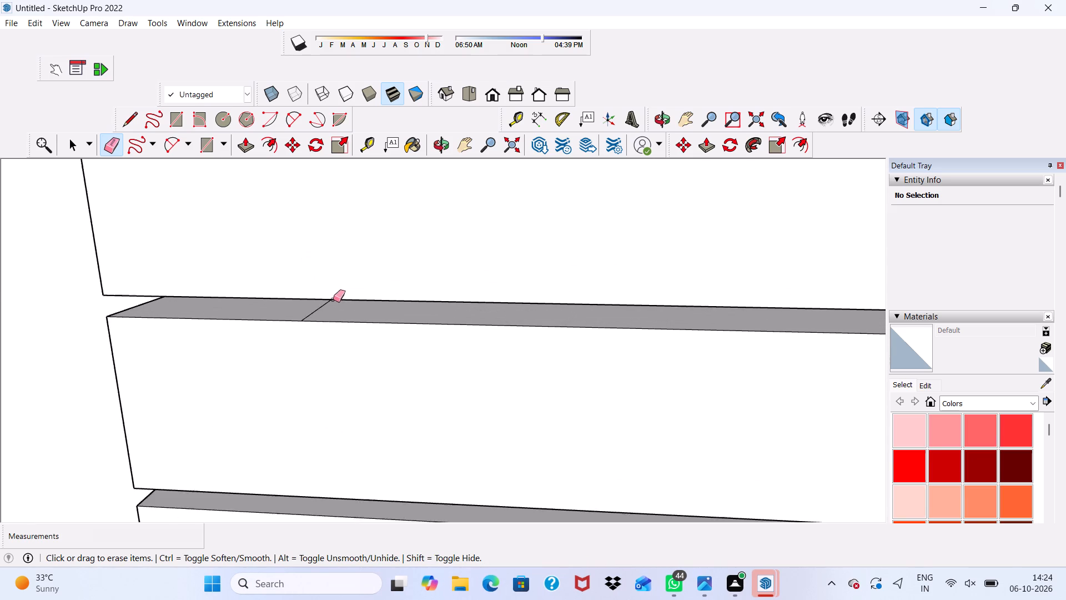
scroll(333, 299, "up", 5)
left_click_drag(309, 301, 319, 303)
scroll(321, 303, "down", 5)
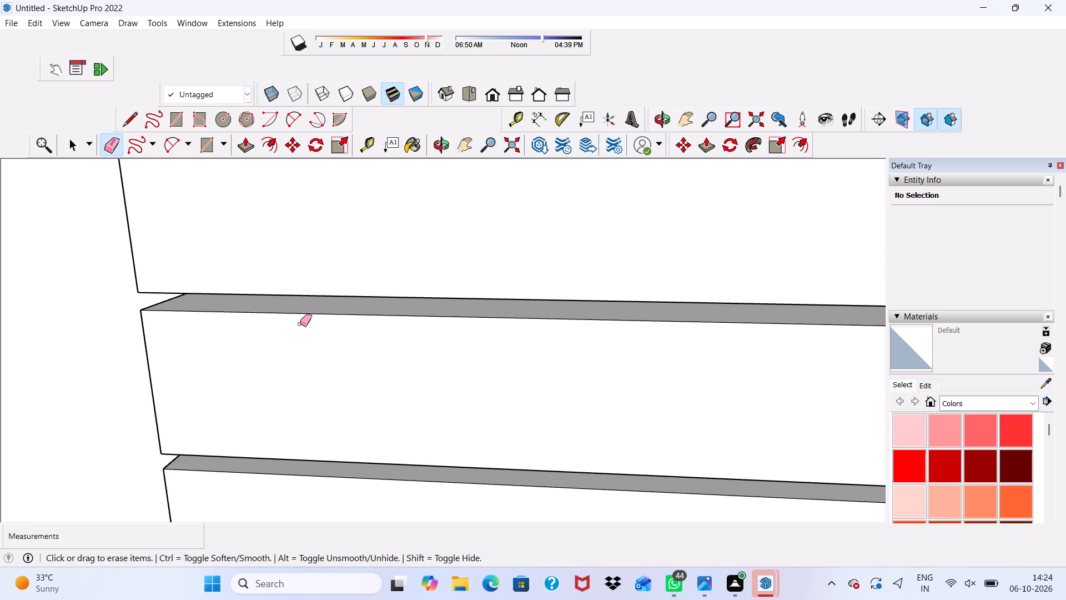
Erase the short seams on the top faces of the fifth and fourth panels in the left column.
scroll(300, 324, "down", 4)
scroll(317, 414, "up", 1)
scroll(320, 423, "down", 7)
scroll(342, 254, "up", 13)
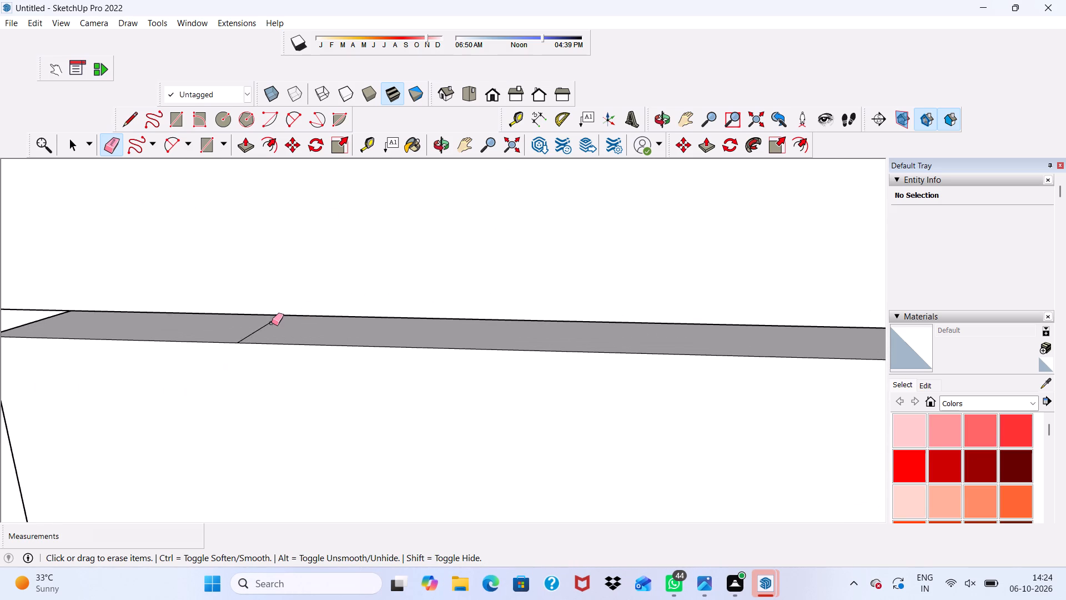
left_click_drag(236, 329, 279, 335)
scroll(234, 323, "down", 3)
scroll(215, 362, "up", 1)
scroll(213, 368, "down", 12)
scroll(186, 409, "up", 1)
scroll(186, 417, "down", 4)
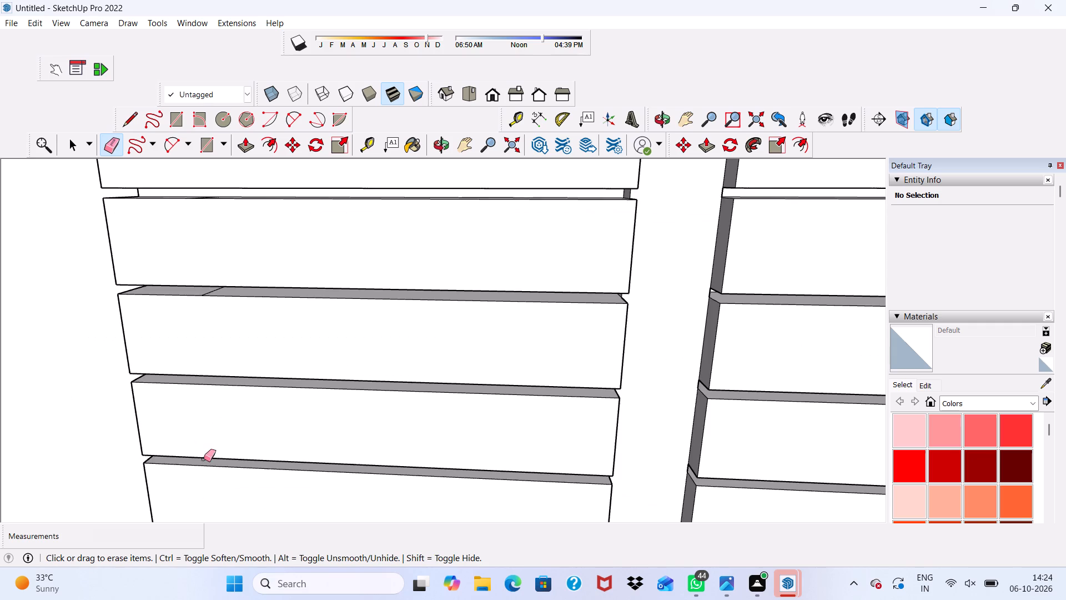
scroll(227, 239, "up", 6)
scroll(185, 368, "up", 6)
left_click_drag(182, 403, 202, 414)
scroll(189, 384, "down", 12)
Erase the short seams on the top faces of the third and second panels in the left column.
scroll(219, 314, "up", 10)
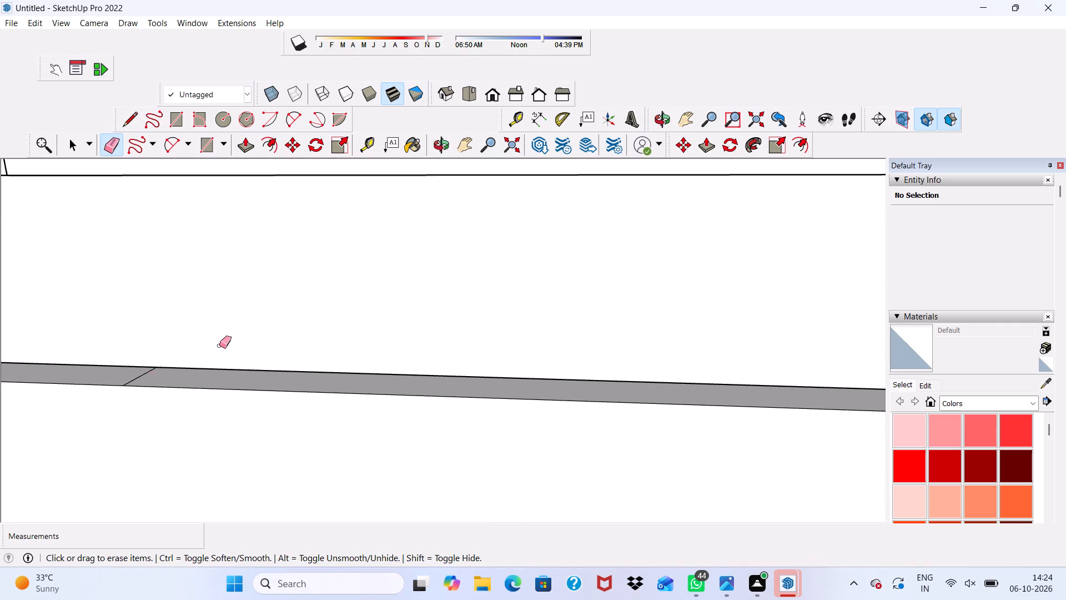
left_click_drag(122, 377, 148, 378)
scroll(149, 379, "down", 9)
scroll(220, 446, "up", 1)
scroll(234, 456, "down", 1)
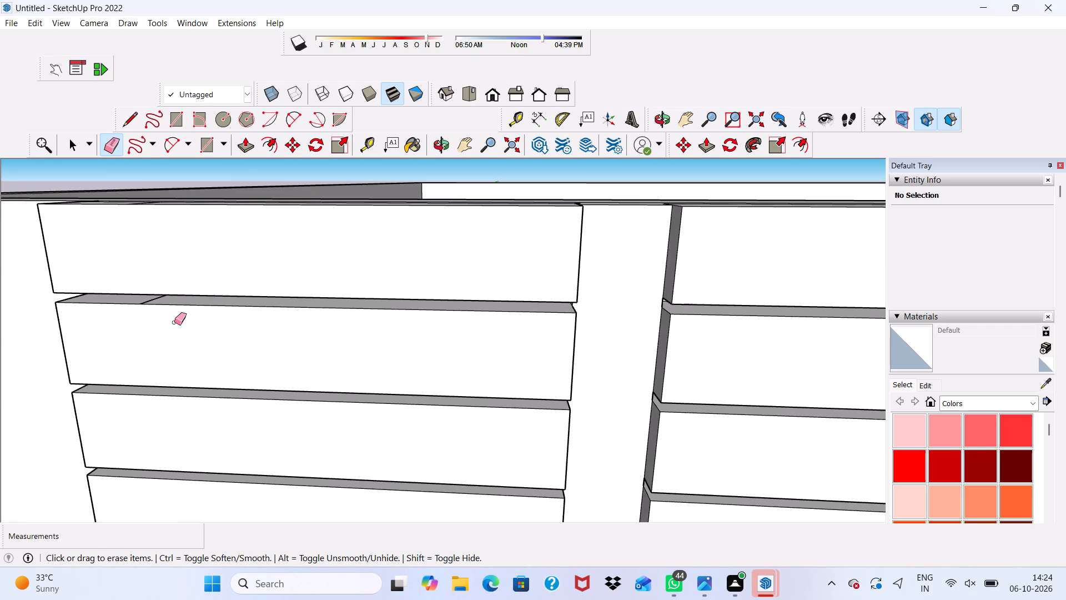
scroll(142, 251, "up", 10)
left_click_drag(153, 337, 190, 340)
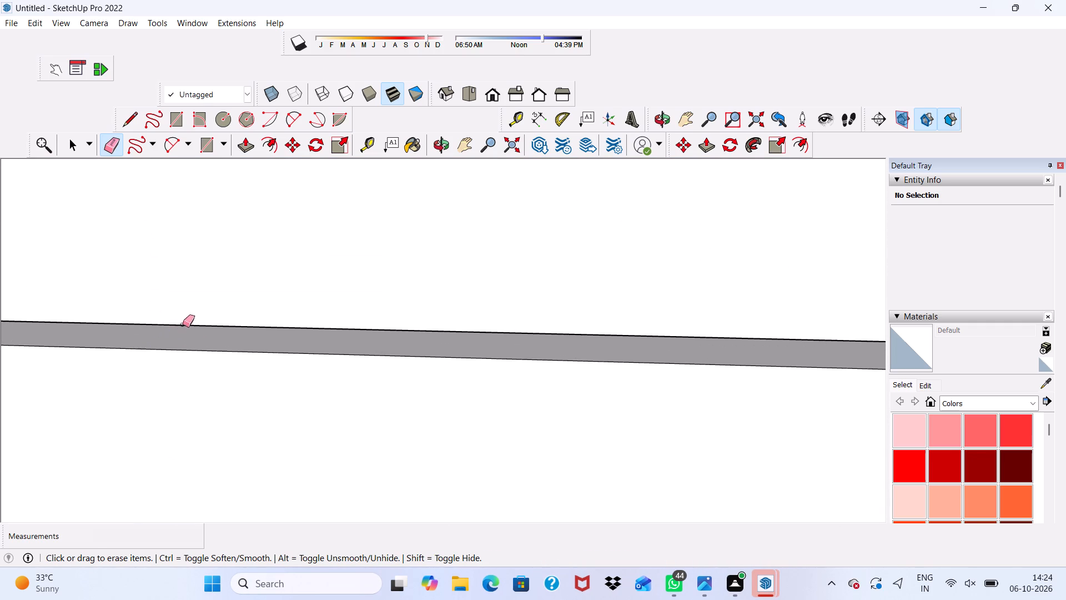
scroll(183, 324, "down", 8)
scroll(259, 413, "up", 1)
scroll(262, 424, "down", 2)
Erase the short seam and the long inner dividing line on the top face of the left column's uppermost panel.
middle_click_drag(165, 236, 207, 309)
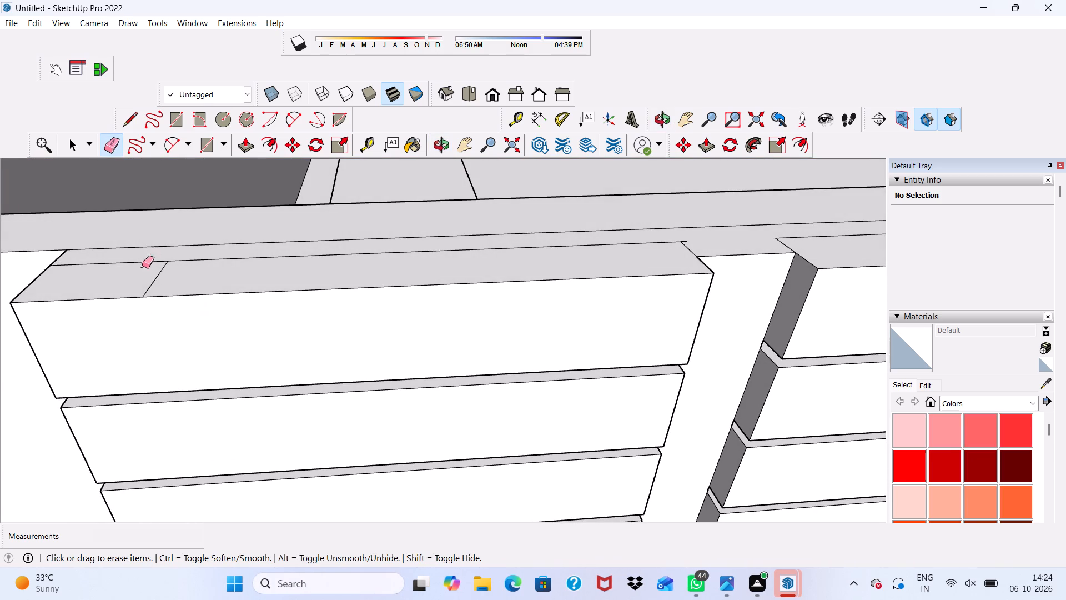
left_click_drag(161, 279, 131, 266)
left_click_drag(137, 259, 144, 269)
scroll(144, 269, "down", 7)
scroll(213, 246, "up", 7)
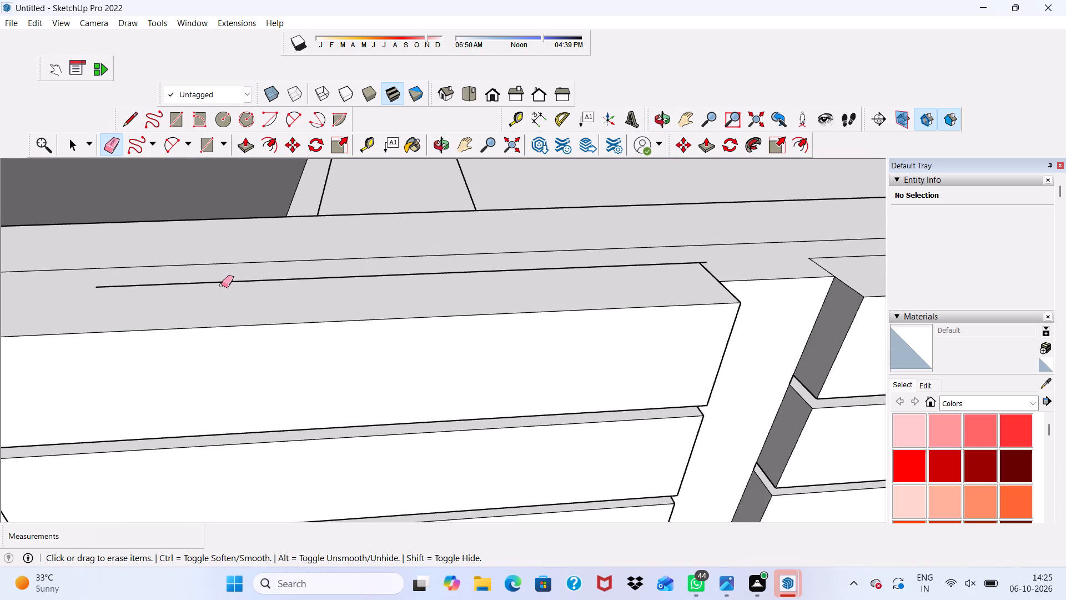
left_click_drag(222, 278, 222, 290)
scroll(222, 290, "down", 7)
Erase the leftover short edges beside the central strip and the inner dividing line on top of the right panel column.
scroll(581, 280, "up", 2)
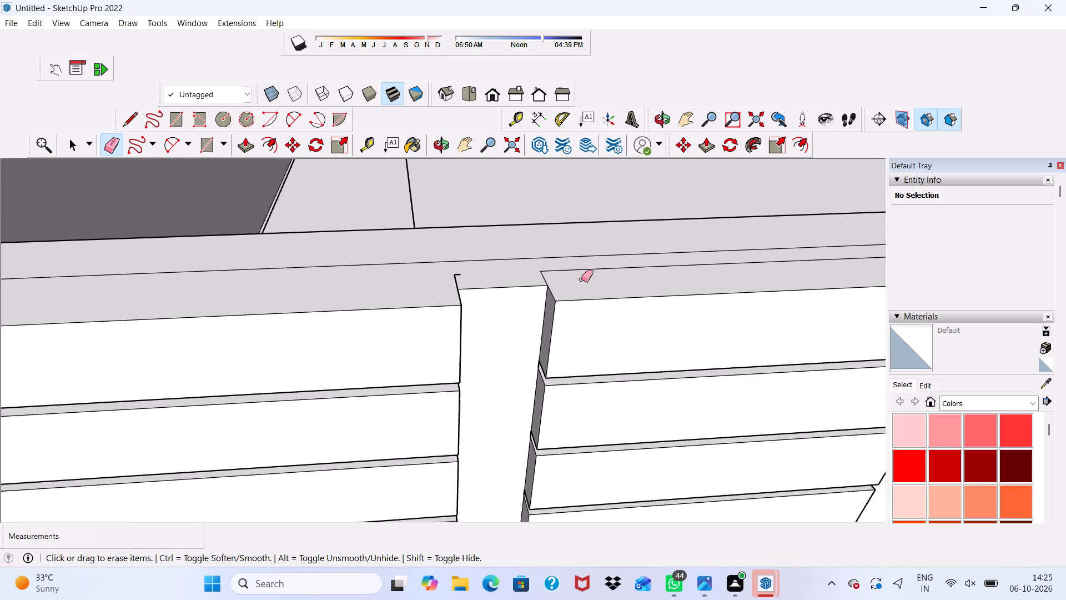
scroll(581, 279, "up", 6)
left_click_drag(470, 261, 473, 266)
left_click_drag(472, 267, 470, 272)
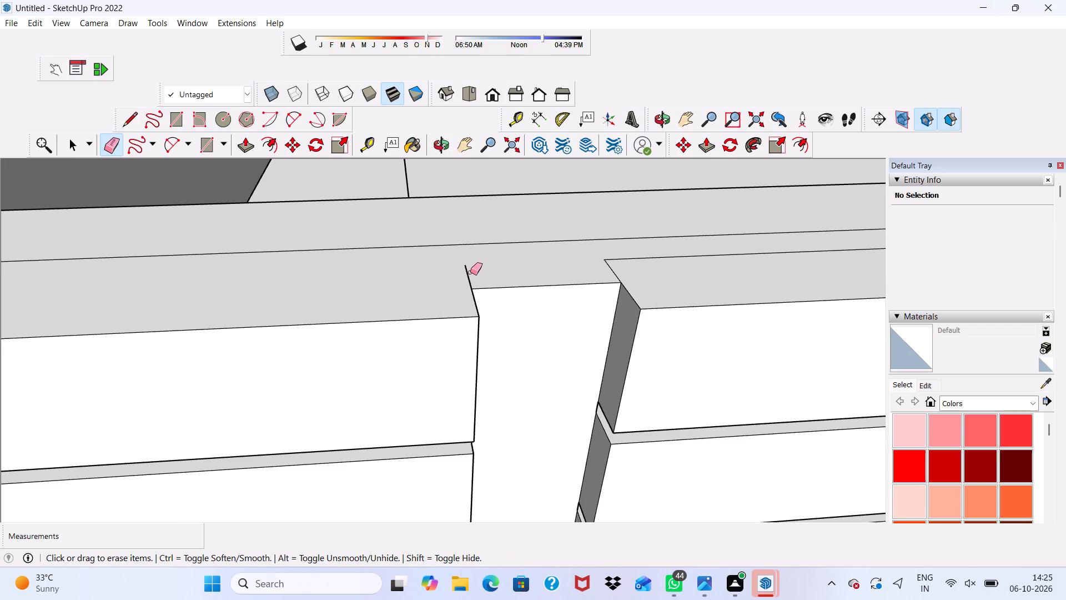
left_click(467, 273)
left_click_drag(648, 259, 648, 251)
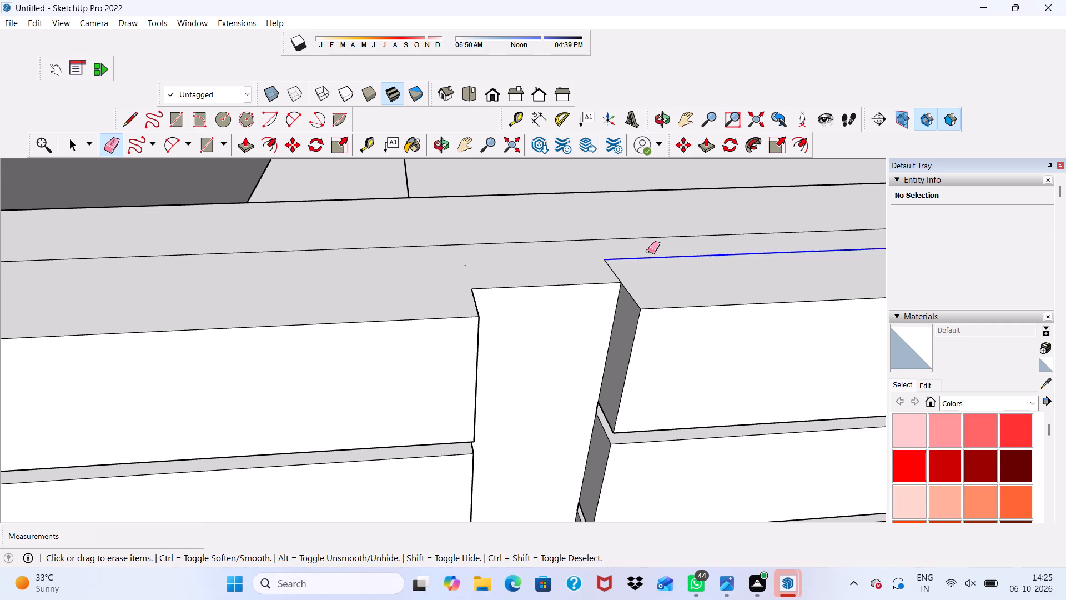
left_click_drag(648, 251, 648, 250)
left_click_drag(630, 263, 603, 274)
scroll(526, 254, "down", 7)
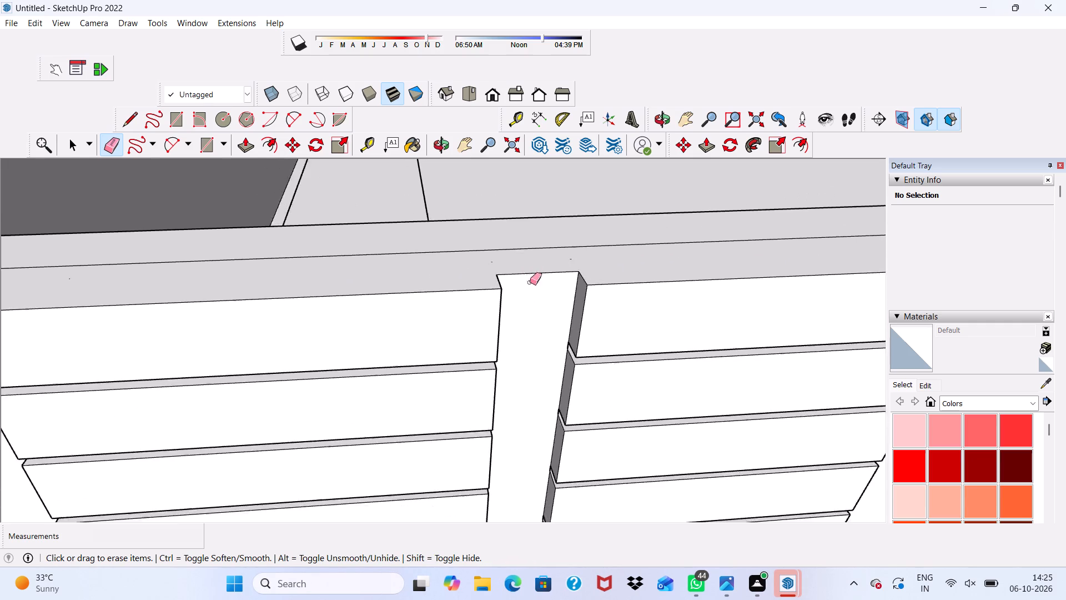
Erase the stray edge remnant on the top surface near the left corner of the central strip.
scroll(530, 282, "down", 8)
middle_click_drag(569, 359, 496, 440)
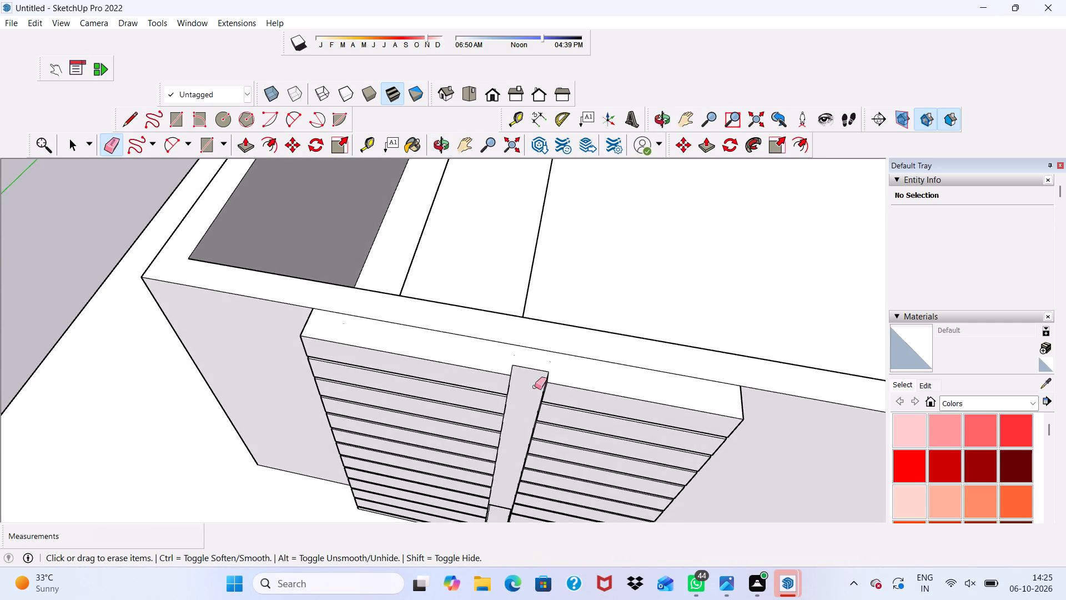
scroll(538, 355, "up", 8)
left_click_drag(485, 357, 491, 366)
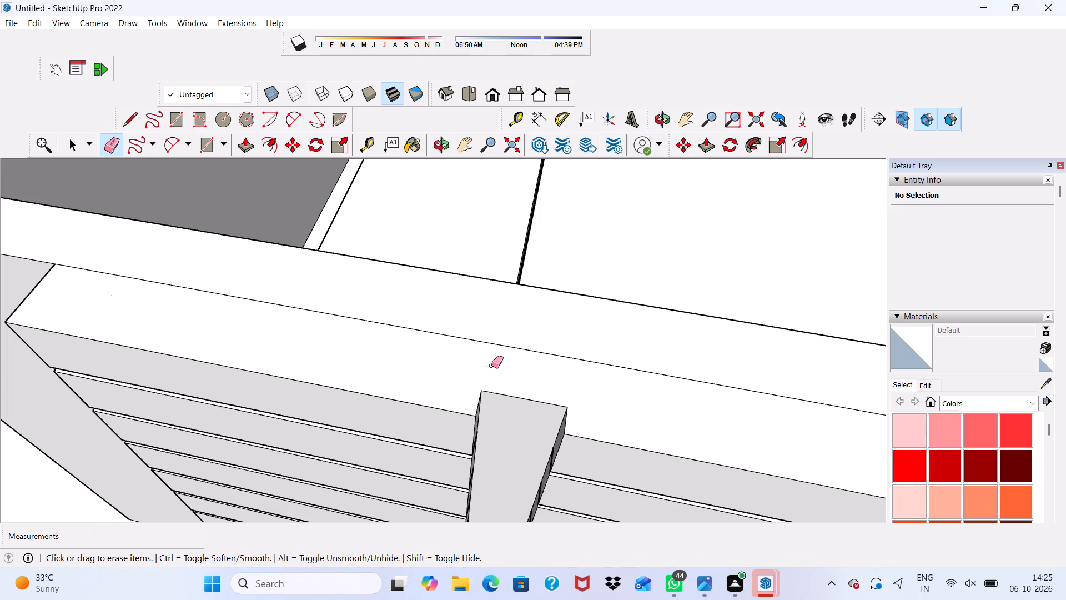
left_click_drag(491, 366, 509, 306)
scroll(484, 317, "down", 8)
Examine both cleaned-up panel columns and the surrounding wall from above, from the front and from a distance.
middle_click_drag(240, 422, 311, 315)
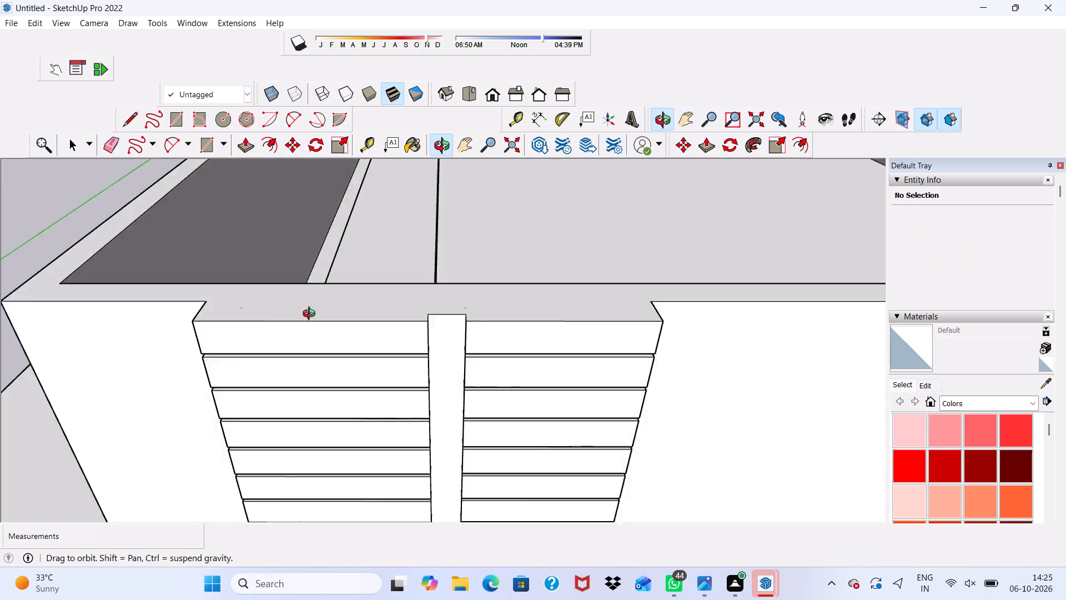
middle_click_drag(311, 315, 289, 261)
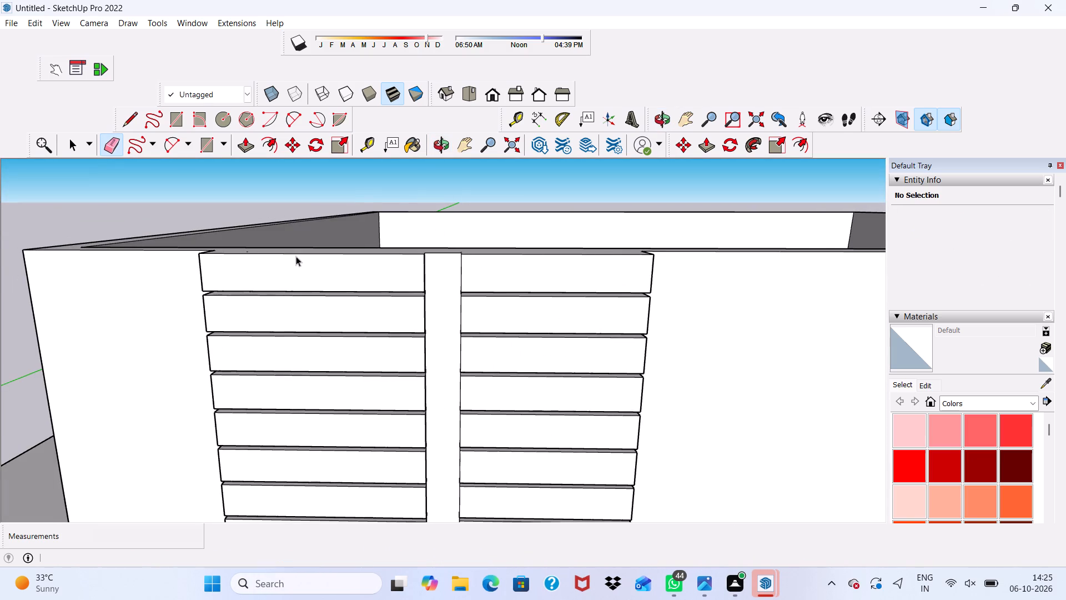
key("space")
scroll(296, 256, "down", 12)
middle_click_drag(415, 337, 374, 403)
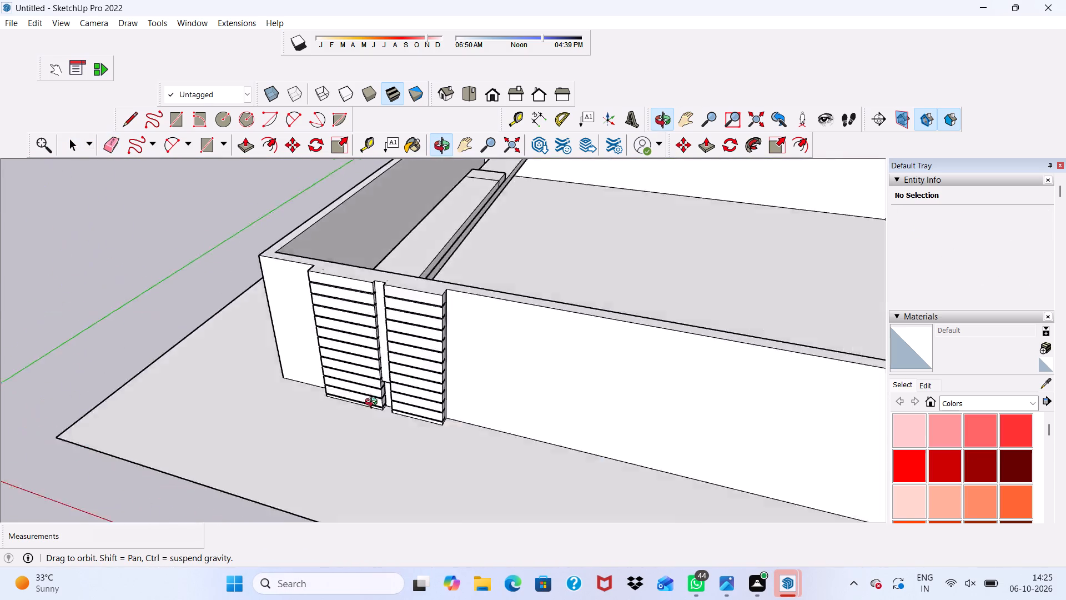
middle_click_drag(374, 403, 517, 354)
scroll(421, 401, "up", 6)
scroll(421, 399, "down", 1)
middle_click_drag(421, 408, 336, 312)
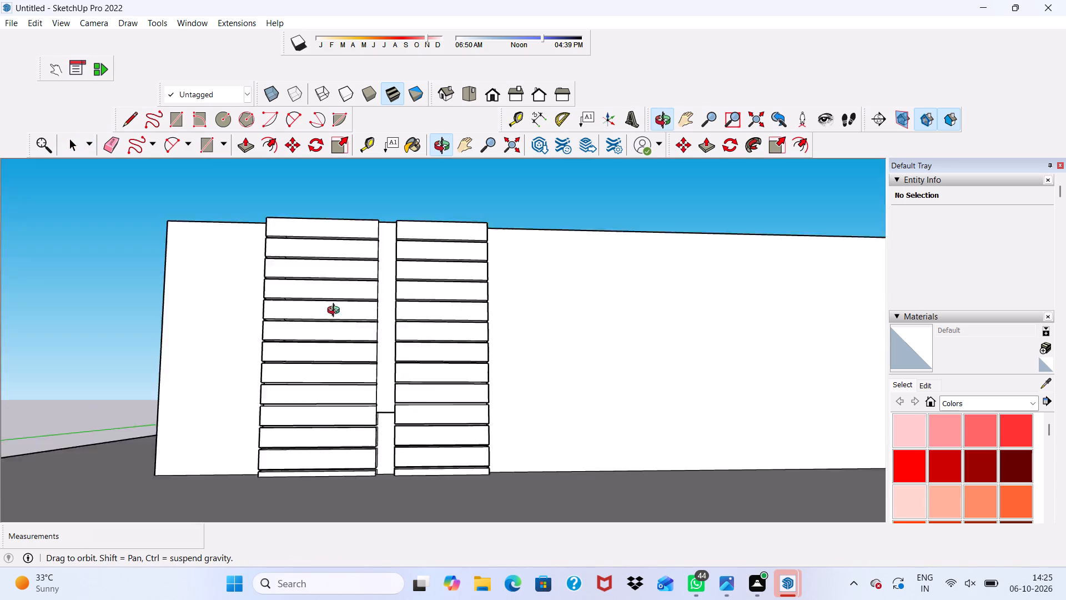
middle_click_drag(336, 312, 416, 335)
scroll(425, 341, "down", 6)
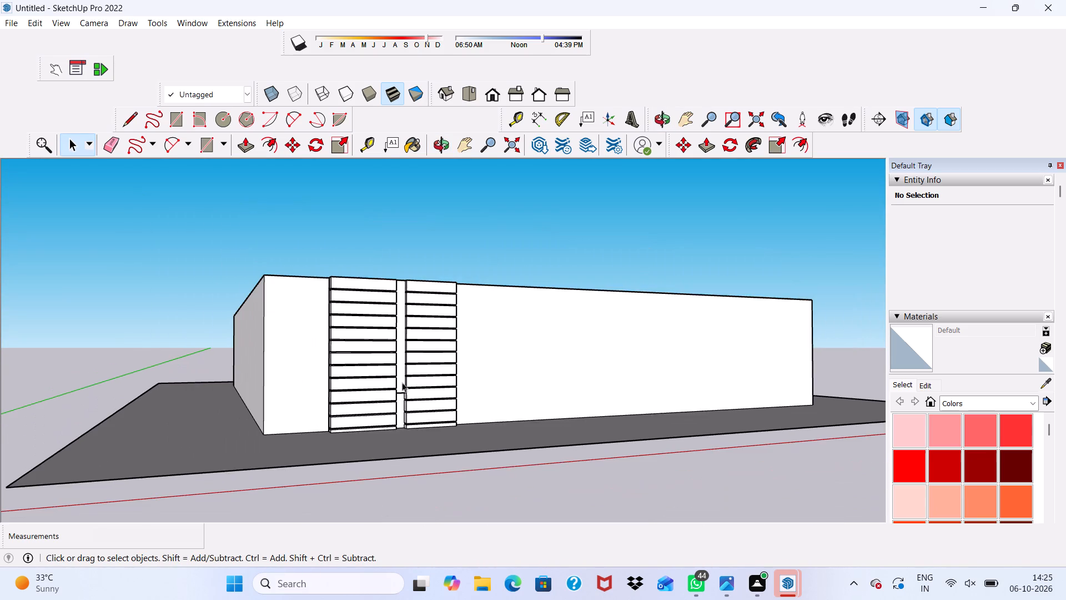
scroll(277, 235, "up", 5)
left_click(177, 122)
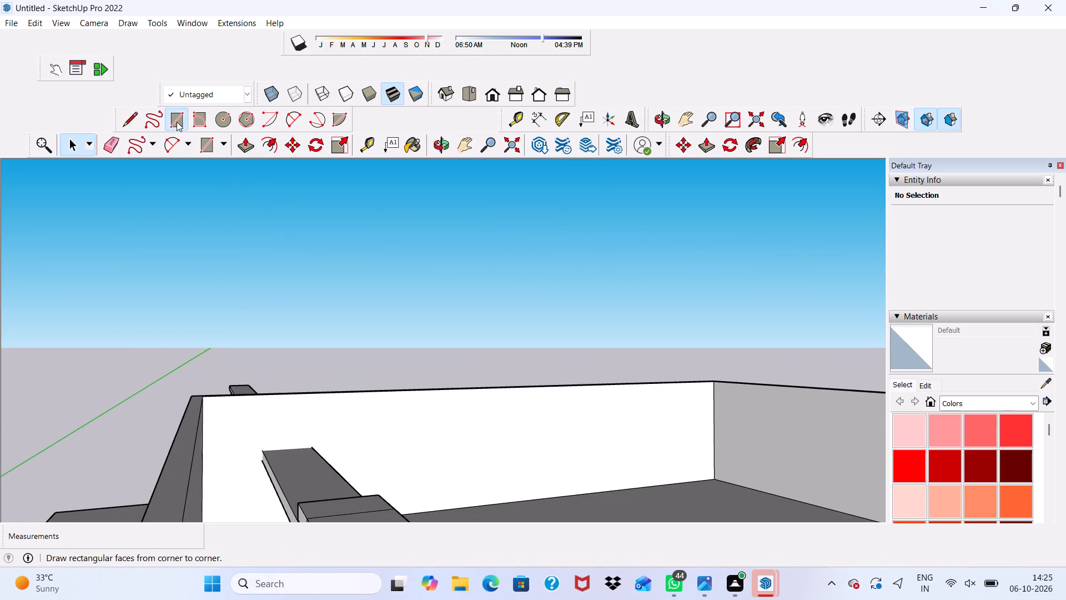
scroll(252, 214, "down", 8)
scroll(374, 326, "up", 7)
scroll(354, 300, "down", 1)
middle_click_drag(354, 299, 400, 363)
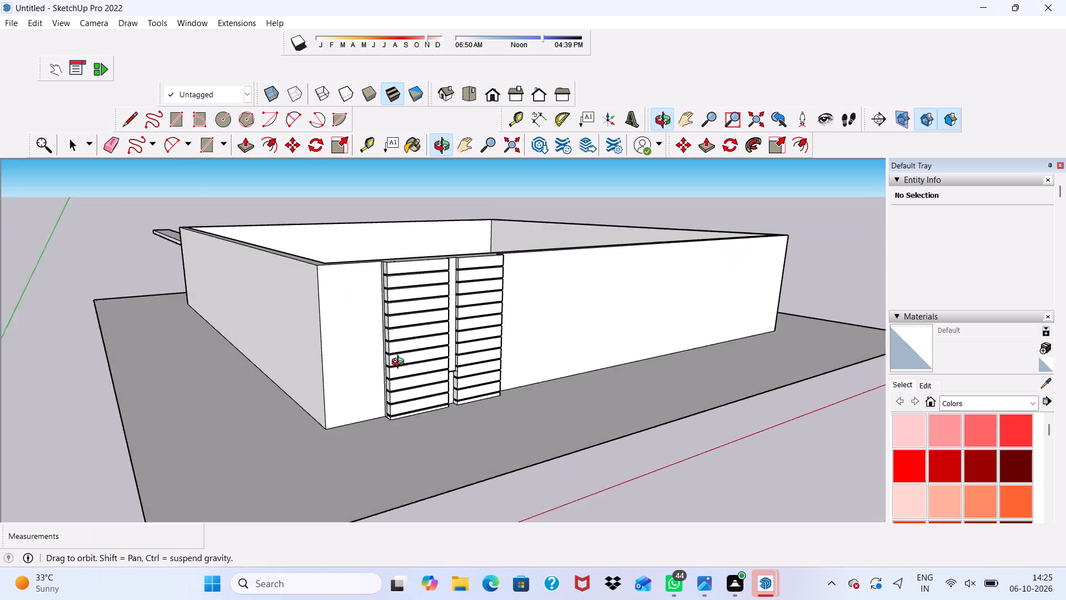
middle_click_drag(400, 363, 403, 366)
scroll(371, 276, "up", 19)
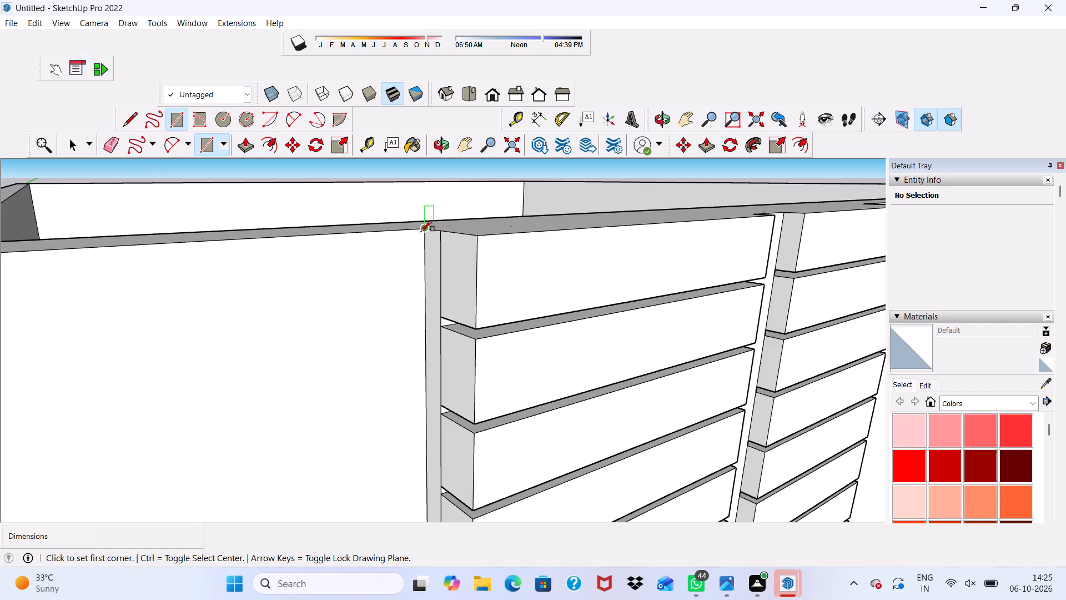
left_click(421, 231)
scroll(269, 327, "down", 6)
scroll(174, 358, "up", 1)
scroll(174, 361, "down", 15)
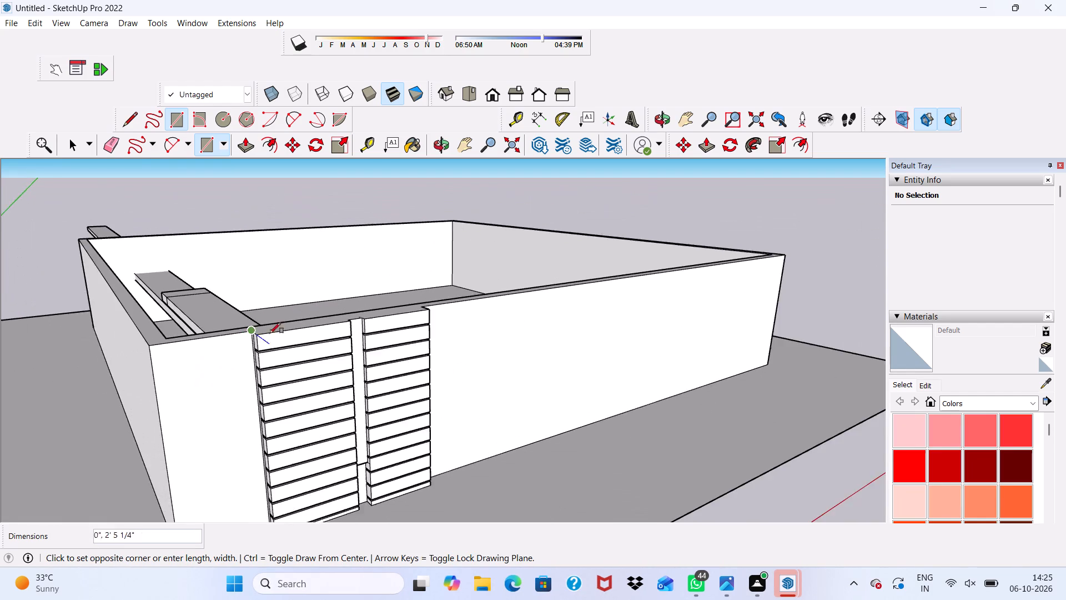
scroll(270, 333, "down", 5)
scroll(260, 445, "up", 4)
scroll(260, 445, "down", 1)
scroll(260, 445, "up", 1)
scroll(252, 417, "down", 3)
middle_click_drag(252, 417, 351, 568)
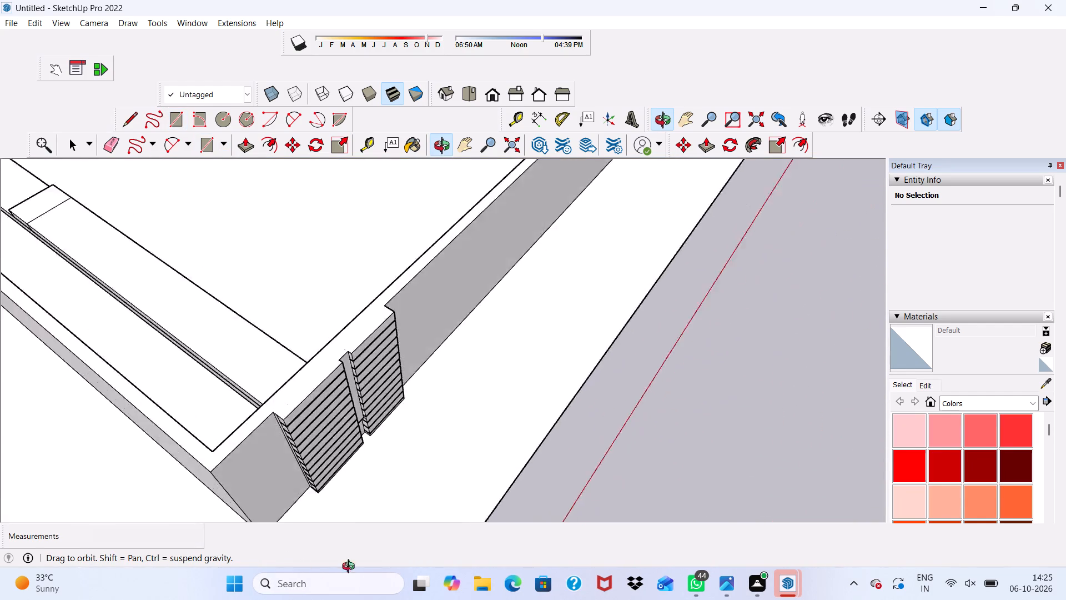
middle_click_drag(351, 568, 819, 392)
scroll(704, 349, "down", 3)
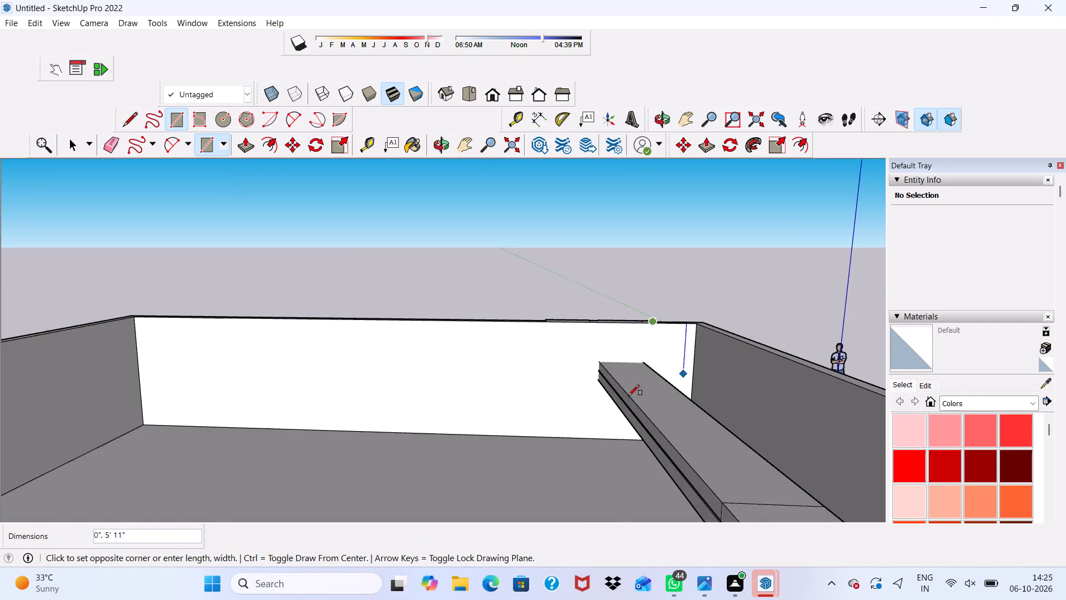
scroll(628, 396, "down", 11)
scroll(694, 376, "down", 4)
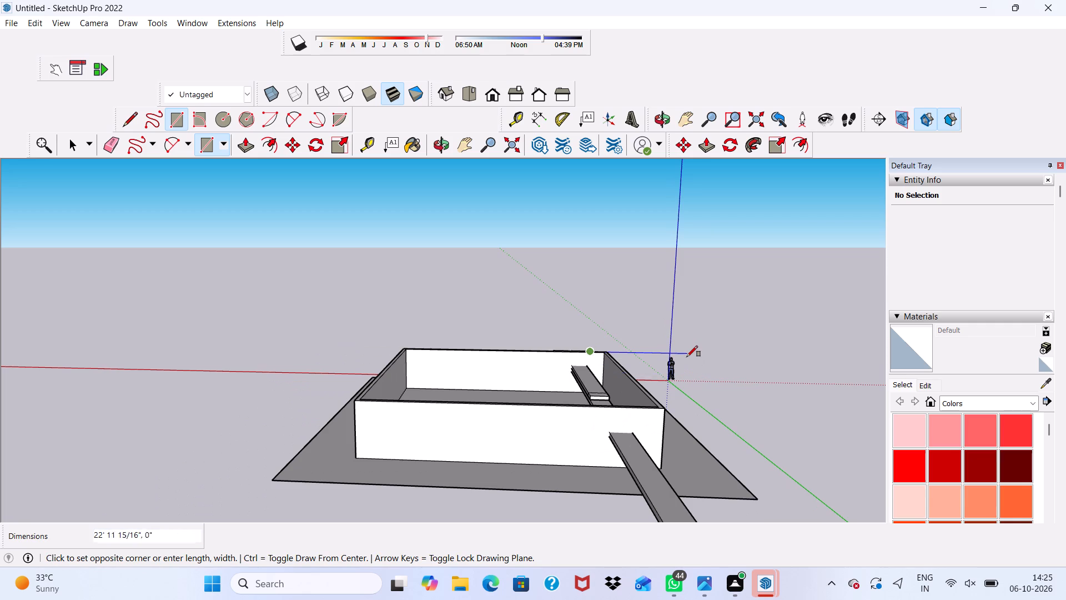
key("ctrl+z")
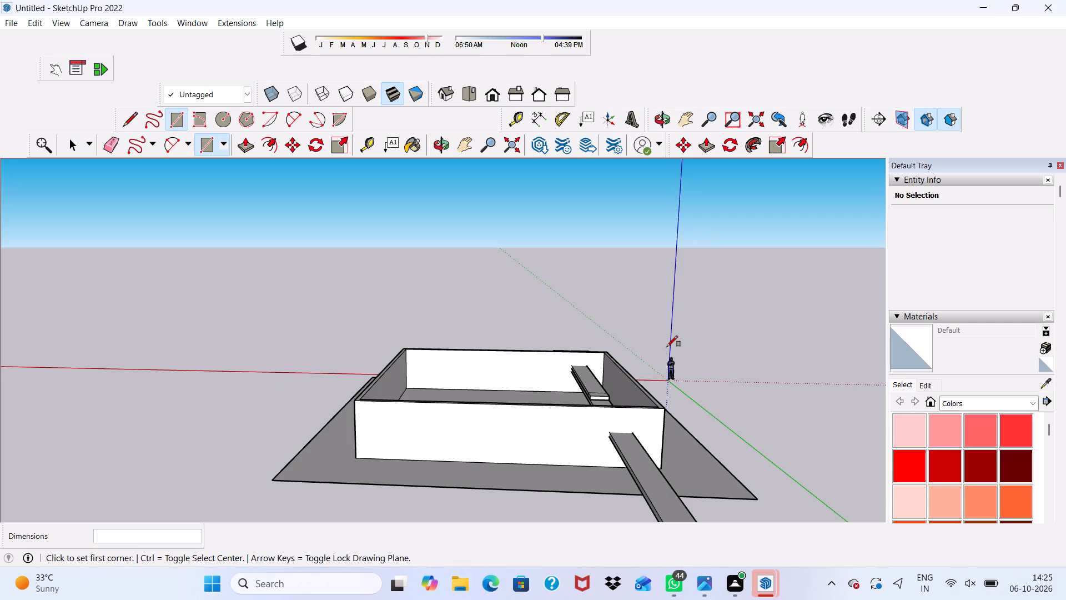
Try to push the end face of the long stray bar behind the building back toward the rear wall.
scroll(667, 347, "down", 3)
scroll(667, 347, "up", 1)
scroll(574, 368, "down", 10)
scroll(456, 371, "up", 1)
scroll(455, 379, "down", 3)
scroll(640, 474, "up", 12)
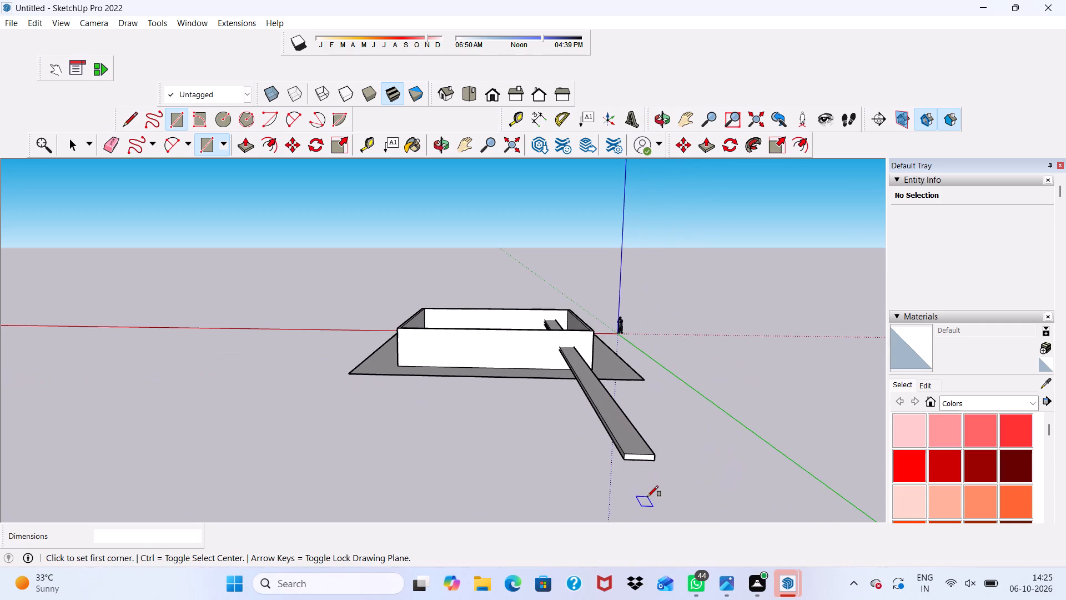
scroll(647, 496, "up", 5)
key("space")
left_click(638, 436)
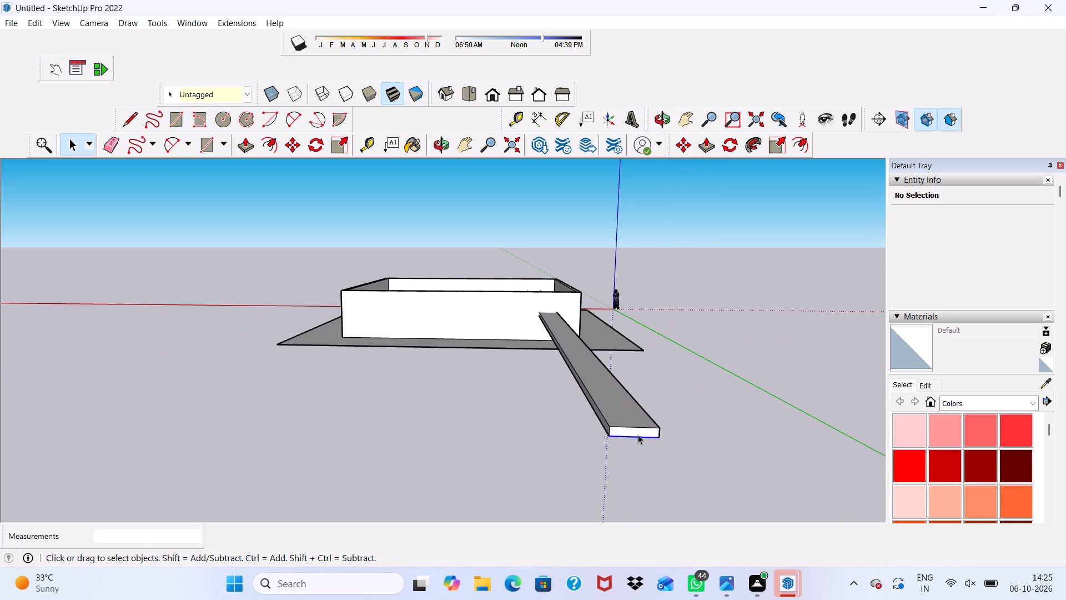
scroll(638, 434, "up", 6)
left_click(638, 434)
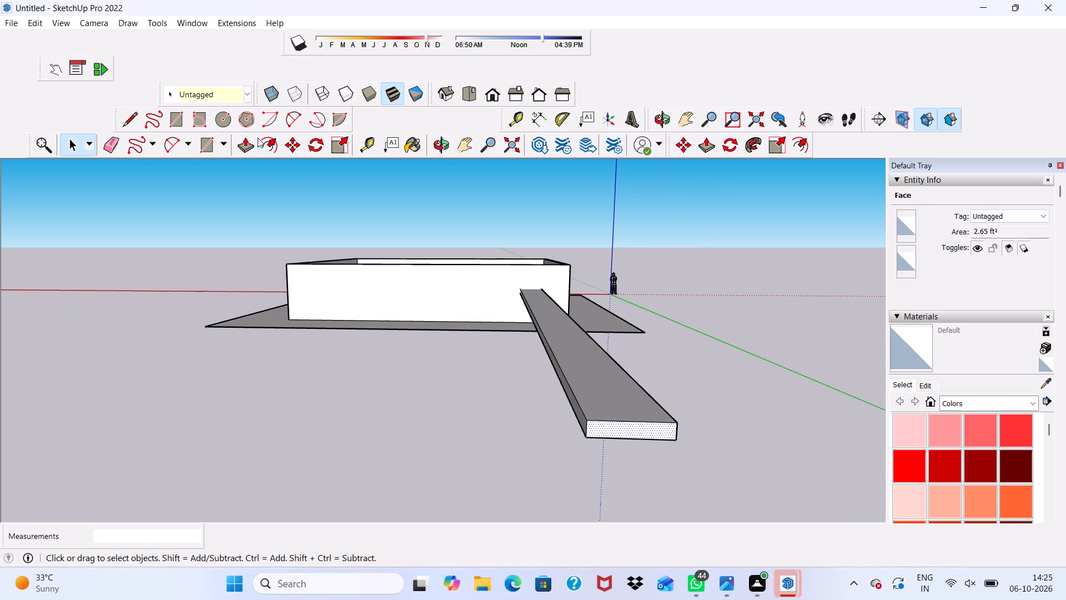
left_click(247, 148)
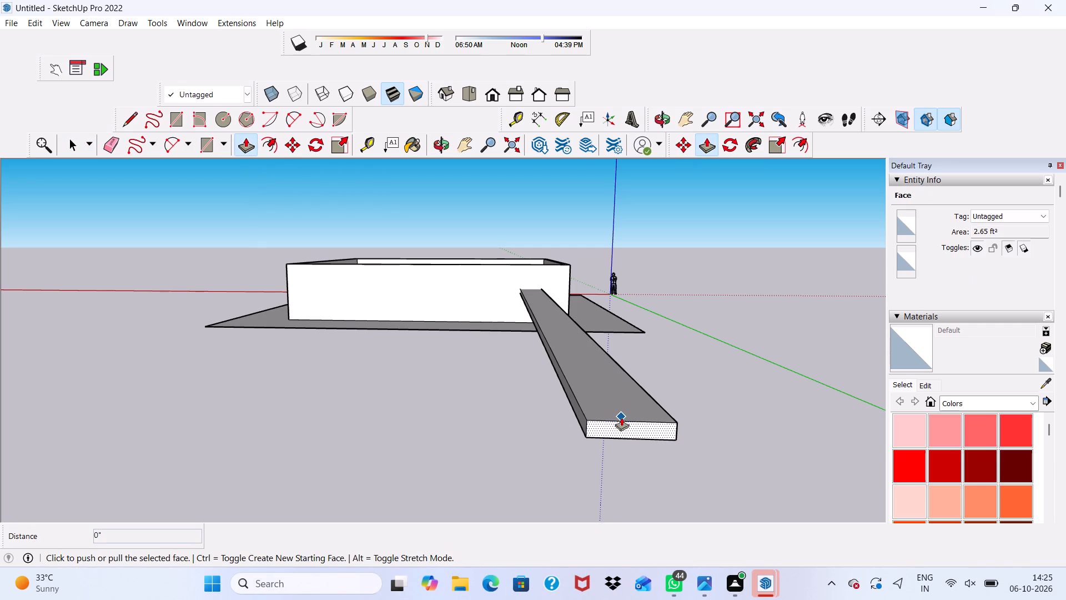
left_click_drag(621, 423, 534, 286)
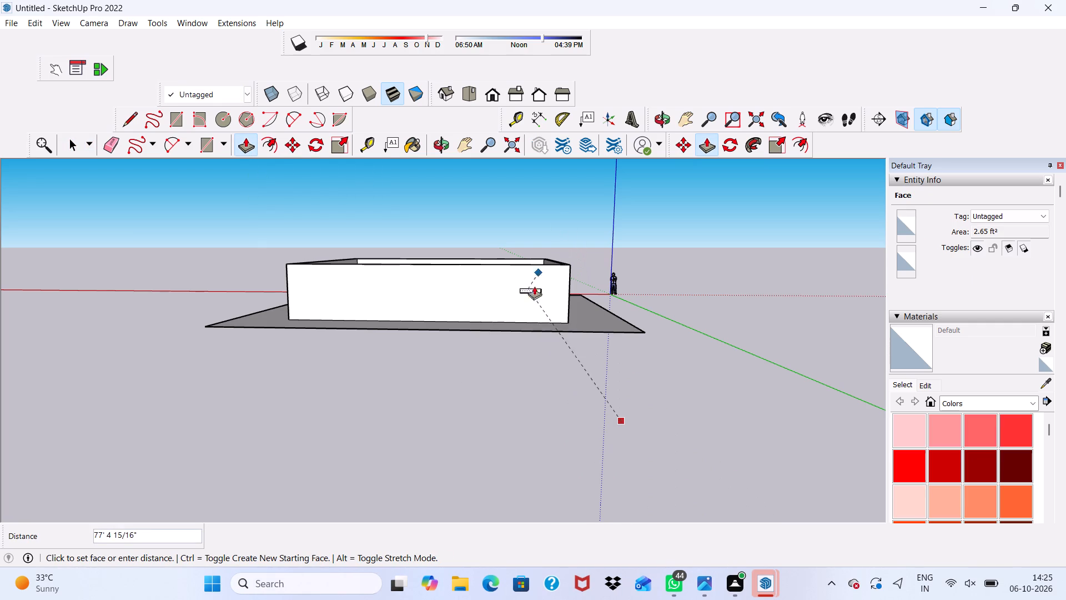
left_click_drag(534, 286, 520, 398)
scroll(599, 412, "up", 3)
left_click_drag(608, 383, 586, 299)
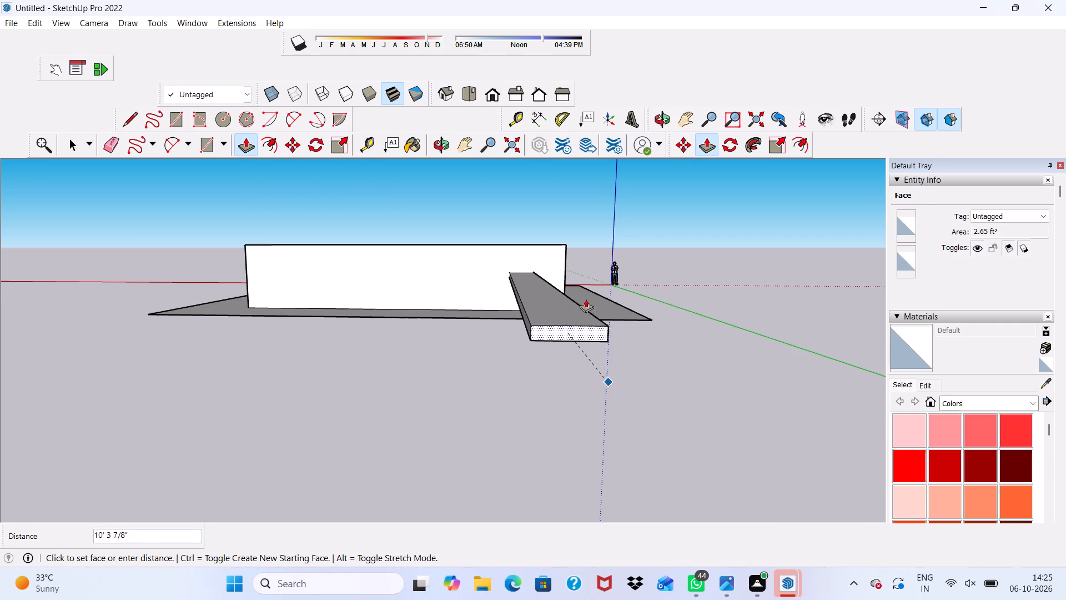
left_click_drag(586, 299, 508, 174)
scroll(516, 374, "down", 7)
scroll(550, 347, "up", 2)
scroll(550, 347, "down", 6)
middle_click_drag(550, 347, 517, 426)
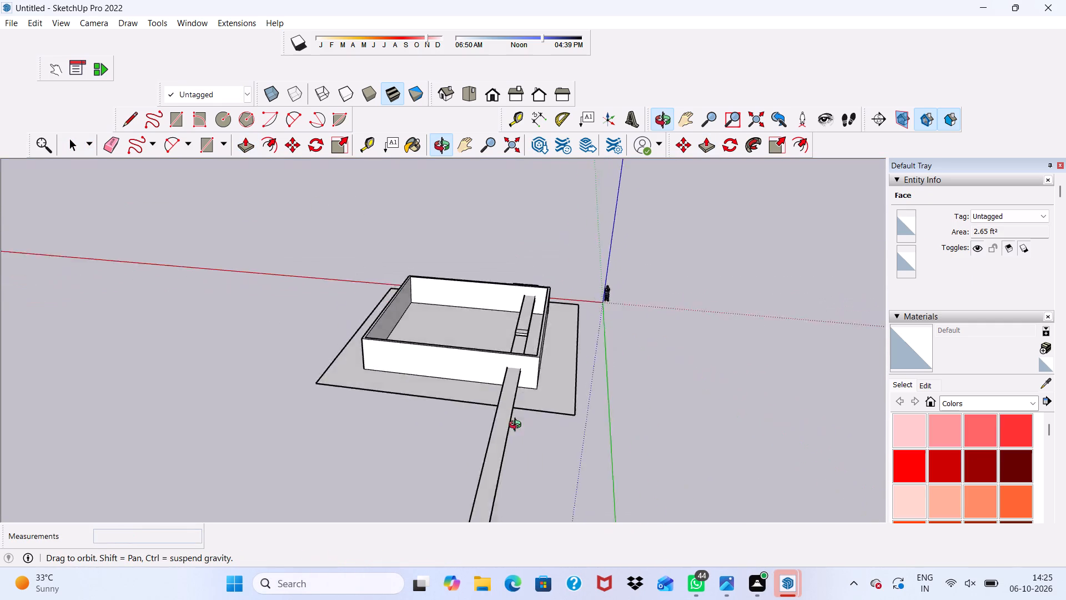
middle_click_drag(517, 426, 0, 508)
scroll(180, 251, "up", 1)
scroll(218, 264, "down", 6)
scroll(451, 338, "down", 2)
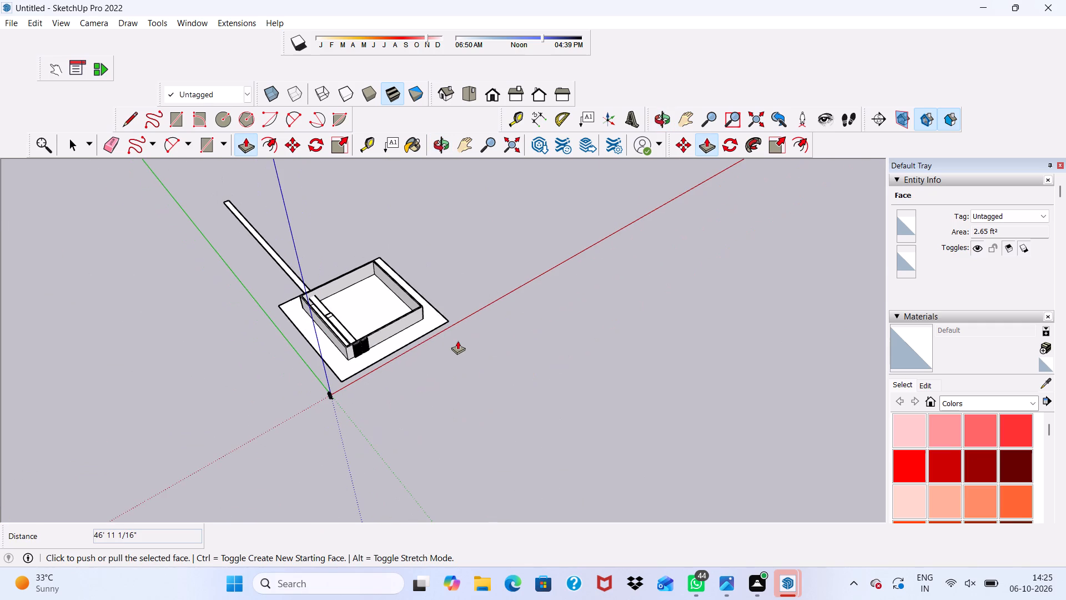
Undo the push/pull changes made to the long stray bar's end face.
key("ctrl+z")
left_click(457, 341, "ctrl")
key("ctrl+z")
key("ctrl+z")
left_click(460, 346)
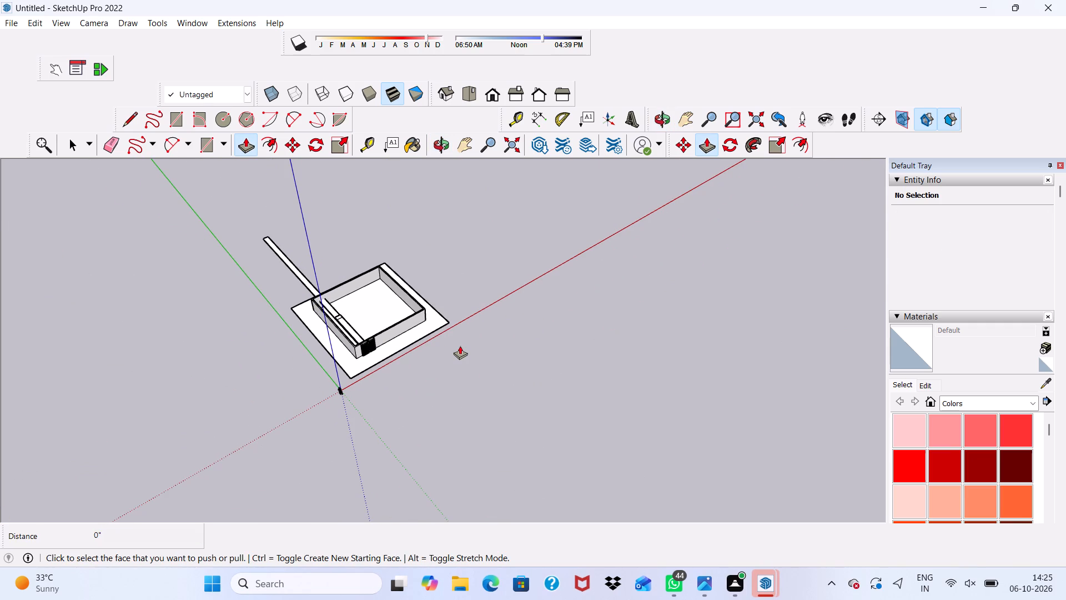
Undo the earlier edits step by step until the long stray bars running across and behind the building are removed.
key("ctrl+z")
key("ctrl+z")
key("ctrl+z")
left_click(460, 346)
key("ctrl+z")
left_click_drag(460, 346, 453, 358, "ctrl")
key("ctrl+z")
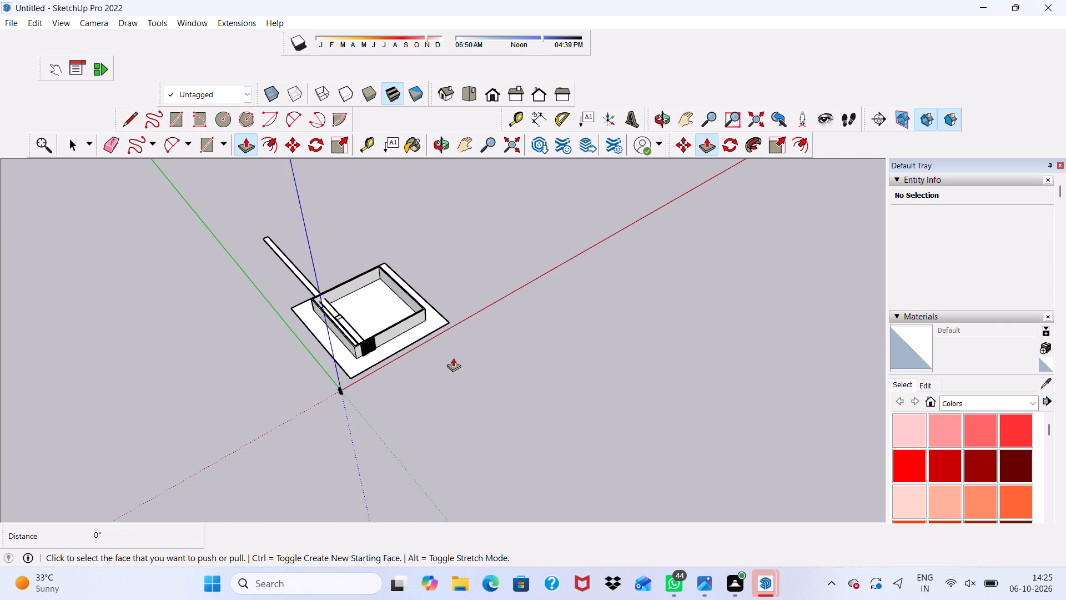
key("ctrl+z")
left_click(453, 358, "ctrl")
key("ctrl+z")
left_click(453, 358)
key("ctrl+z")
left_click(453, 358)
key("ctrl+z")
key("ctrl+z")
key("z")
key("ctrl+z")
key("ctrl+z")
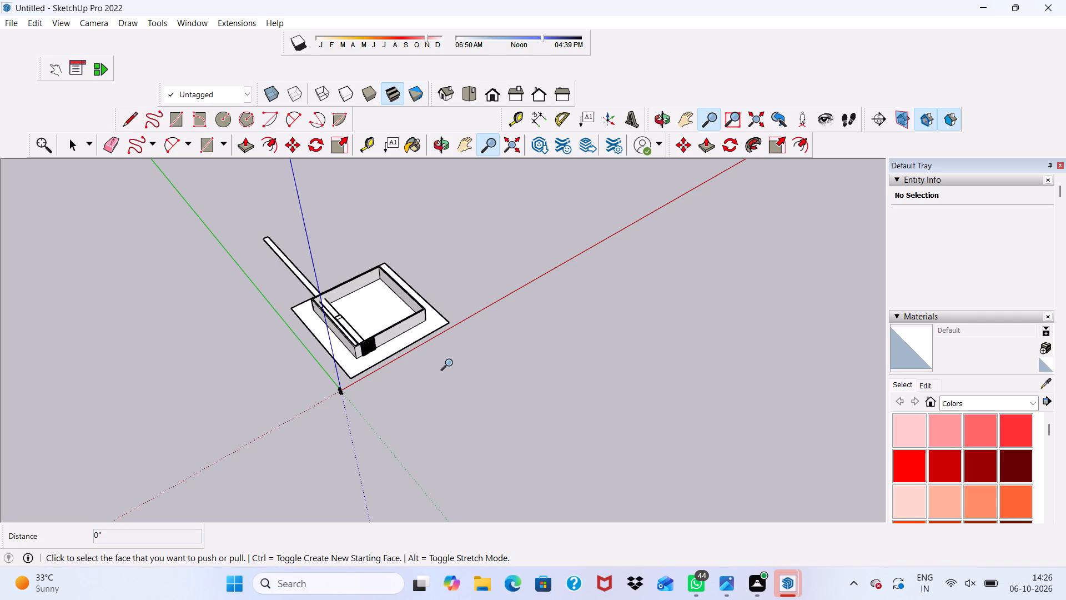
key("ctrl+z")
key("ctrl+z")
key("ctrl+z")
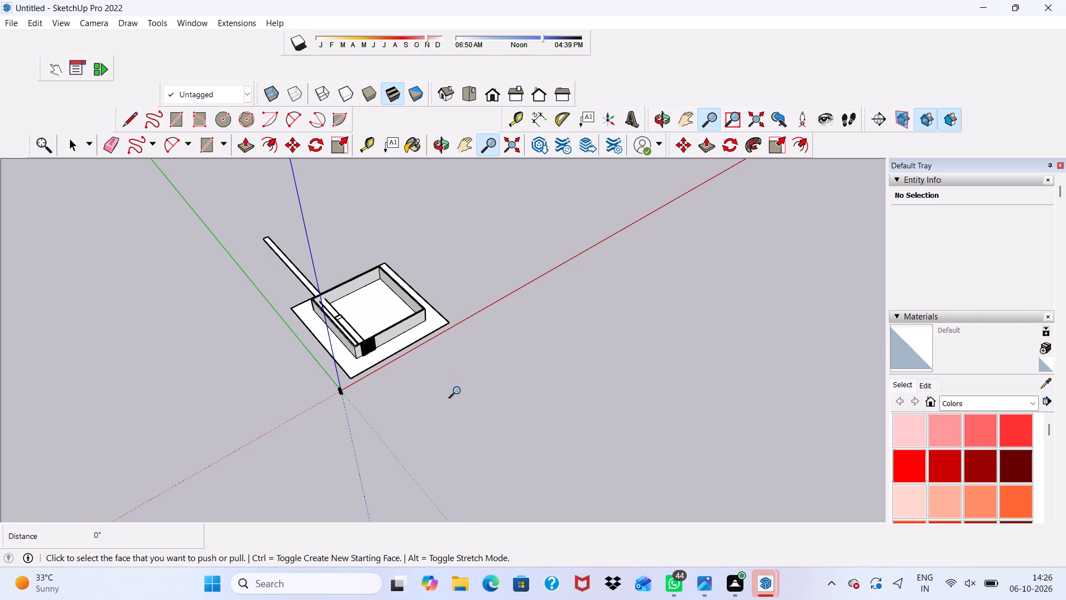
key("ctrl+z")
key("ctrl+z")
key("ctrl+z")
scroll(439, 378, "up", 1)
scroll(429, 372, "down", 4)
middle_click_drag(420, 374, 276, 252, "ctrl")
key("ctrl+z")
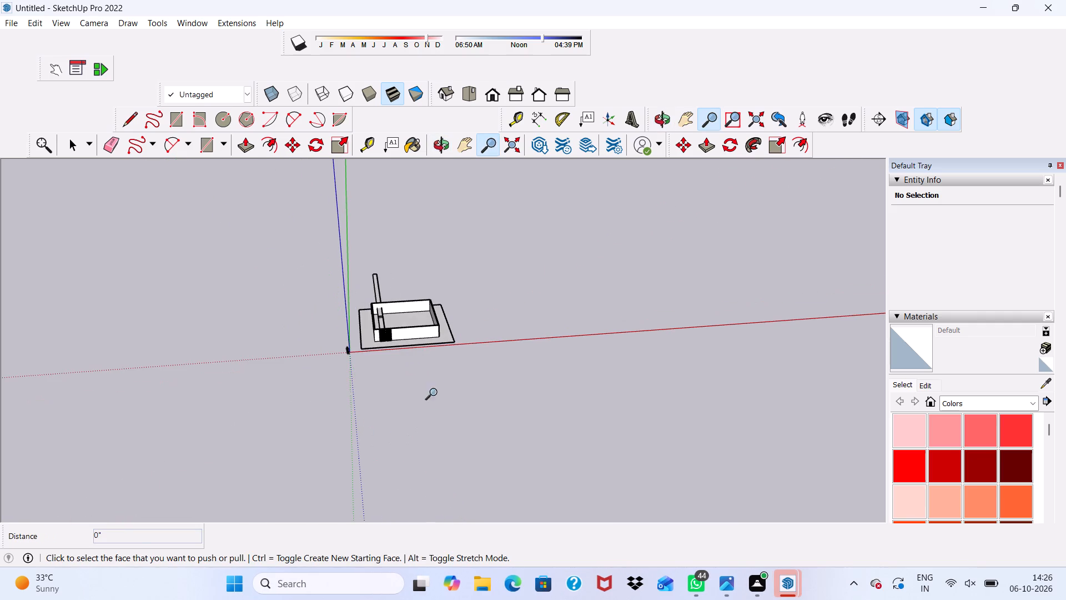
key("ctrl+z")
key("ctrl+z")
key("ctrl+z")
key("ctrl+z")
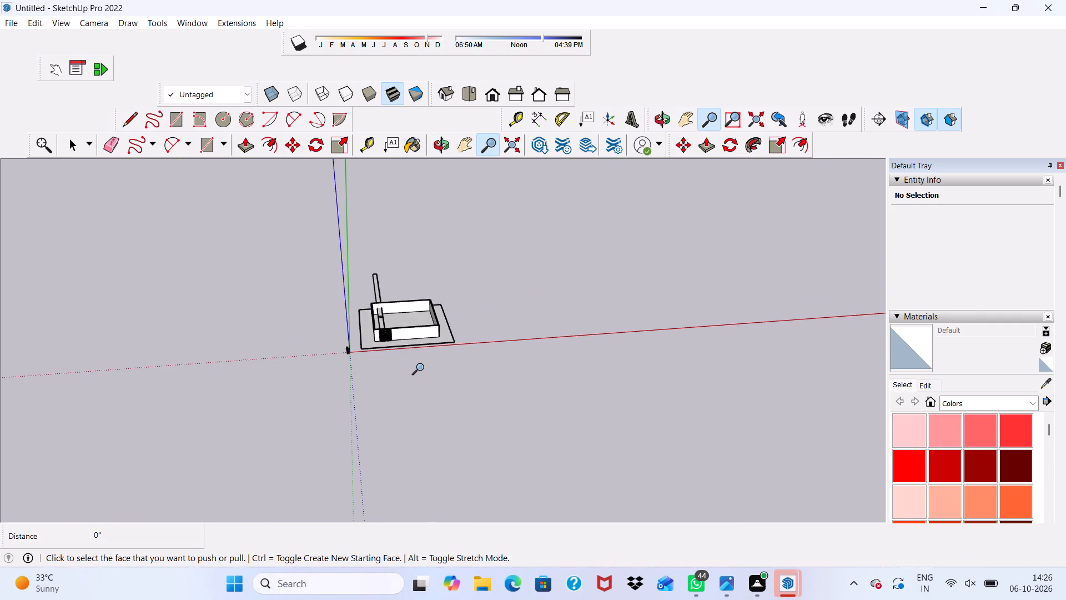
key("ctrl+z")
scroll(416, 344, "up", 1, "ctrl")
key("ctrl+z")
key("space")
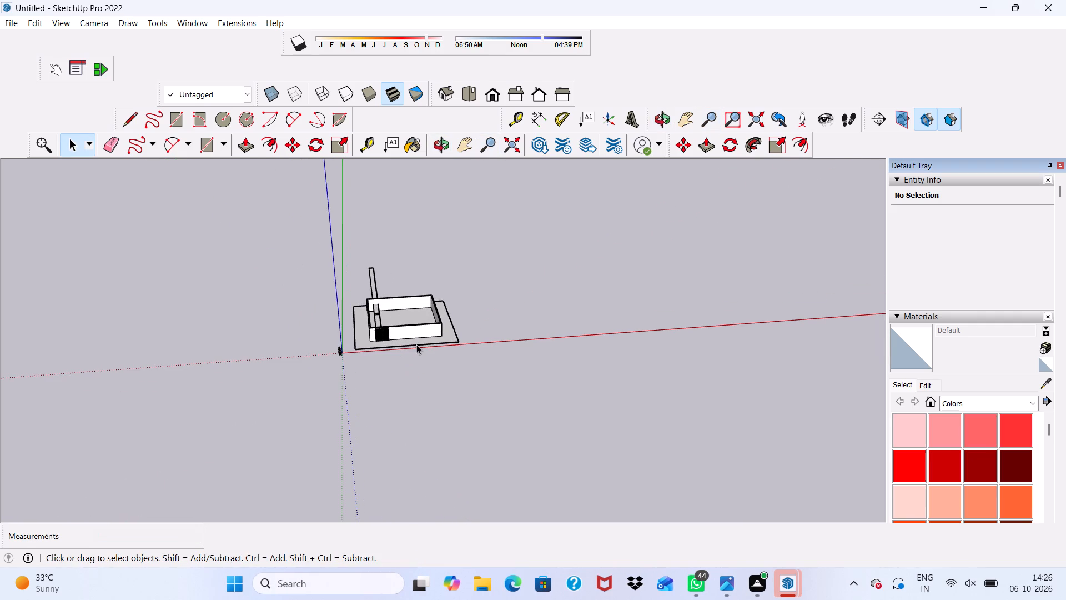
key("ctrl+z")
key("ctrl+z")
key("ctrl+z")
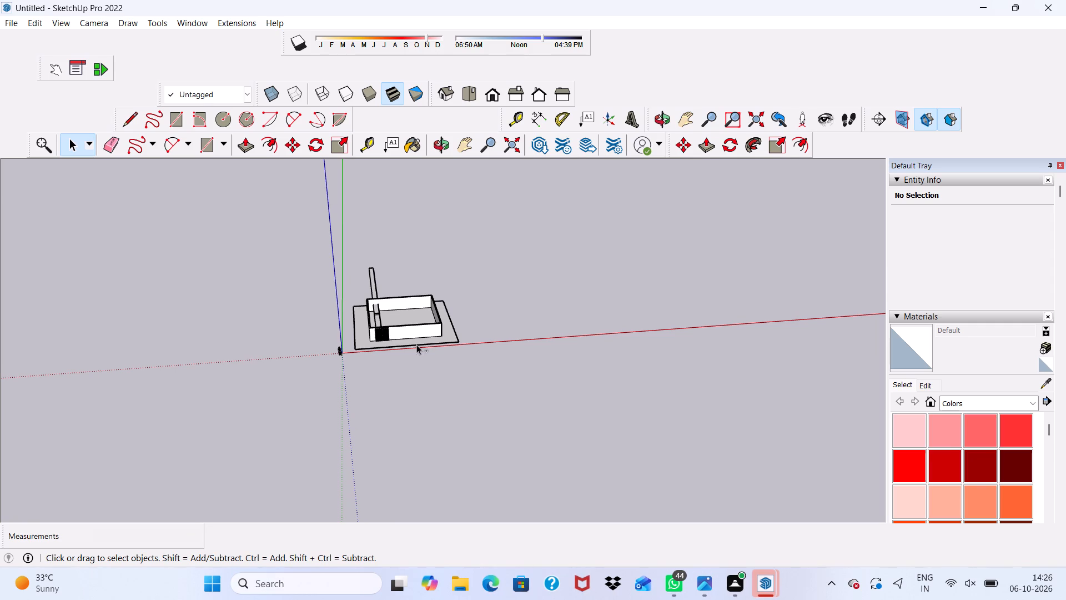
key("ctrl+z")
key("ctrl+z")
key("ctrl+z")
key("ctrl+z")
key("ctrl+z")
scroll(366, 334, "up", 14)
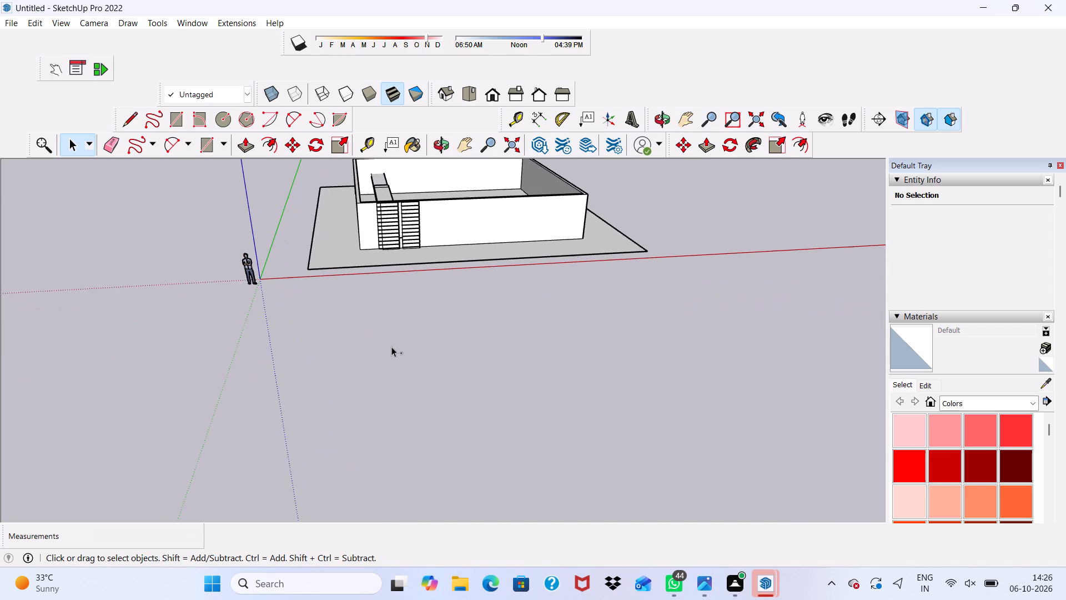
key("ctrl+z")
key("ctrl+z")
key("ctrl+z")
key("ctrl+z")
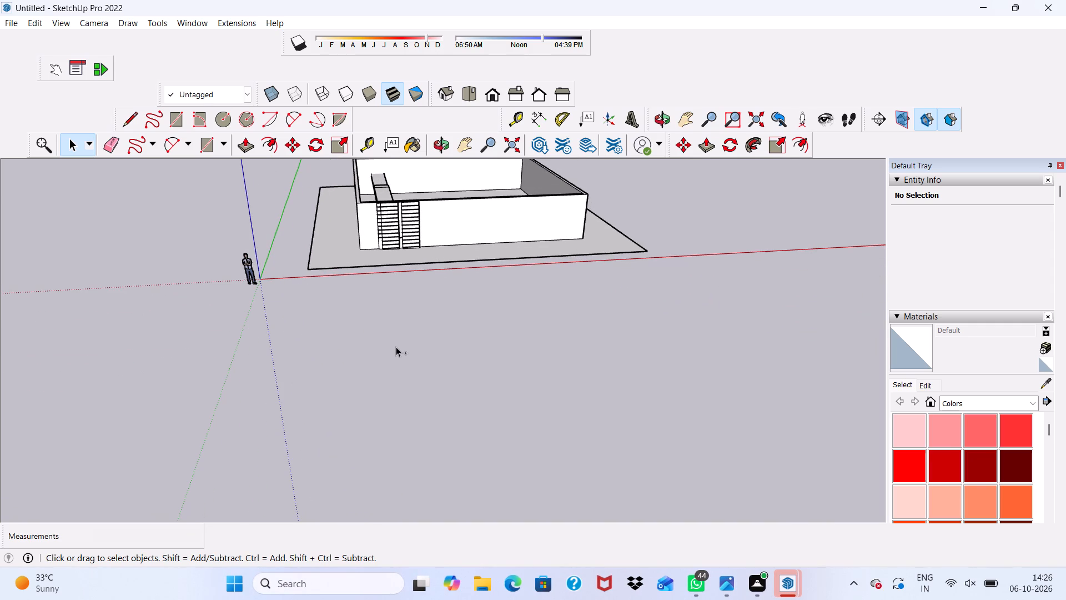
key("ctrl+z")
key("ctrl+z")
key("ctrl+z")
key("ctrl+z")
key("ctrl+z")
key("ctrl+z")
key("ctrl+z")
key("ctrl+z")
key("ctrl+z")
key("ctrl+z")
key("ctrl+z")
key("ctrl+z")
key("ctrl+z")
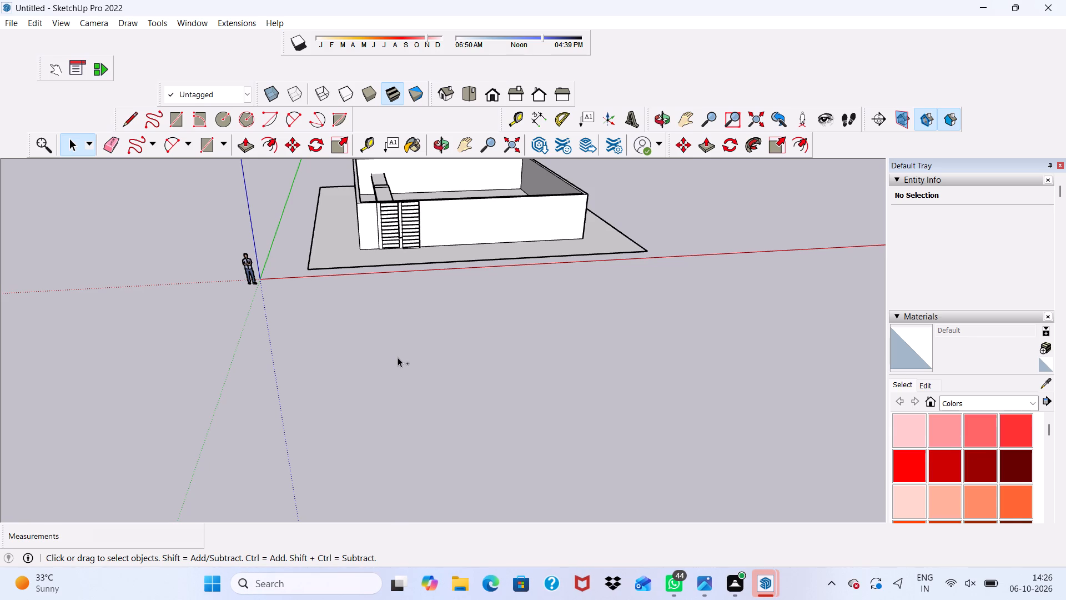
key("ctrl+z")
key("ctrl+z")
key("ctrl+z")
key("ctrl+z")
key("ctrl+z")
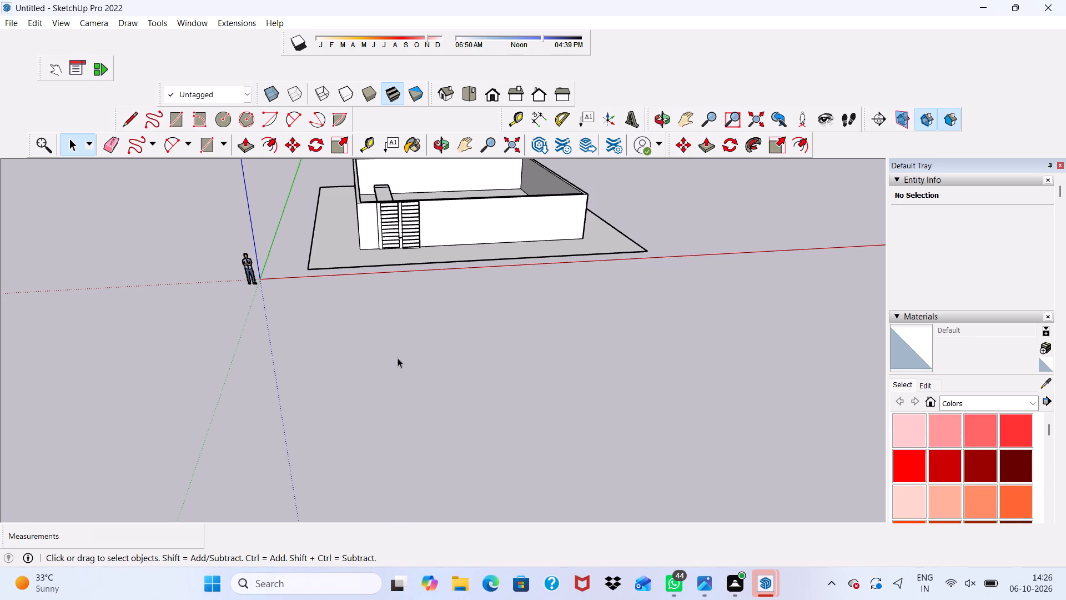
key("ctrl+z")
key("ctrl+z")
key("ctrl+z")
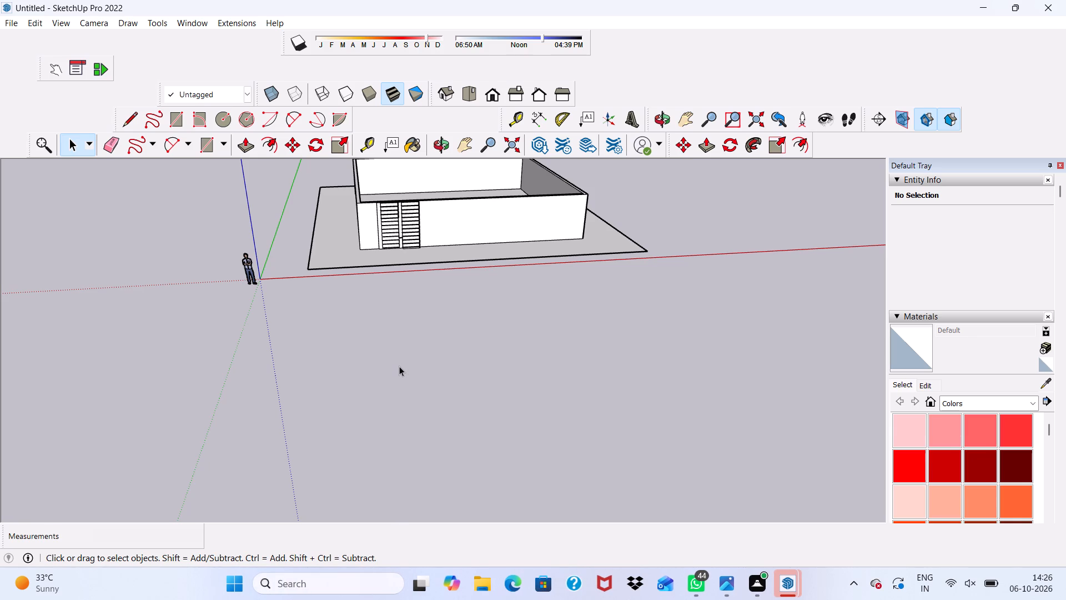
scroll(406, 351, "down", 2)
middle_click_drag(408, 348, 425, 490)
scroll(426, 257, "up", 9)
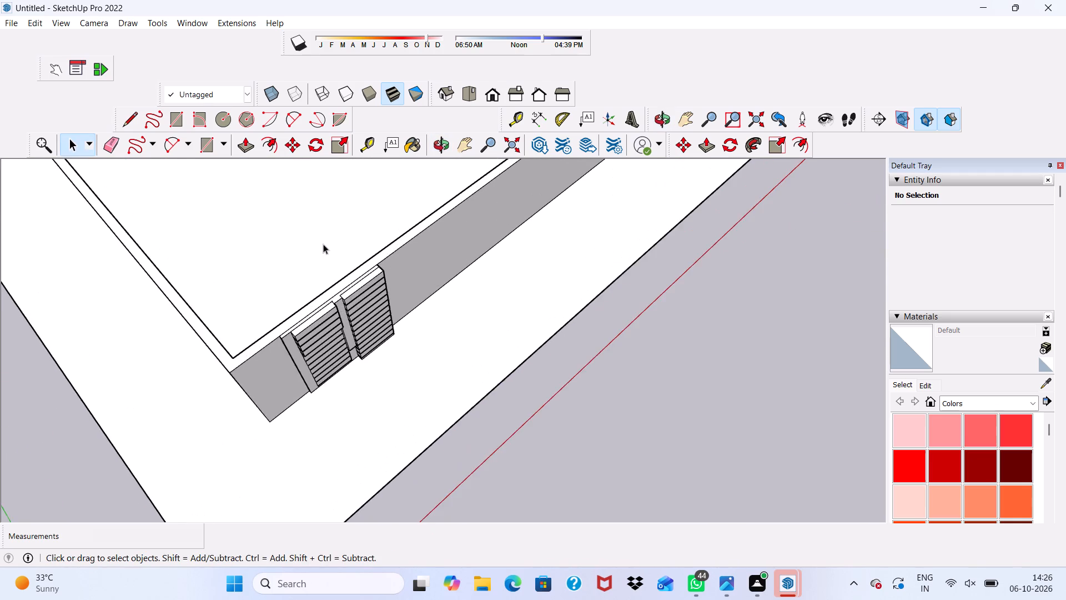
Push/Pull the uppermost flat slat in the panel column nearest the building corner out 6", flush with the slats above.
middle_click_drag(291, 269, 182, 233)
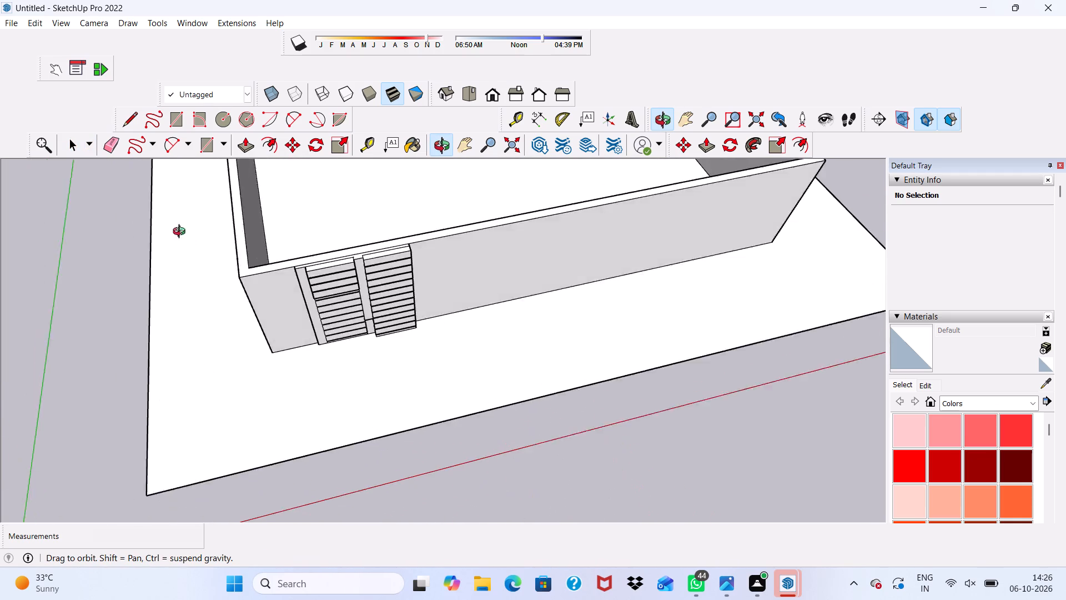
middle_click_drag(182, 233, 172, 202)
scroll(310, 363, "up", 10)
middle_click_drag(357, 221, 359, 95)
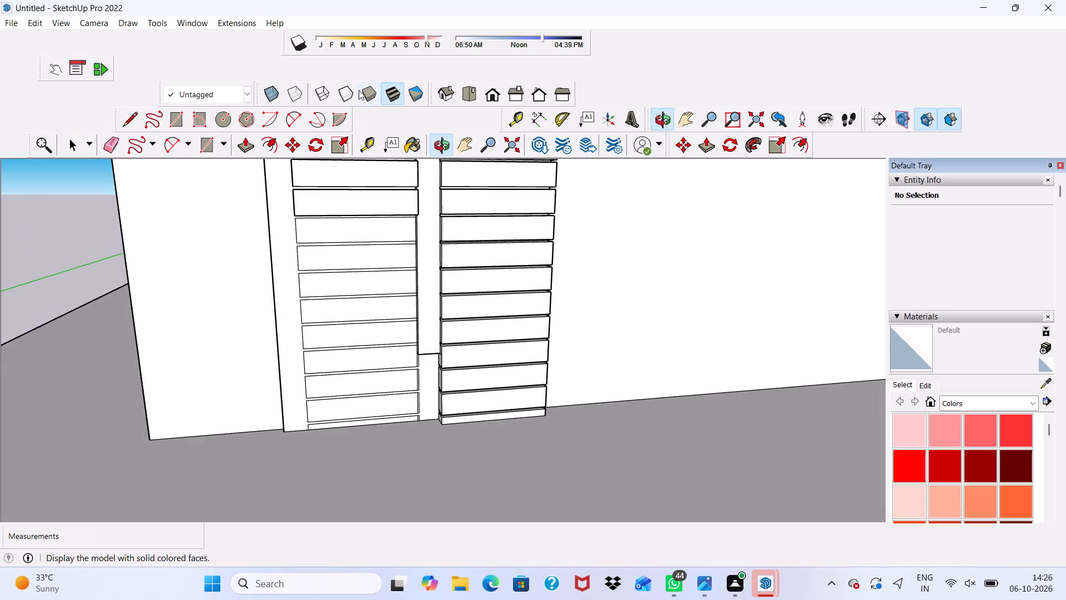
scroll(323, 214, "up", 6)
left_click(339, 241)
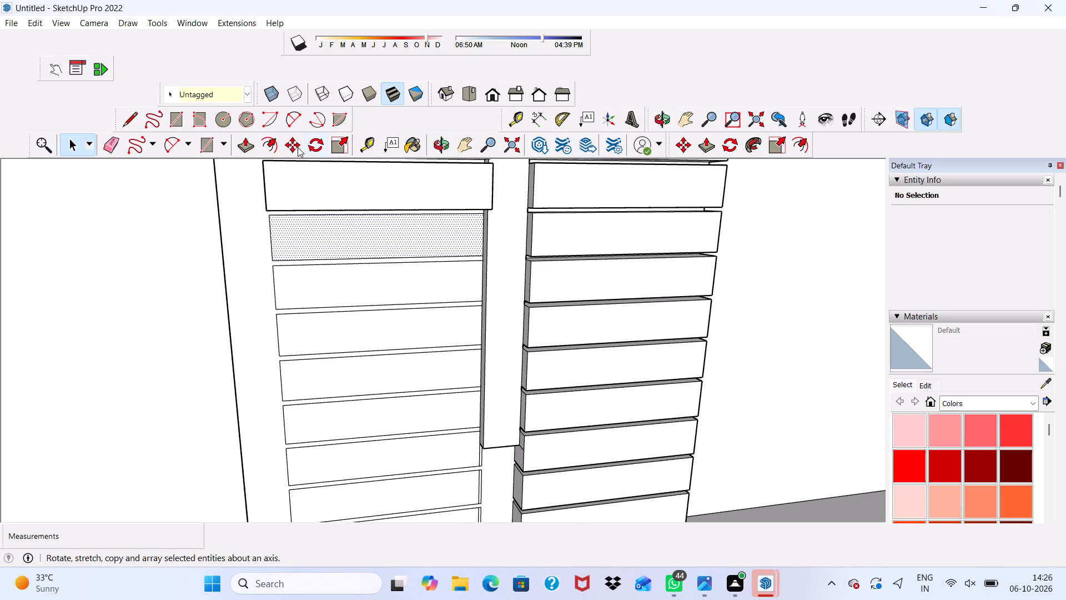
middle_click_drag(291, 191, 411, 144)
scroll(413, 134, "down", 1)
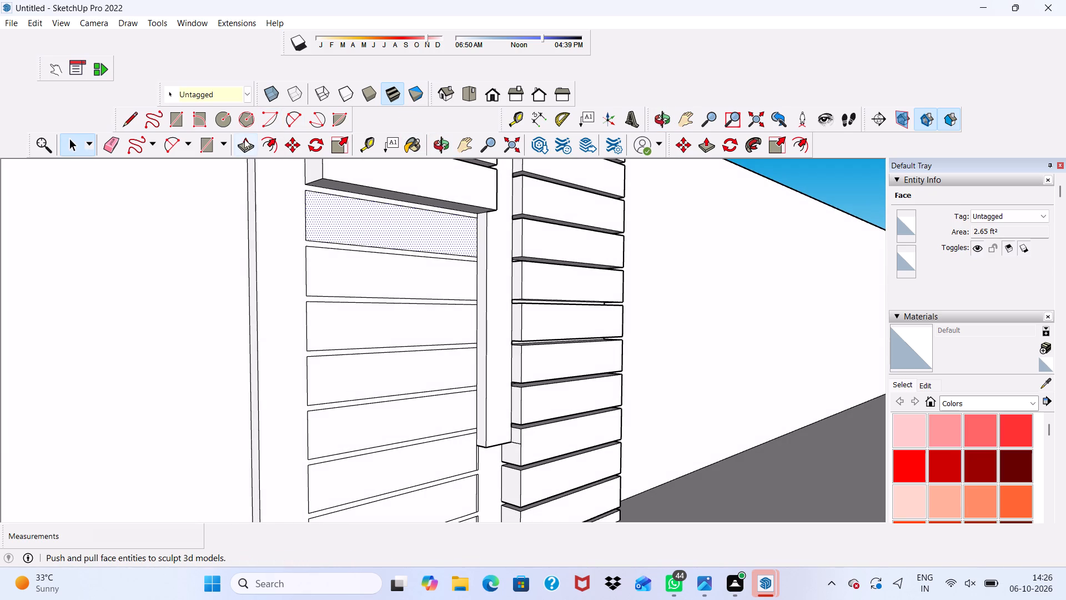
left_click(244, 138)
left_click(351, 229)
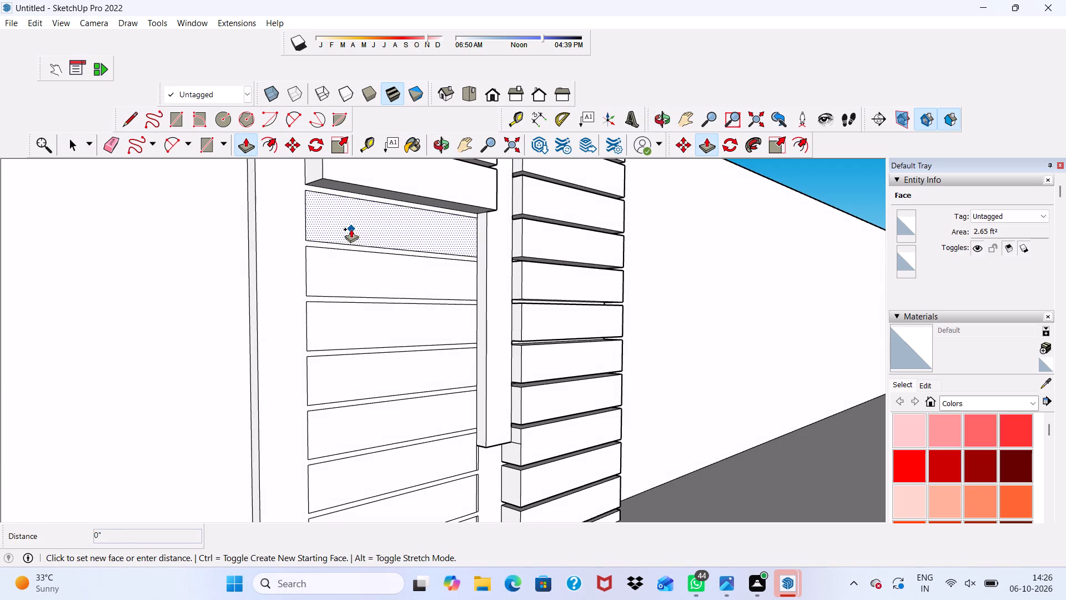
scroll(352, 207, "down", 4)
middle_click_drag(352, 208, 355, 282)
left_click(349, 214)
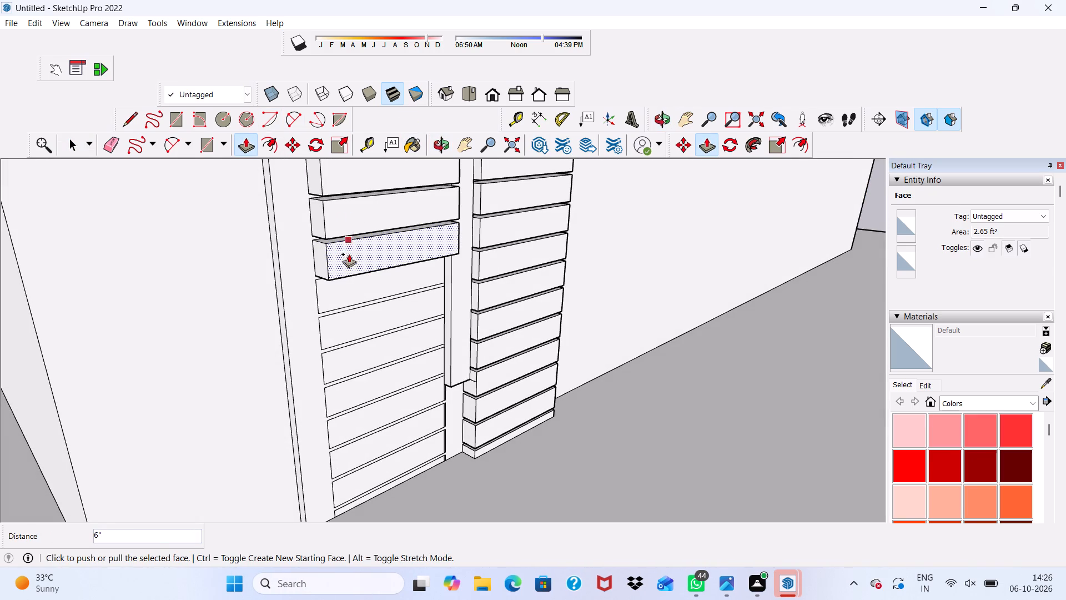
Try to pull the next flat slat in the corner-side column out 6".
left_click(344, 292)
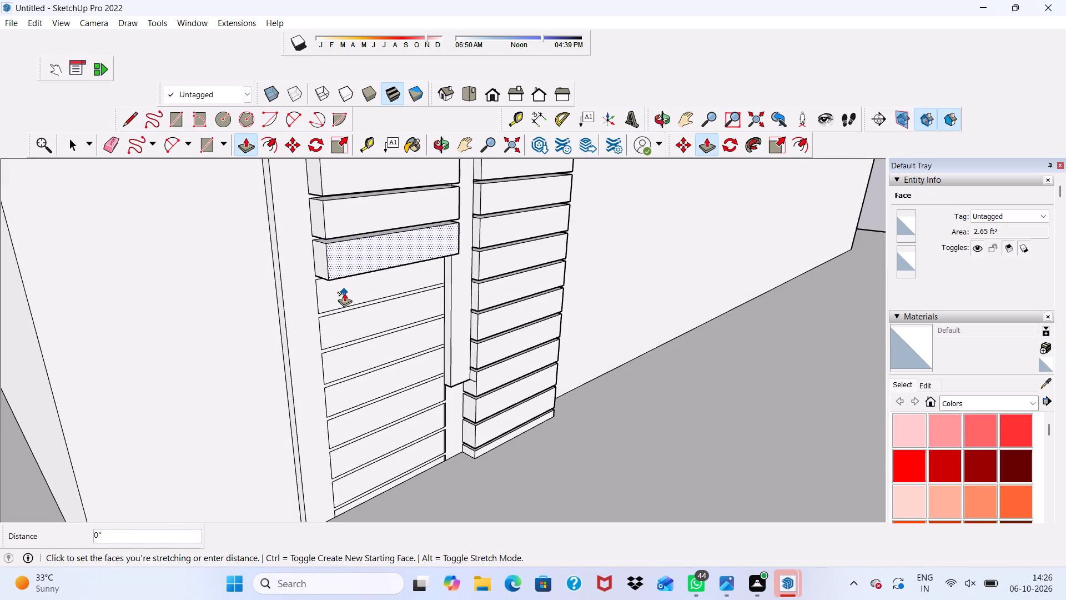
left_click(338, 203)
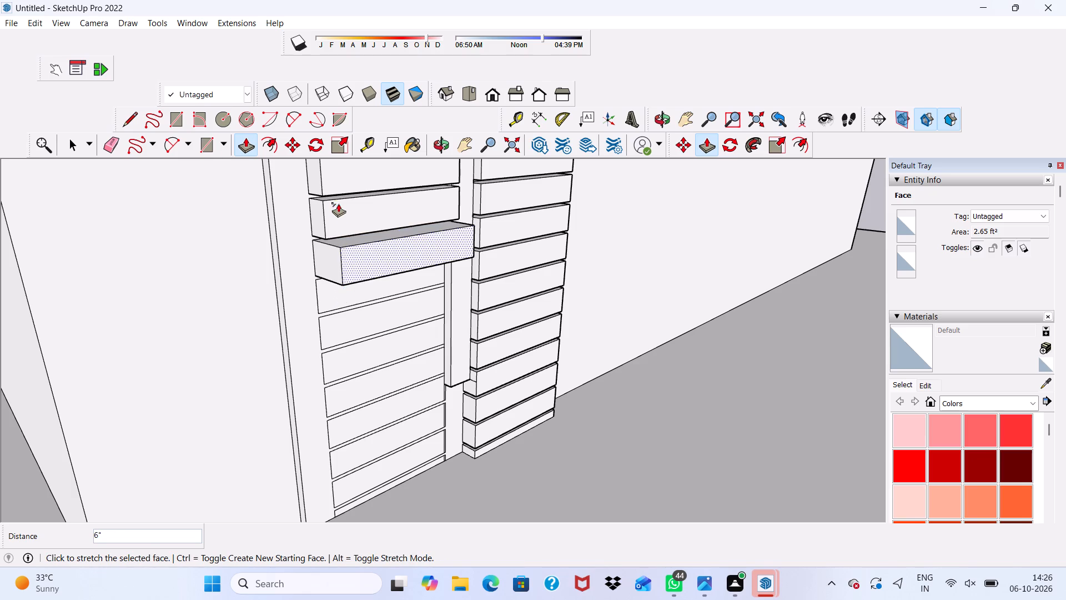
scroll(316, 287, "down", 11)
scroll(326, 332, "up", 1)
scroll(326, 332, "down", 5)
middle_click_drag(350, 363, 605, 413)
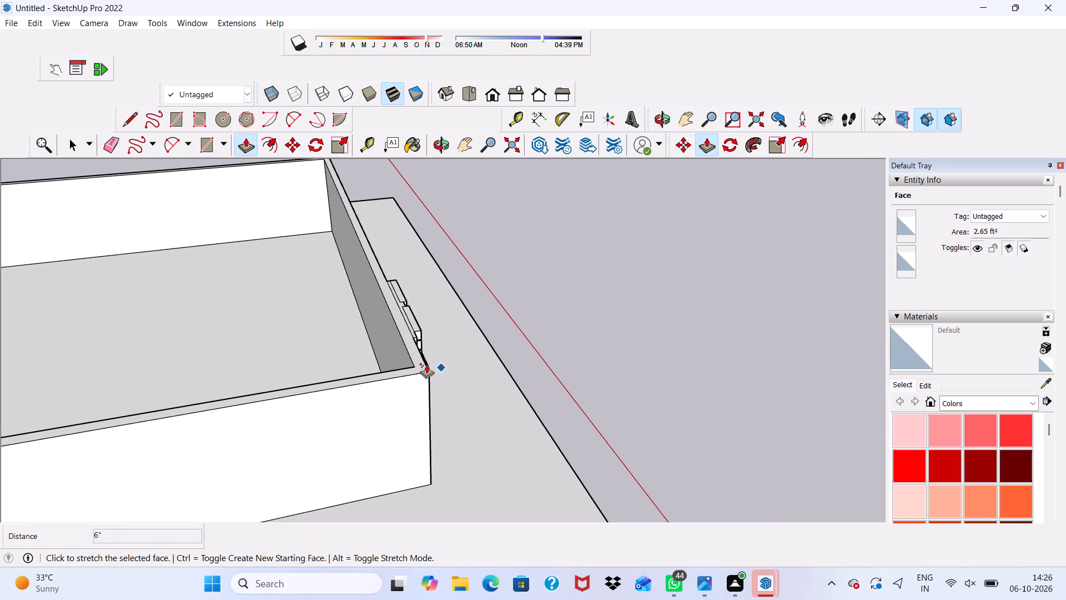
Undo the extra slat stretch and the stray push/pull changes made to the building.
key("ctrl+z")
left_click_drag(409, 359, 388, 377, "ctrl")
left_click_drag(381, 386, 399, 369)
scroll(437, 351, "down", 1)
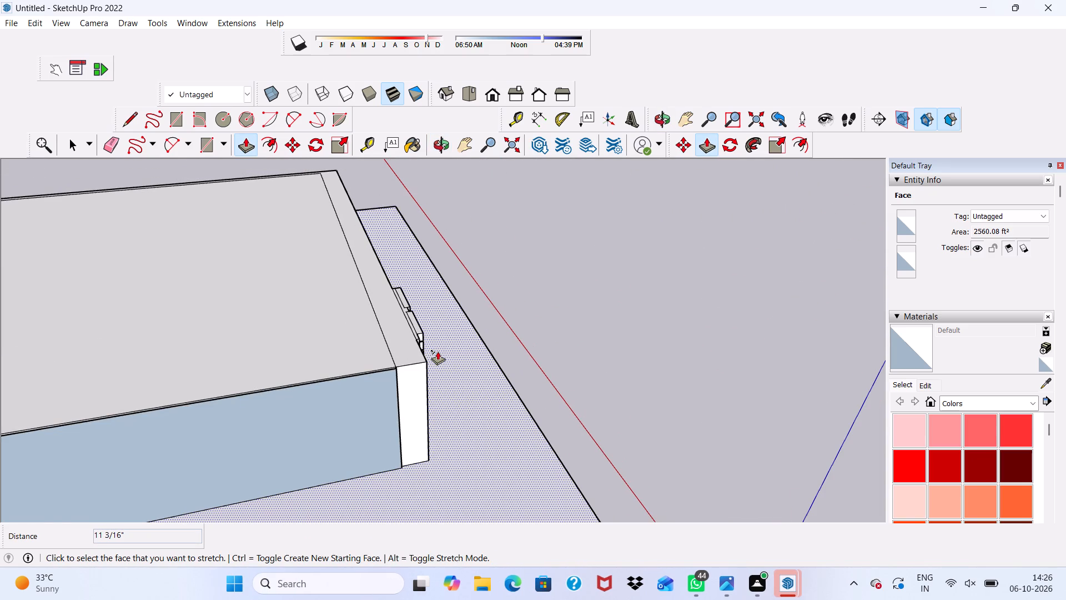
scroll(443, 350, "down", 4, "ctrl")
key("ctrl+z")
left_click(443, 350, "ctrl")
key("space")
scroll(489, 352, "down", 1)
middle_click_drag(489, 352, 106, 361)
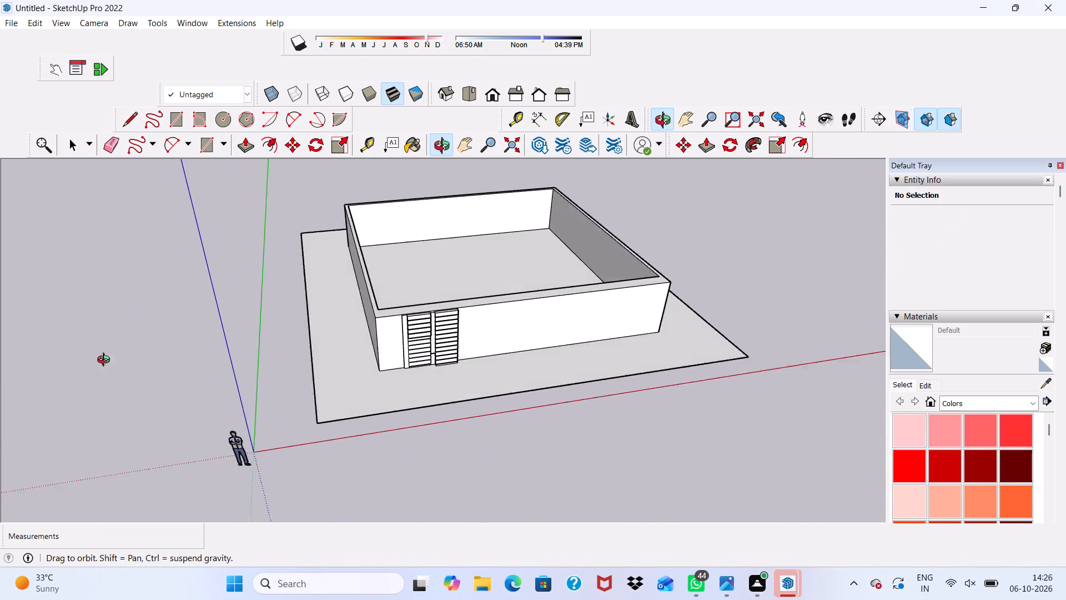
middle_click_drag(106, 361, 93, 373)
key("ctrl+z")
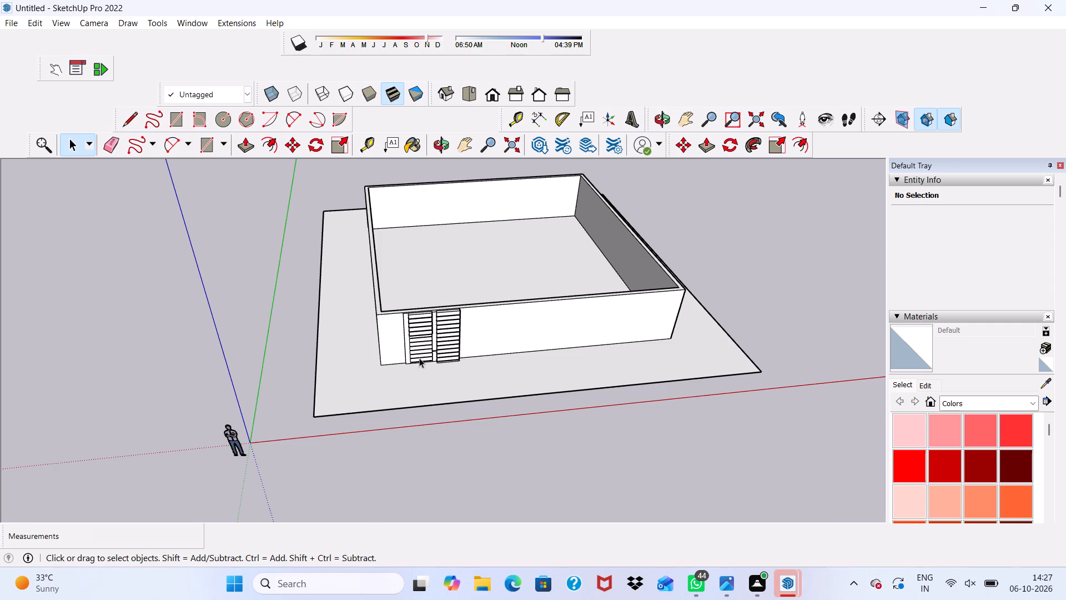
Push/Pull the flat slat directly below the projecting ones in the corner-side column out 6".
scroll(421, 340, "up", 10)
middle_click_drag(419, 329, 570, 294)
scroll(499, 347, "up", 4)
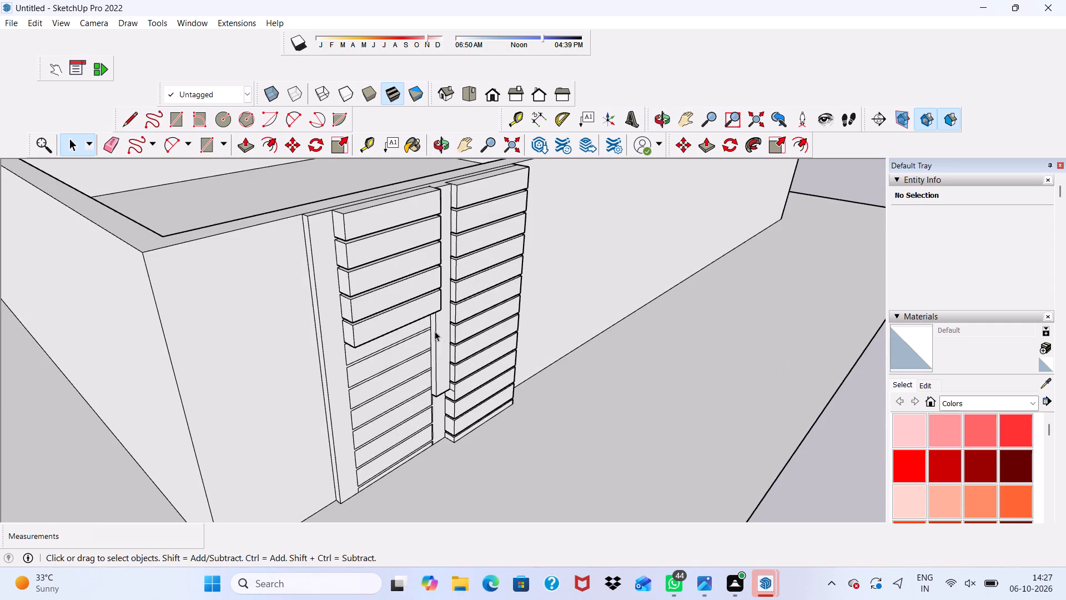
middle_click_drag(423, 329, 320, 167)
scroll(295, 279, "up", 1)
scroll(443, 436, "up", 4)
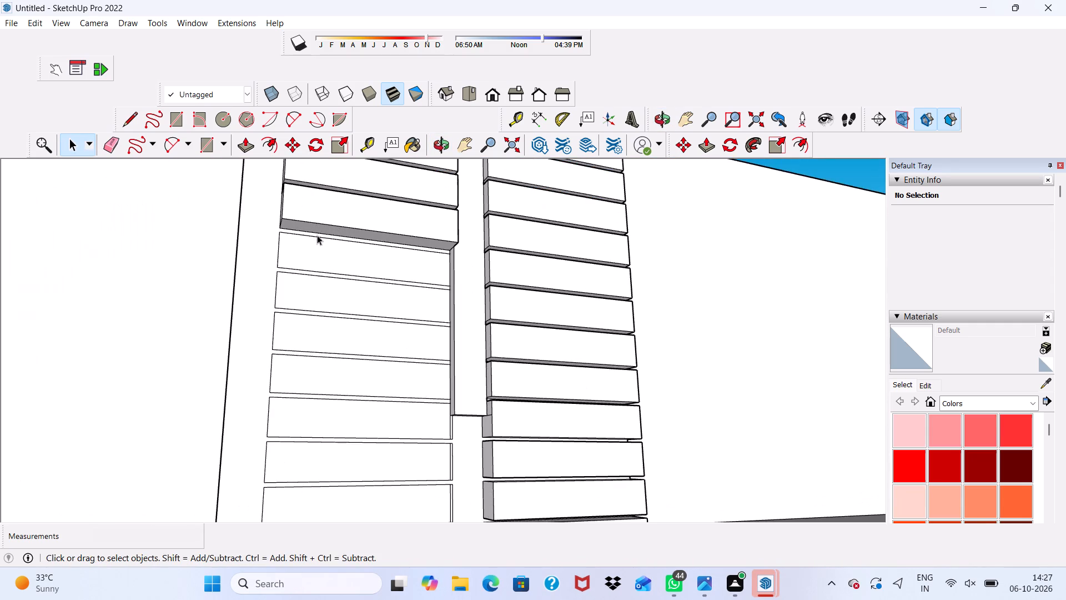
scroll(316, 232, "up", 3)
left_click(308, 274)
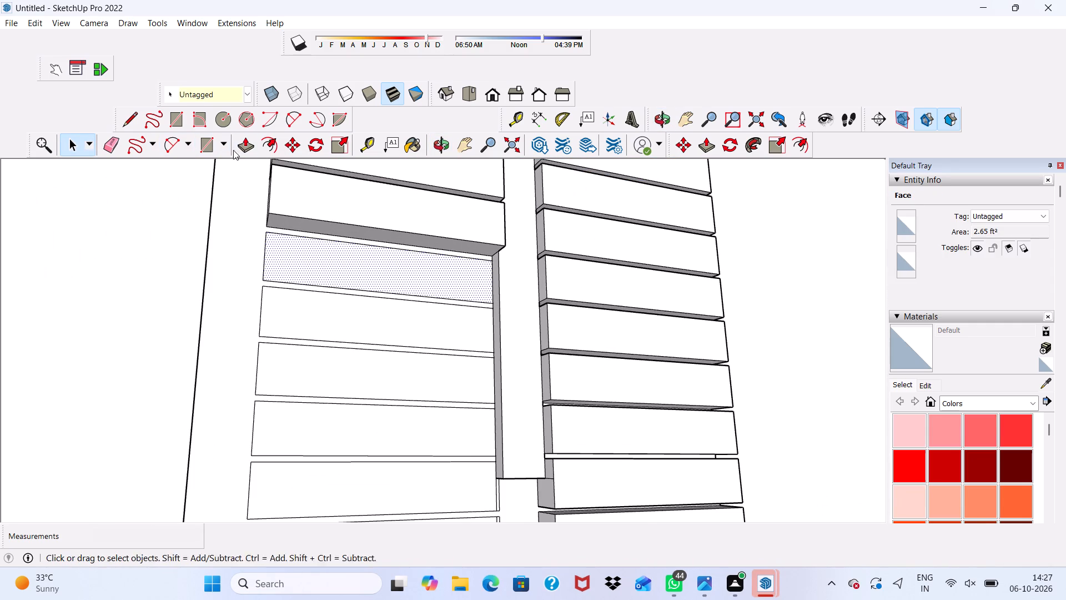
left_click(244, 143)
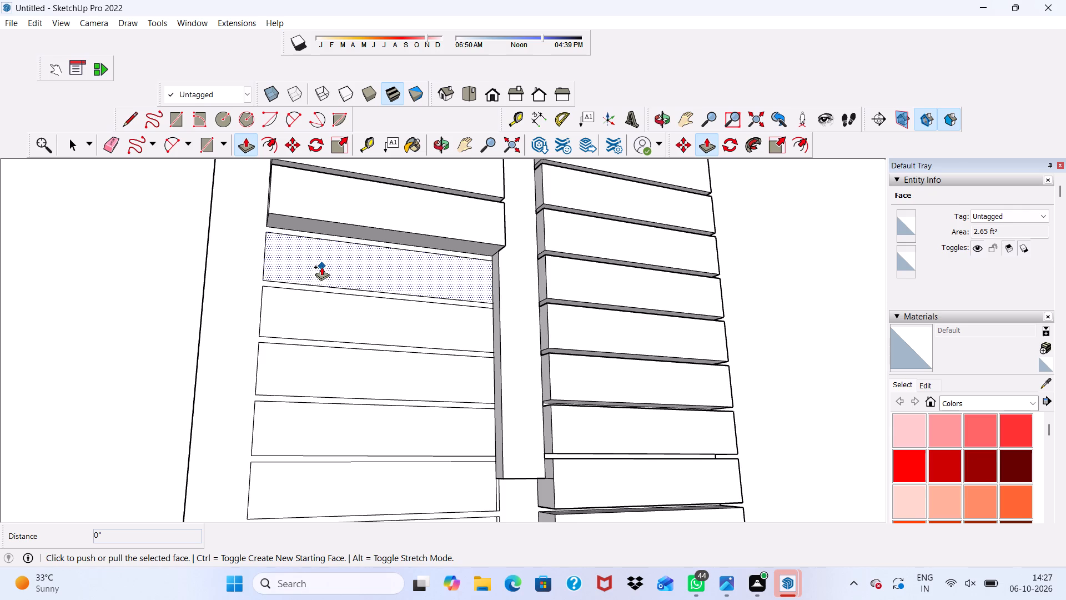
left_click(321, 266)
scroll(329, 201, "down", 1)
middle_click_drag(329, 201, 340, 333)
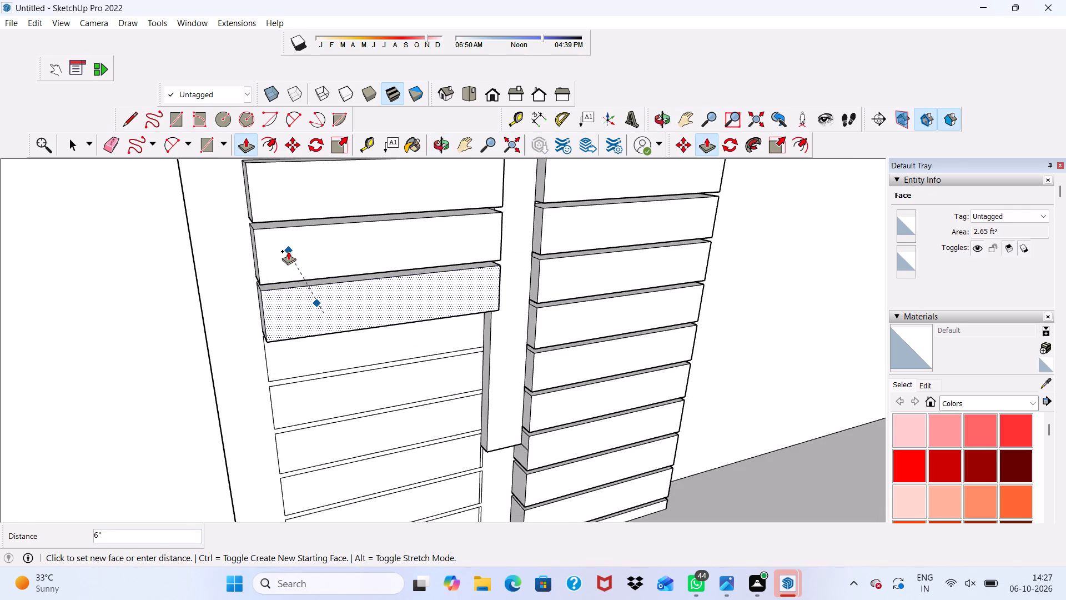
left_click(288, 251)
Push/Pull the next flat slat down in the corner-side column out 6", matching the face of the slats above.
scroll(298, 368, "up", 1)
scroll(298, 368, "down", 1)
scroll(298, 368, "up", 2)
middle_click_drag(298, 368, 320, 364)
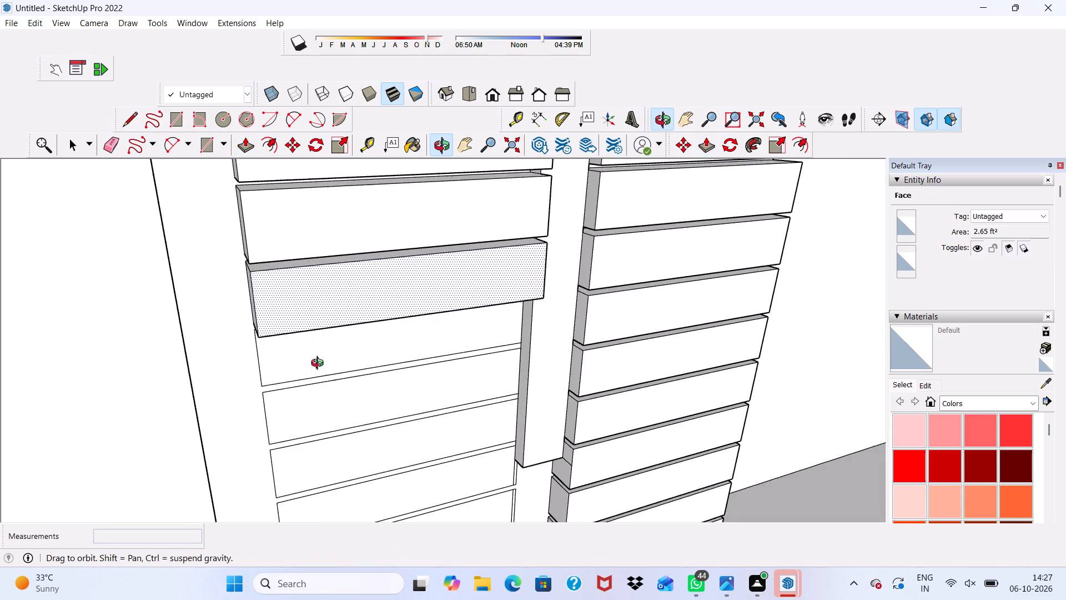
middle_click_drag(320, 364, 457, 355)
scroll(456, 358, "up", 1)
left_click(443, 349)
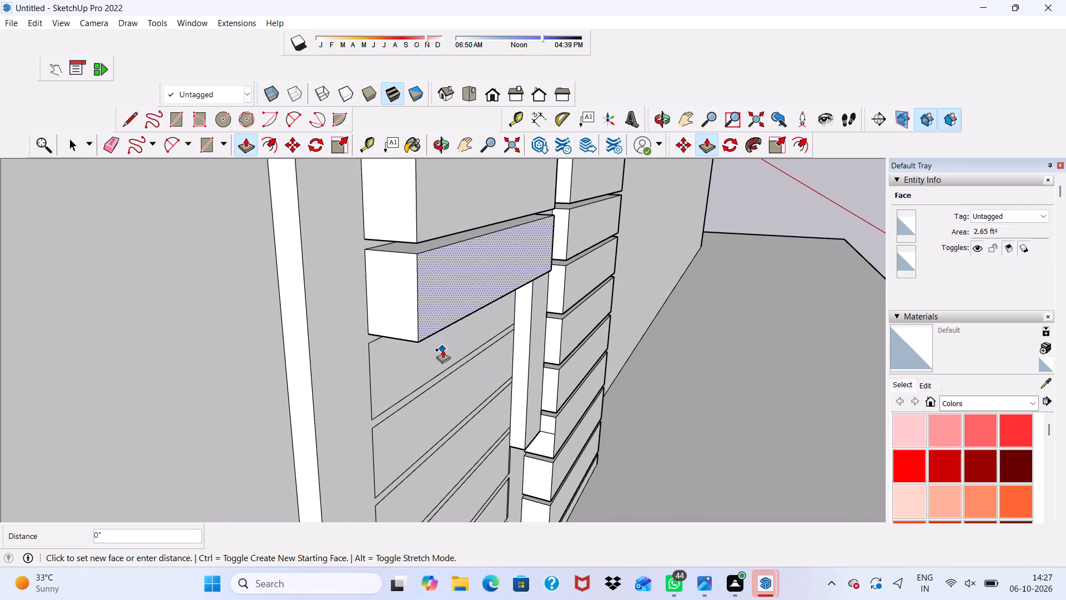
key("space")
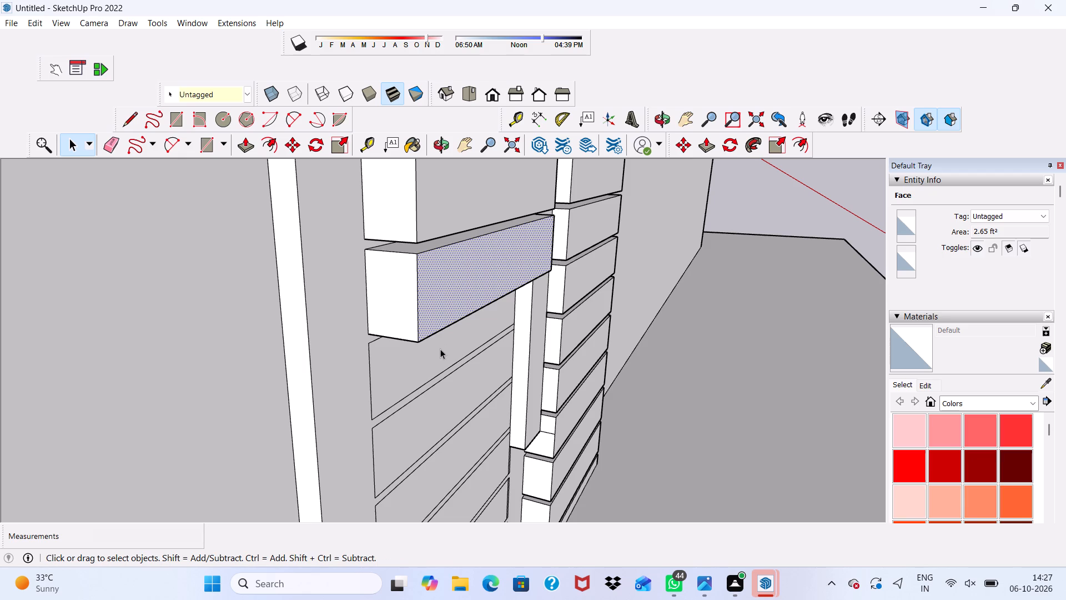
left_click(440, 349)
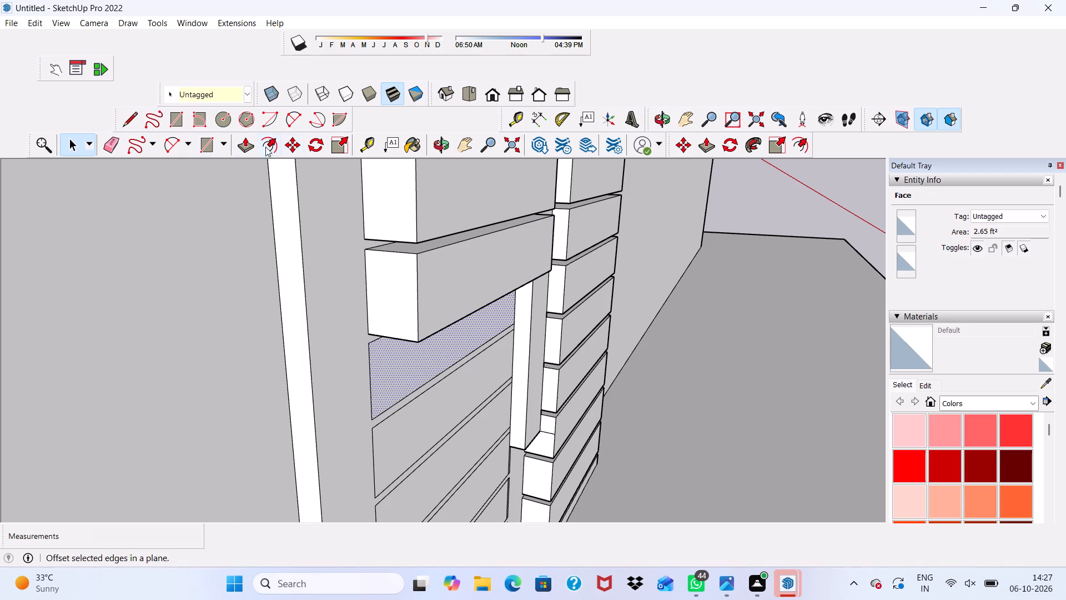
left_click(245, 137)
left_click(421, 376)
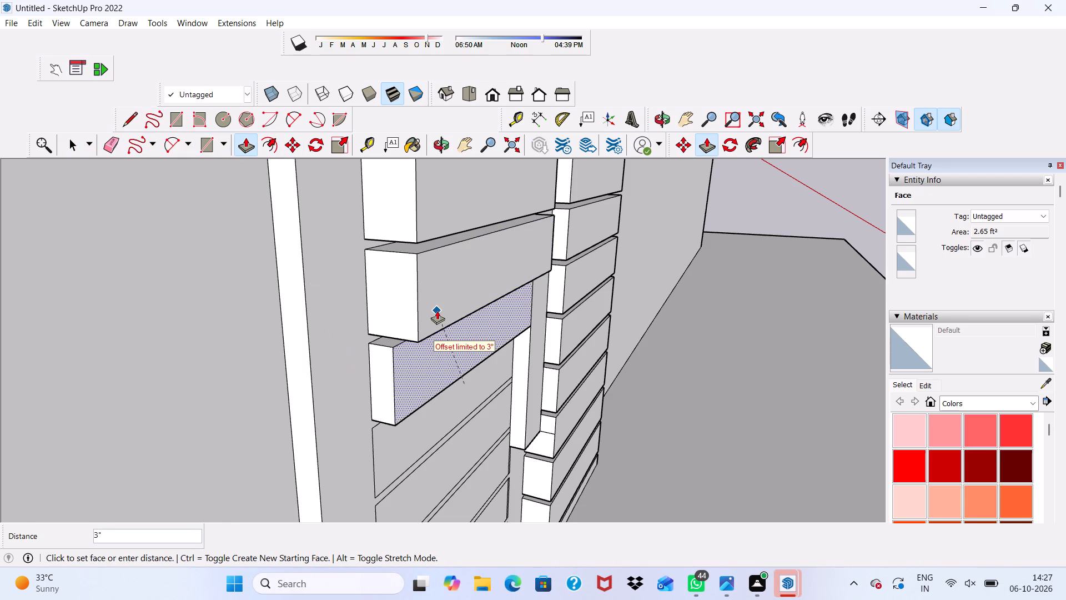
scroll(437, 305, "down", 3)
middle_click_drag(437, 305, 326, 214)
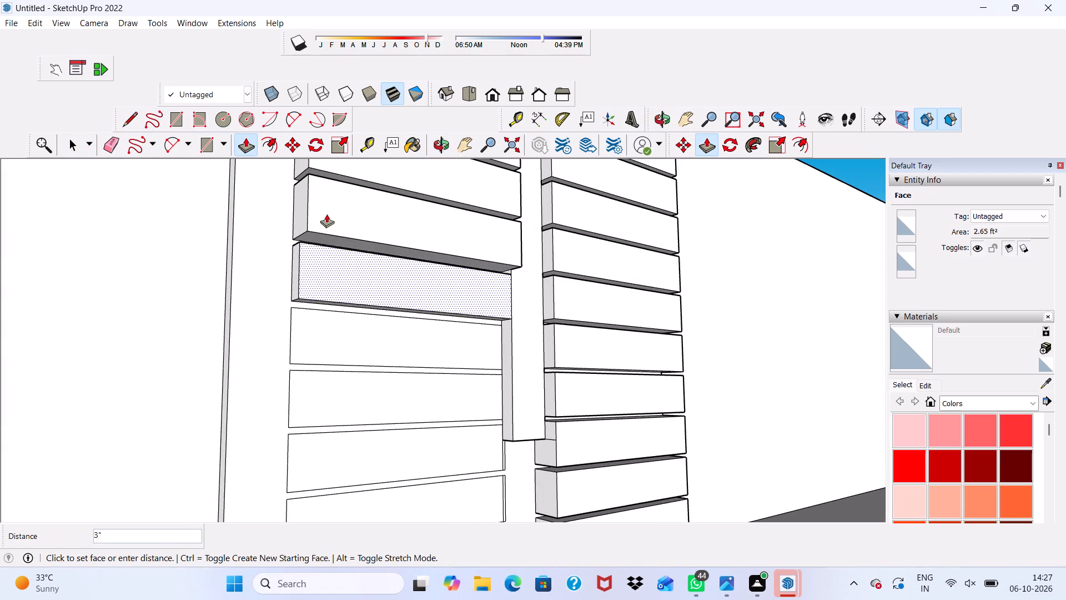
scroll(352, 207, "up", 2)
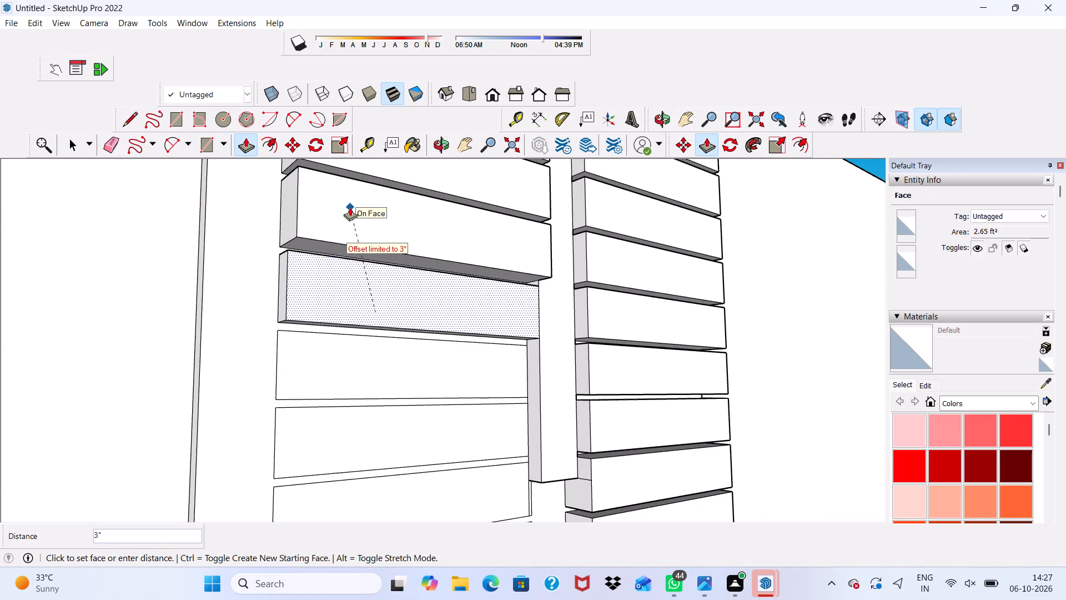
scroll(350, 207, "up", 6)
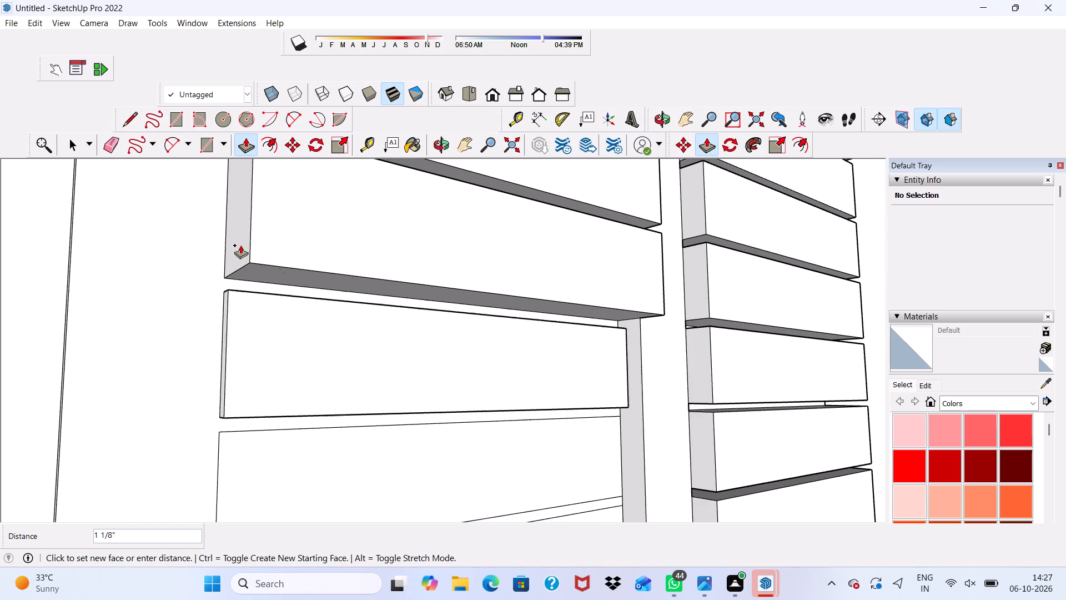
middle_click_drag(243, 262, 381, 308)
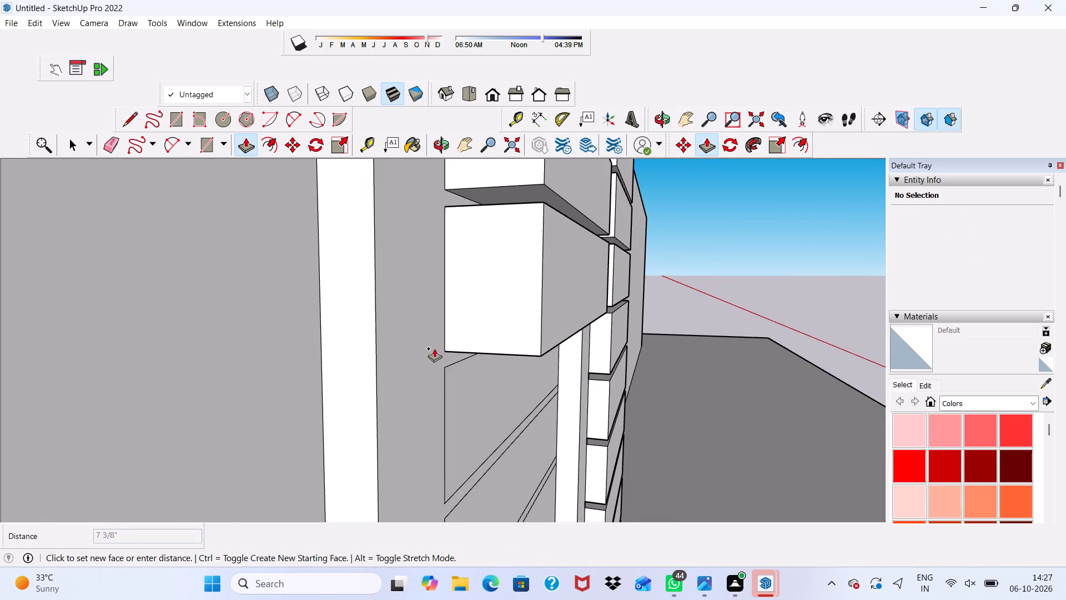
left_click(547, 333)
Push/Pull the next two flat slats down in the corner-side column out 6", flush with those above.
scroll(547, 333, "down", 15)
scroll(589, 509, "up", 1)
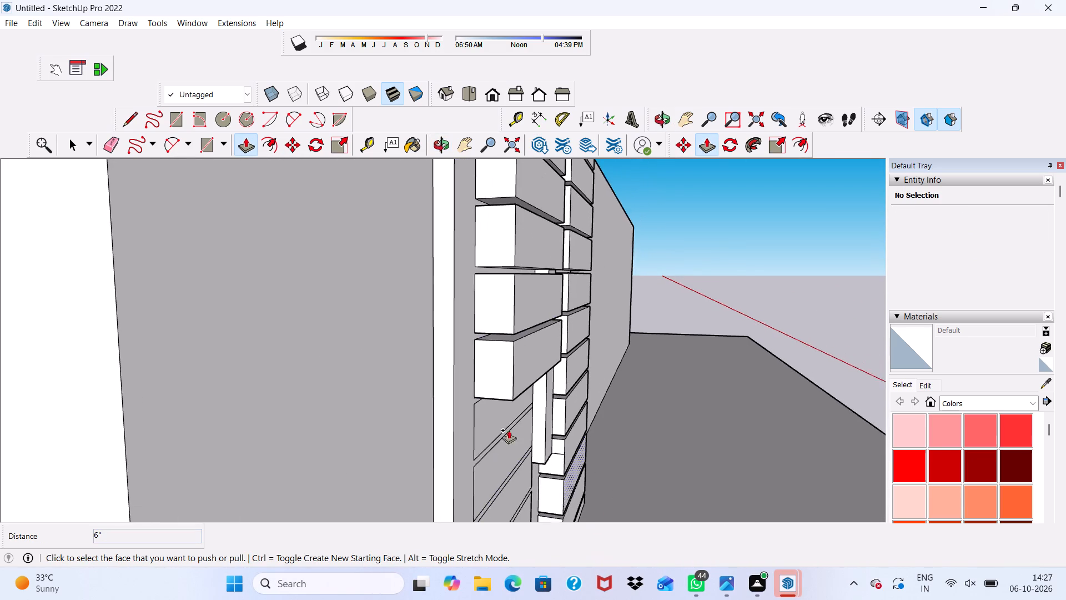
scroll(509, 430, "up", 3)
left_click(487, 421)
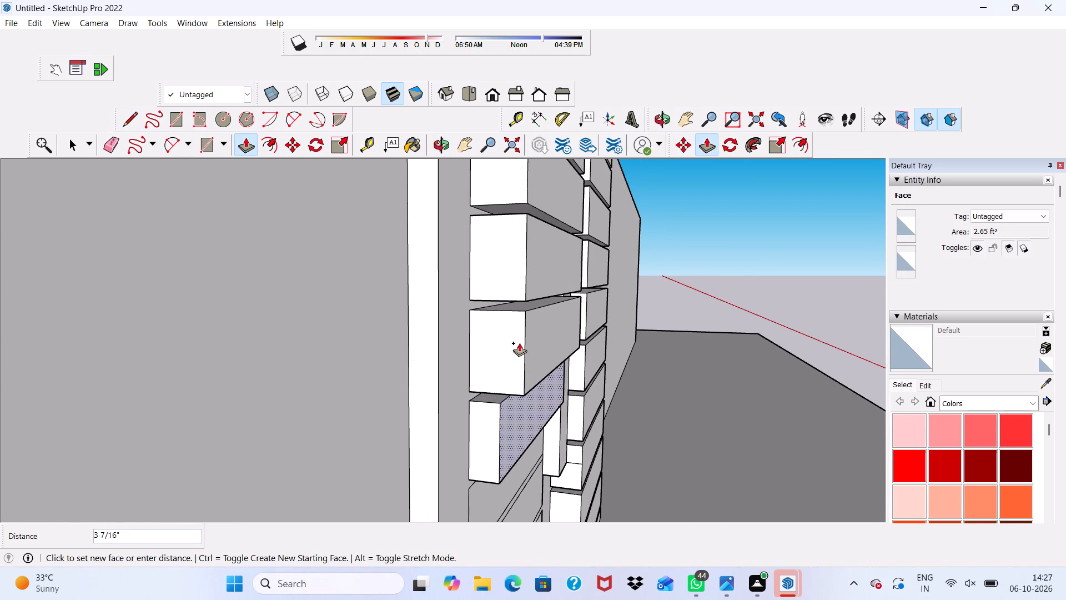
left_click(526, 332)
left_click(506, 500)
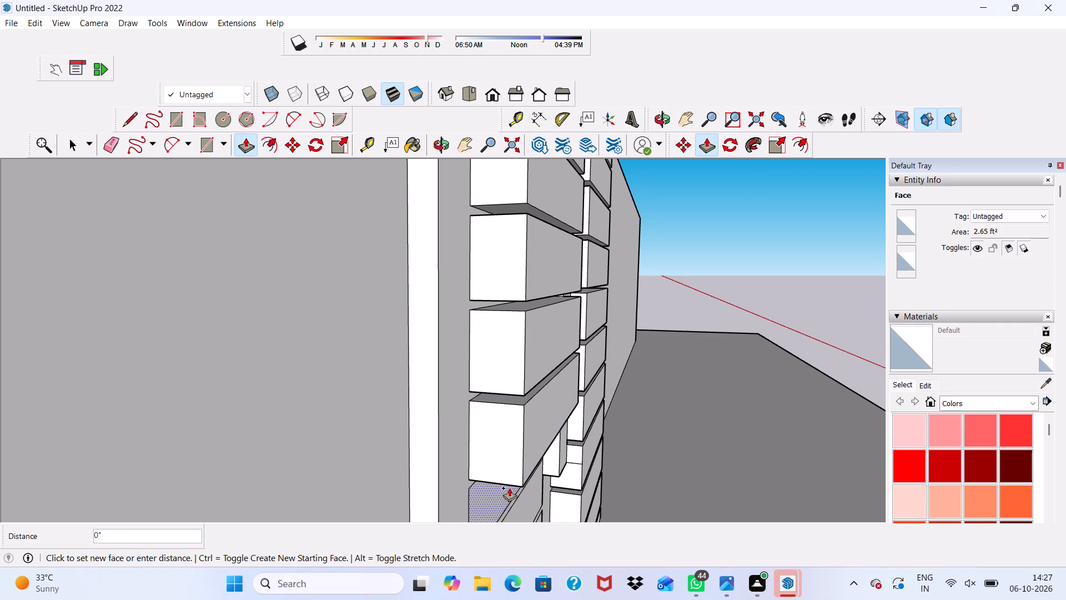
left_click(524, 424)
Push/Pull the following two flat slats near the base of the corner-side column out 6".
scroll(524, 424, "down", 13)
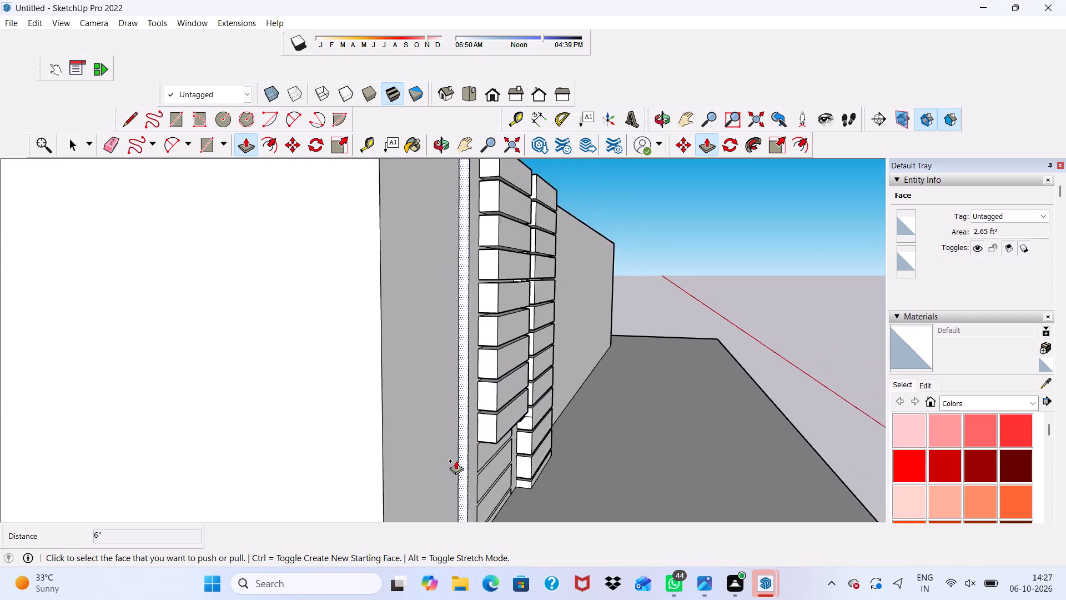
scroll(456, 461, "down", 6)
scroll(490, 406, "up", 2)
scroll(492, 416, "down", 2)
scroll(492, 456, "up", 4)
scroll(492, 456, "down", 1)
scroll(492, 456, "up", 7)
left_click(481, 383)
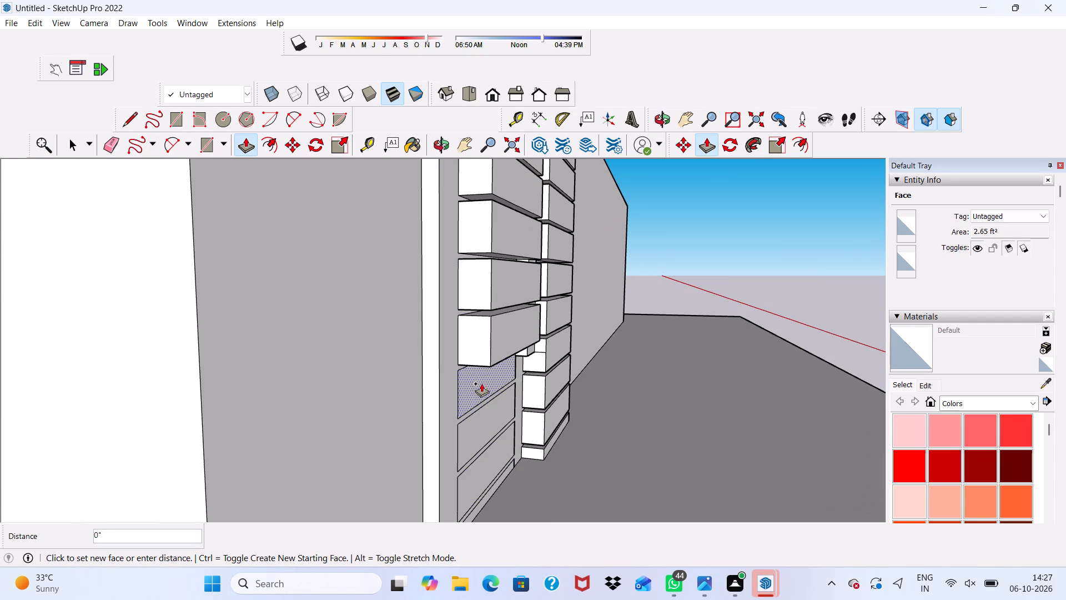
scroll(488, 321, "up", 1)
left_click(488, 321)
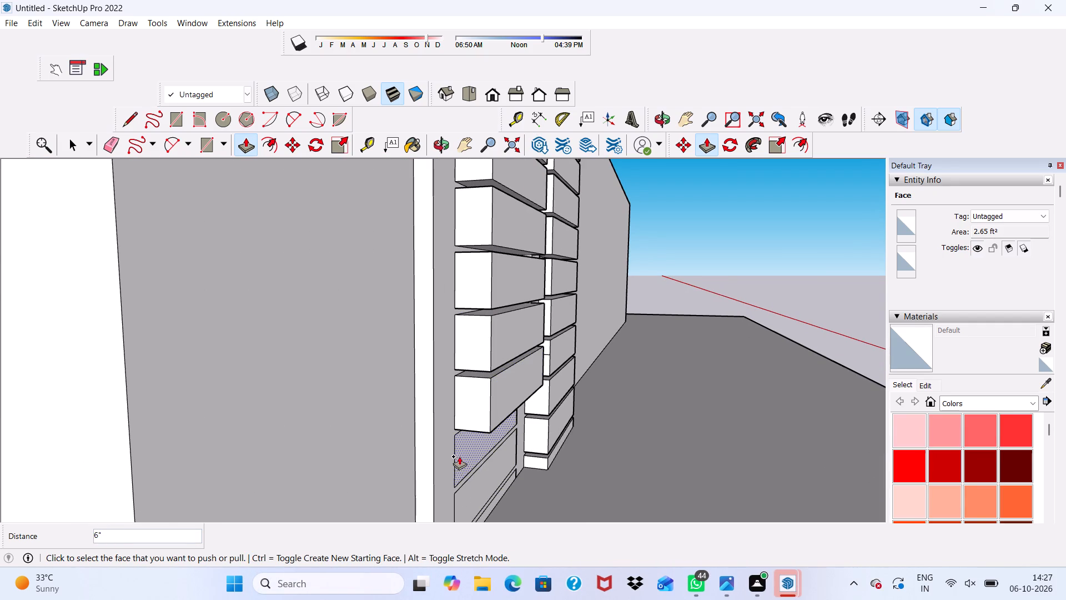
left_click(461, 452)
left_click(487, 373)
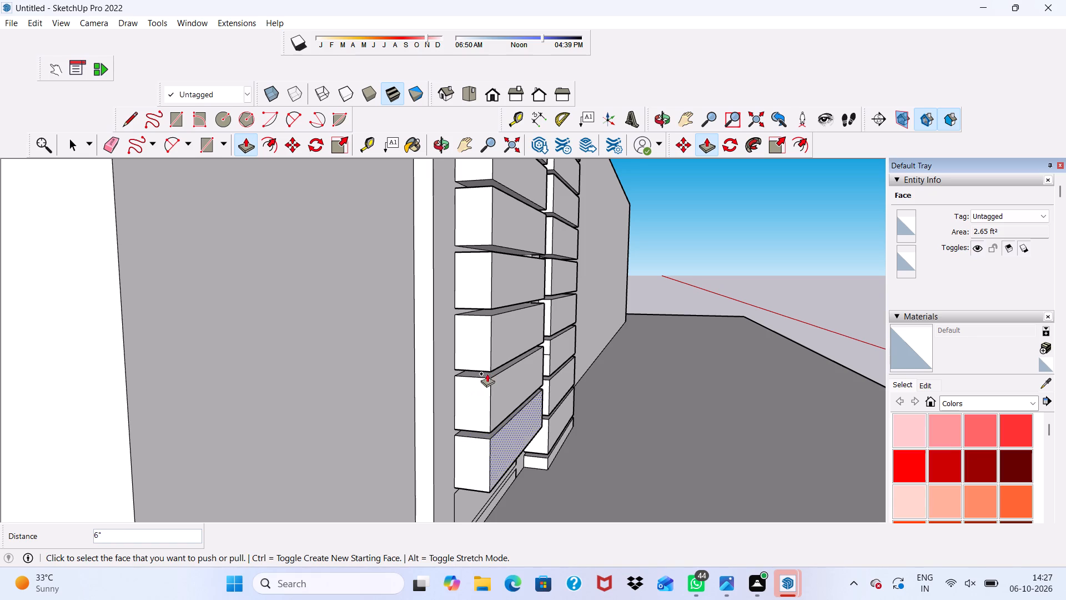
Push/Pull the lowest full-height slat of the corner-side column out 6", above the thin base strip.
scroll(485, 409, "down", 11)
scroll(561, 478, "up", 9)
scroll(405, 404, "up", 5)
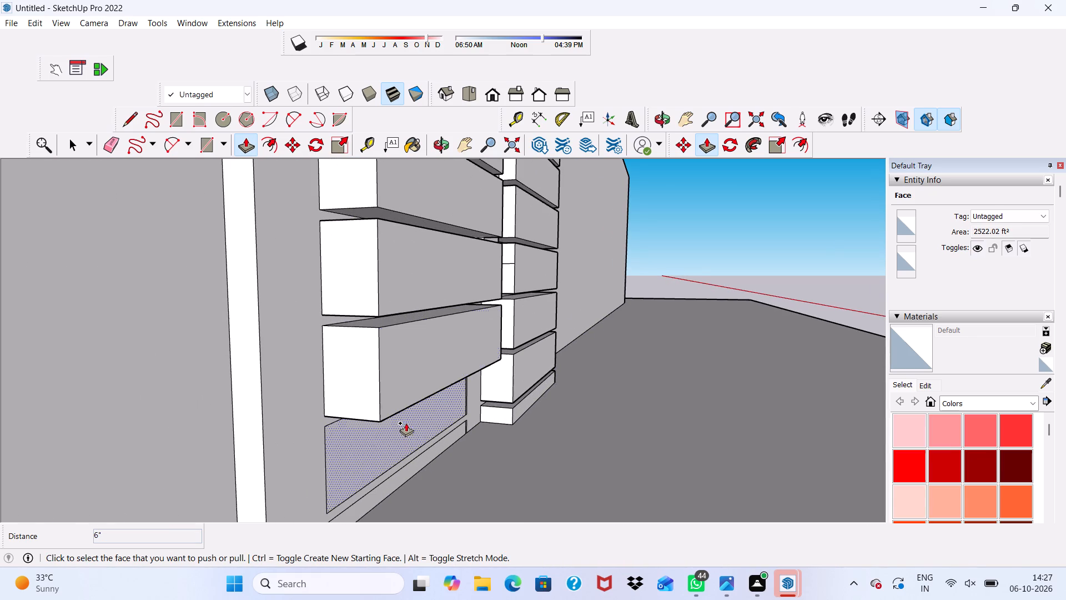
left_click(407, 429)
left_click(377, 334)
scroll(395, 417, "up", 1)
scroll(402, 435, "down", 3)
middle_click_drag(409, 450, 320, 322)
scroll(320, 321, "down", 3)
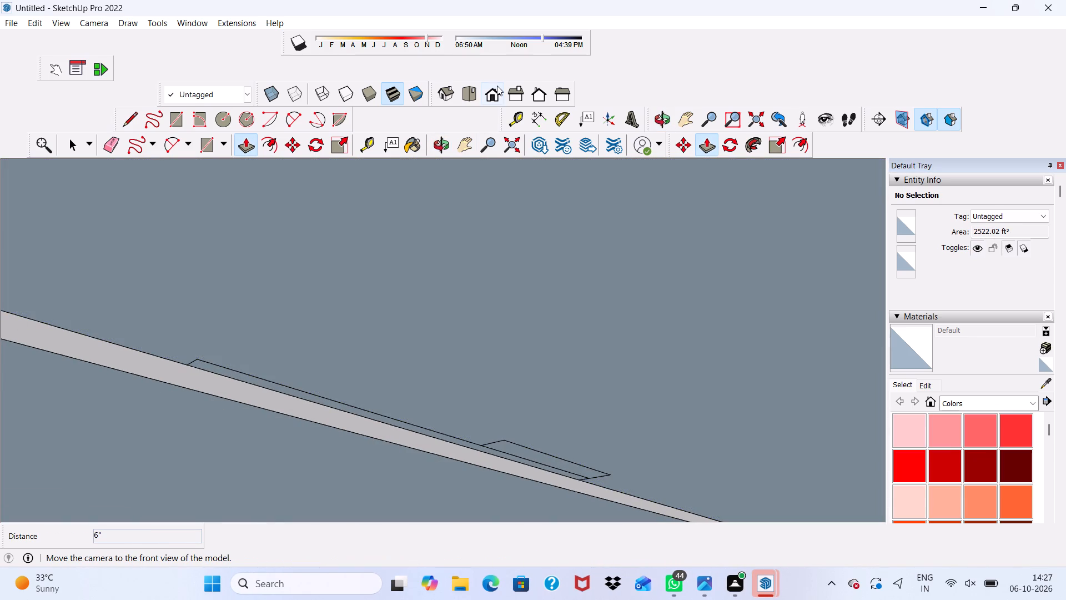
Push/Pull the thin base strip of the corner-side column out 6", flush with the slats above it.
left_click(499, 89)
scroll(475, 133, "down", 15)
scroll(383, 268, "up", 1)
scroll(383, 271, "down", 3)
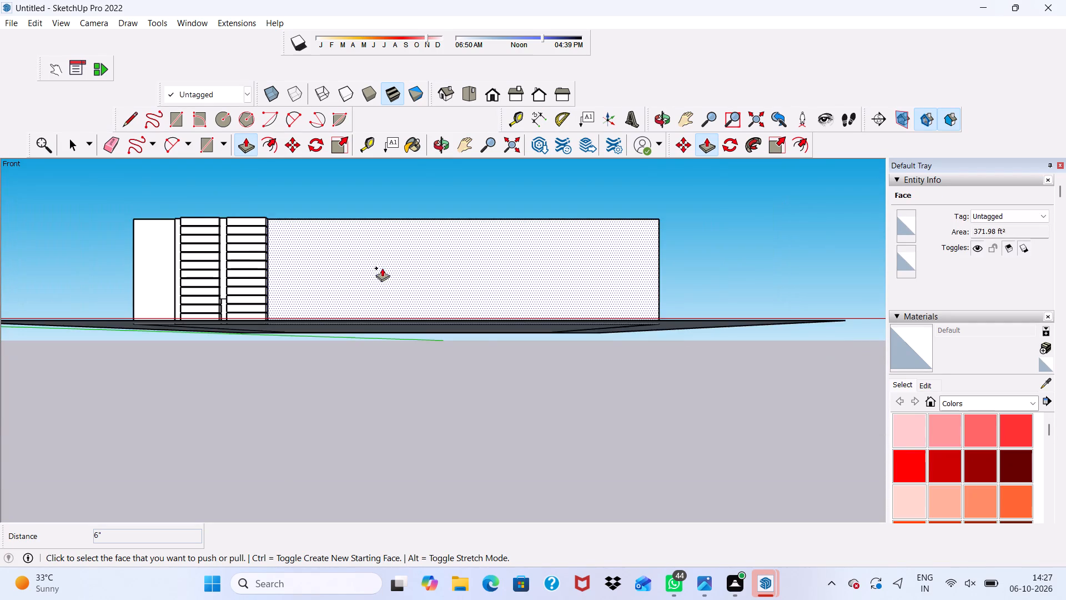
scroll(382, 268, "down", 2)
scroll(237, 284, "up", 5)
middle_click_drag(274, 277, 290, 328)
scroll(290, 328, "up", 13)
scroll(267, 322, "down", 1)
scroll(267, 322, "up", 7)
left_click(267, 321)
left_click(278, 259)
Push/Pull the side ends of the top four corner-side slats about 9 3/16" to meet the adjacent vertical trim.
scroll(254, 303, "down", 4)
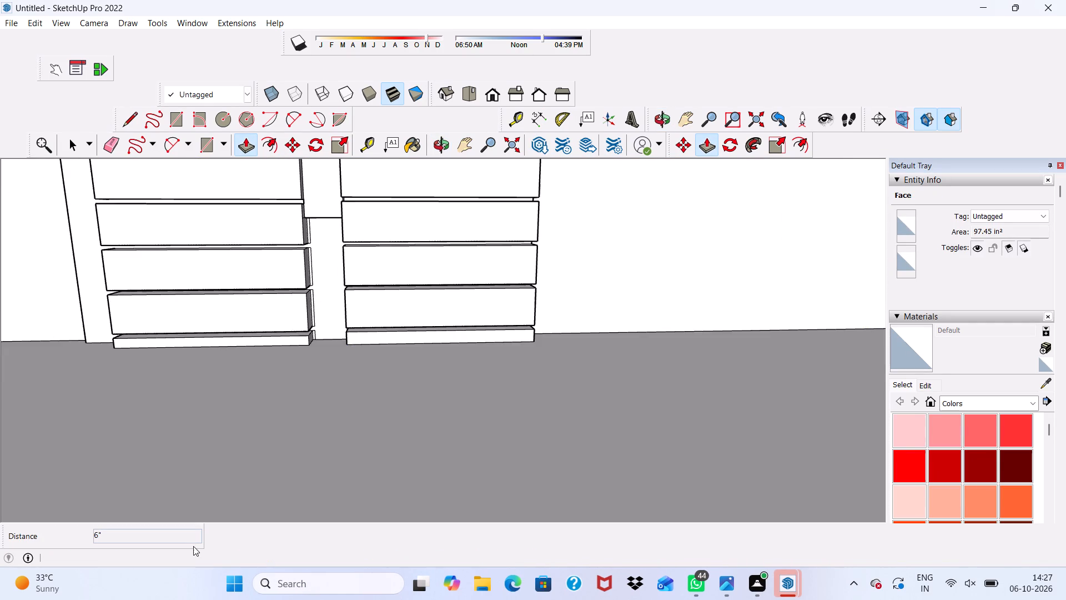
scroll(193, 546, "down", 2)
scroll(192, 542, "up", 2)
scroll(192, 542, "down", 16)
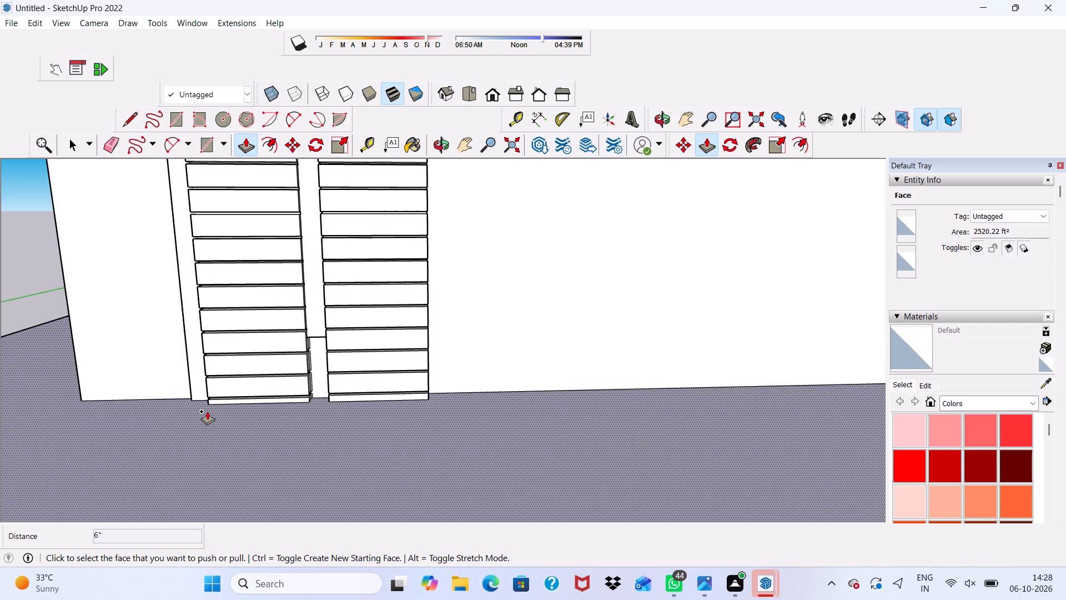
scroll(164, 467, "down", 4)
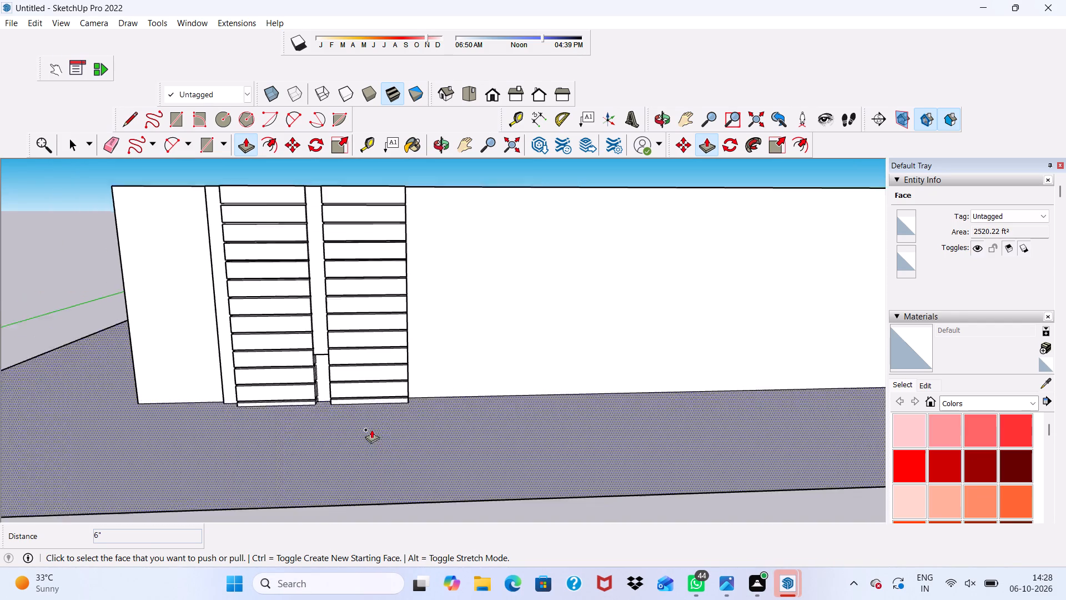
scroll(371, 429, "down", 4)
scroll(349, 427, "up", 4)
middle_click_drag(217, 302, 421, 322)
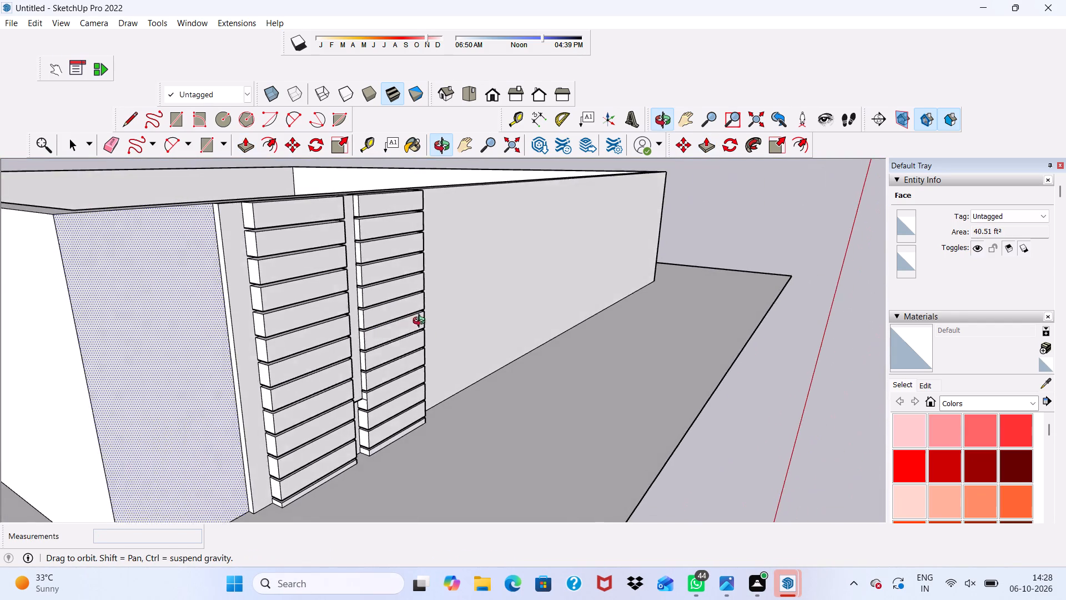
middle_click_drag(421, 322, 422, 323)
scroll(195, 232, "up", 8)
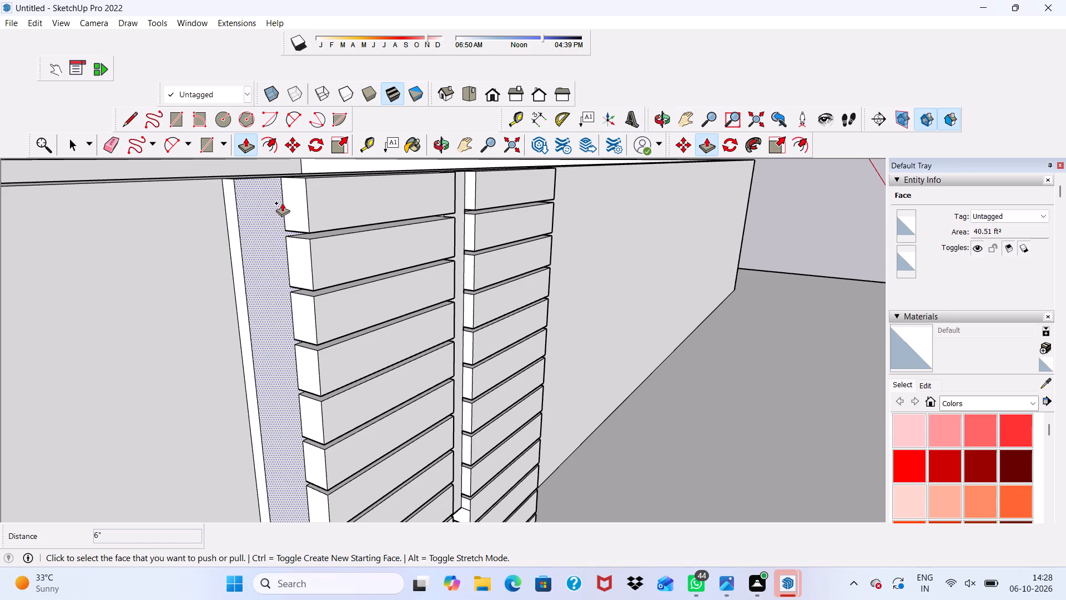
left_click(295, 209)
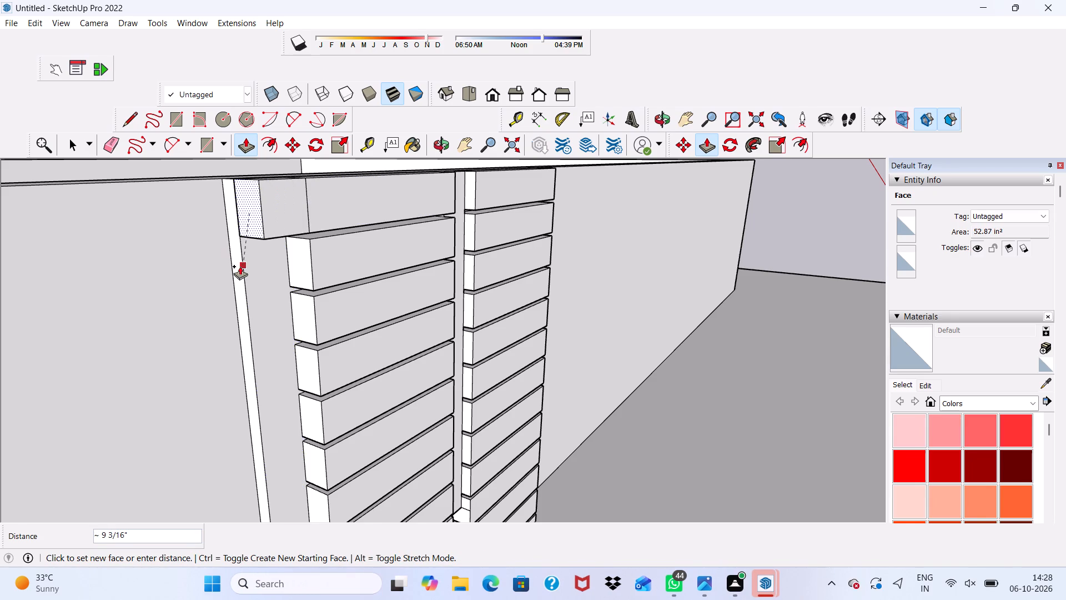
left_click(240, 266)
left_click(294, 260)
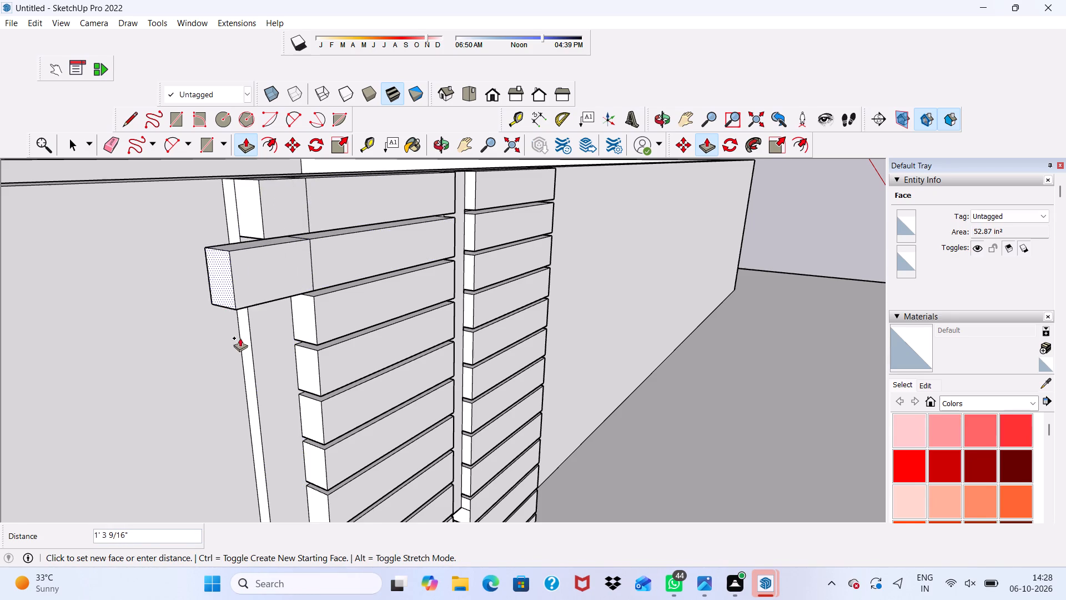
left_click(245, 352)
left_click(307, 309)
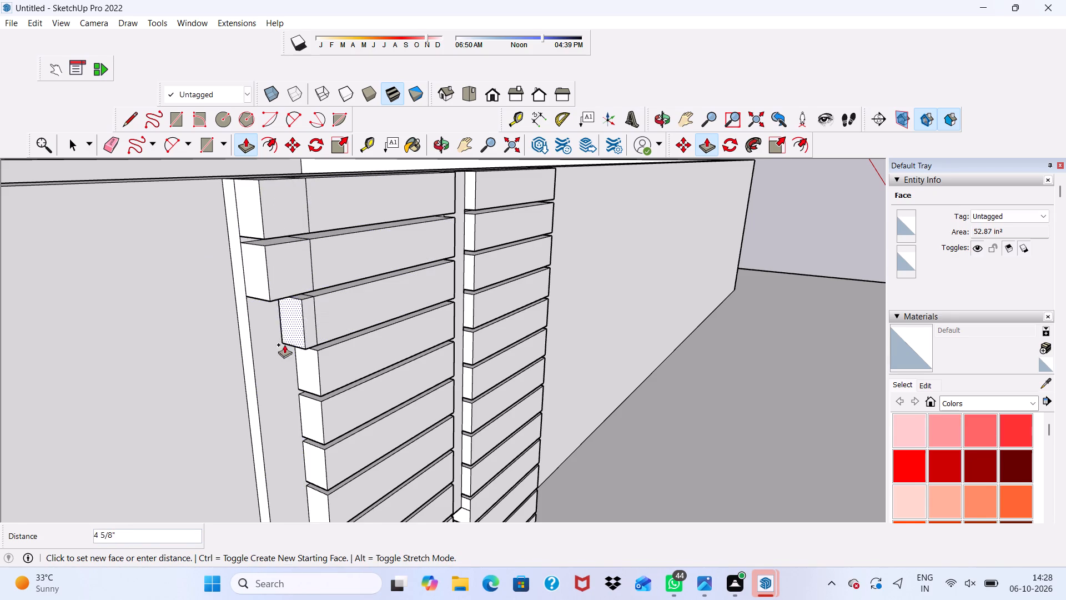
left_click(258, 427)
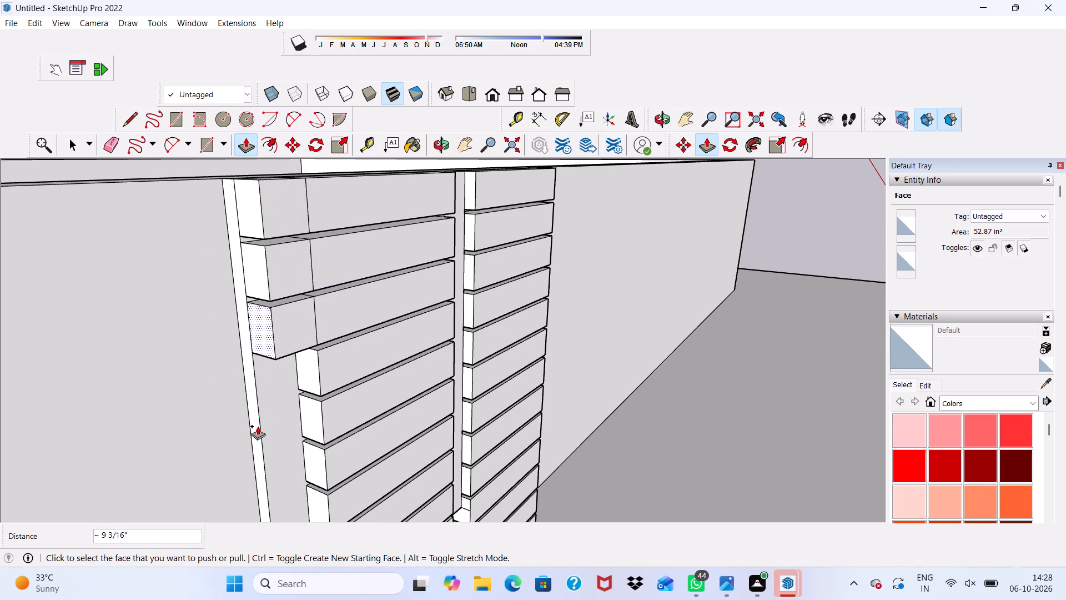
left_click(309, 364)
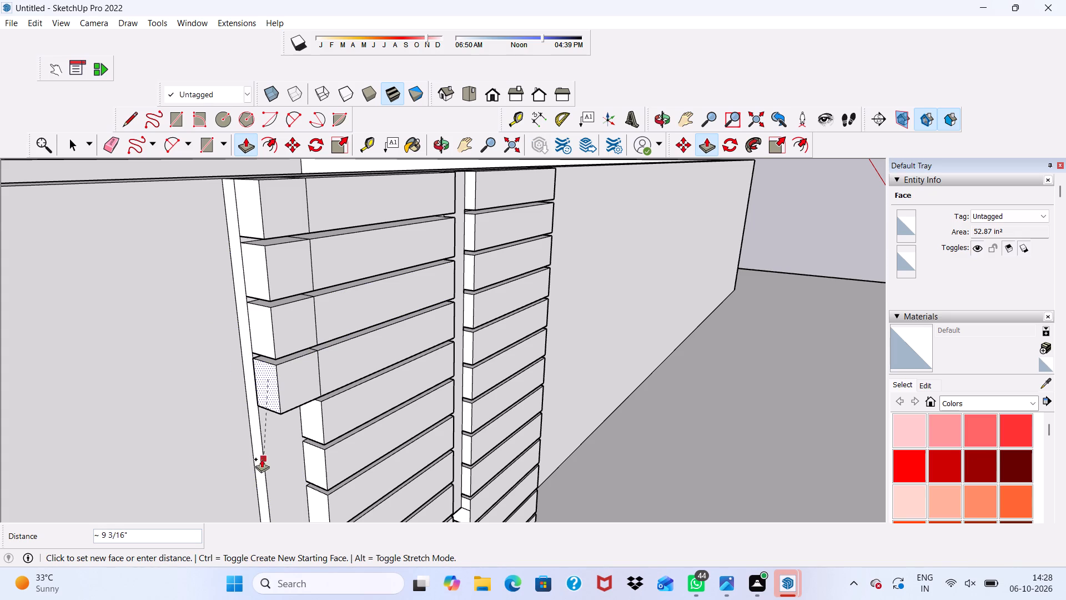
left_click(262, 458)
Extend the side ends of the fifth and sixth slats from the top about 9 3/16" to the vertical trim.
scroll(263, 337, "down", 2)
scroll(263, 337, "up", 1)
scroll(263, 337, "down", 2)
scroll(262, 278, "down", 9)
scroll(260, 453, "up", 4)
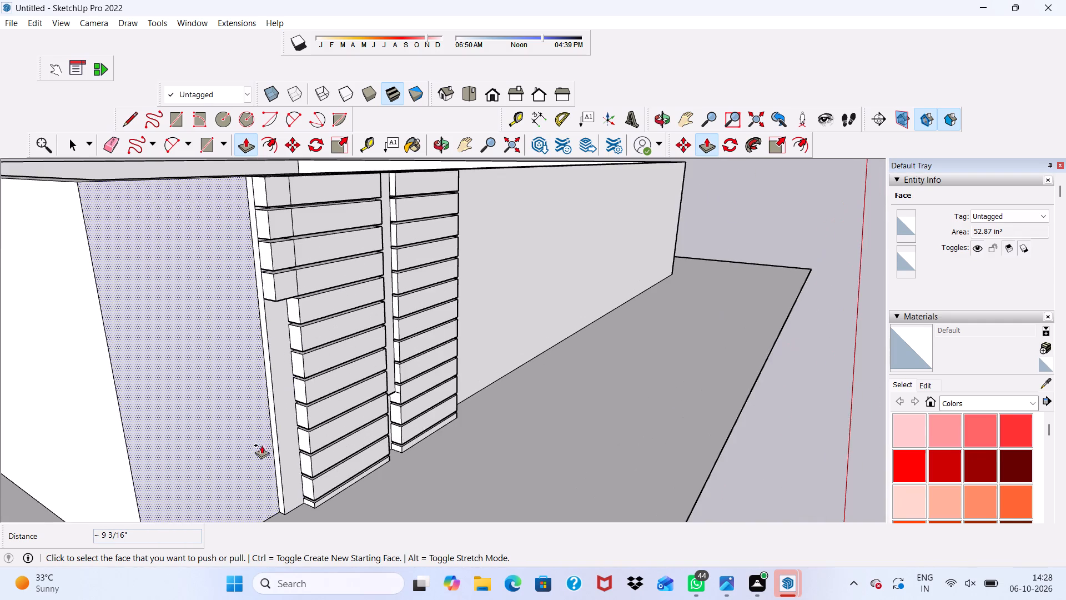
scroll(265, 394, "up", 8)
left_click(301, 288)
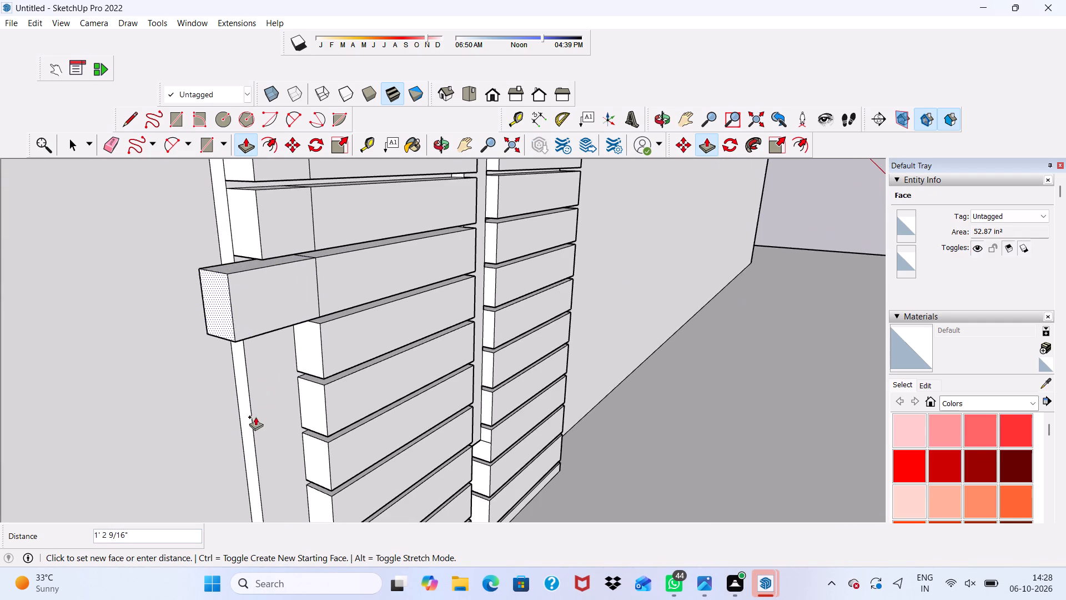
left_click(249, 427)
left_click(308, 353)
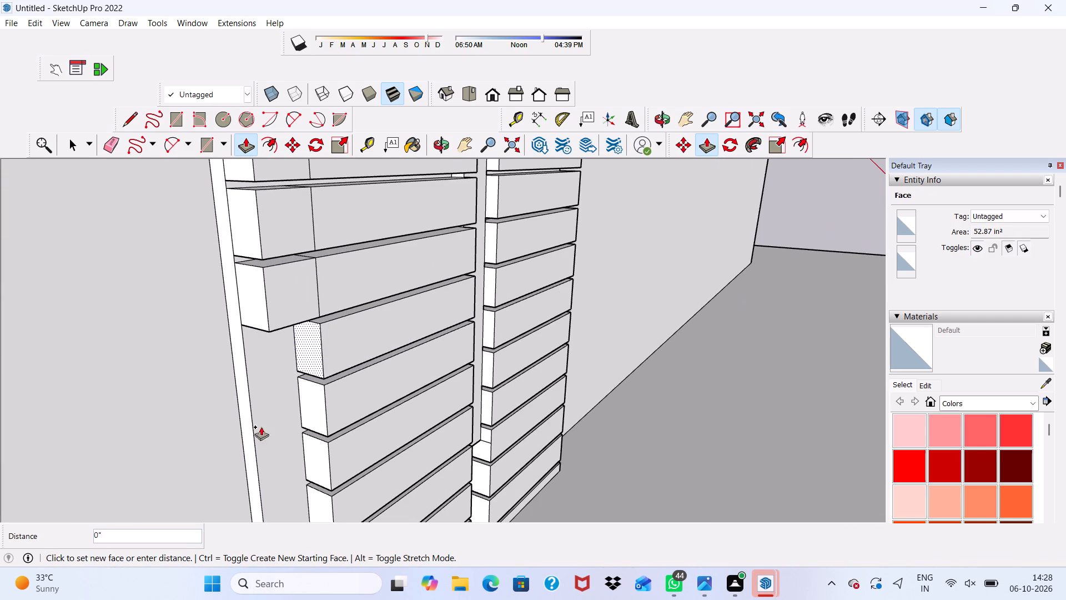
left_click(252, 460)
Extend the side ends of the seventh and eighth corner-side slats about 9 3/16" to the vertical trim.
scroll(243, 399, "down", 9)
scroll(268, 467, "up", 5)
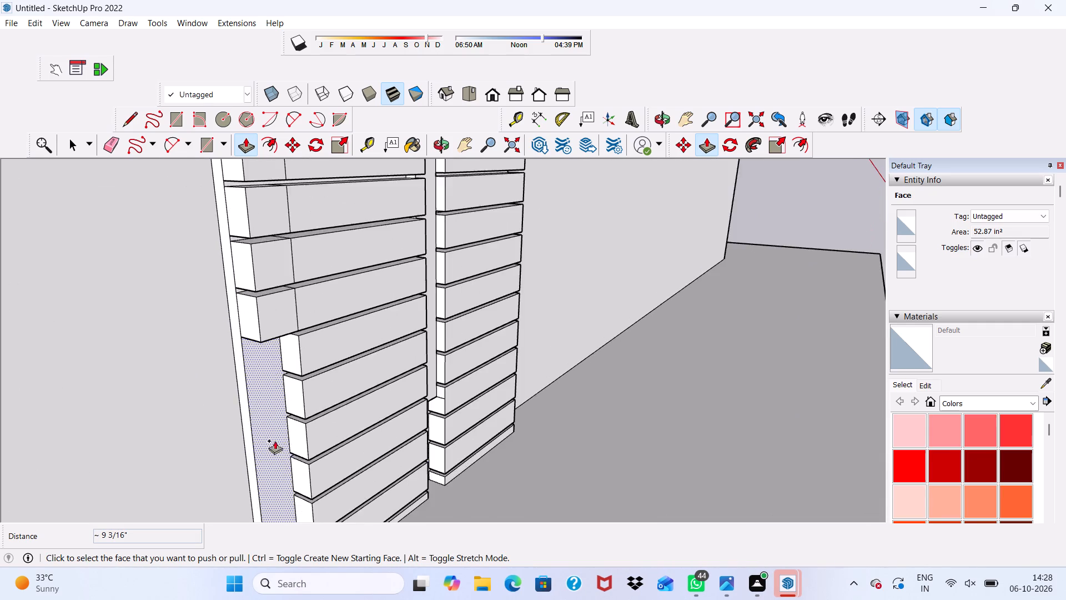
scroll(275, 441, "up", 5)
scroll(343, 125, "down", 2)
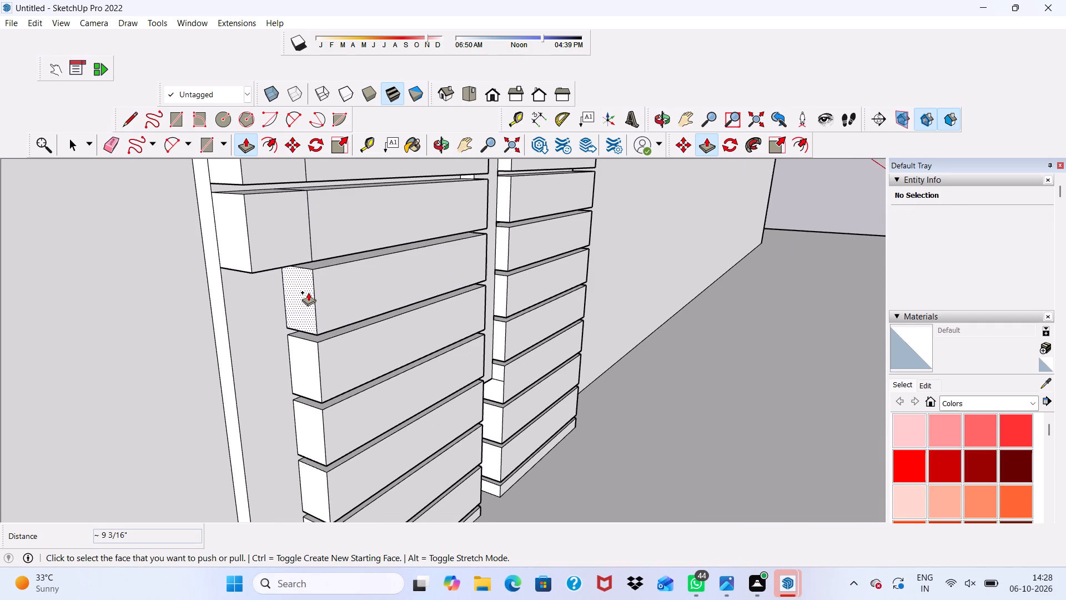
left_click(301, 297)
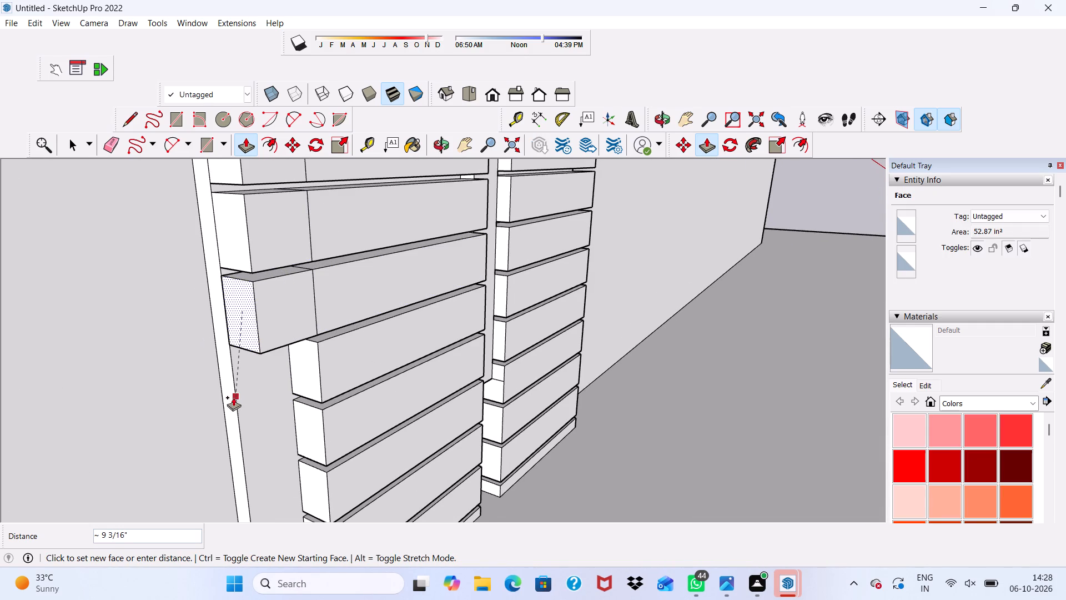
left_click(233, 397)
scroll(233, 256, "down", 11)
scroll(257, 432, "up", 6)
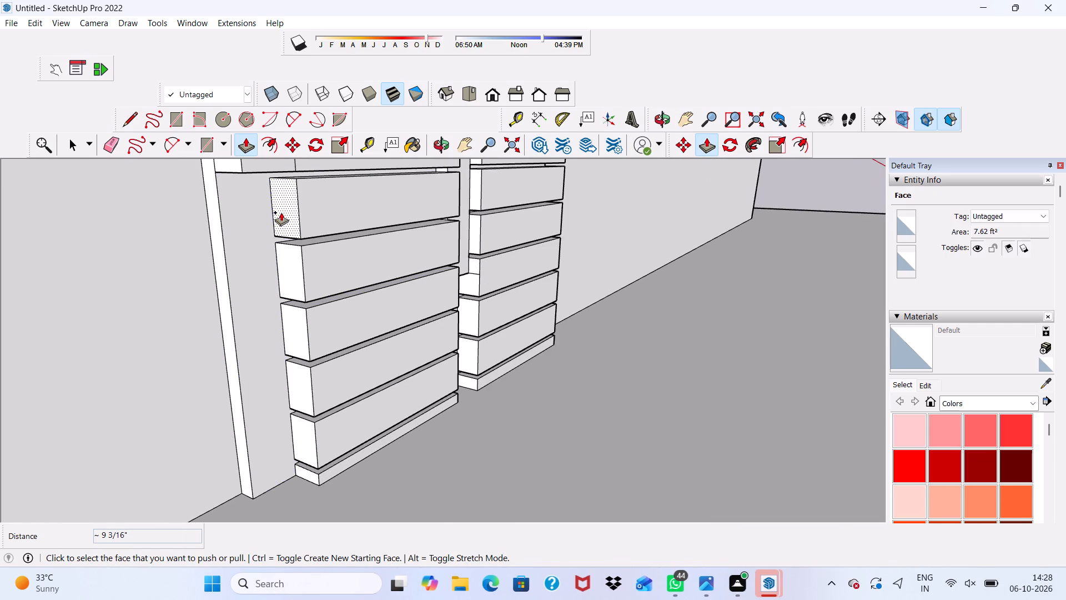
left_click(281, 211)
left_click(237, 340)
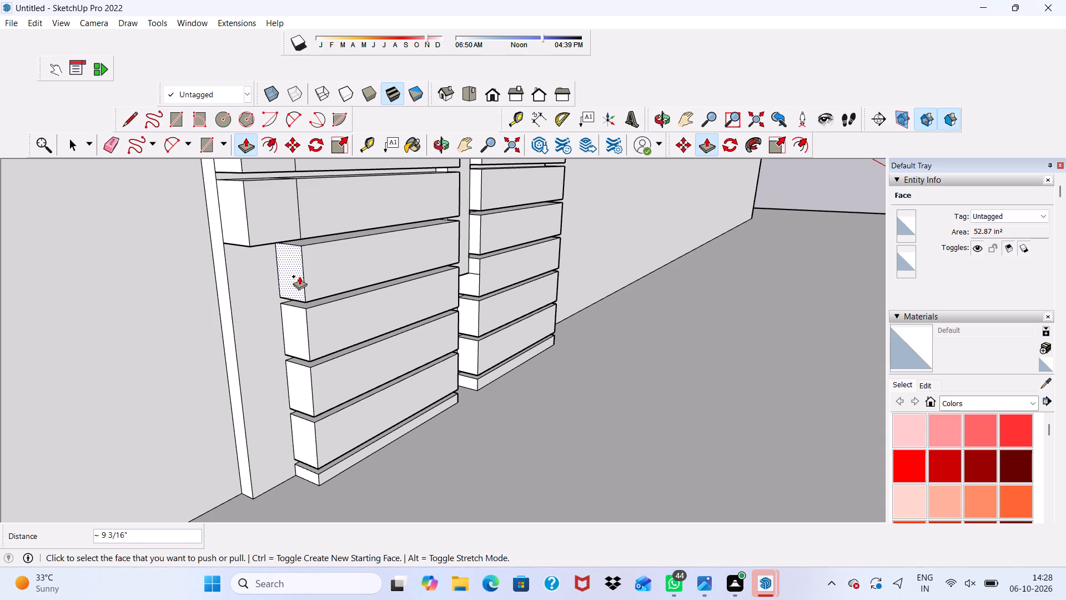
Extend the side ends of the ninth, tenth and eleventh corner-side slats about 9 3/16" to the vertical trim.
left_click(299, 276)
left_click(233, 381)
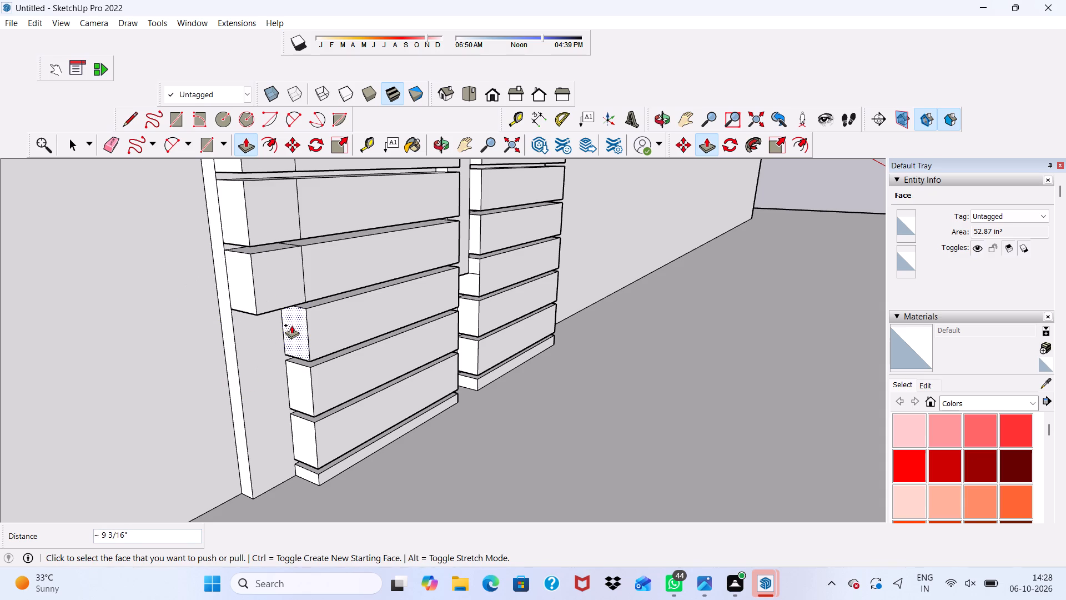
left_click(291, 325)
left_click(240, 424)
left_click(304, 397)
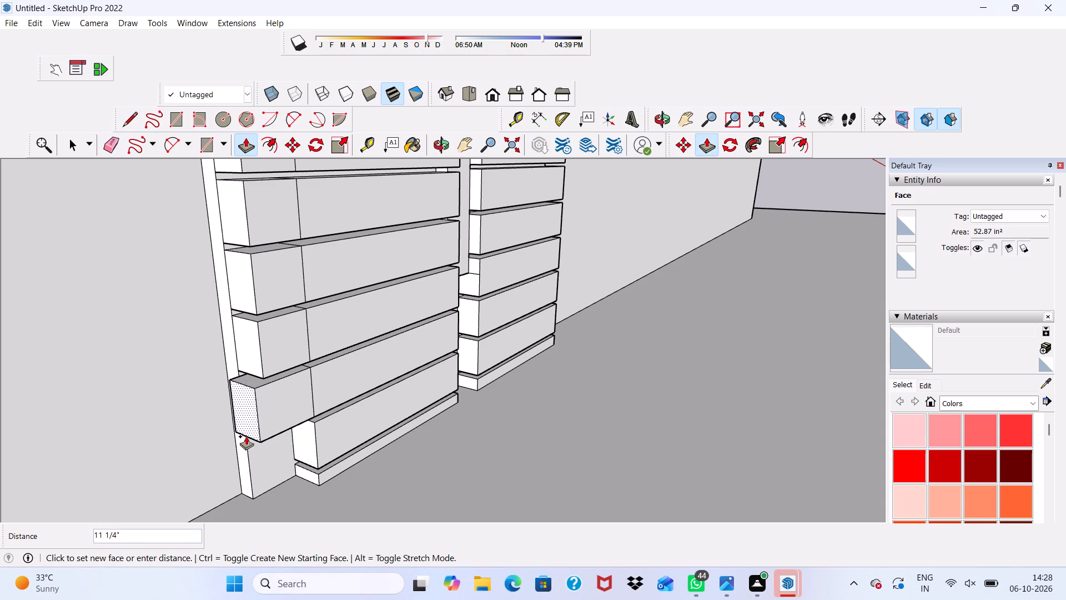
left_click(248, 469)
Extend the side ends of the lowest full-height slat and the thin base strip about 9 3/16" to the vertical trim.
left_click(301, 439)
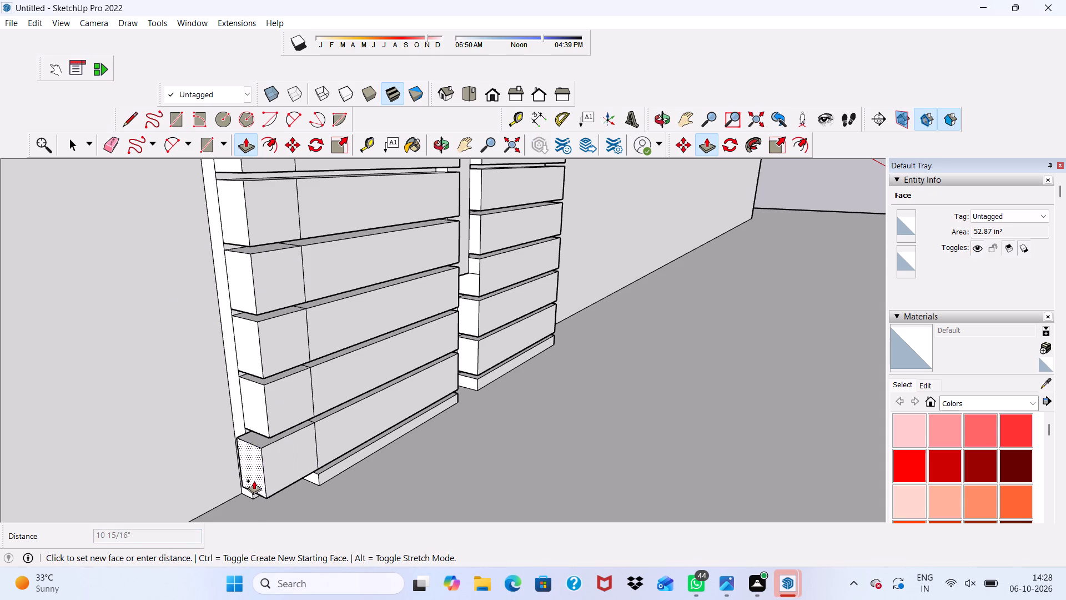
scroll(217, 409, "down", 3)
middle_click_drag(219, 406, 214, 344)
scroll(200, 462, "up", 2)
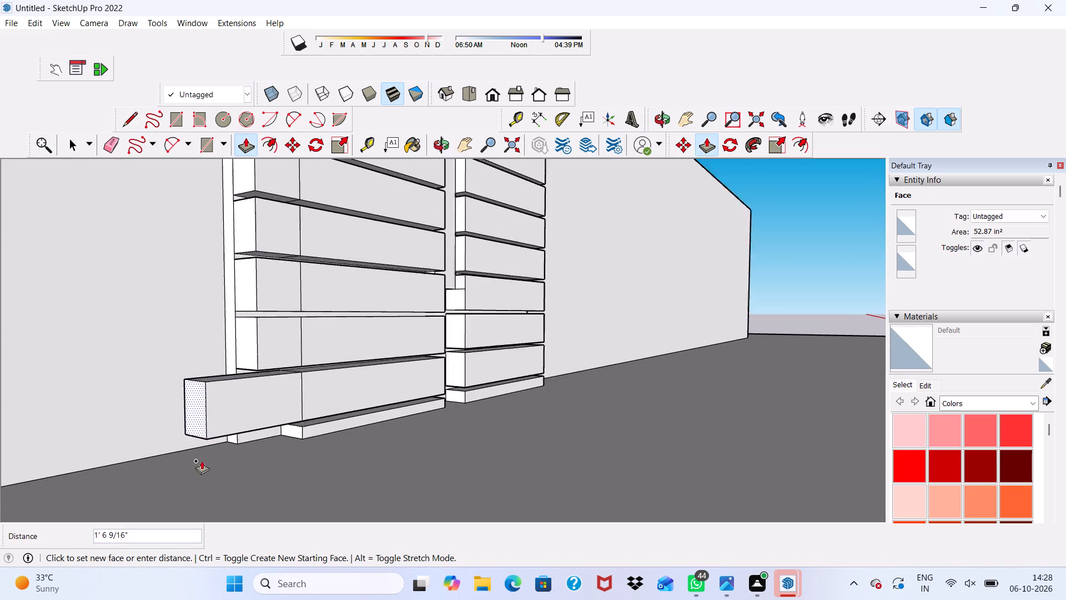
scroll(202, 461, "up", 2)
scroll(250, 442, "up", 3)
left_click(236, 440)
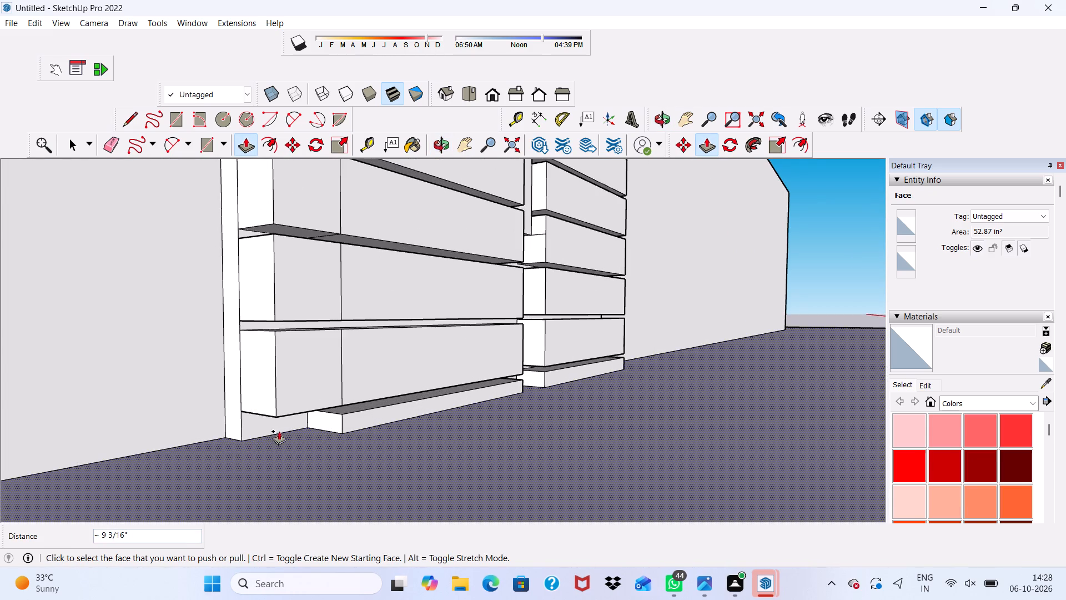
left_click(324, 422)
left_click(246, 382)
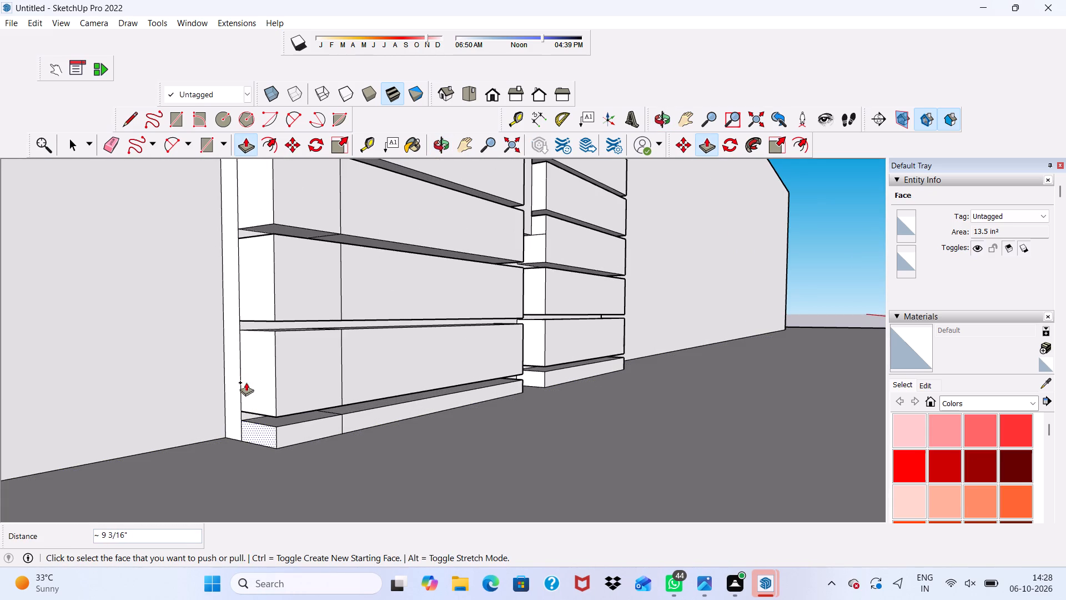
Erase the vertical seam lines from the front faces of the base strip and the lowest four widened slats.
scroll(206, 385, "down", 9)
middle_click_drag(334, 387, 165, 386)
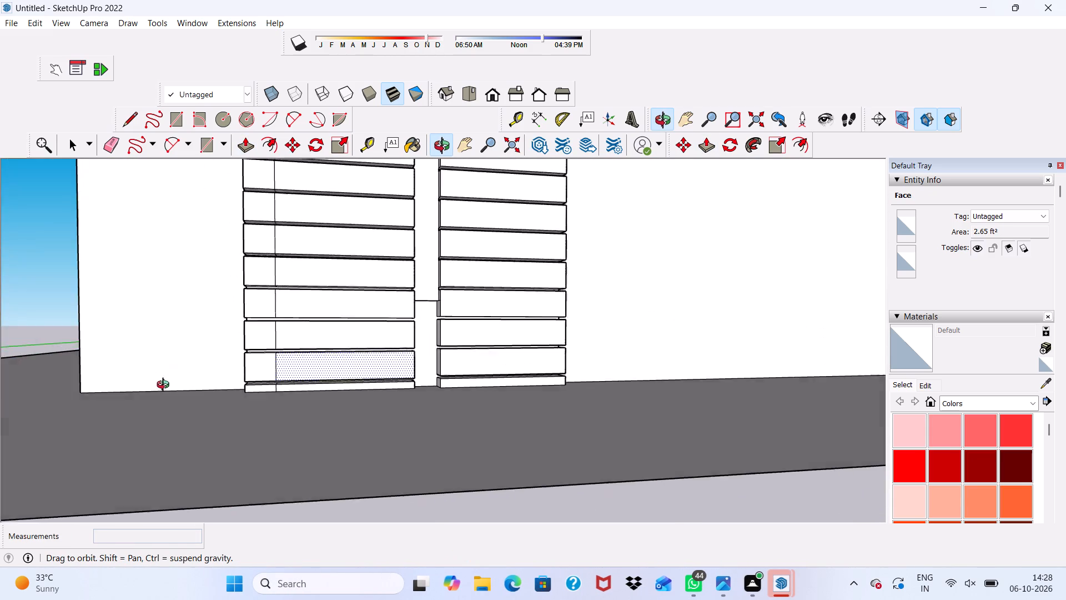
middle_click_drag(165, 386, 162, 417)
left_click(102, 139)
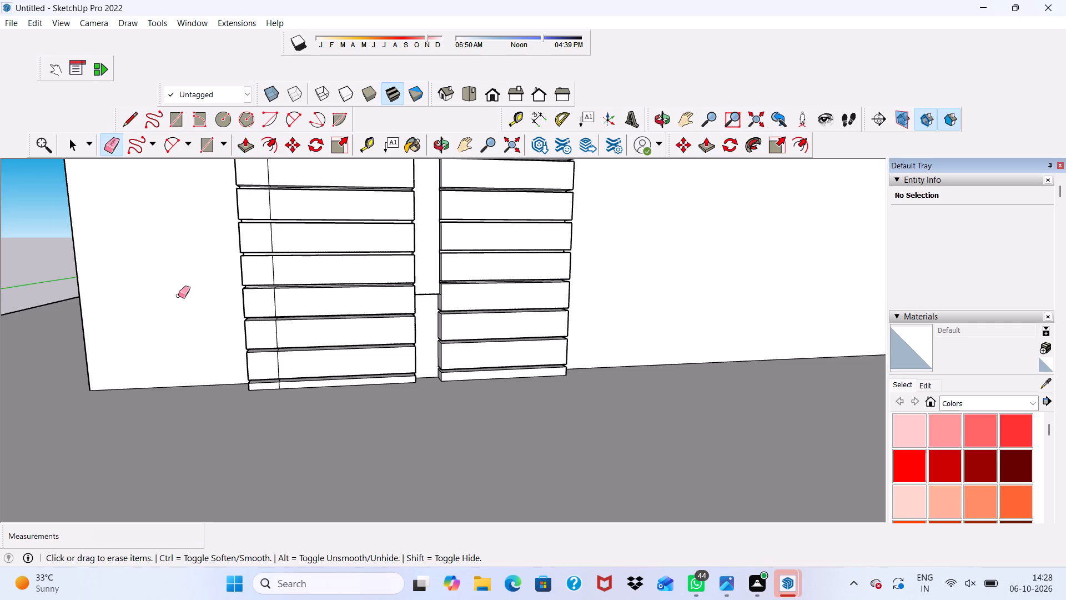
scroll(192, 314, "up", 5)
left_click(328, 396)
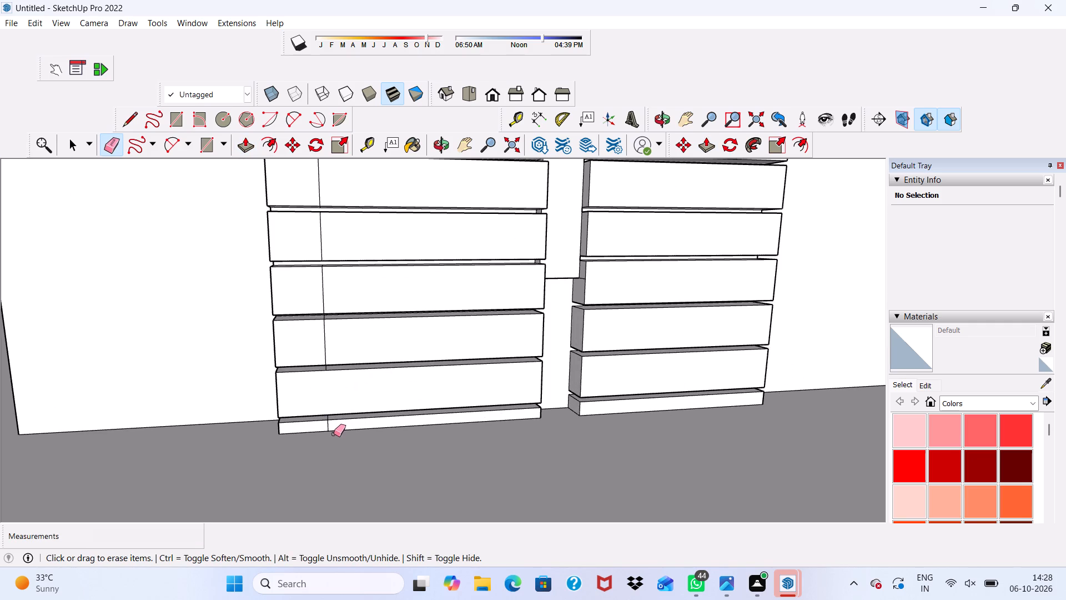
left_click(329, 425)
scroll(323, 382, "up", 4)
left_click_drag(326, 329, 287, 329)
left_click_drag(300, 227, 301, 227)
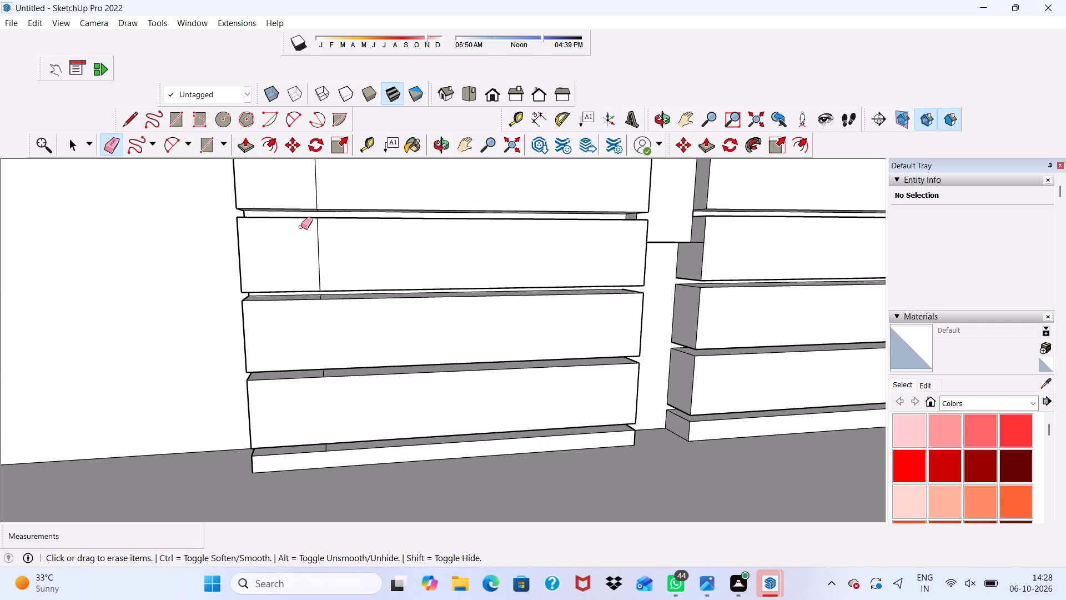
left_click_drag(301, 227, 329, 246)
left_click_drag(299, 175, 336, 176)
Erase the vertical seam lines from the front faces of the top five widened slats.
scroll(233, 248, "down", 6)
scroll(180, 363, "up", 2)
scroll(173, 379, "down", 13)
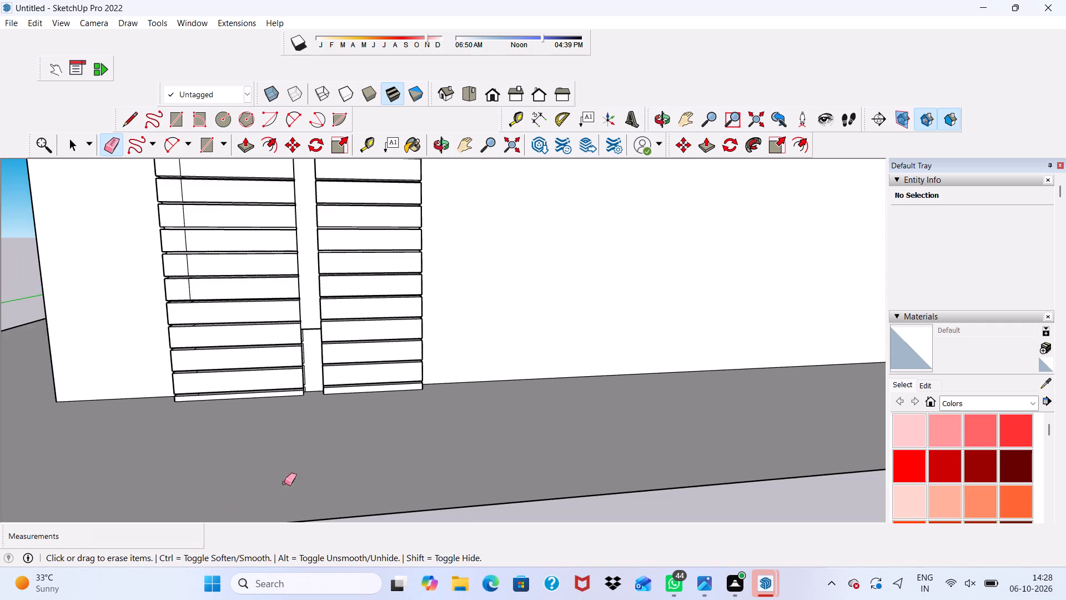
scroll(209, 260, "down", 5)
scroll(99, 127, "up", 3)
scroll(198, 205, "up", 9)
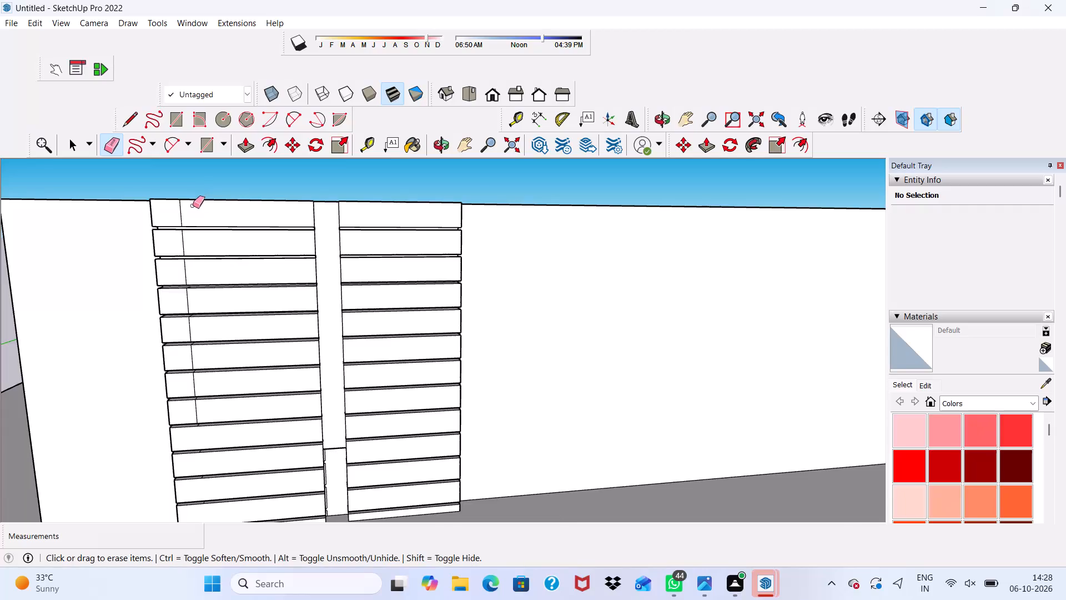
left_click_drag(189, 208, 178, 212)
left_click(178, 244)
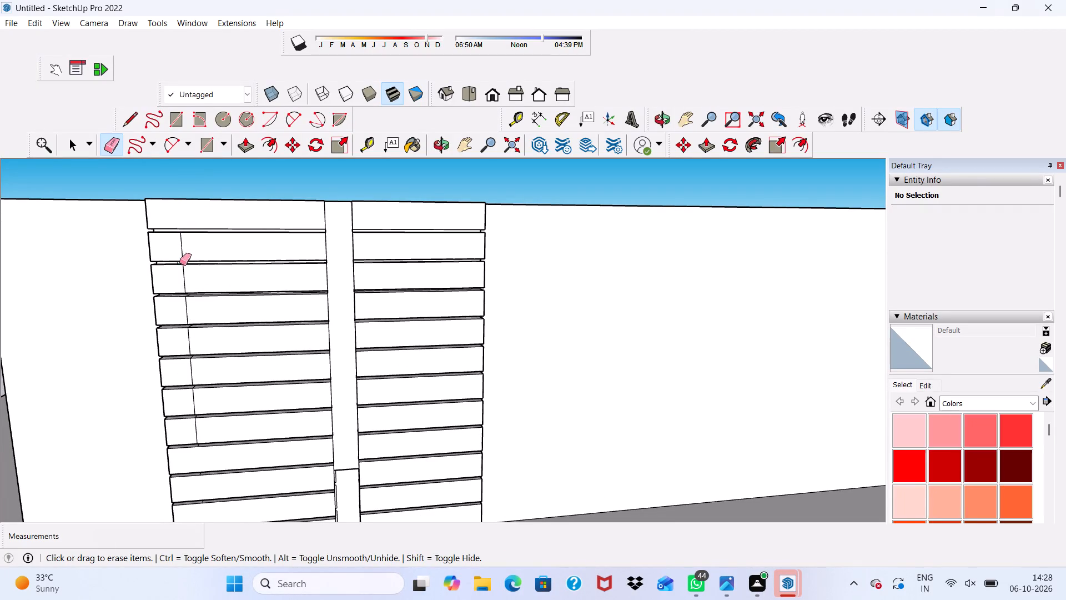
left_click_drag(175, 248, 193, 243)
scroll(189, 281, "up", 1)
left_click_drag(174, 286, 184, 283)
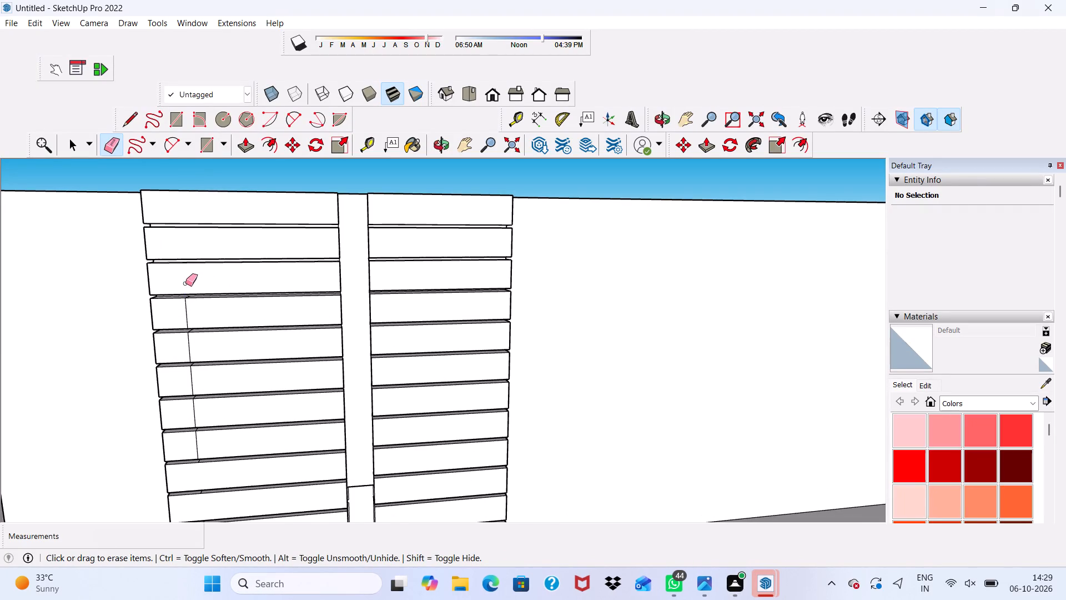
left_click_drag(180, 315, 191, 313)
left_click(188, 360)
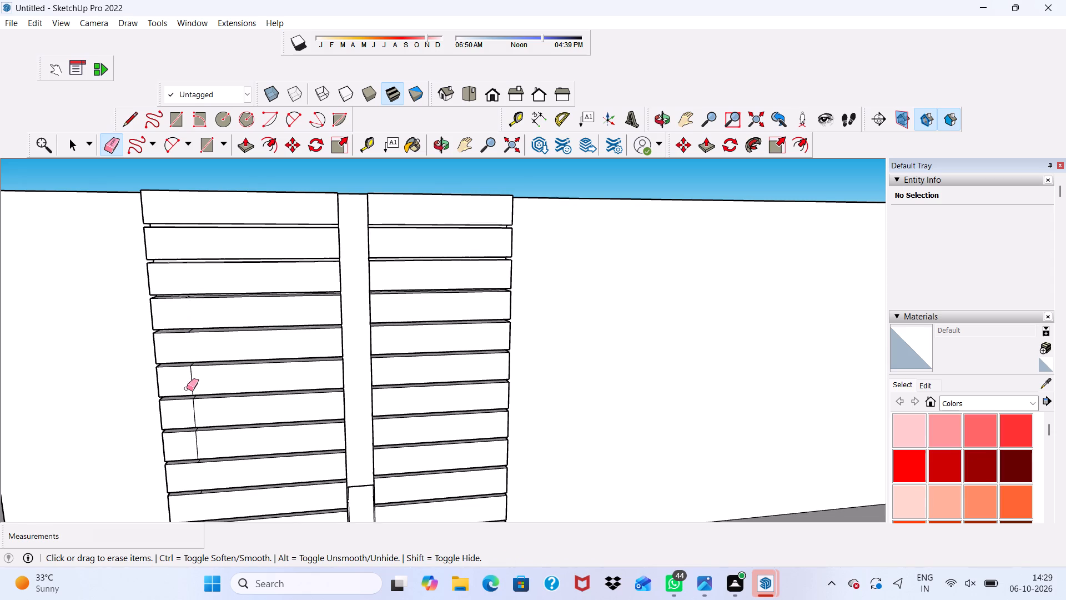
Erase the vertical seam lines from the front faces of the sixth, seventh and eighth widened slats.
left_click_drag(187, 388, 199, 386)
left_click(194, 417)
left_click(198, 443)
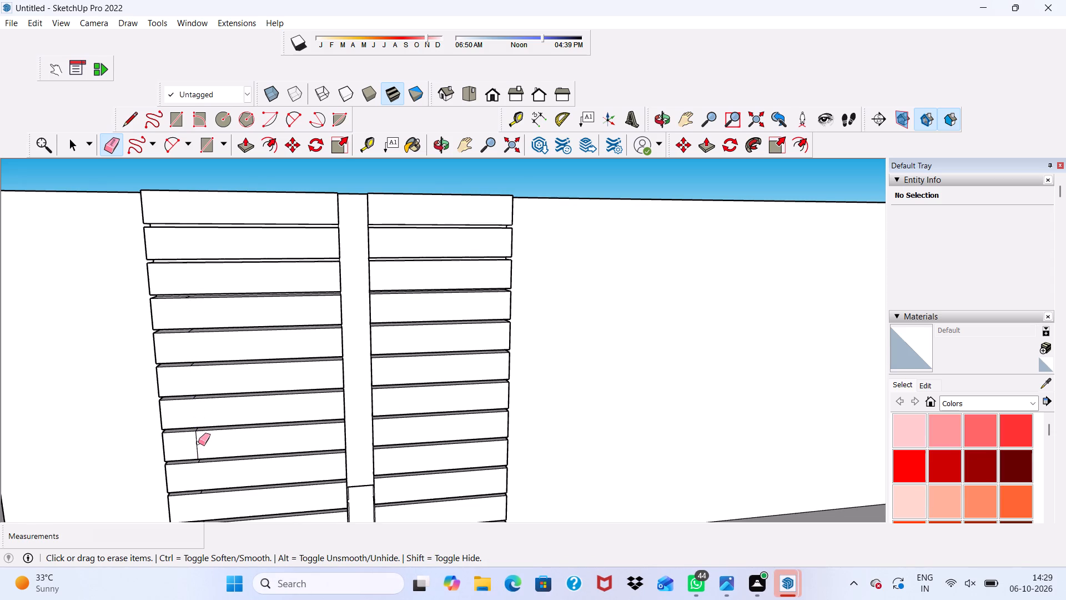
left_click_drag(198, 443, 188, 447)
left_click(196, 447)
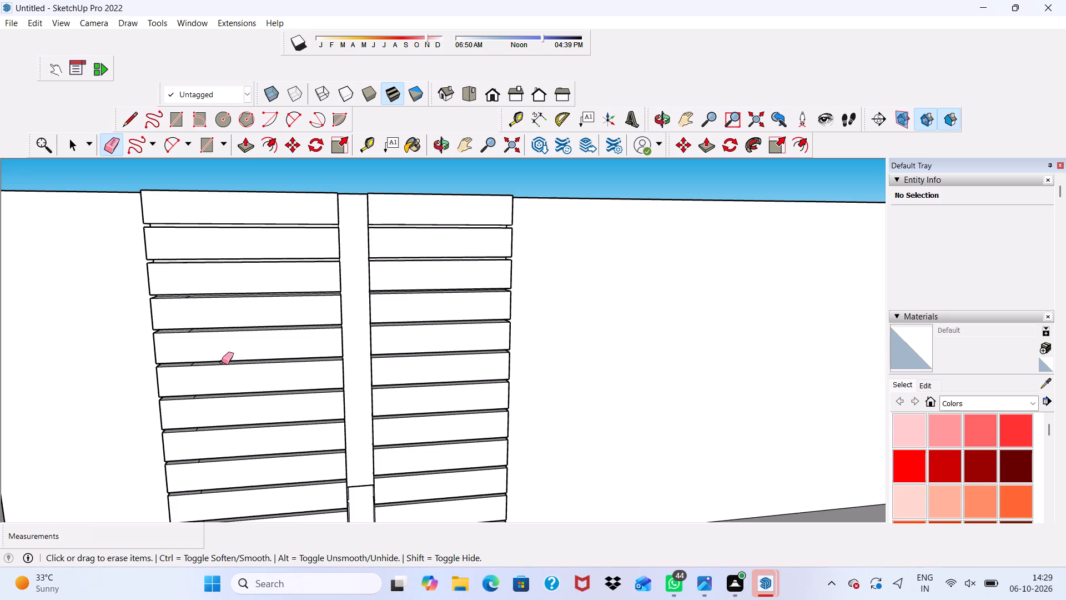
Erase the short cross seam and the lengthwise line from the top face of the uppermost corner-side slat.
scroll(230, 359, "down", 4)
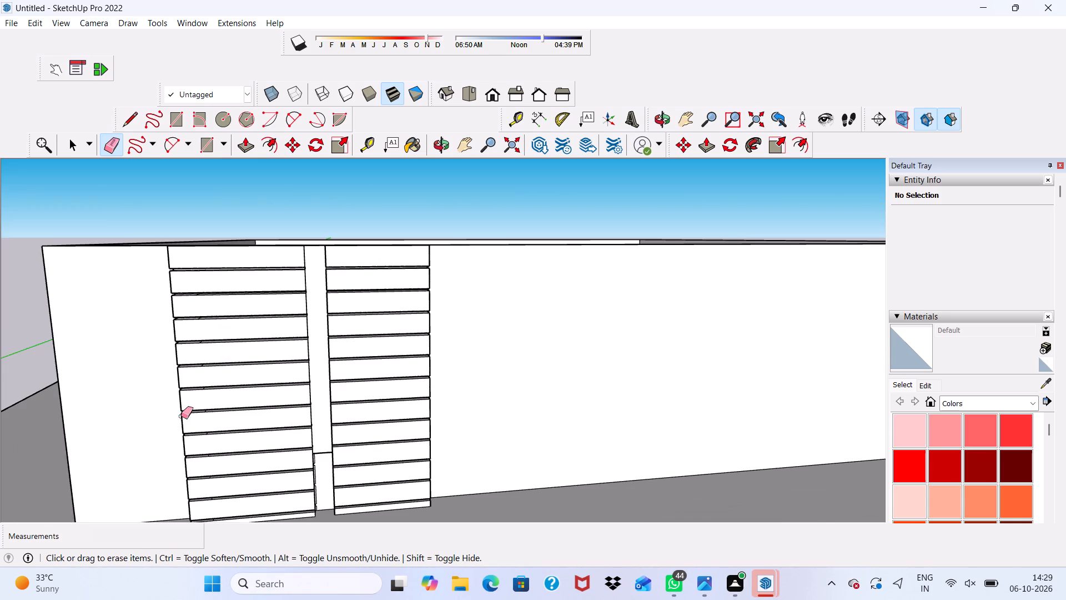
scroll(208, 277, "up", 4)
middle_click_drag(208, 318, 194, 392)
scroll(195, 332, "up", 4)
scroll(176, 294, "down", 5)
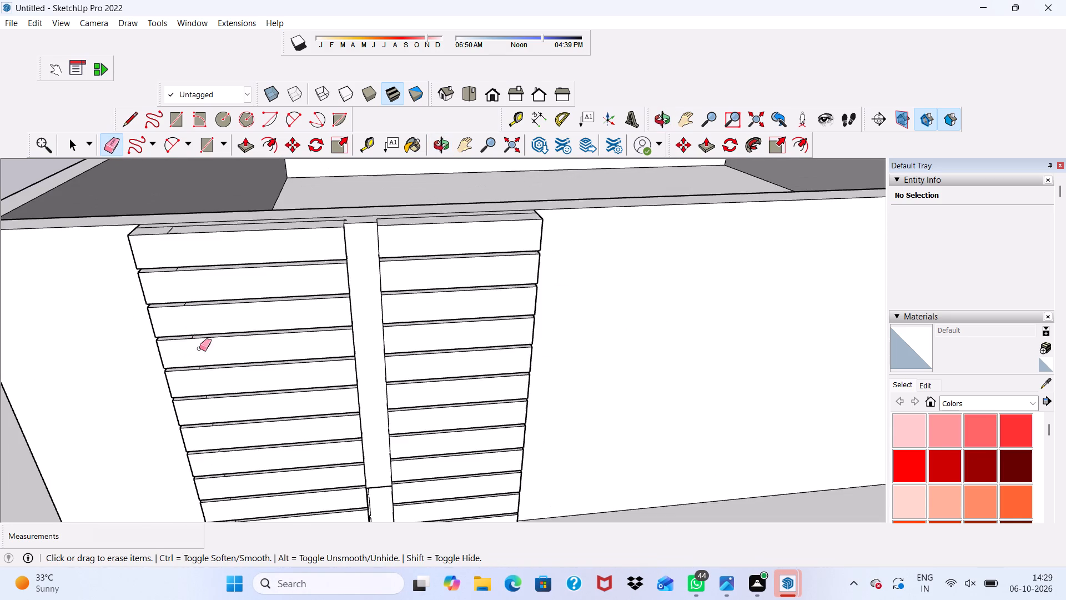
middle_click_drag(198, 329, 175, 430)
scroll(183, 250, "up", 4)
left_click(146, 280)
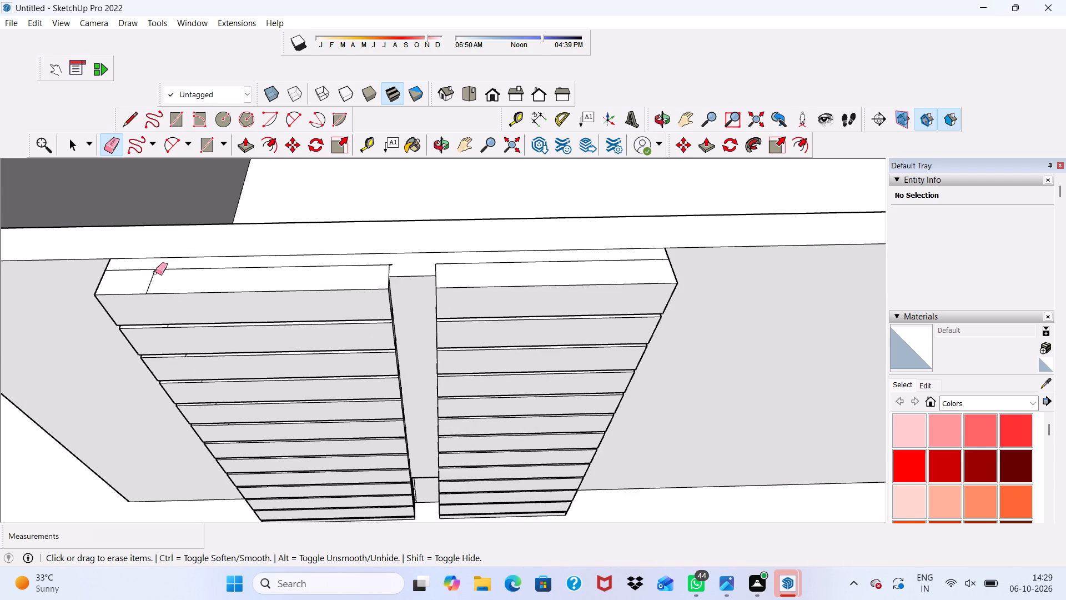
left_click_drag(155, 272, 161, 270)
left_click_drag(148, 268, 138, 268)
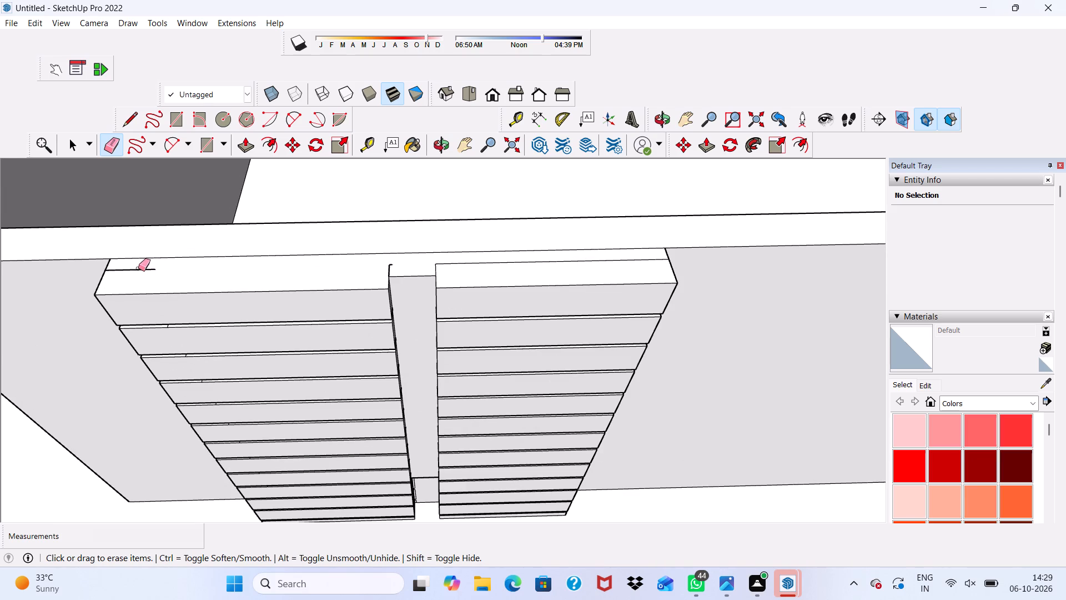
scroll(148, 274, "down", 5)
scroll(138, 289, "up", 8)
left_click_drag(163, 268, 162, 278)
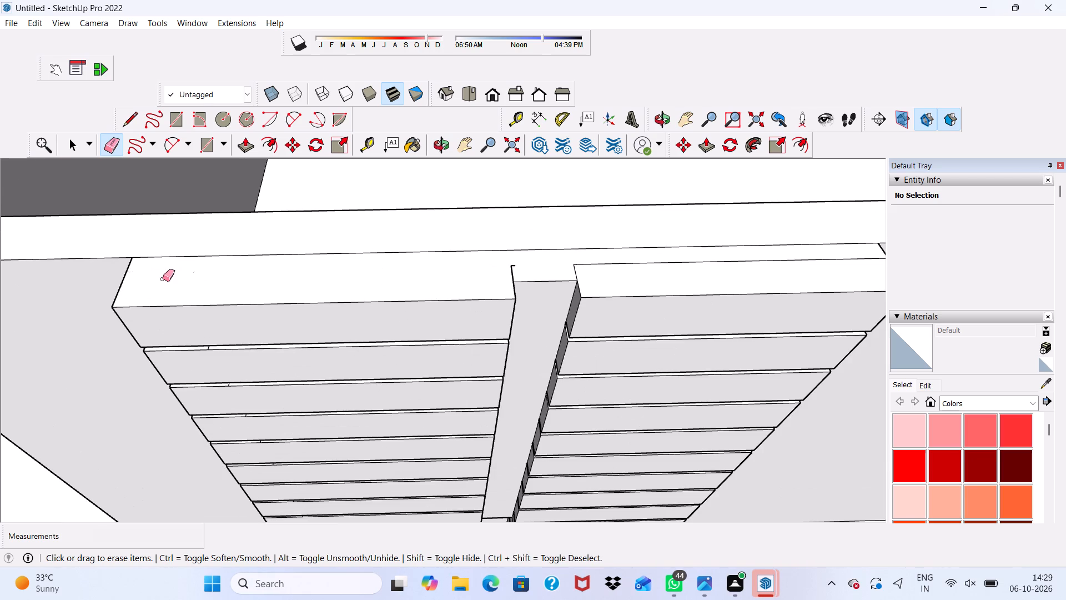
Erase the short seam lines from the top ledges of the second, third and fourth corner-side slats.
scroll(1065, 0, "up", 1)
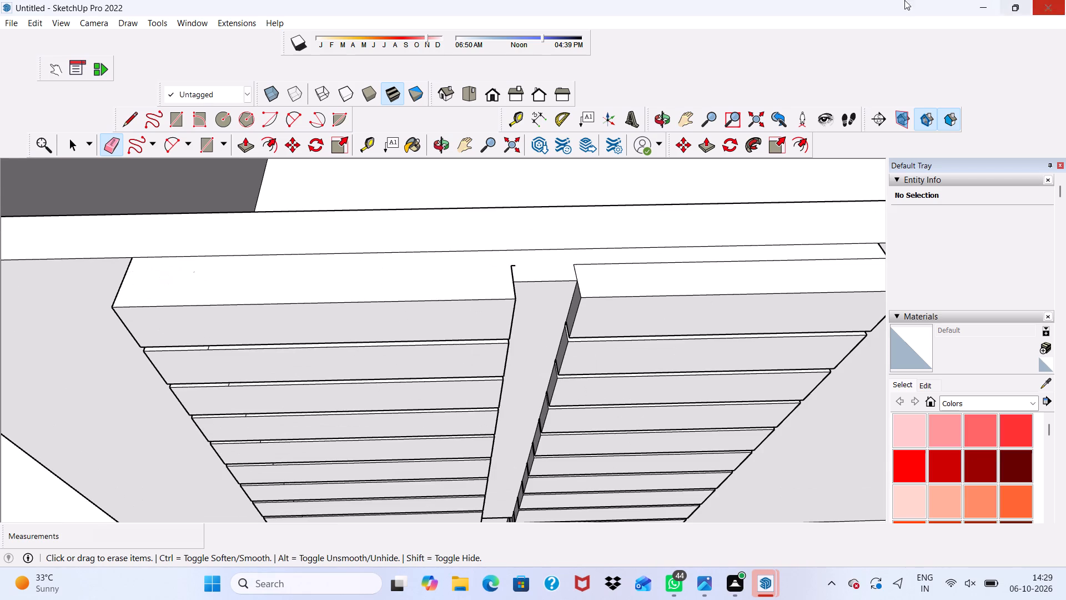
scroll(755, 422, "down", 3)
scroll(359, 446, "up", 6)
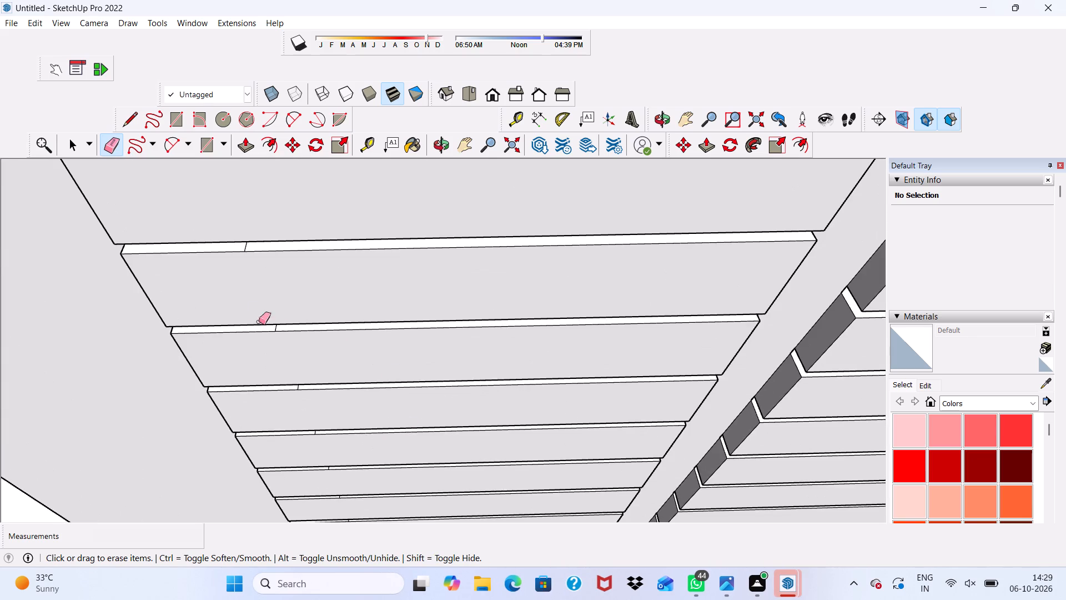
scroll(240, 303, "up", 10)
left_click(255, 184)
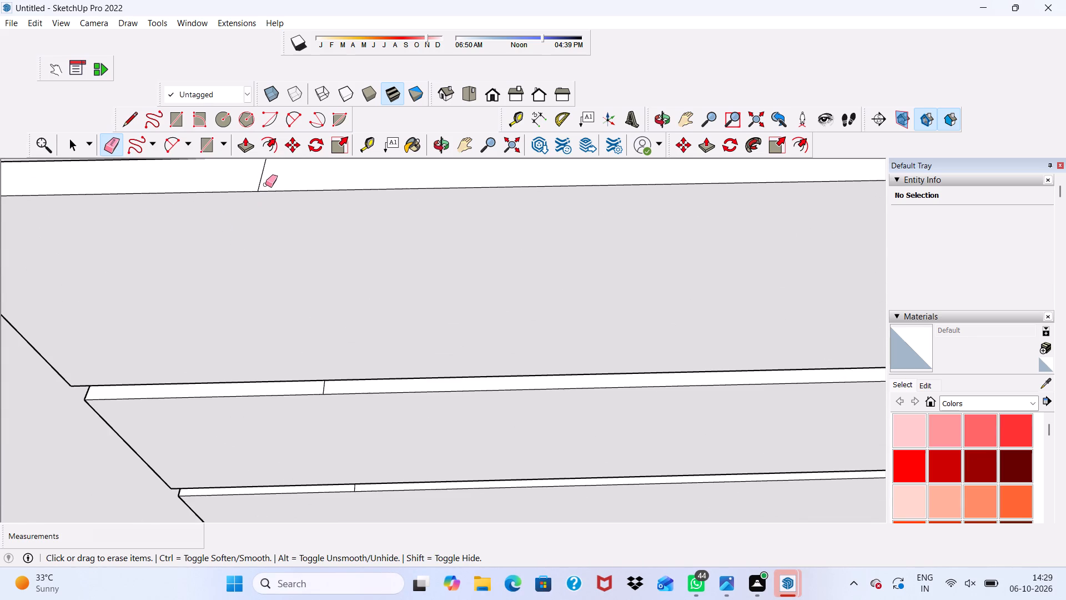
left_click_drag(265, 183, 261, 178)
scroll(364, 396, "up", 6)
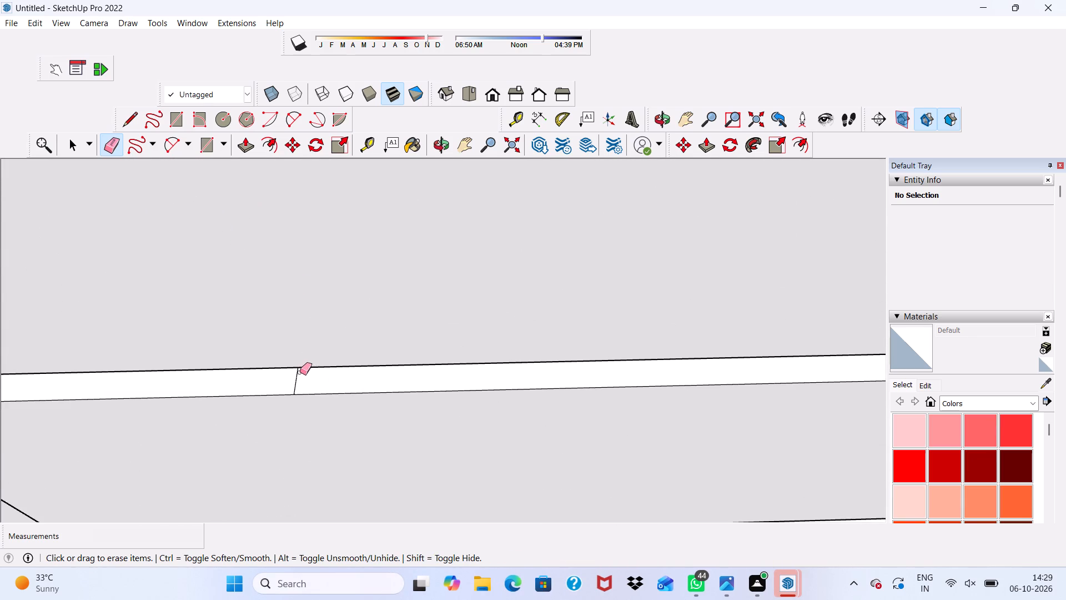
left_click_drag(300, 372, 291, 377)
scroll(281, 363, "down", 1)
scroll(281, 363, "up", 1)
scroll(281, 363, "down", 13)
middle_click_drag(542, 418, 542, 418)
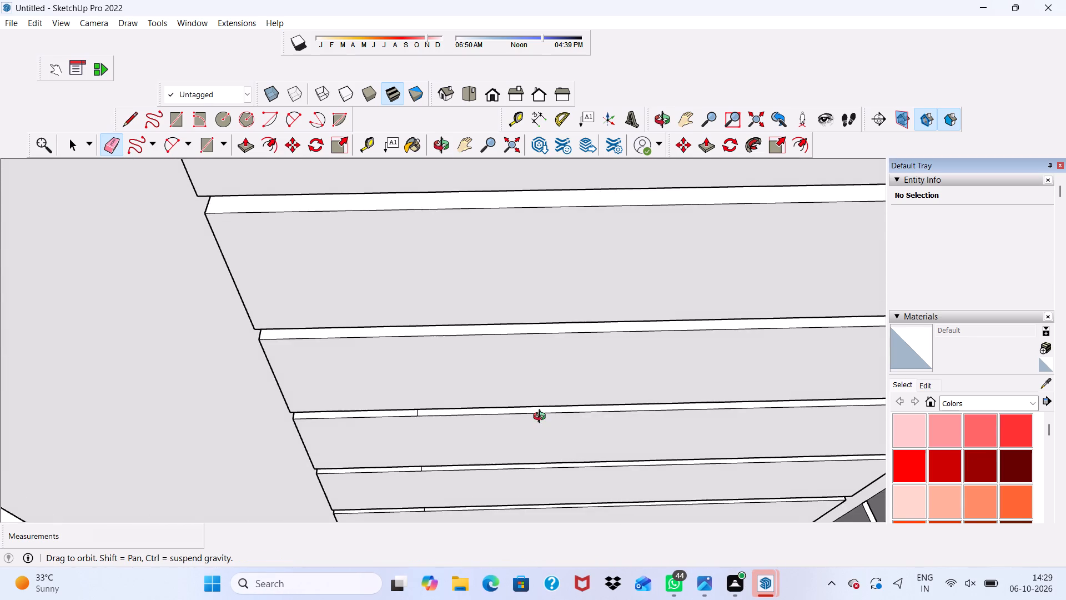
middle_click_drag(542, 418, 511, 421)
scroll(542, 418, "down", 1)
scroll(389, 439, "up", 13)
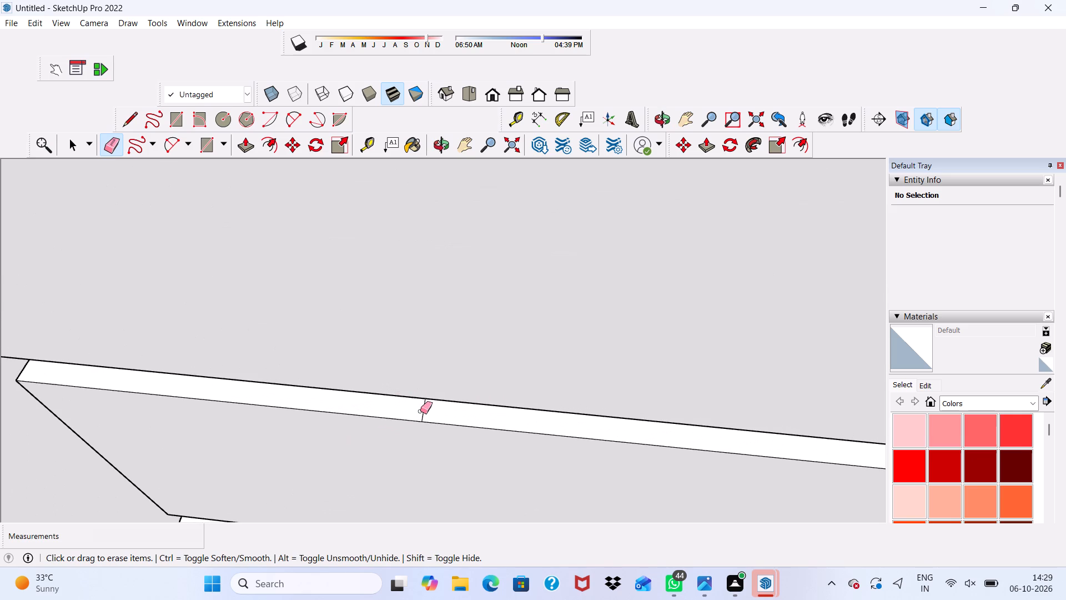
left_click_drag(420, 411, 442, 409)
Erase the short seam lines from the top ledges of the fifth, sixth and seventh corner-side slats.
scroll(441, 392, "down", 11)
scroll(442, 528, "up", 14)
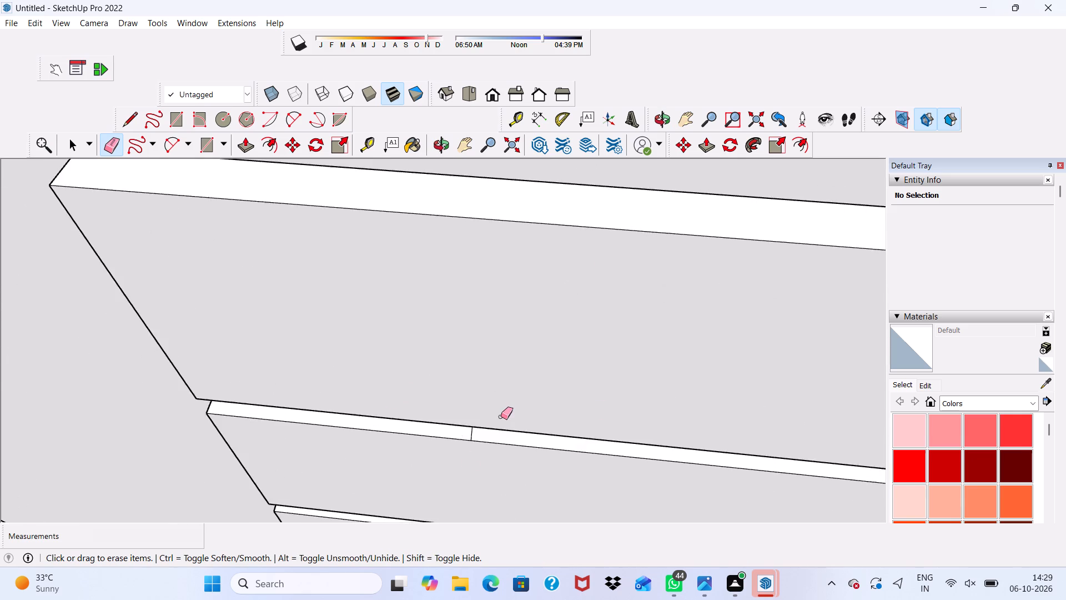
scroll(501, 417, "up", 3)
scroll(467, 457, "up", 3)
left_click_drag(456, 439, 443, 437)
scroll(454, 395, "down", 8)
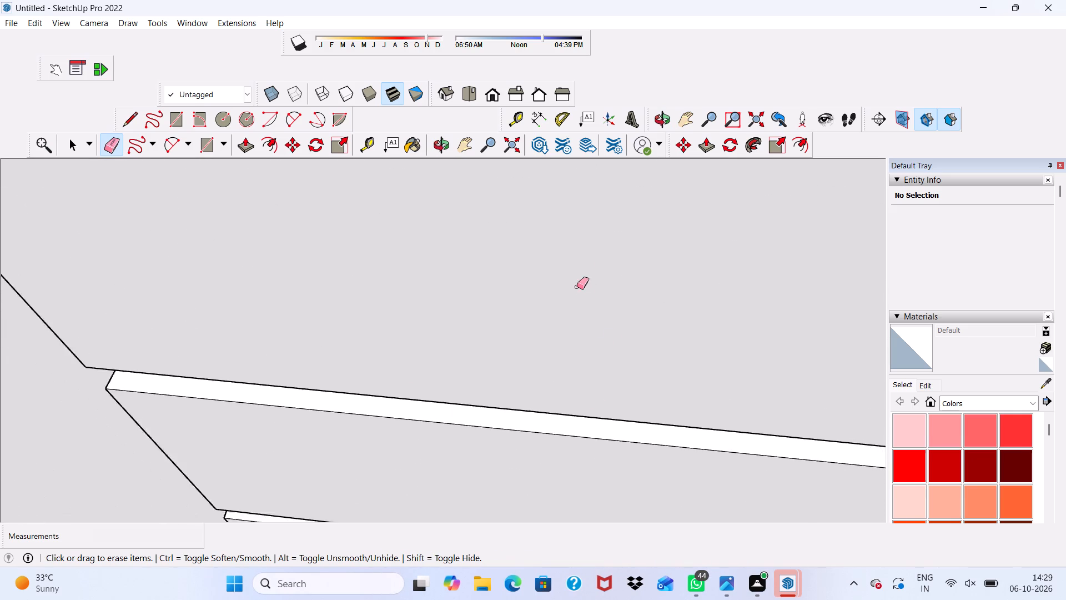
scroll(577, 287, "down", 14)
scroll(550, 443, "up", 15)
left_click(531, 358)
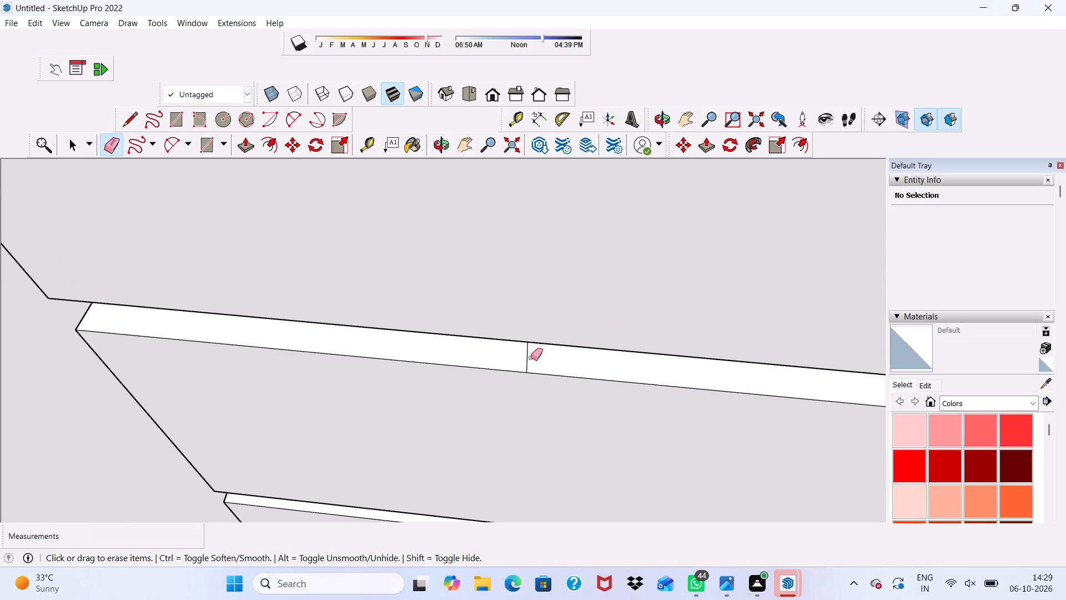
scroll(521, 357, "down", 5)
scroll(521, 358, "up", 1)
left_click_drag(521, 358, 564, 361)
scroll(557, 360, "down", 5)
scroll(557, 360, "up", 1)
scroll(557, 360, "down", 8)
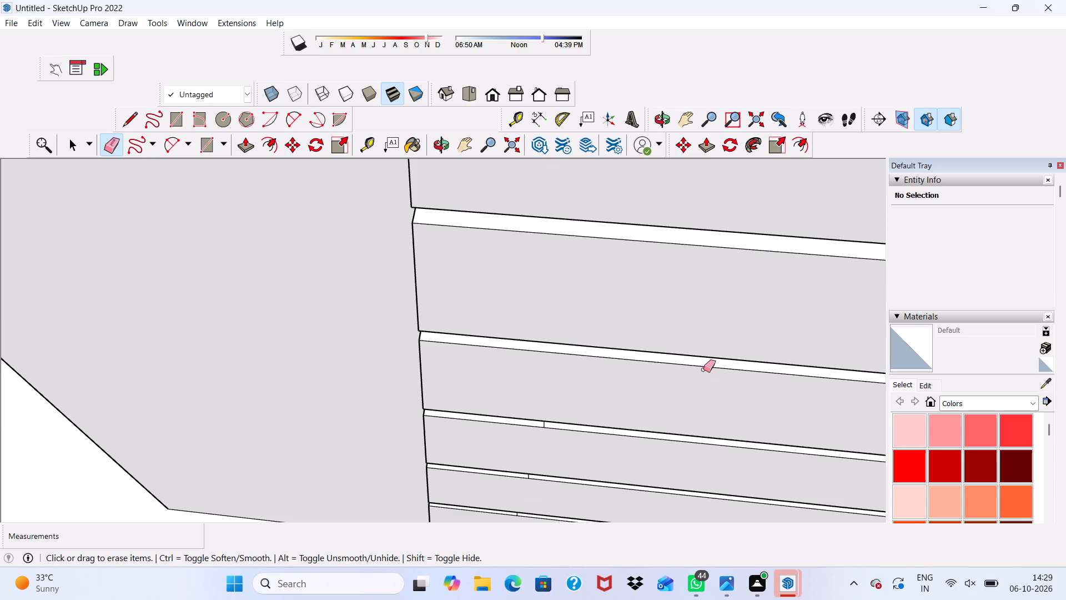
scroll(703, 369, "down", 4)
scroll(571, 446, "up", 15)
left_click_drag(587, 384, 609, 381)
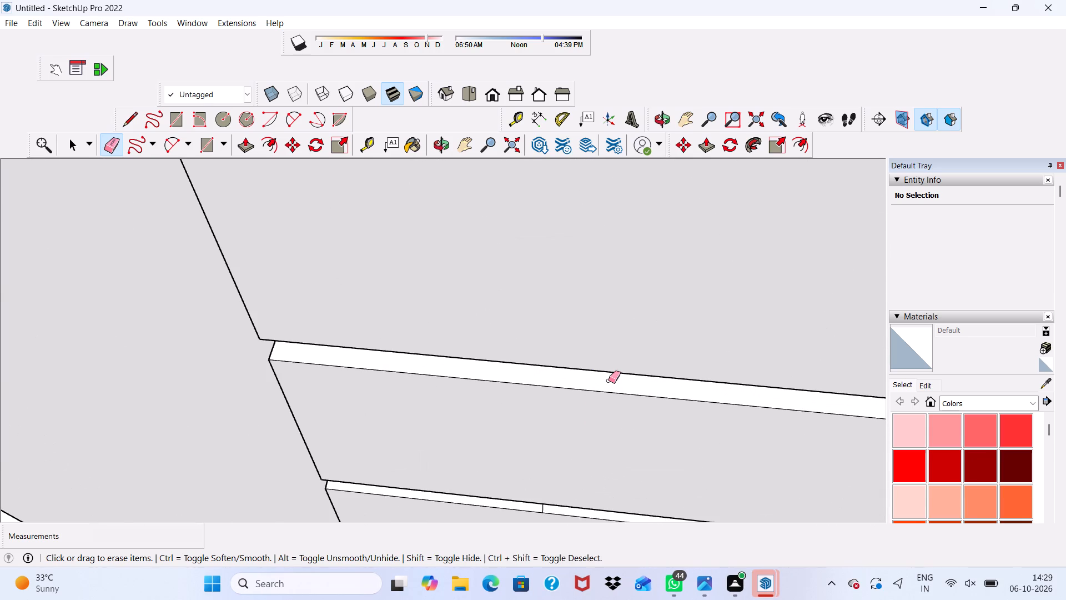
Erase the short seam lines from the top ledges of the eighth, ninth and tenth corner-side slats.
scroll(609, 381, "down", 16)
scroll(590, 506, "up", 14)
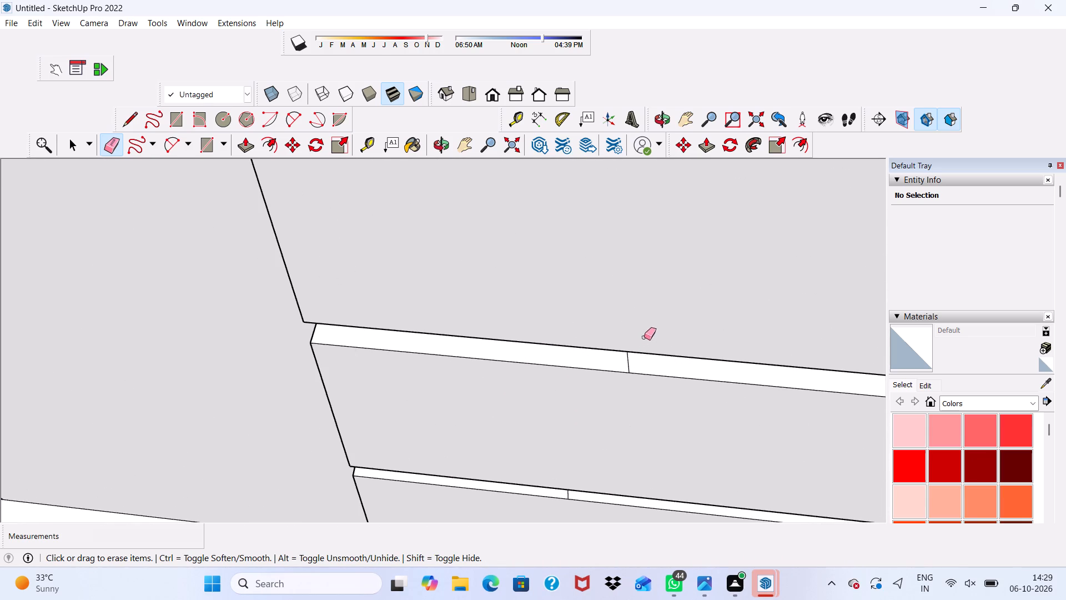
left_click_drag(629, 358, 614, 363)
scroll(614, 363, "down", 4)
scroll(614, 363, "up", 1)
scroll(614, 363, "down", 7)
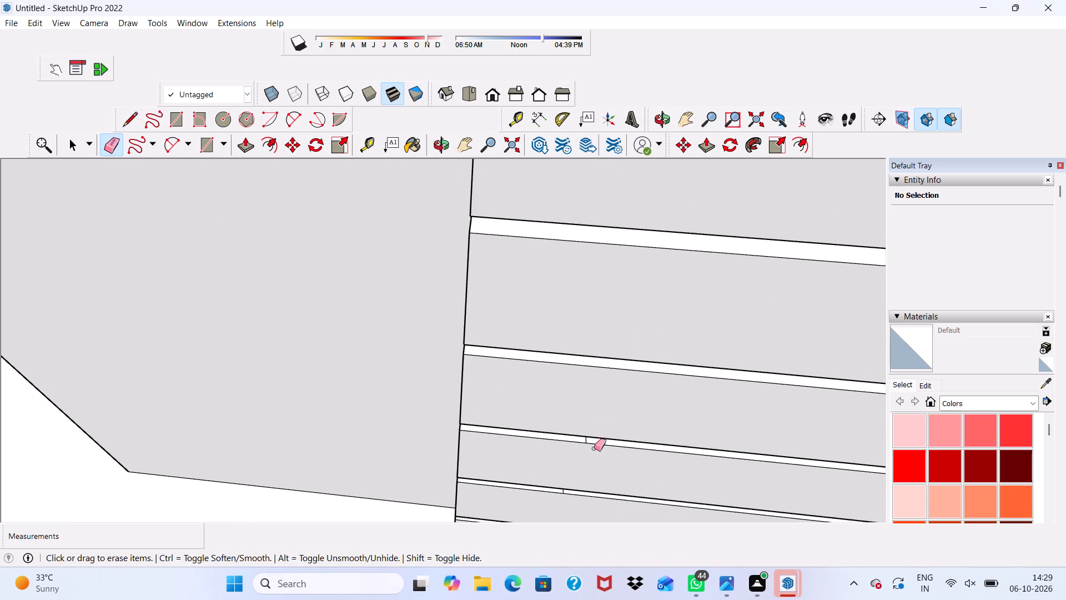
scroll(564, 482, "up", 14)
left_click(611, 386)
scroll(630, 382, "down", 6)
scroll(630, 382, "up", 1)
scroll(630, 382, "down", 4)
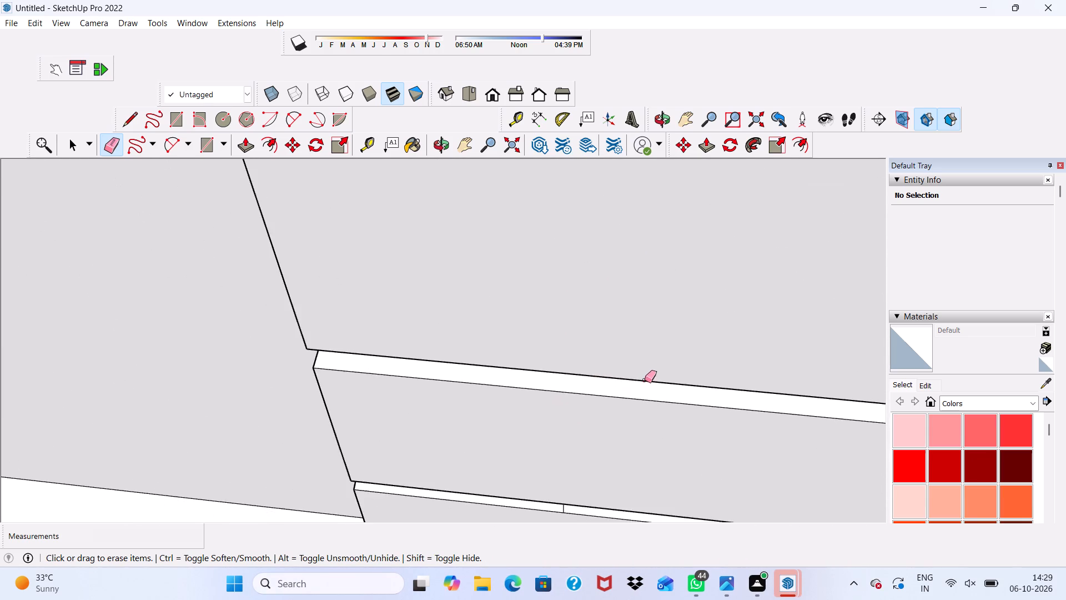
scroll(645, 380, "down", 8)
scroll(604, 511, "up", 8)
scroll(608, 403, "down", 1)
scroll(611, 406, "up", 7)
left_click(637, 383)
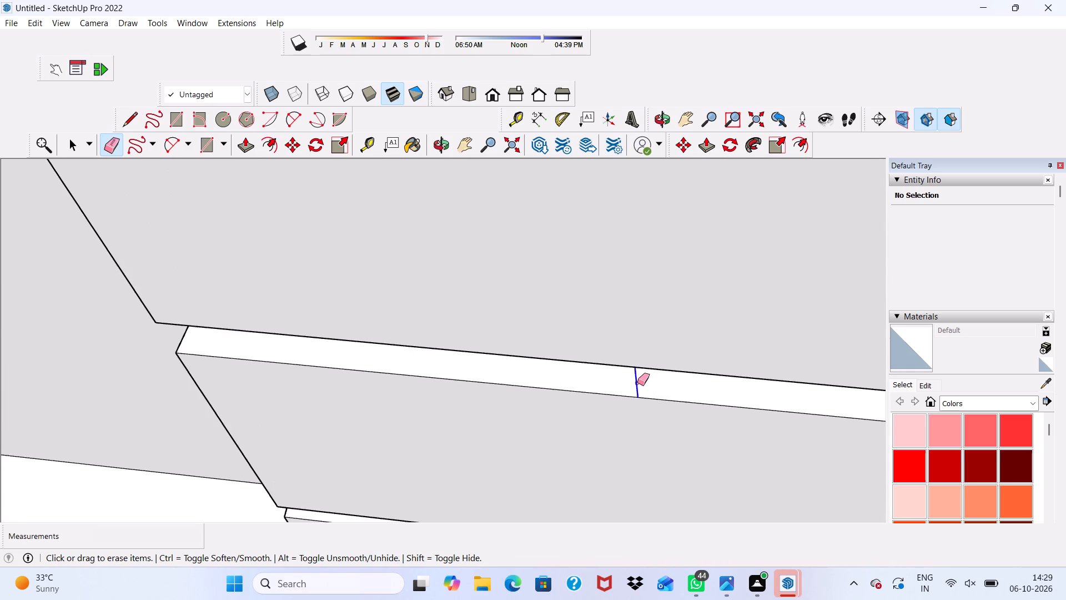
Erase the short seam lines from the top ledges of the lowest two full-height corner-side slats and the base strip.
scroll(597, 382, "down", 11)
scroll(681, 344, "up", 1)
scroll(681, 344, "down", 6)
scroll(581, 492, "up", 1)
scroll(580, 456, "down", 10)
scroll(707, 408, "up", 6)
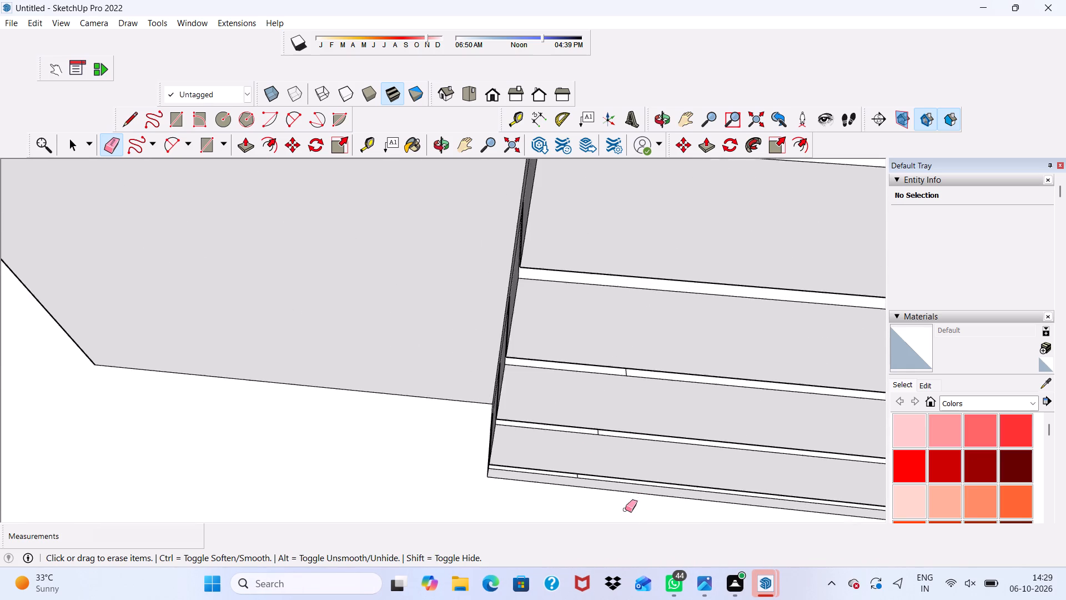
scroll(625, 509, "up", 14)
left_click(514, 480)
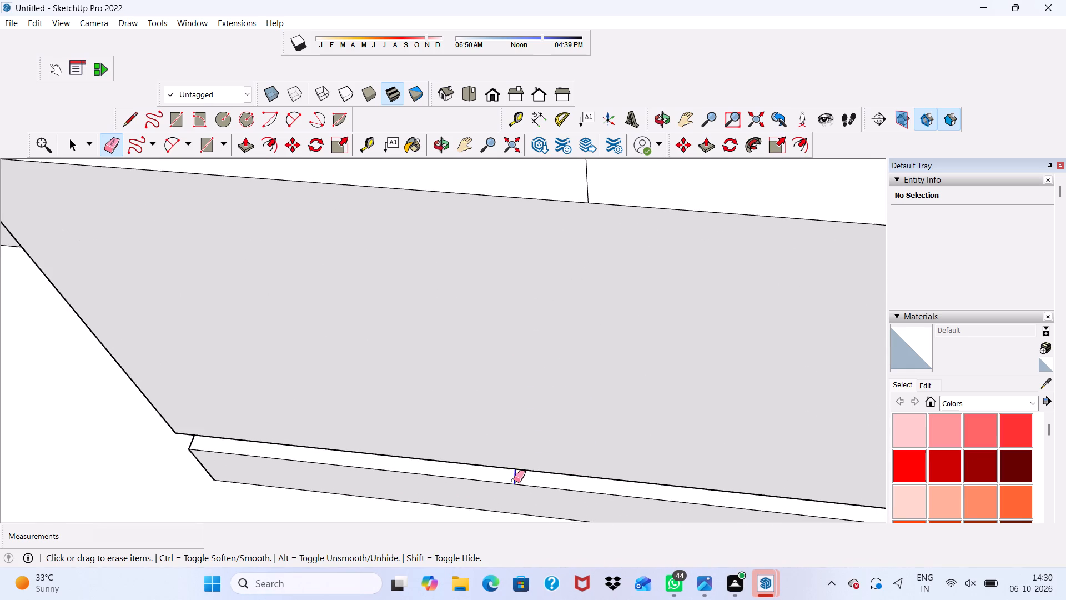
scroll(533, 472, "up", 1)
scroll(533, 468, "down", 8)
scroll(565, 333, "up", 4)
left_click_drag(549, 328, 565, 328)
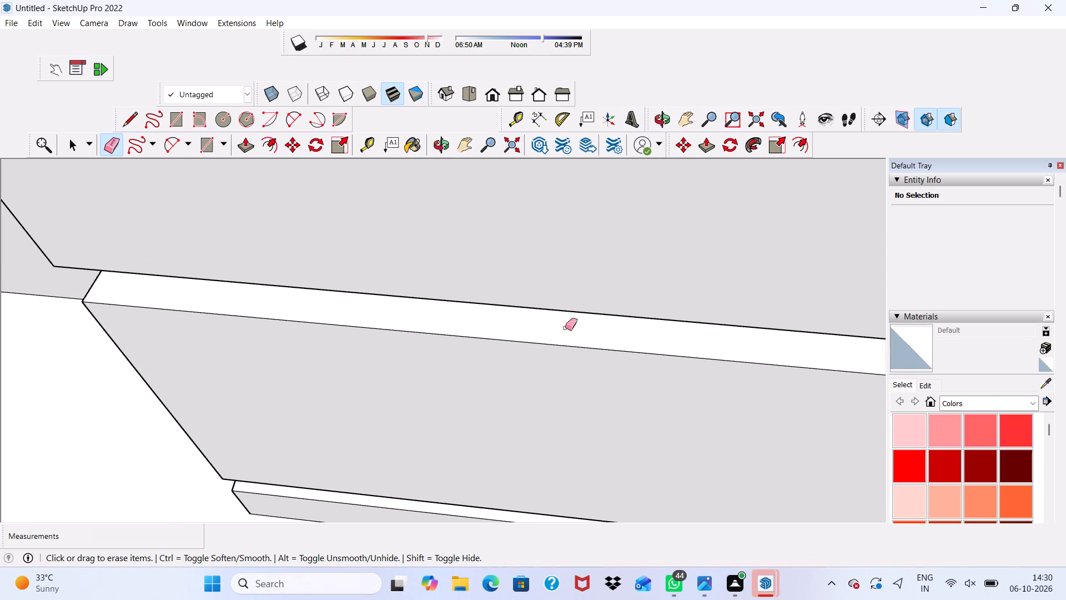
scroll(565, 328, "down", 15)
scroll(470, 353, "up", 7)
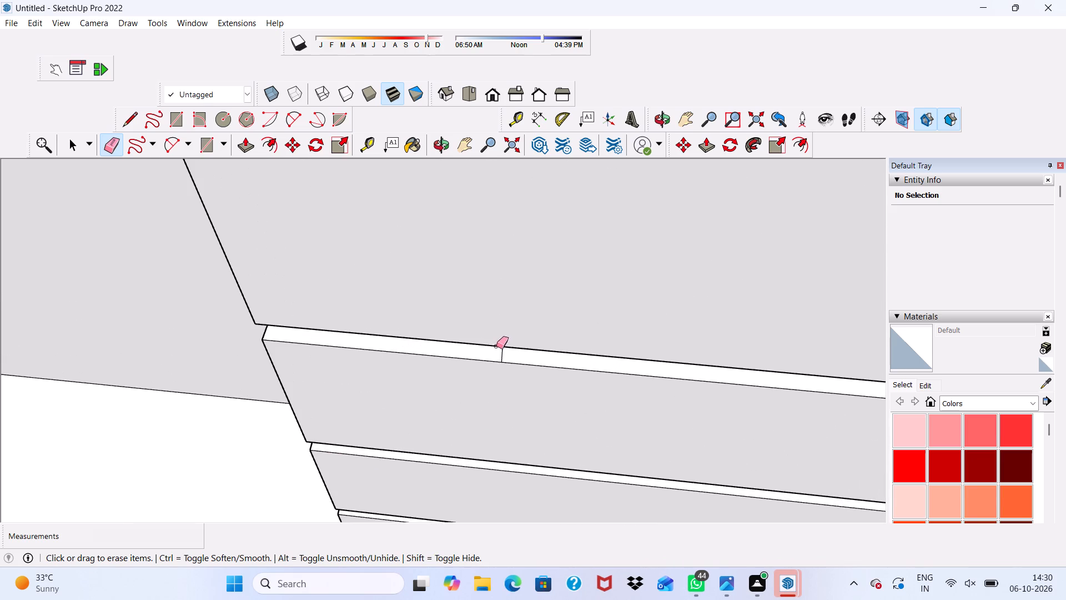
left_click_drag(499, 350, 511, 351)
scroll(511, 351, "down", 16)
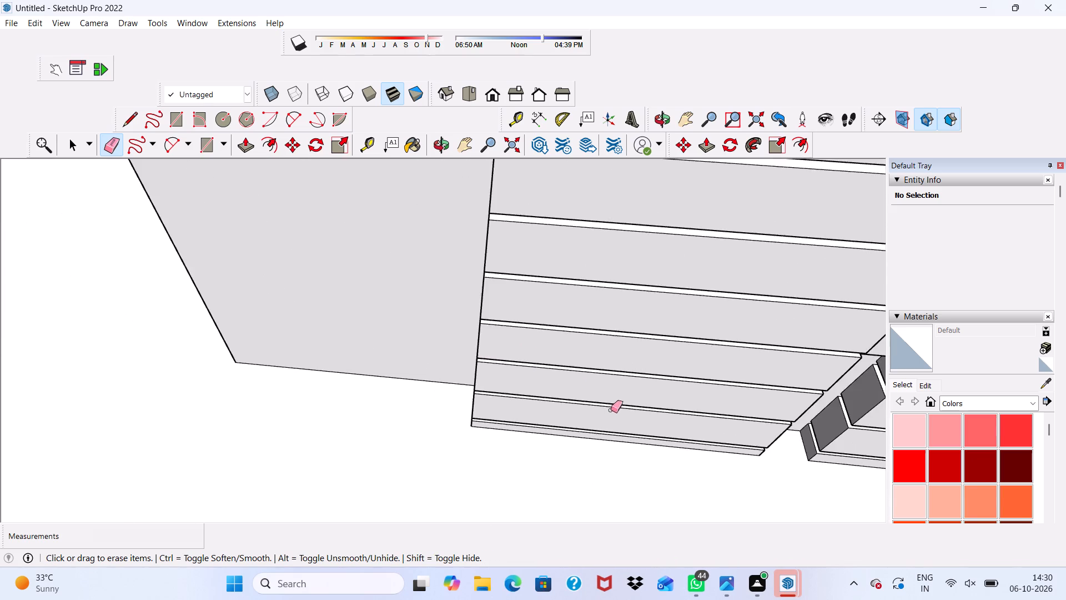
middle_click_drag(611, 409, 745, 248)
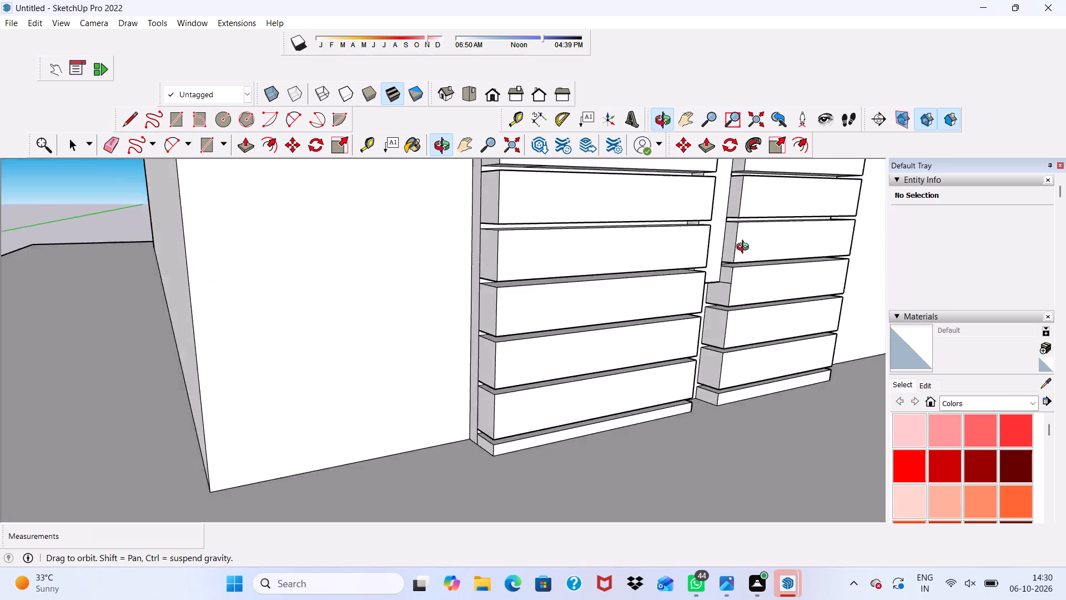
middle_click_drag(745, 248, 599, 317)
key("space")
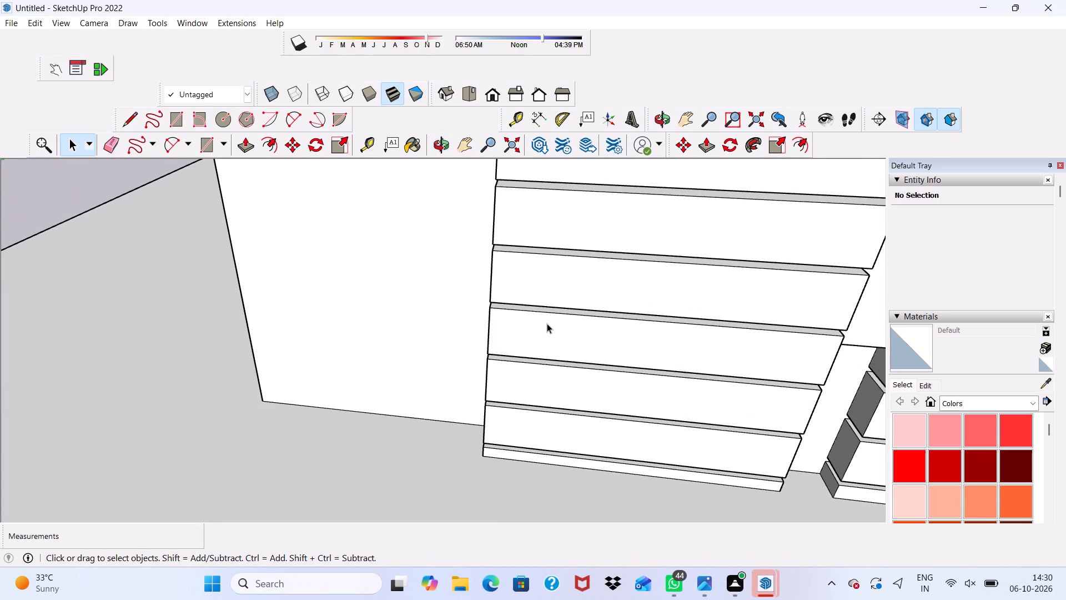
Draw a full-height rectangle about 10' by 2' 6 13/16" on the front wall, beside the slatted panel farther from the corner.
scroll(541, 321, "down", 5)
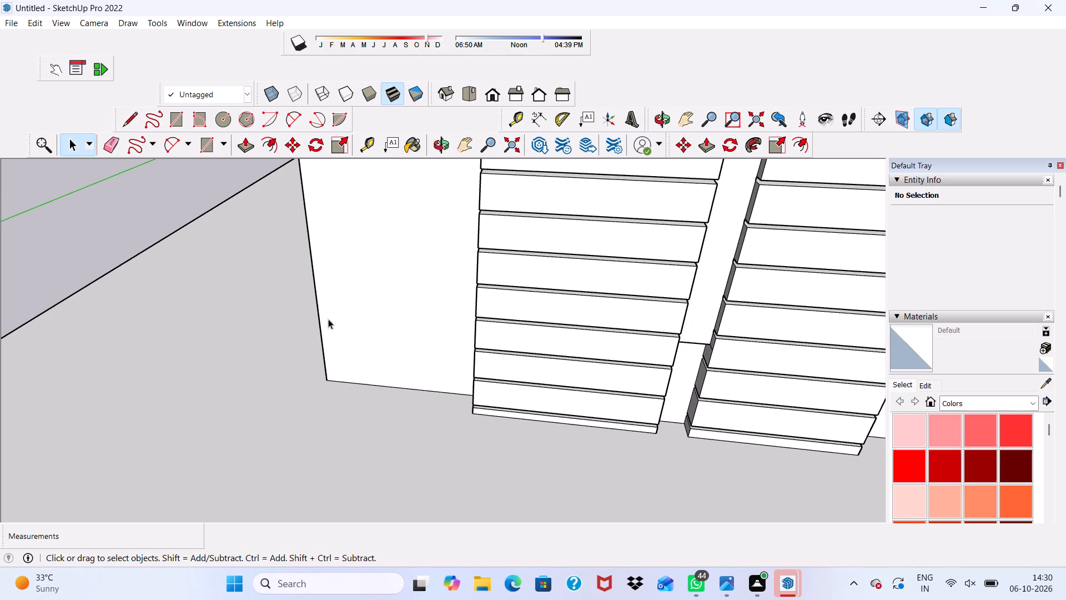
scroll(386, 410, "down", 10)
middle_click_drag(564, 346, 459, 254)
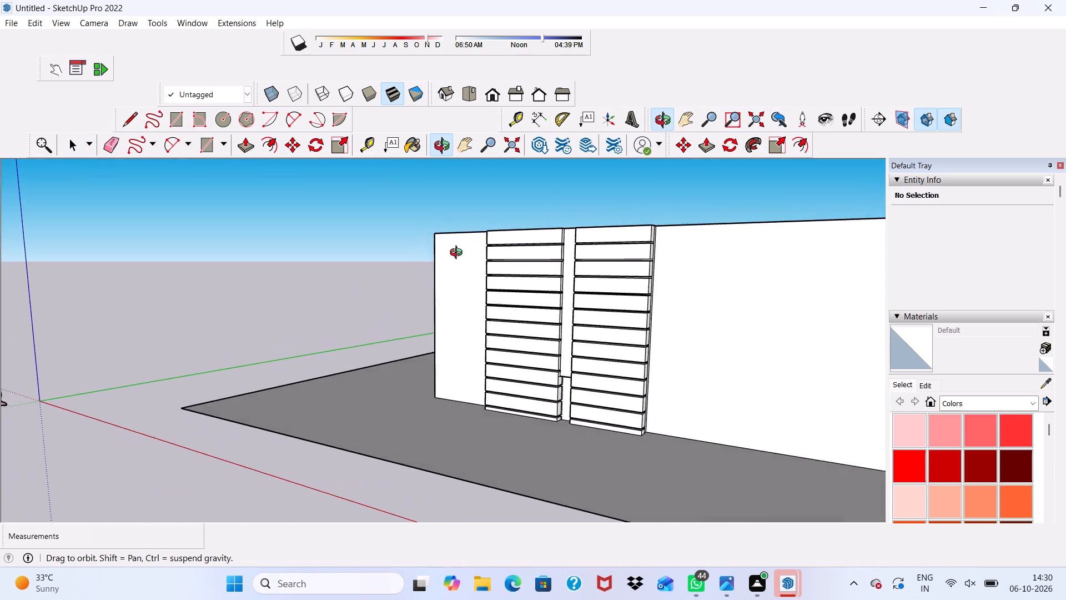
middle_click_drag(459, 254, 390, 308)
scroll(743, 302, "up", 5)
scroll(541, 238, "up", 6)
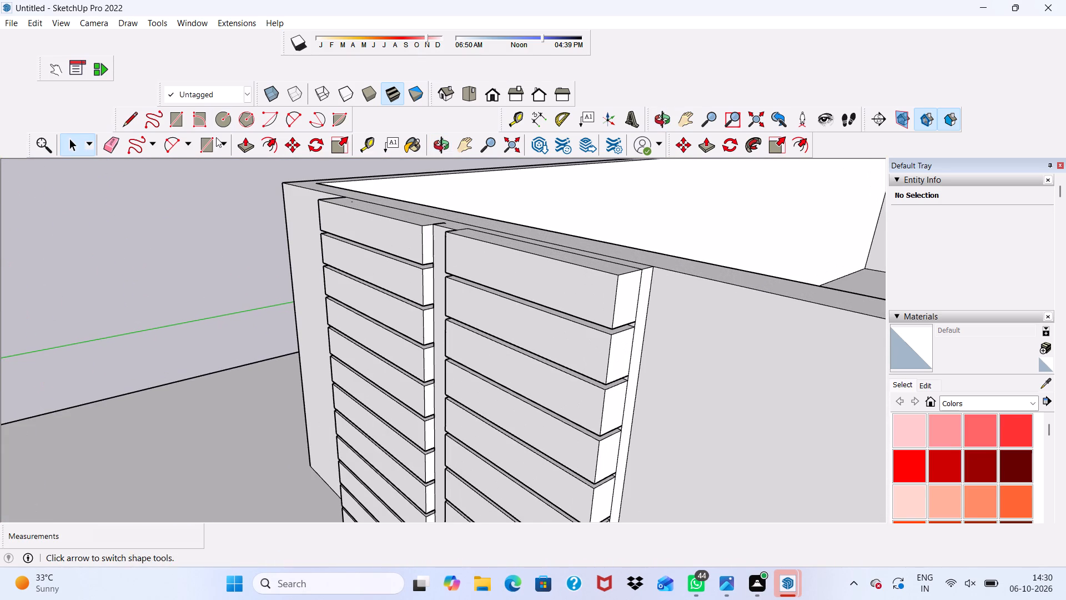
left_click(181, 111)
scroll(228, 225, "down", 5)
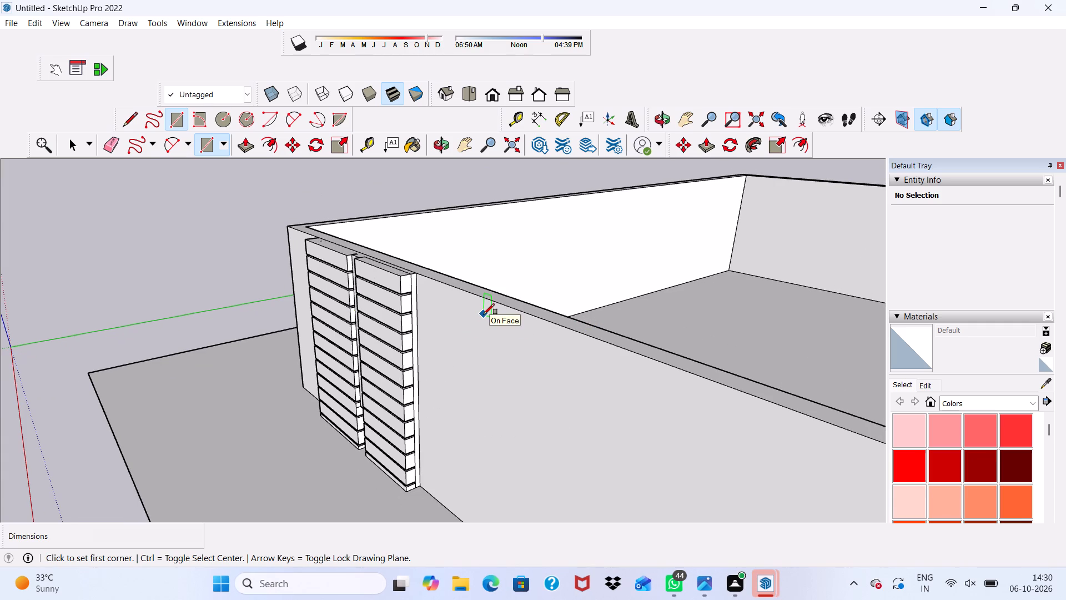
scroll(484, 314, "down", 5)
middle_click_drag(485, 318, 551, 319)
scroll(436, 296, "up", 8)
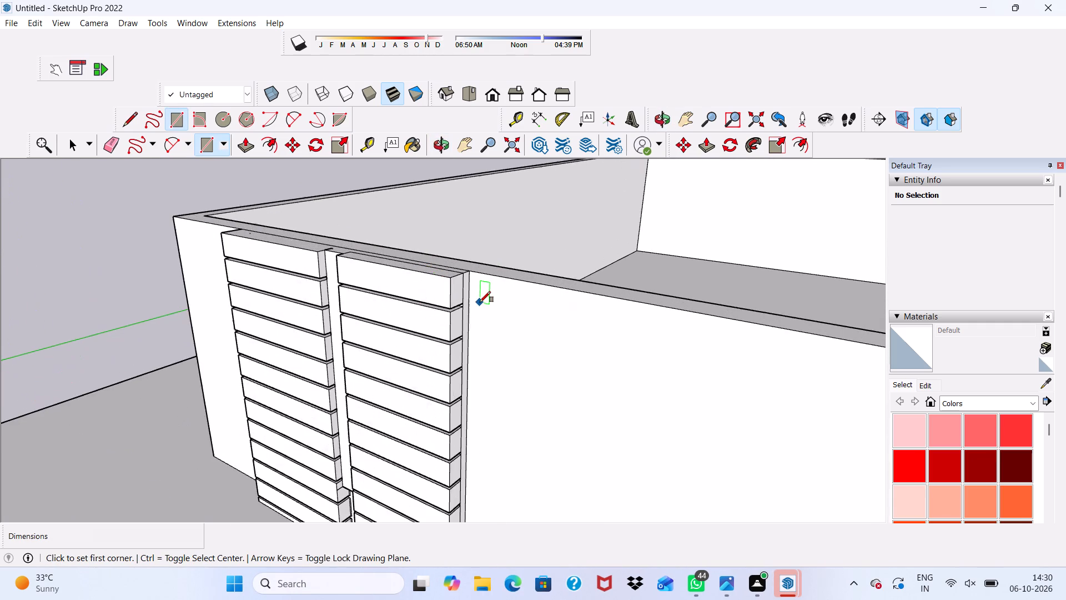
scroll(480, 302, "up", 4)
left_click(468, 264)
scroll(550, 387, "down", 9)
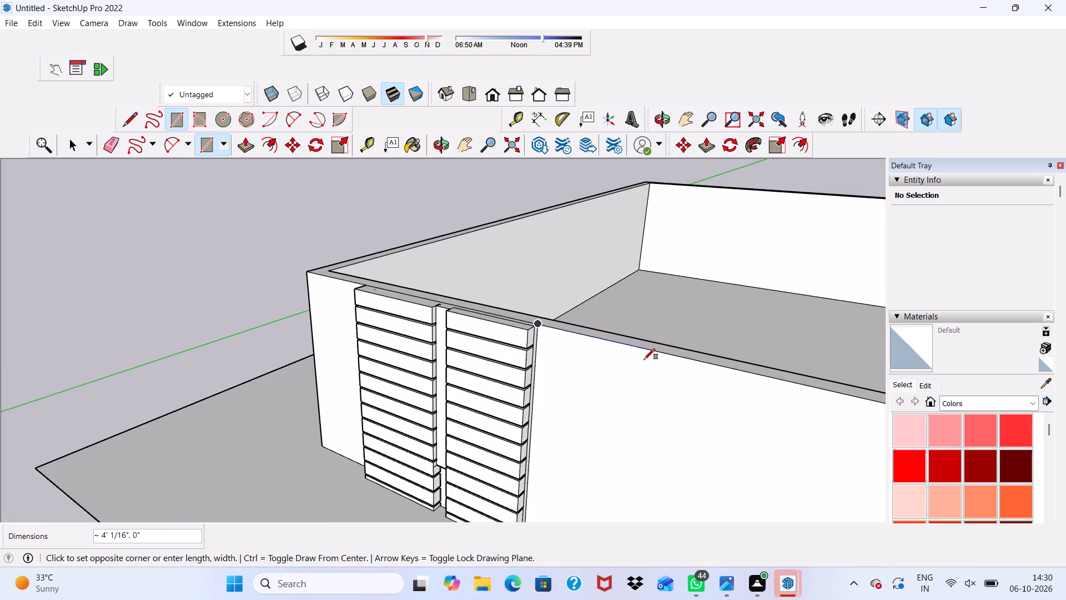
scroll(600, 392, "up", 3)
scroll(532, 389, "down", 14)
scroll(606, 325, "up", 1)
scroll(606, 325, "down", 3)
scroll(592, 383, "up", 5)
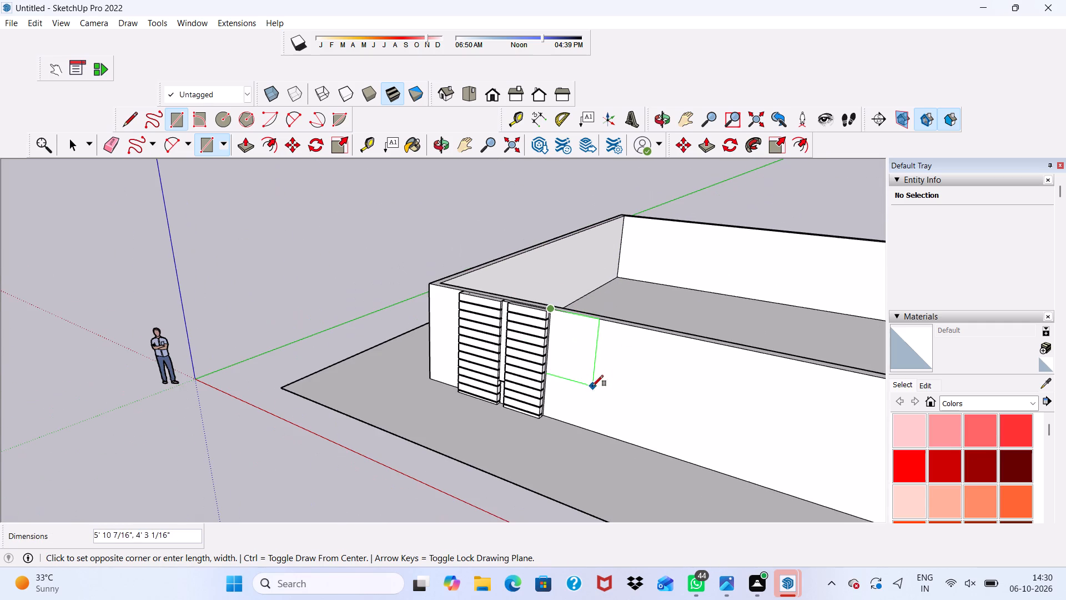
left_click(571, 420)
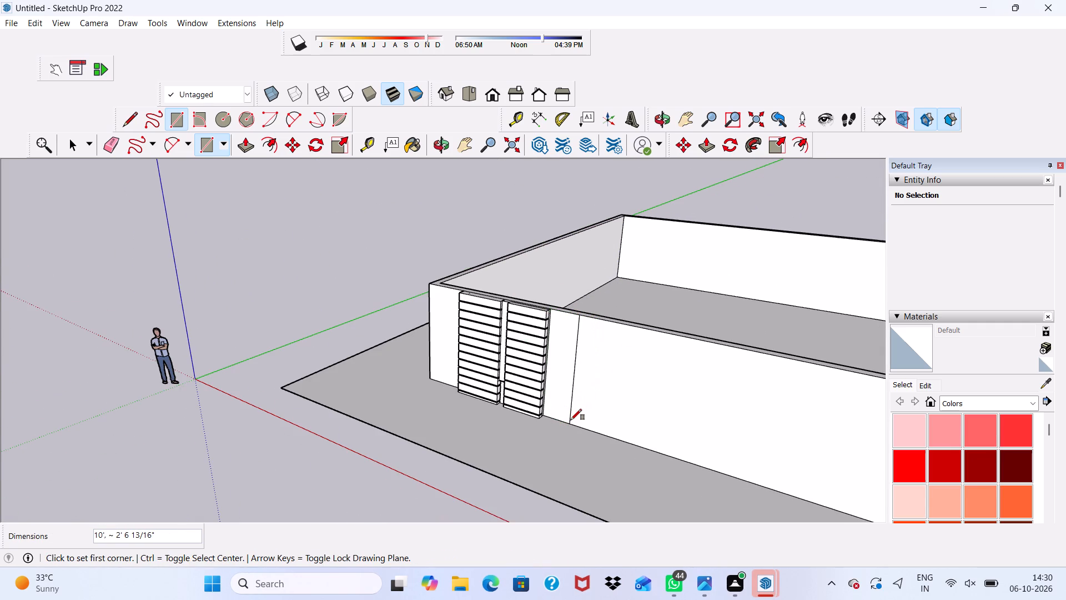
key("space")
Copy the full-height rectangle about 11' 3 5/16" along the wall to the corner side of the slatted panels.
scroll(555, 341, "up", 1)
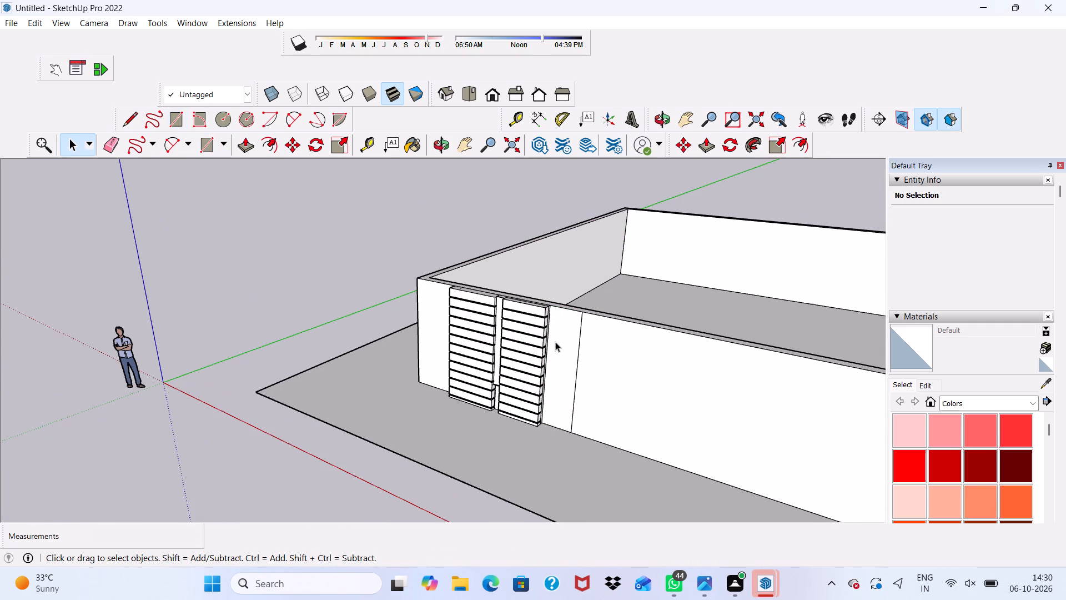
double_click(566, 329)
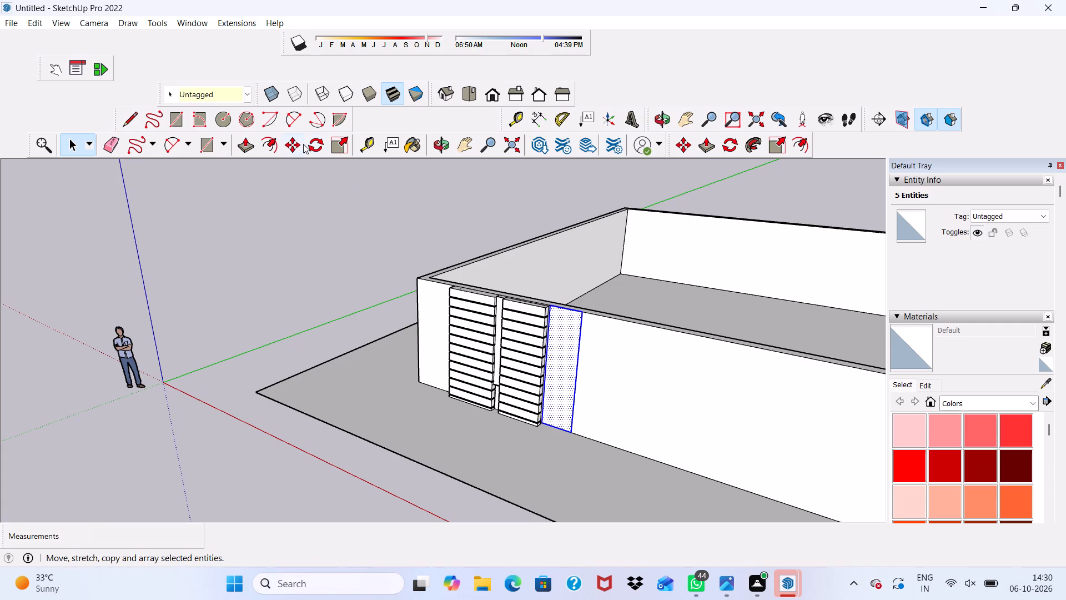
left_click(296, 141)
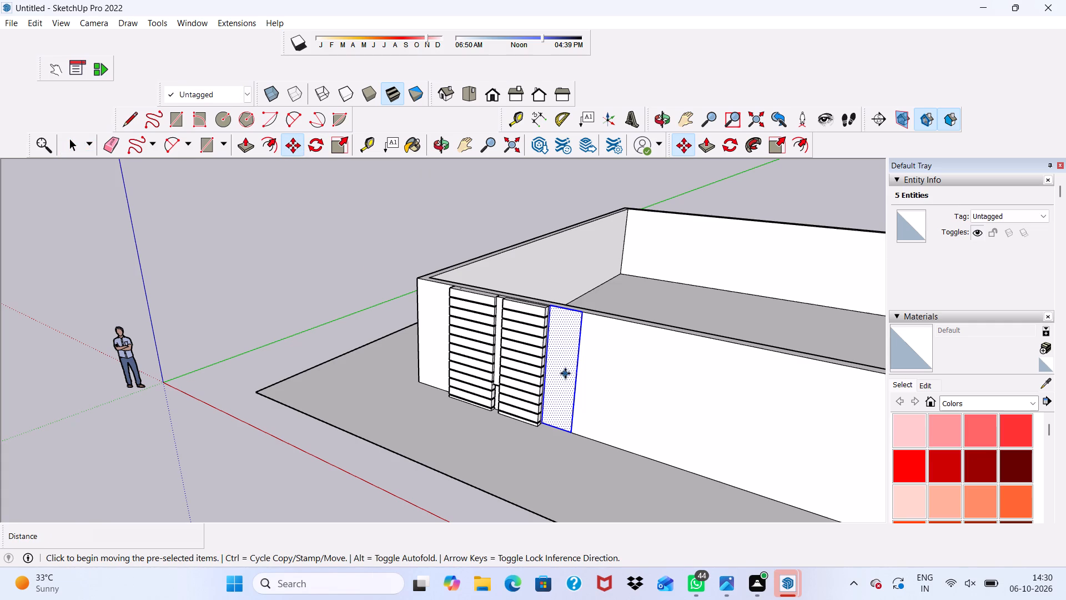
left_click(565, 372)
scroll(423, 313, "down", 1)
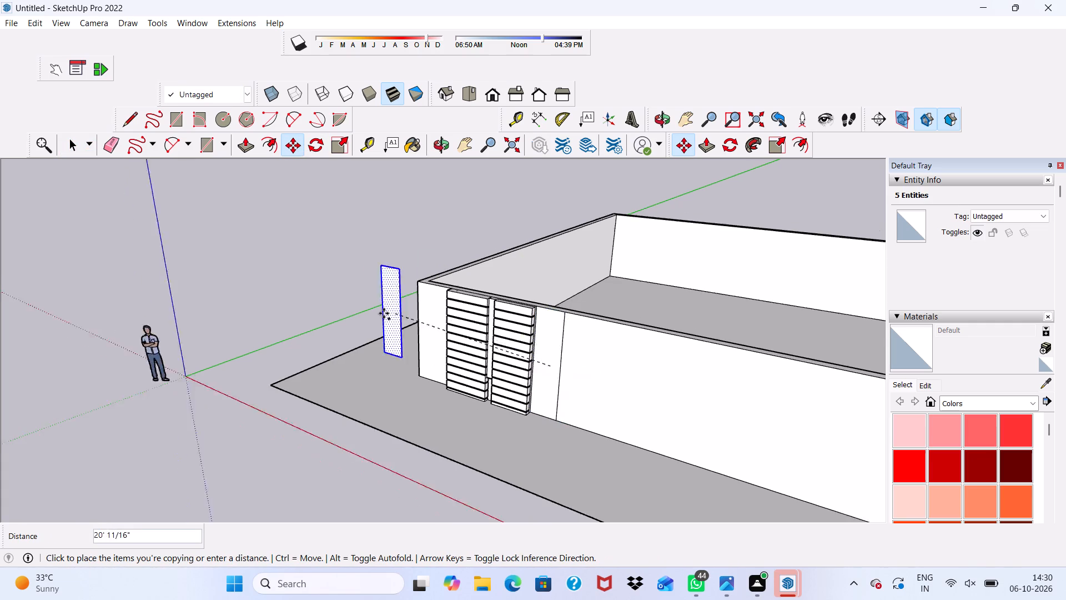
scroll(384, 313, "down", 2)
scroll(388, 362, "up", 3)
scroll(390, 361, "down", 2)
middle_click_drag(396, 356, 587, 321)
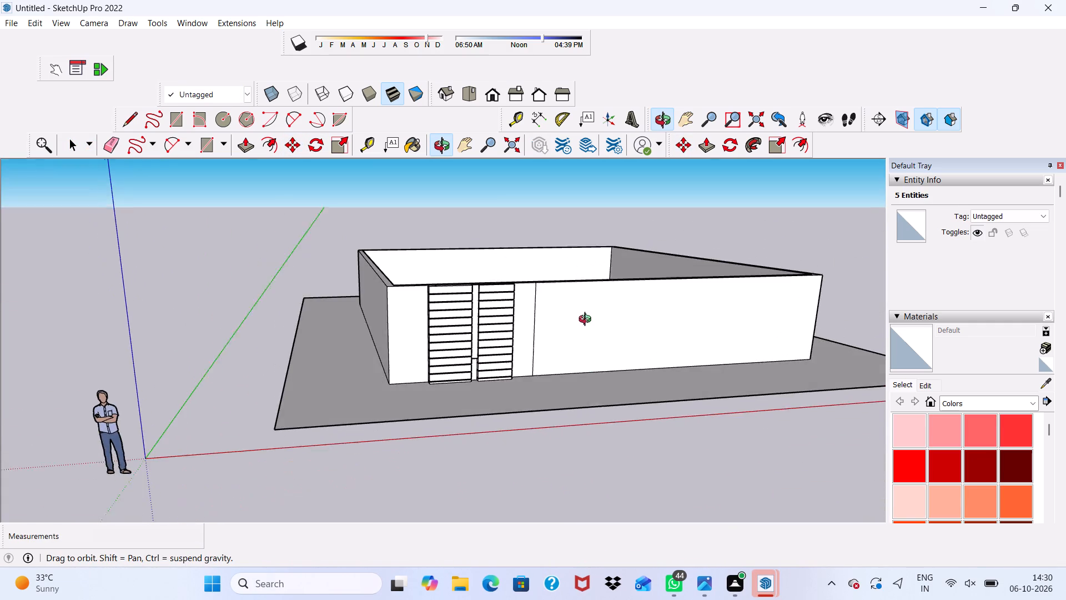
middle_click_drag(587, 321, 586, 319)
scroll(381, 322, "up", 4)
scroll(444, 344, "up", 4)
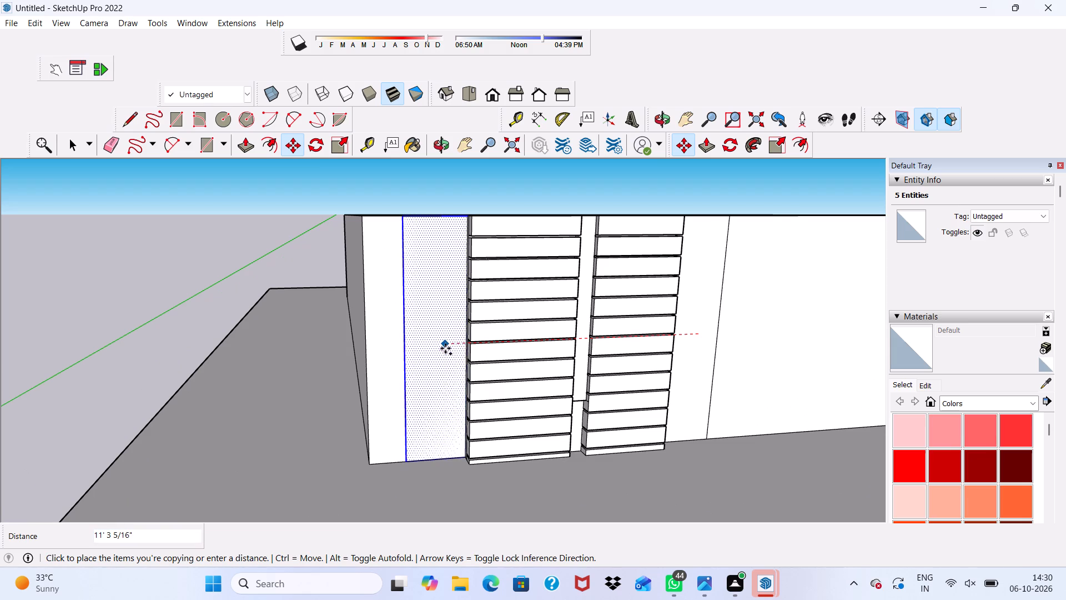
left_click(445, 347)
scroll(445, 347, "down", 3)
scroll(445, 347, "up", 1)
scroll(445, 348, "down", 2)
key("space")
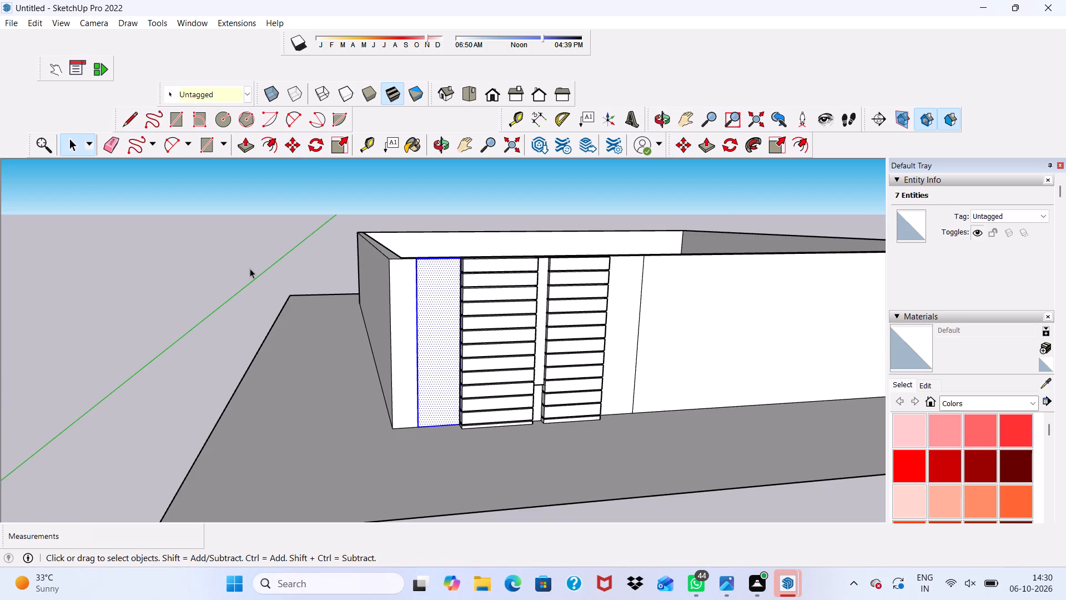
left_click(250, 268)
Draw a thin horizontal strip about 1 9/16" high across the upper part of the plain panel farther from the corner.
scroll(650, 323, "up", 5)
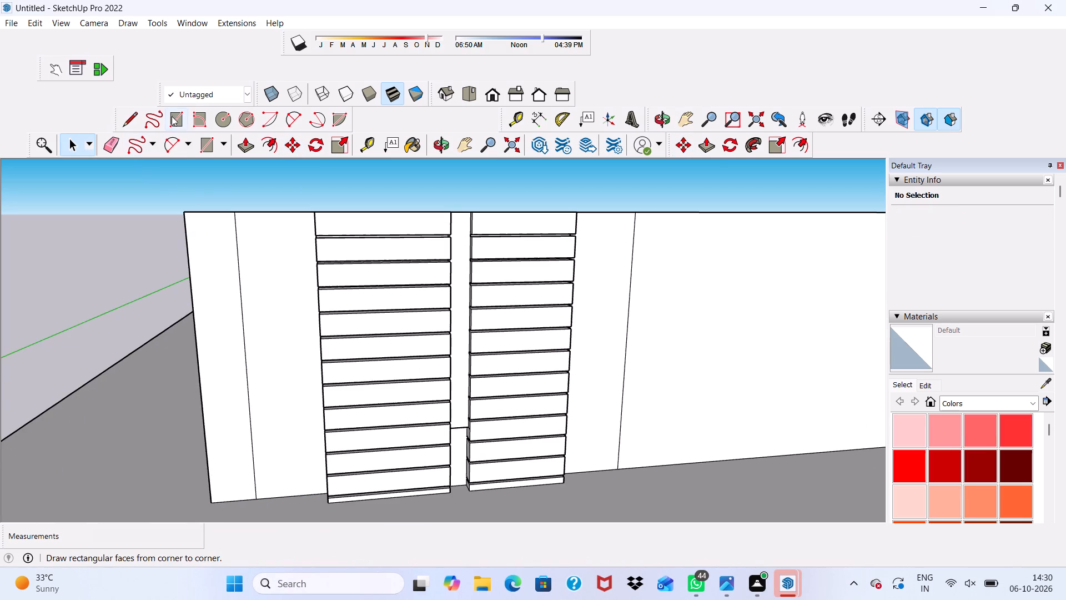
left_click(175, 112)
scroll(553, 347, "down", 4)
middle_click_drag(586, 351, 427, 373)
scroll(603, 324, "up", 5)
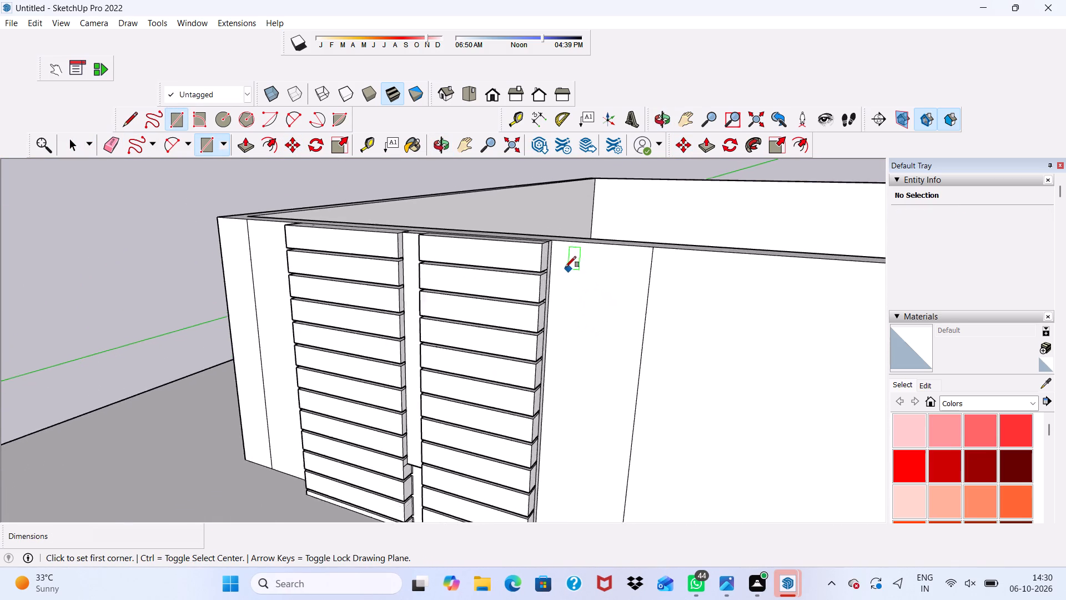
scroll(565, 267, "up", 6)
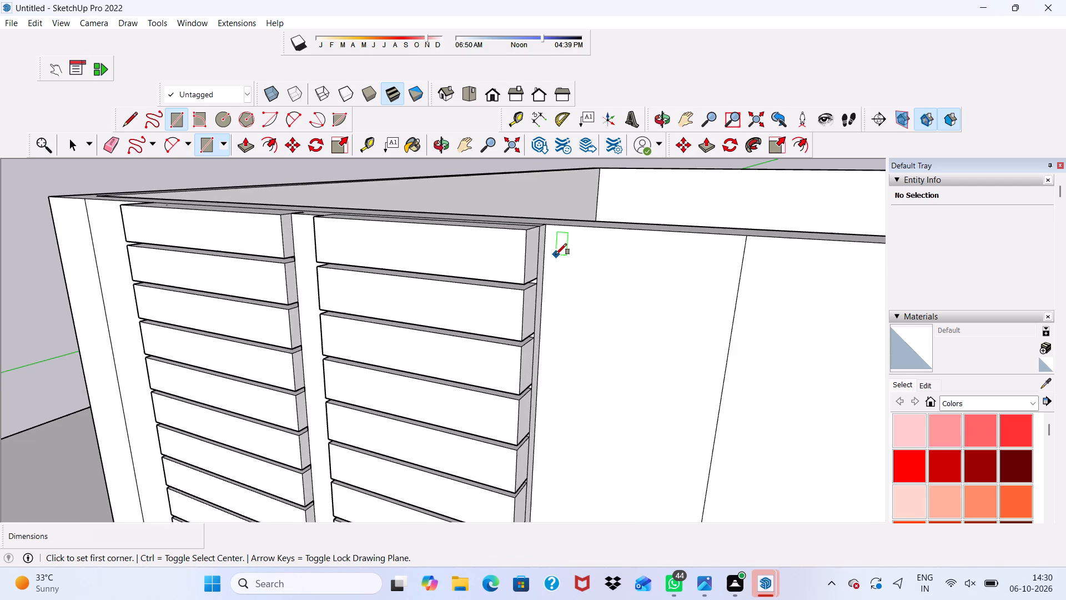
scroll(556, 254, "down", 5)
scroll(574, 288, "up", 1)
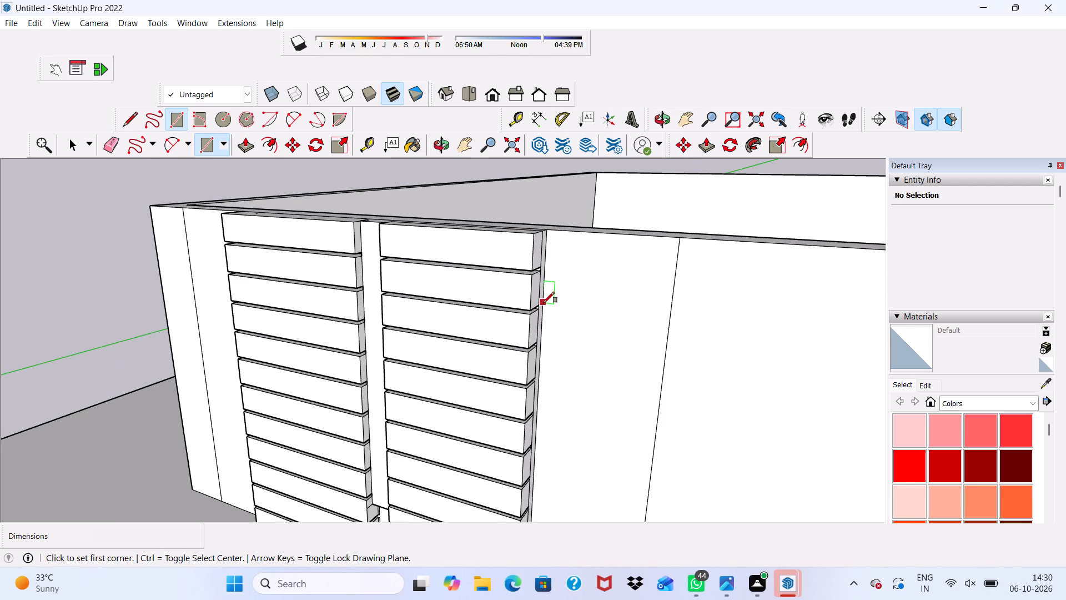
left_click(544, 303)
scroll(623, 335, "down", 5)
scroll(660, 341, "up", 8)
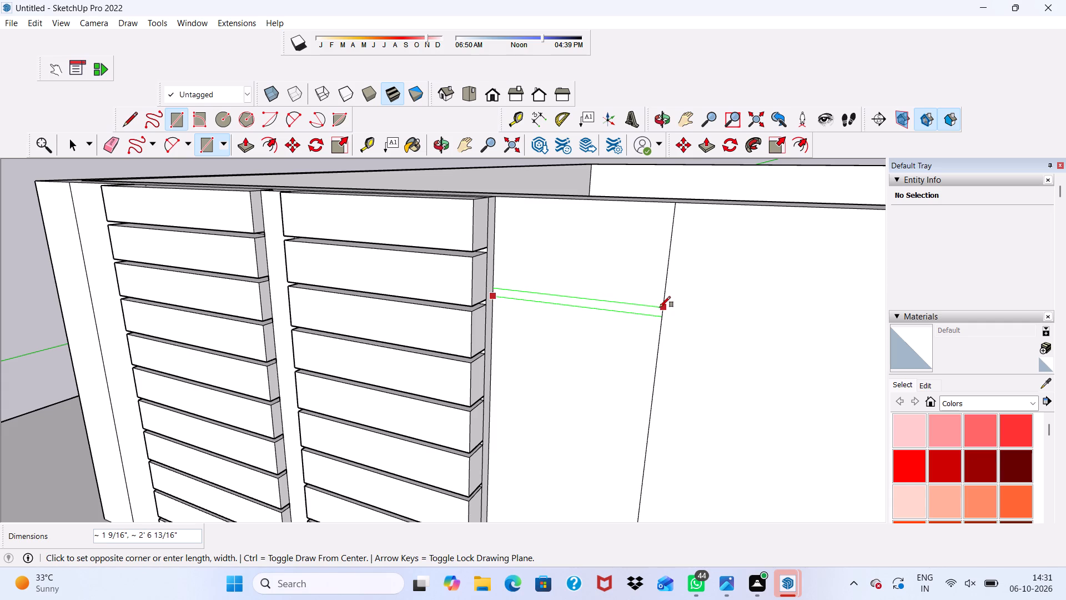
left_click(660, 307)
scroll(747, 306, "down", 3)
key("space")
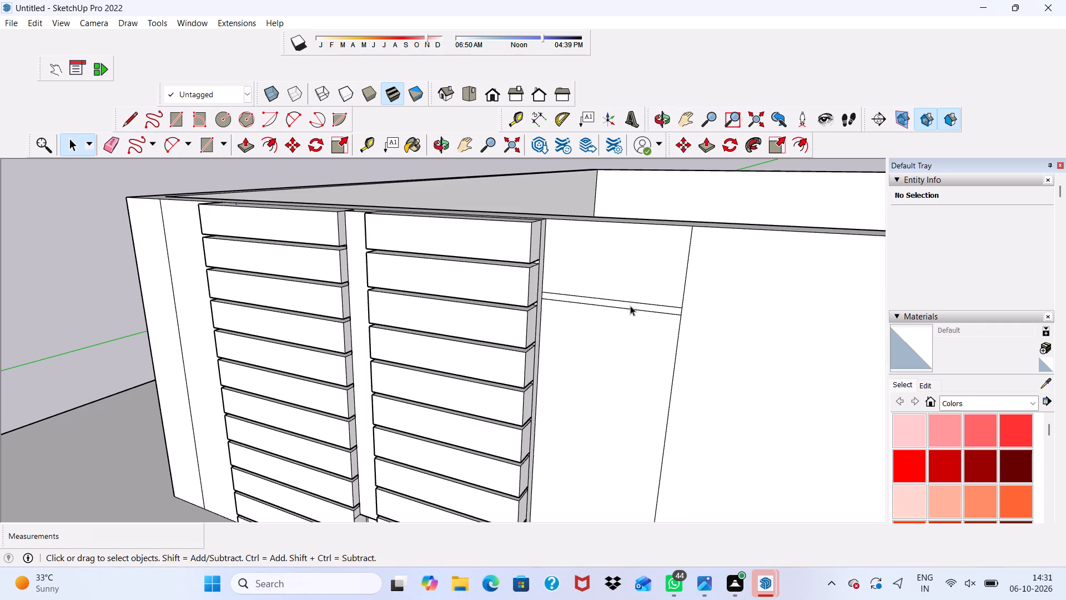
Copy the thin strip about 2' 2 5/8" straight down the same panel.
double_click(630, 306)
left_click(293, 141)
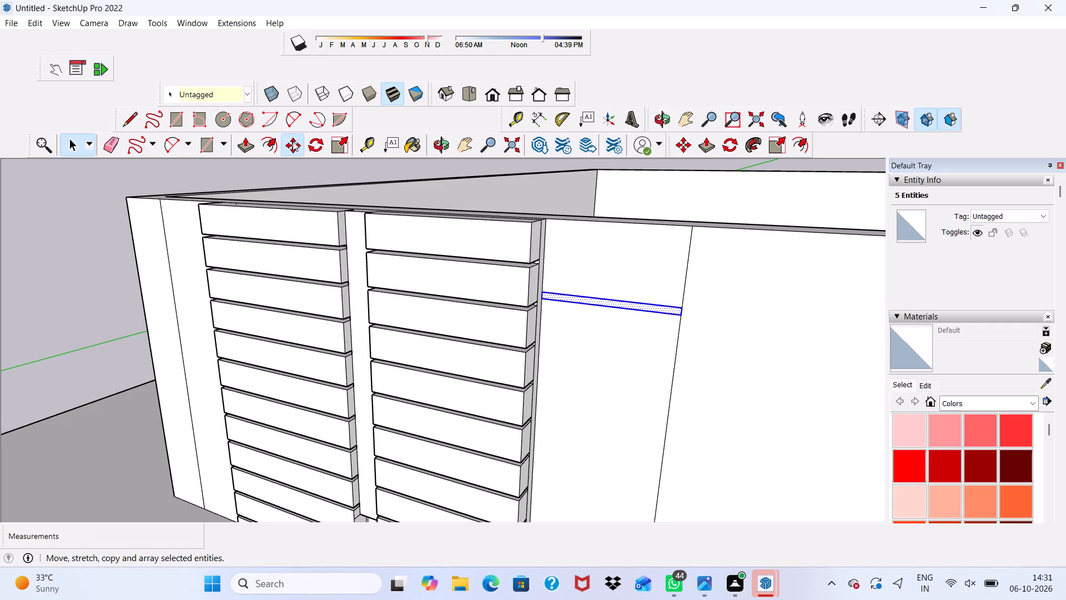
left_click(586, 300)
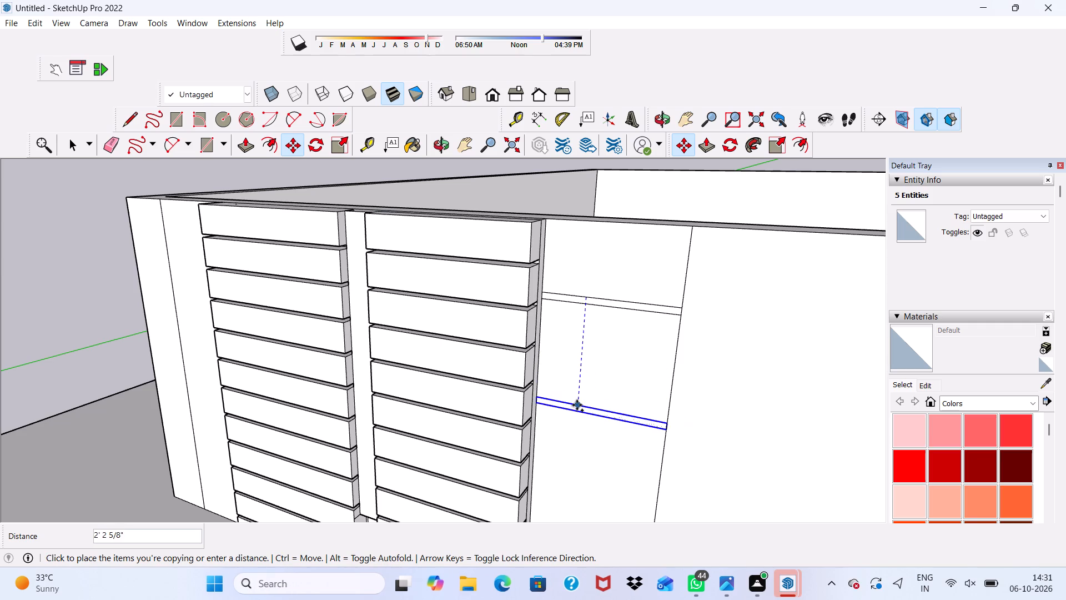
left_click(576, 399)
scroll(582, 362, "down", 4)
scroll(582, 362, "up", 1)
scroll(582, 362, "down", 4)
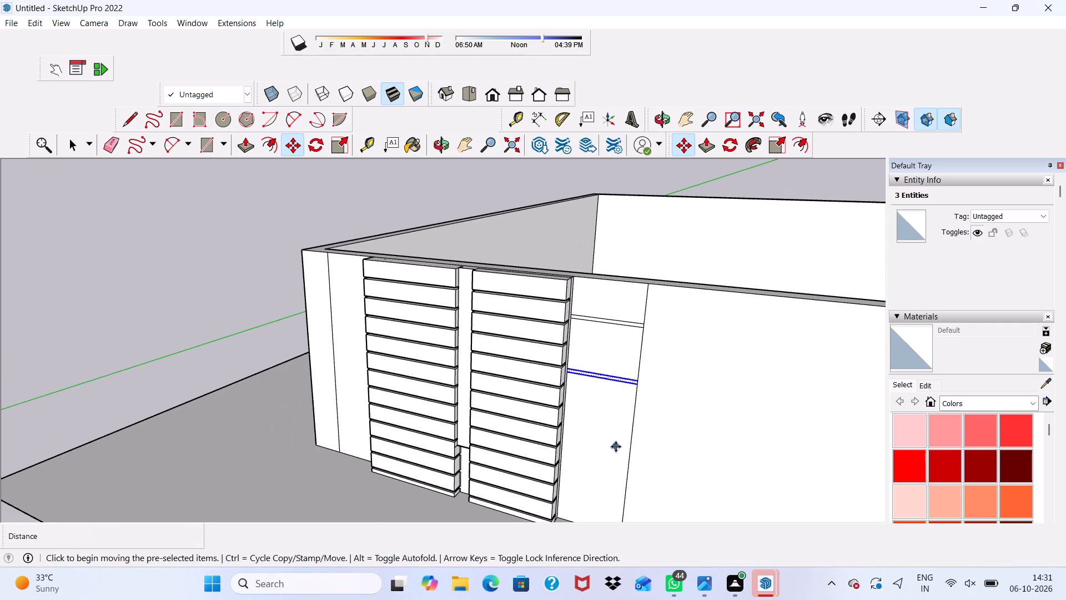
Copy the strip down the panel two more times, about 2' 4 3/8" and then 2' 2 7/8" below the preceding one.
scroll(609, 393, "up", 5)
left_click(604, 370)
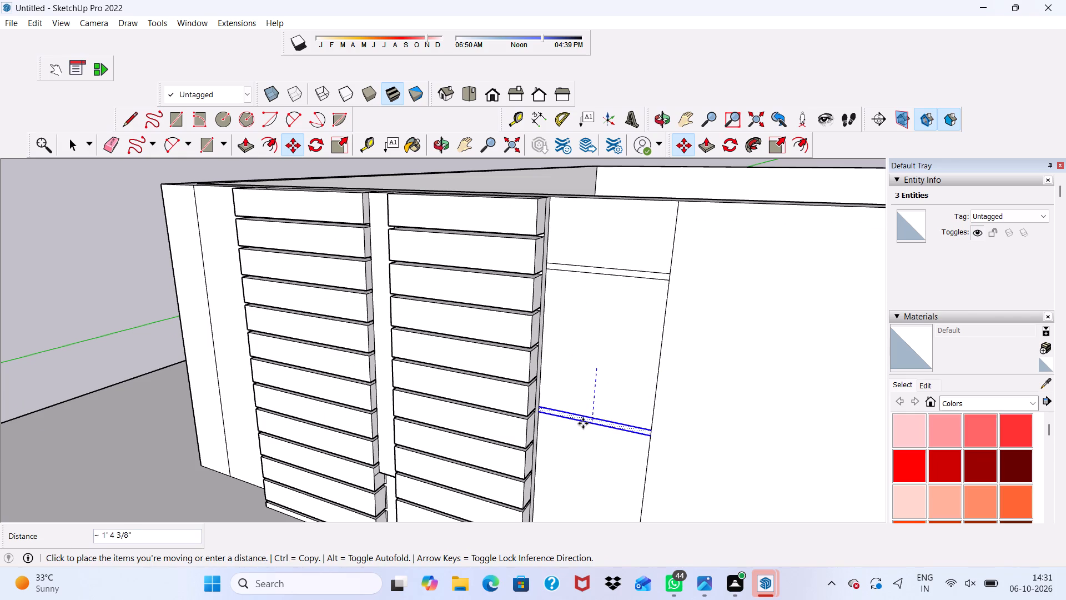
scroll(576, 442, "down", 5)
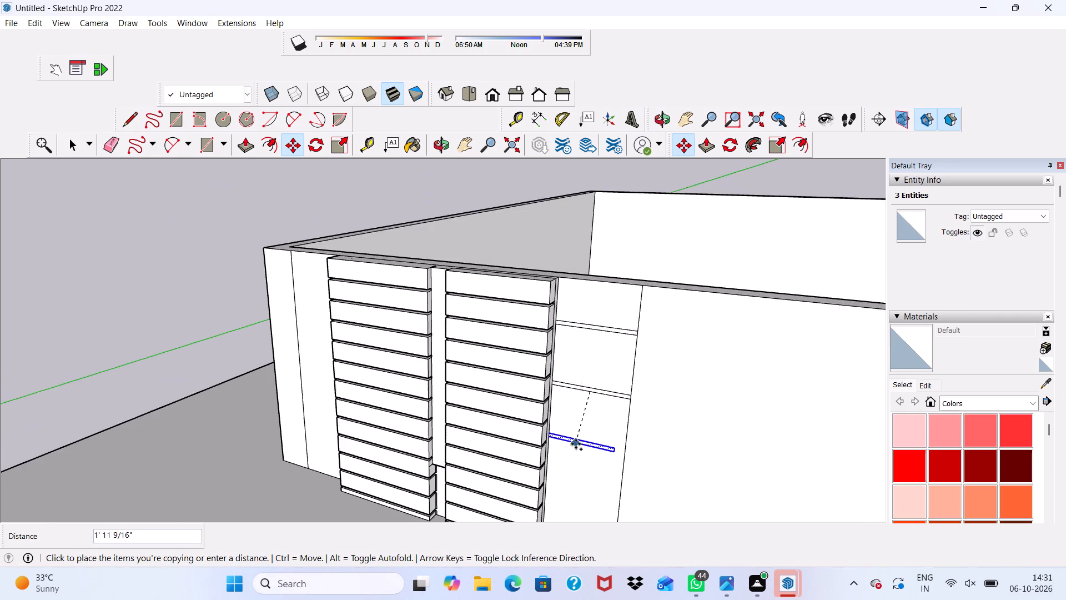
scroll(576, 444, "down", 1)
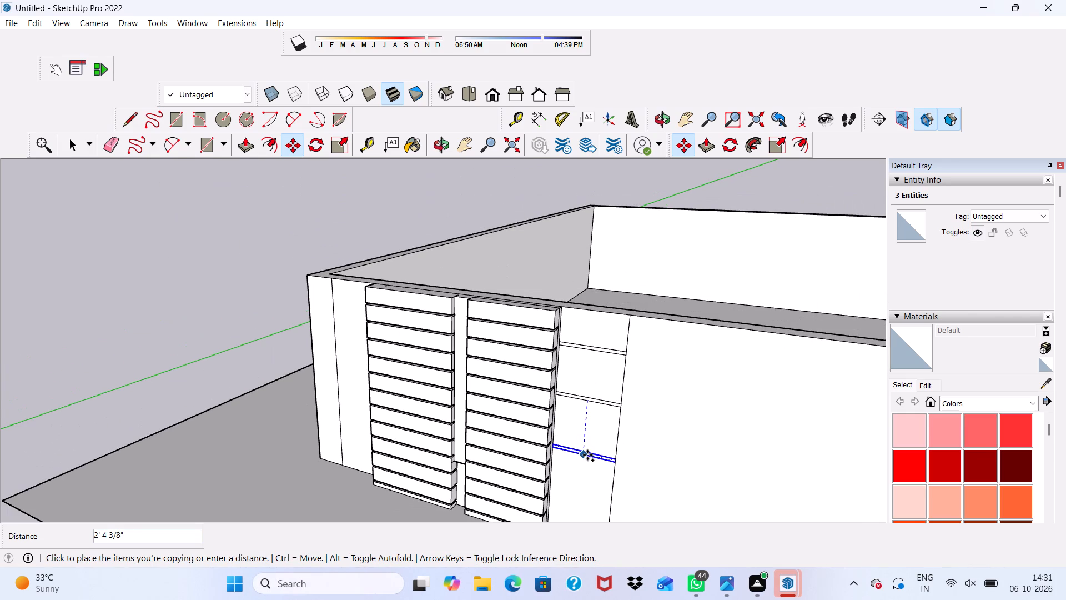
left_click(587, 455)
scroll(571, 425, "down", 9)
scroll(567, 476, "up", 16)
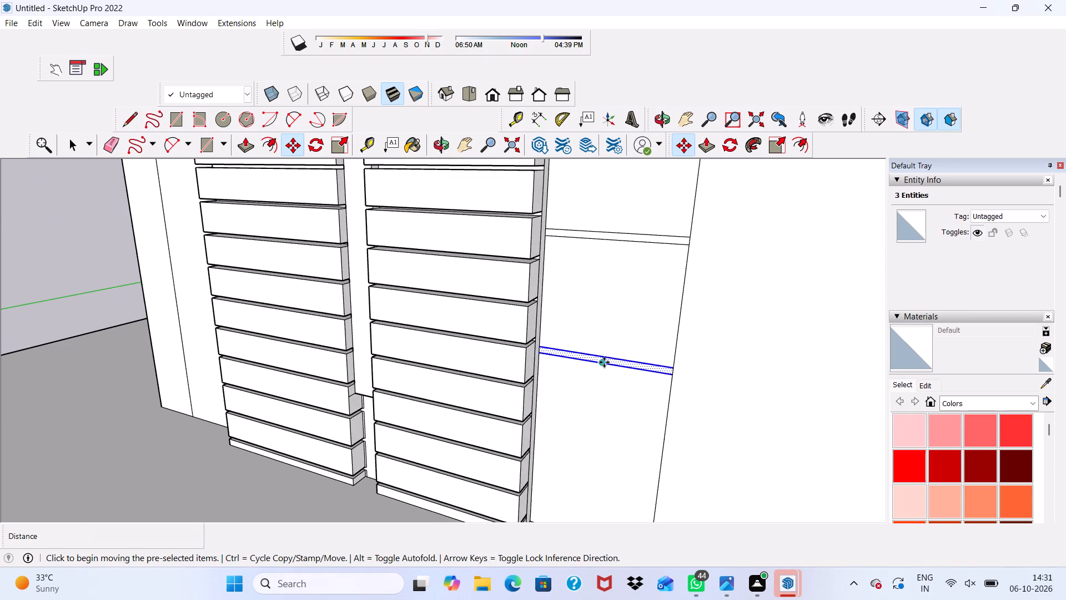
left_click(604, 362)
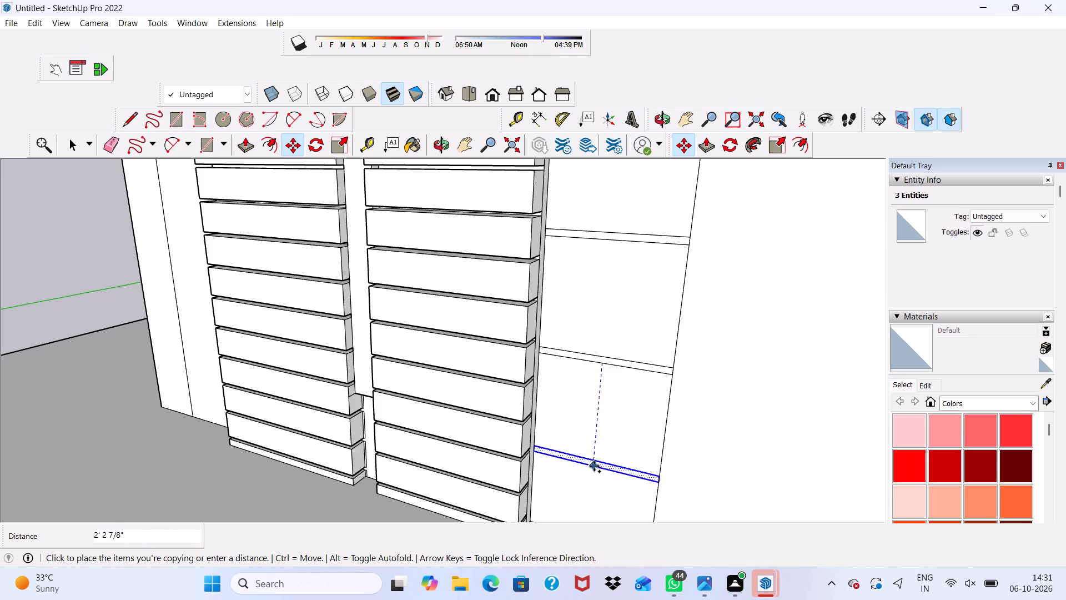
left_click(594, 466)
scroll(538, 420, "down", 3)
scroll(552, 369, "down", 6)
Copy the lowest strip about 11' 3" along the wall onto the corner-side plain panel.
middle_click_drag(497, 390, 618, 403)
scroll(562, 394, "up", 7)
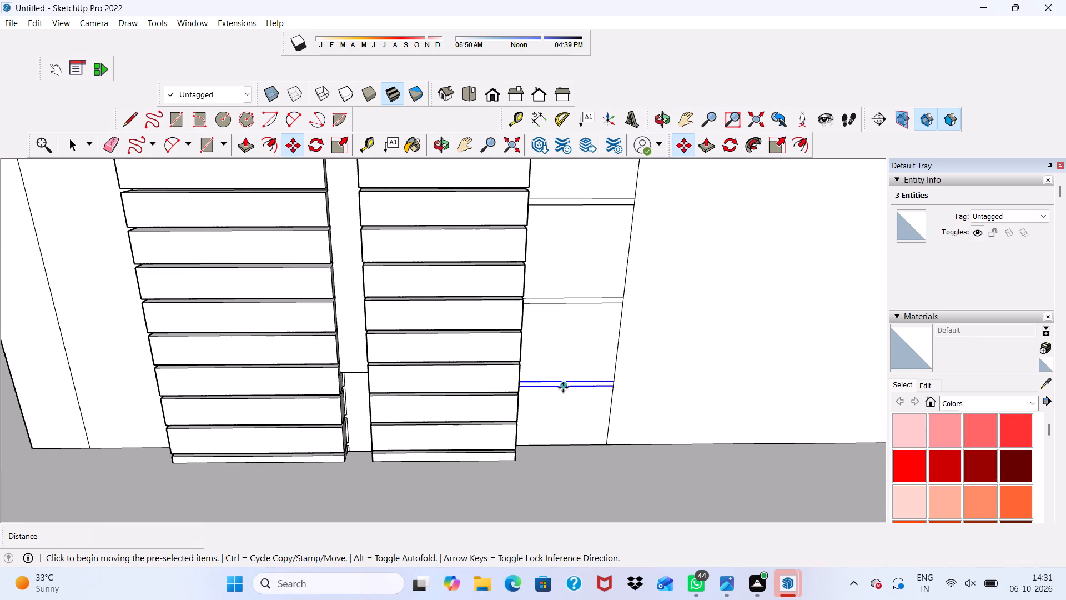
left_click(562, 388)
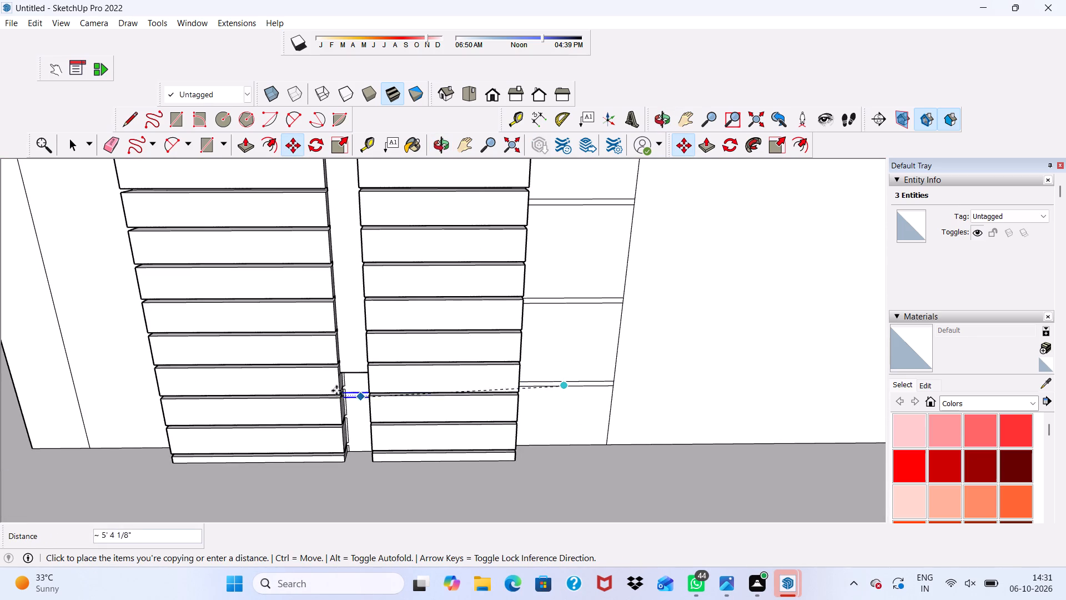
scroll(192, 349, "down", 4)
scroll(53, 359, "down", 4)
middle_click_drag(67, 367, 252, 343)
scroll(252, 343, "down", 8)
scroll(122, 401, "up", 5)
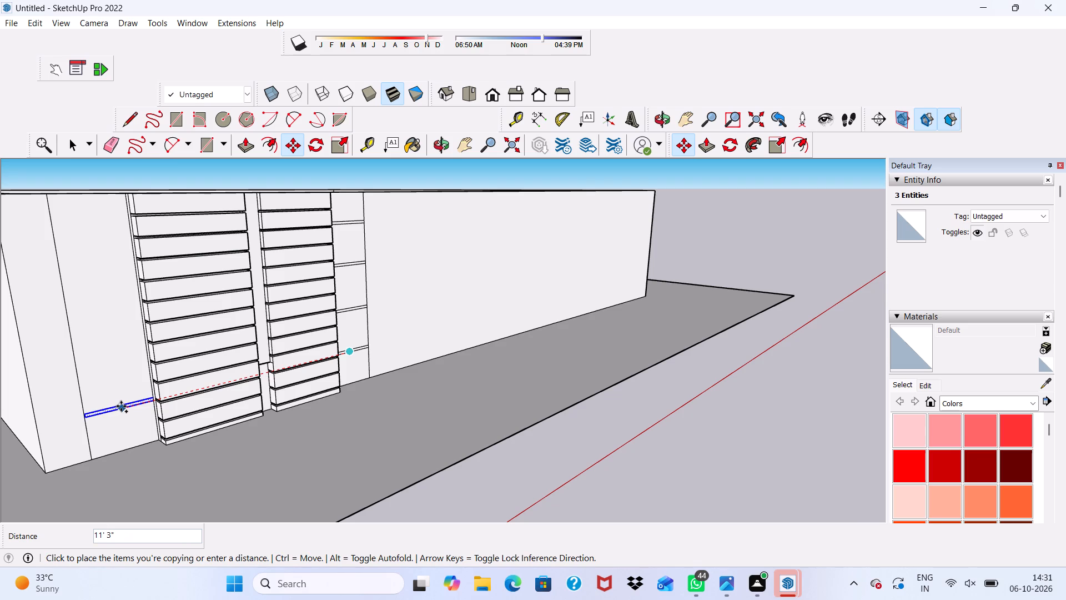
left_click(121, 406)
Copy the corner-side panel's strip about 2' 3 13/16" straight up the same panel.
scroll(121, 406, "up", 3)
left_click(121, 406)
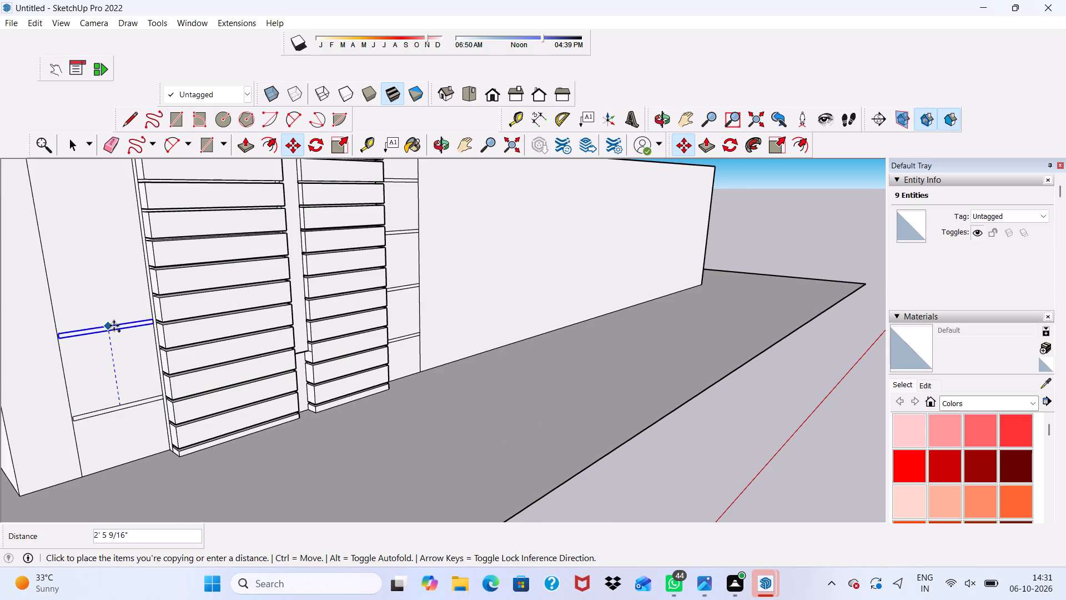
double_click(114, 330)
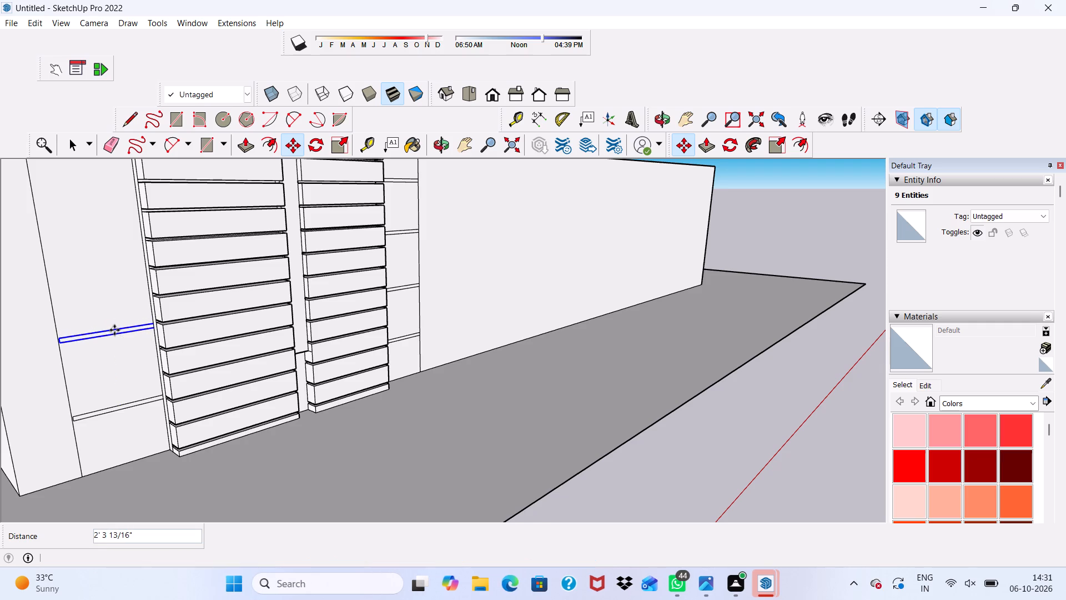
left_click(100, 337)
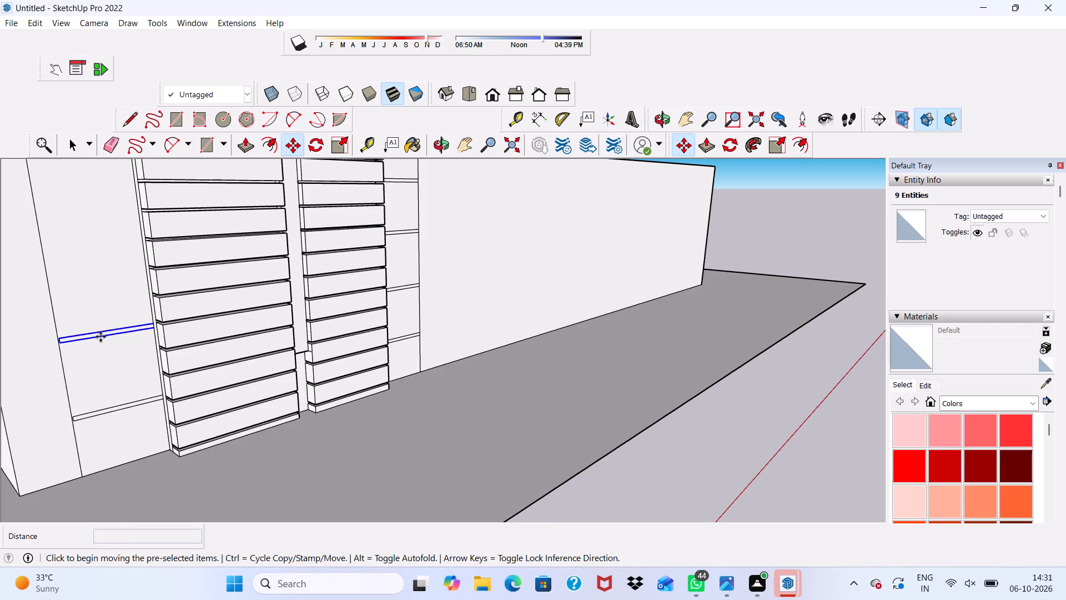
Copy the strip up the corner-side panel two more times, about 2' 6 1/8" and then 2' 2 3/16" above the preceding one.
scroll(107, 243, "up", 1)
scroll(107, 243, "down", 2)
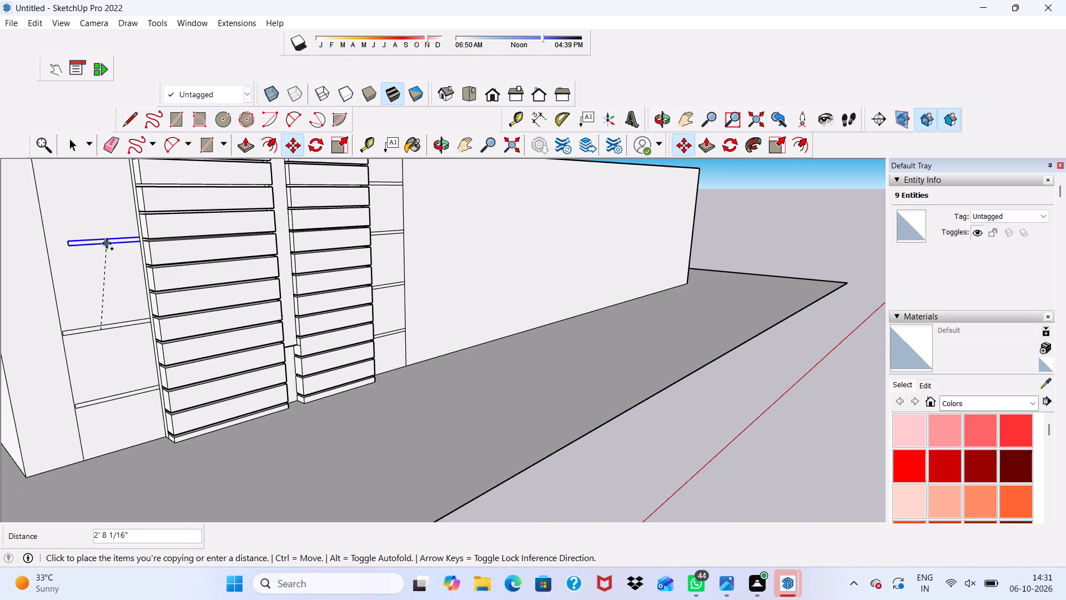
scroll(84, 250, "up", 3)
left_click(88, 248)
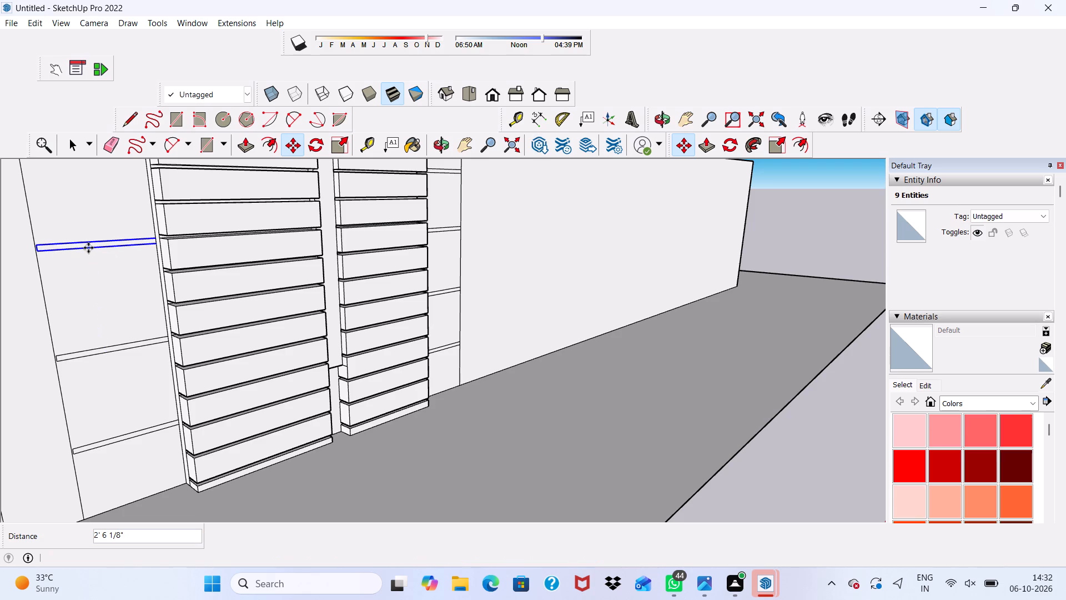
left_click(88, 248)
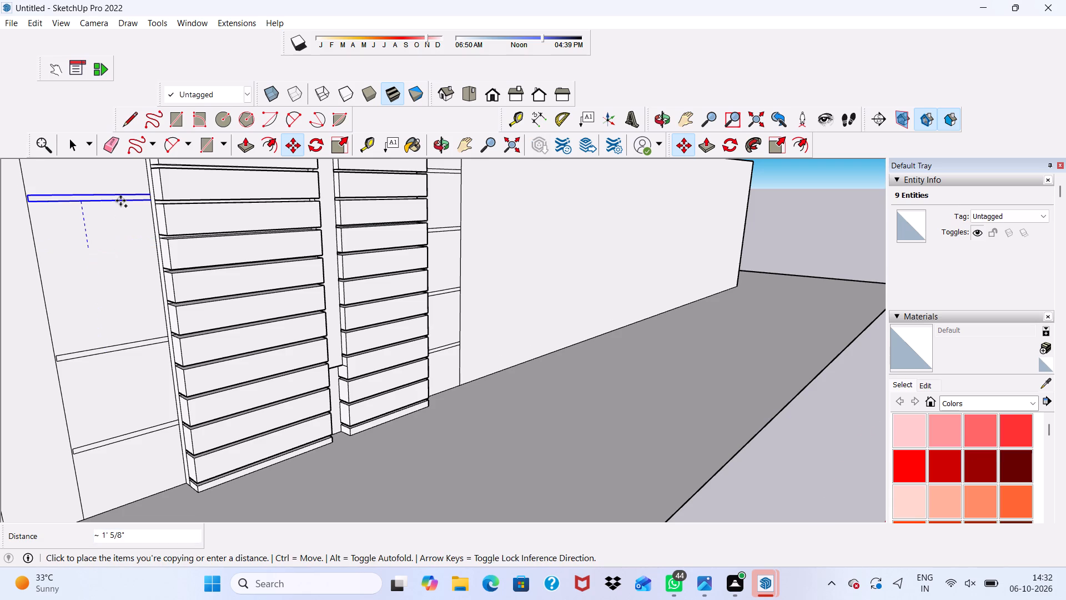
scroll(120, 201, "down", 2)
scroll(120, 201, "up", 1)
scroll(120, 201, "down", 12)
scroll(108, 197, "up", 5)
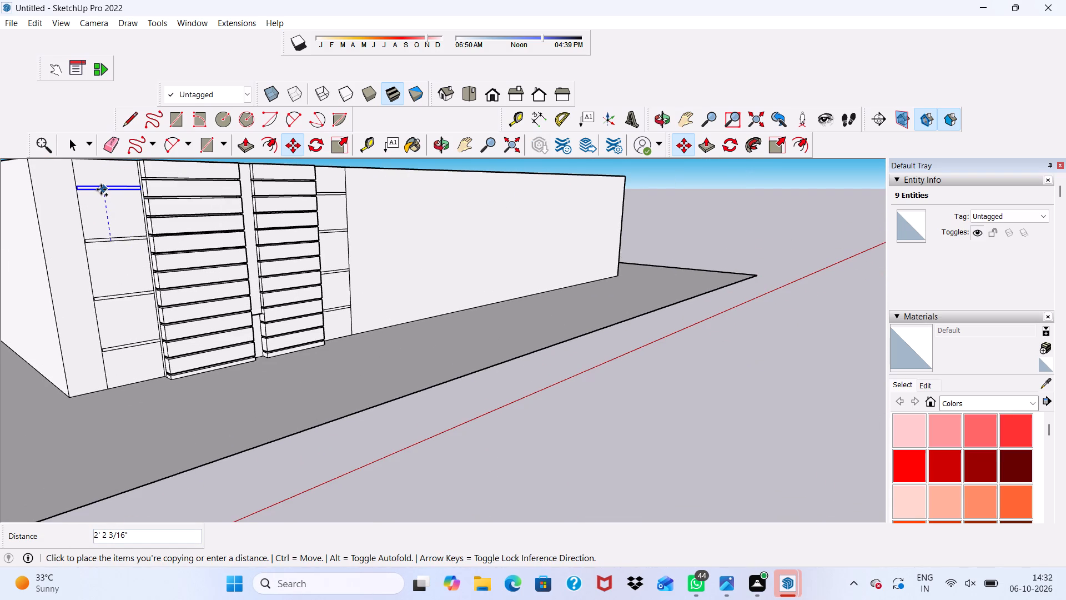
left_click(101, 189)
scroll(101, 189, "down", 4)
scroll(231, 303, "down", 5)
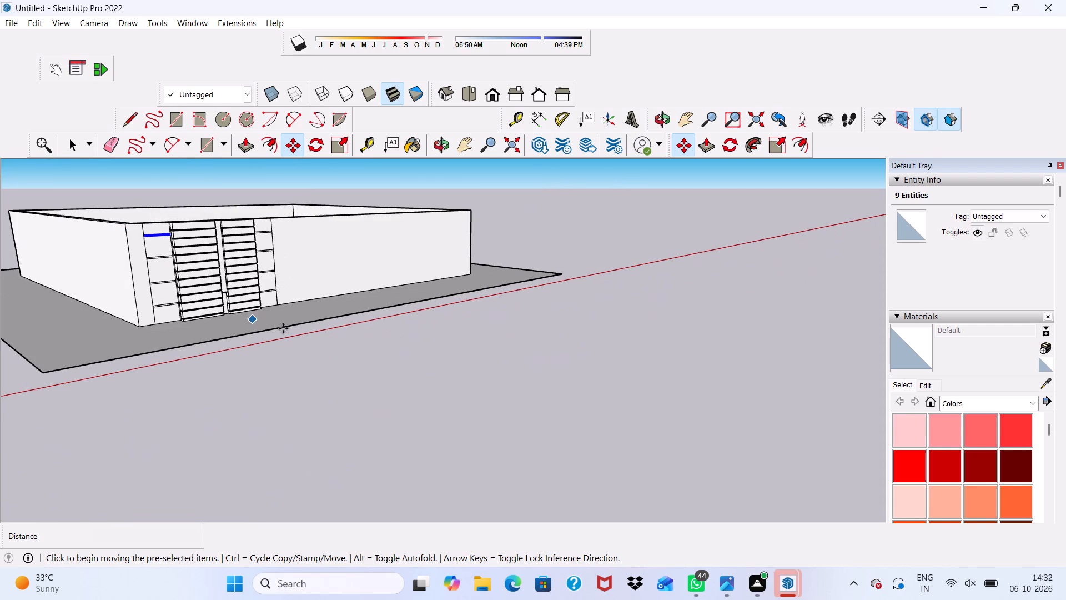
key("space")
left_click(476, 362)
Extrude the topmost strip on the plain panel away from the corner outward by 3".
scroll(232, 253, "up", 5)
middle_click_drag(359, 258, 203, 201)
scroll(362, 290, "up", 15)
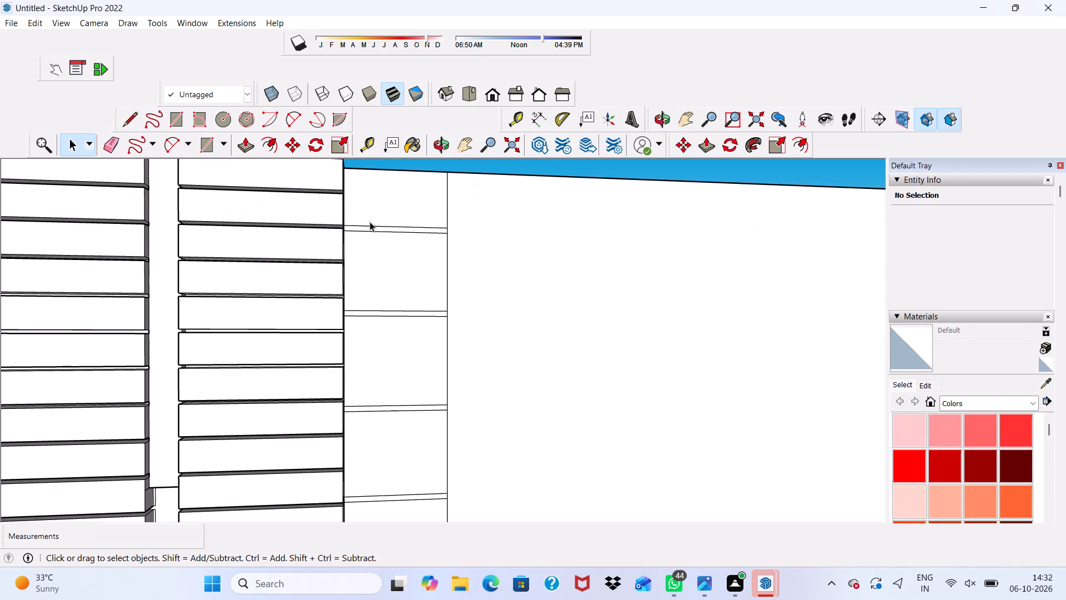
scroll(368, 229, "up", 7)
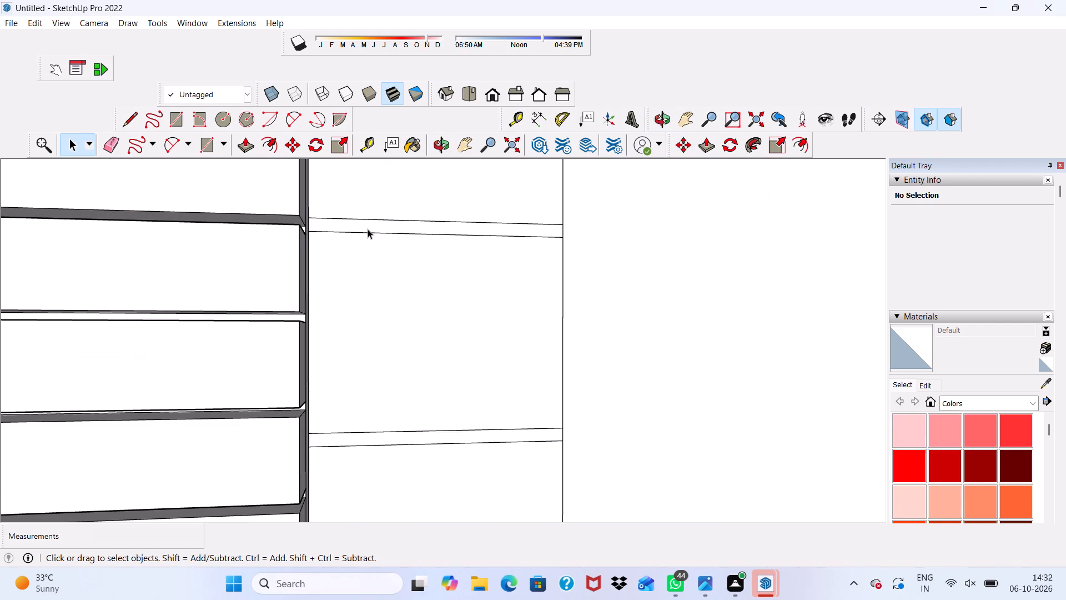
left_click(368, 229)
left_click(246, 140)
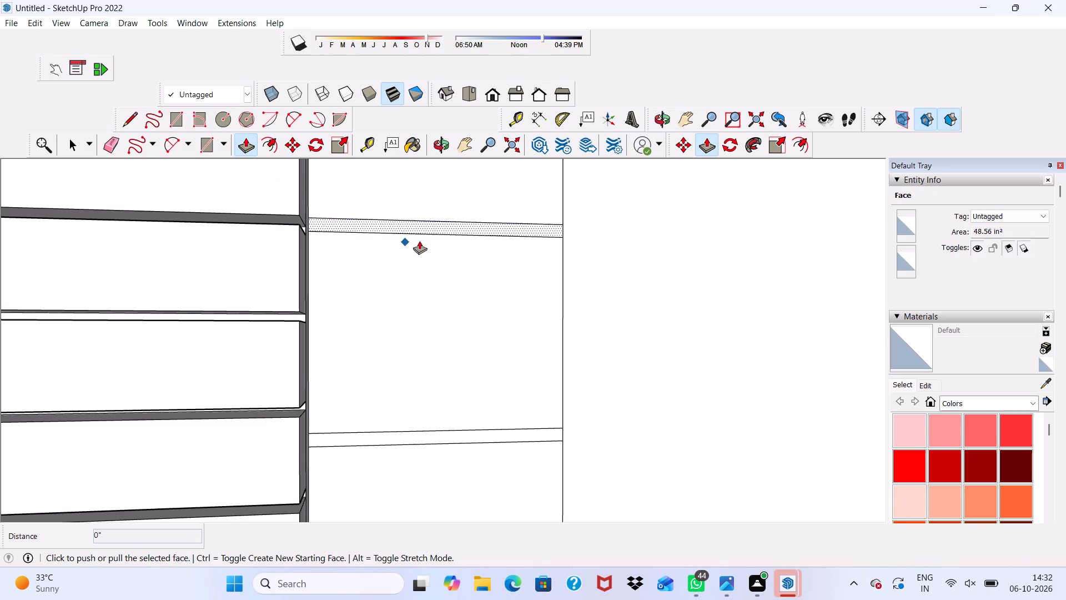
left_click(428, 219)
scroll(404, 197, "down", 1)
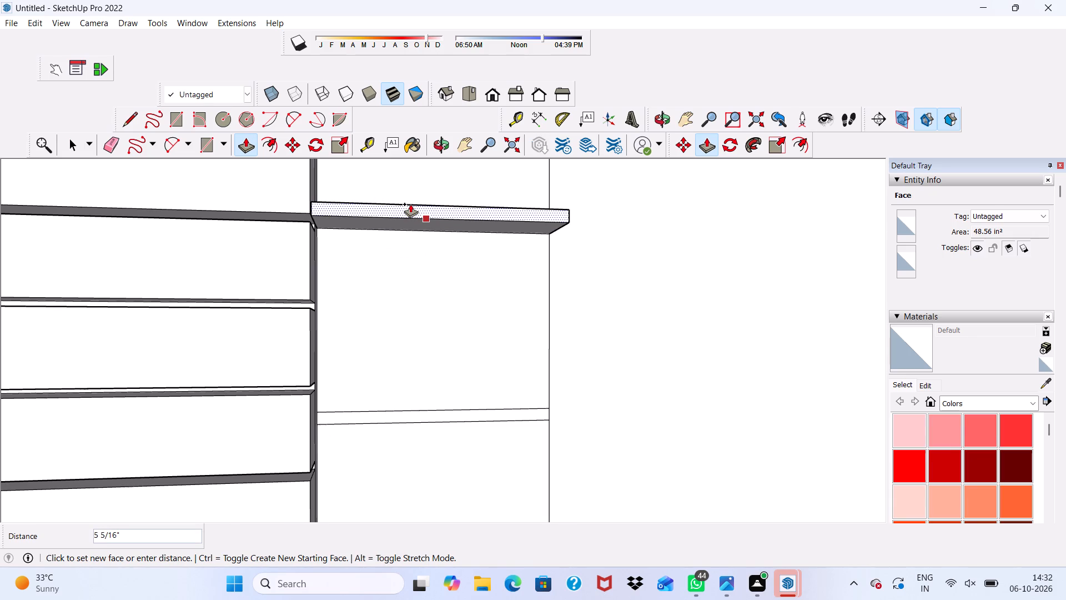
type("3\"")
key("Return")
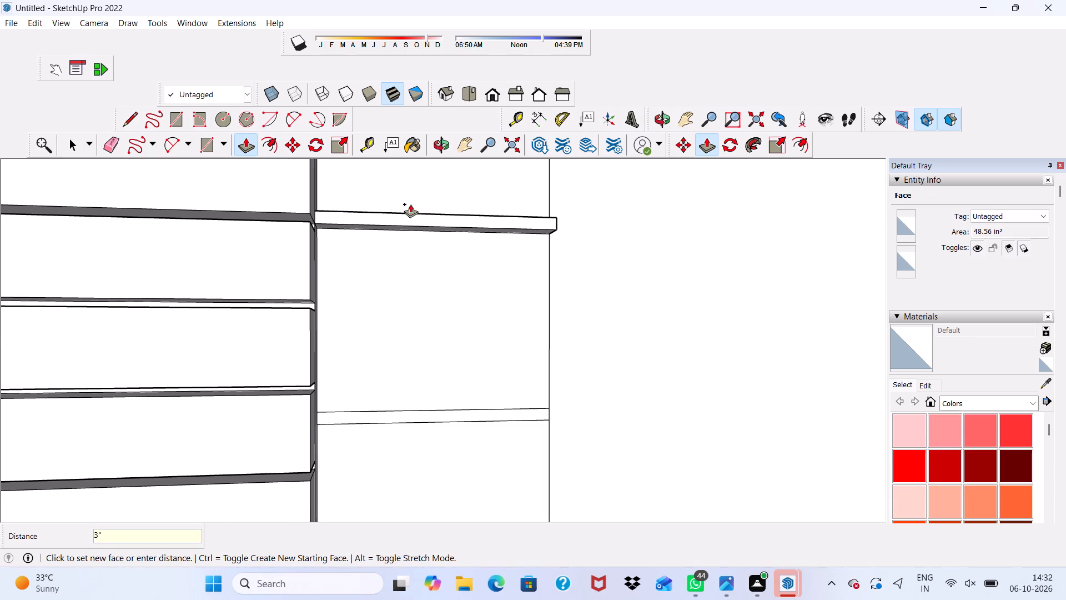
Extrude the second and third strips from the top of that panel 3", matching the strip above each.
scroll(410, 204, "up", 2)
scroll(356, 440, "up", 4)
left_click(366, 473)
scroll(360, 467, "down", 5)
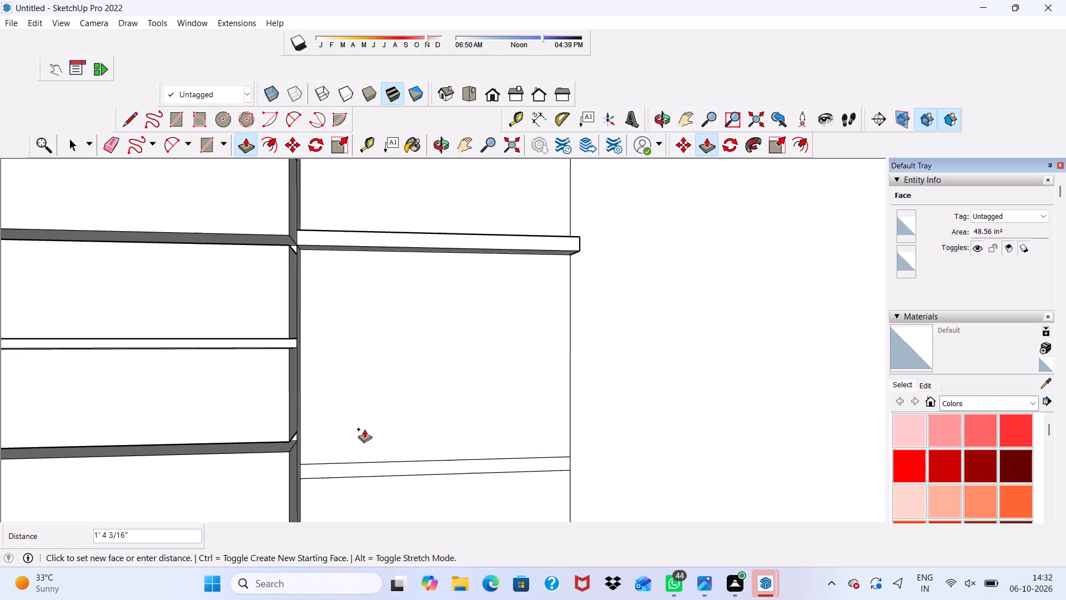
left_click(376, 228)
scroll(376, 228, "down", 6)
scroll(444, 216, "up", 1)
scroll(455, 257, "down", 2)
scroll(421, 348, "down", 2)
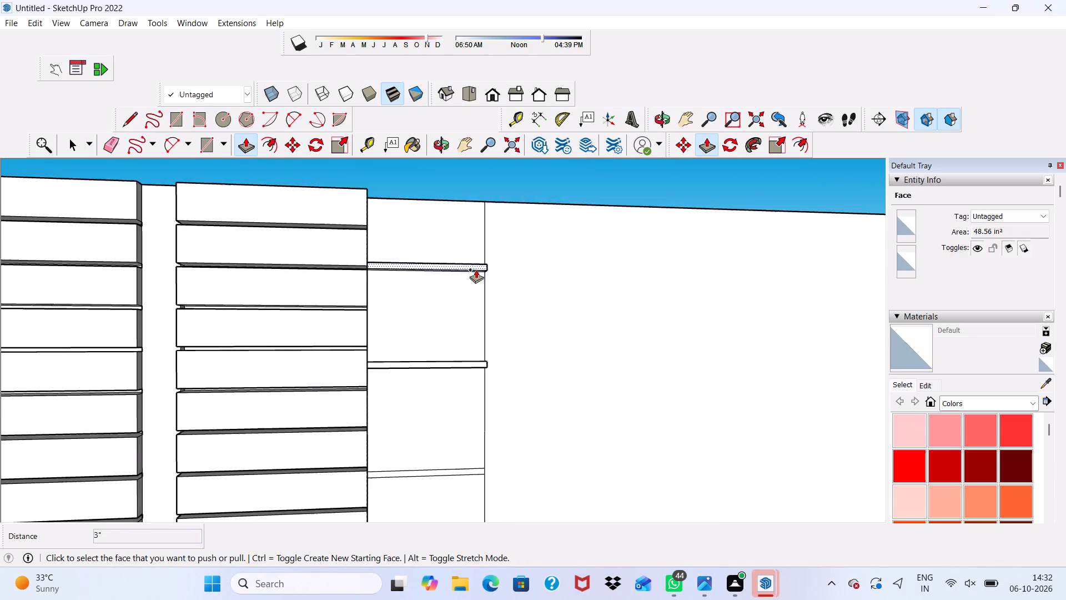
scroll(476, 269, "down", 3)
scroll(411, 477, "up", 9)
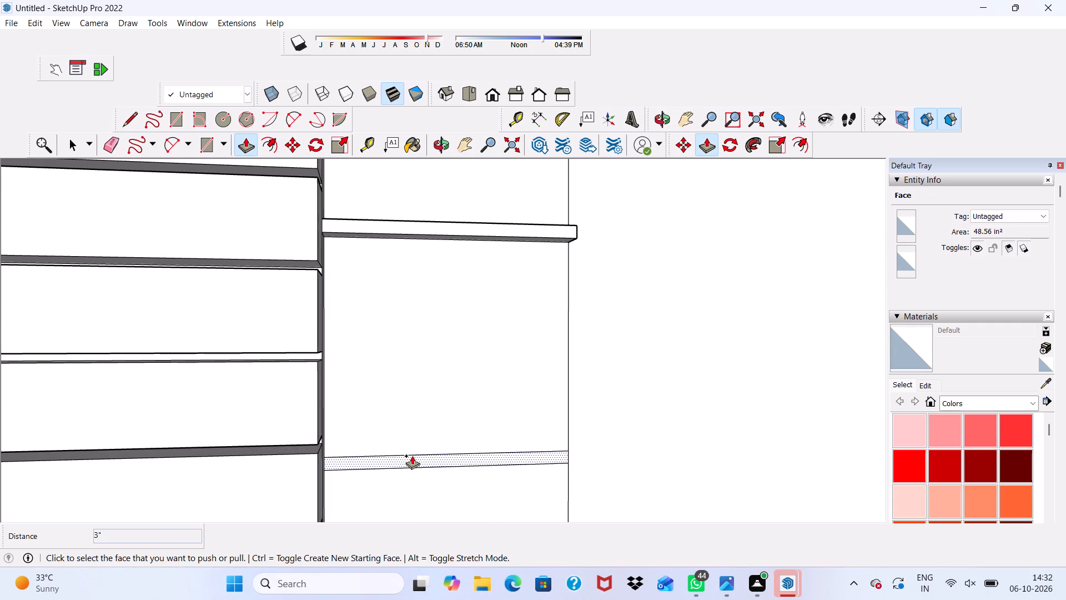
left_click(412, 456)
left_click(433, 228)
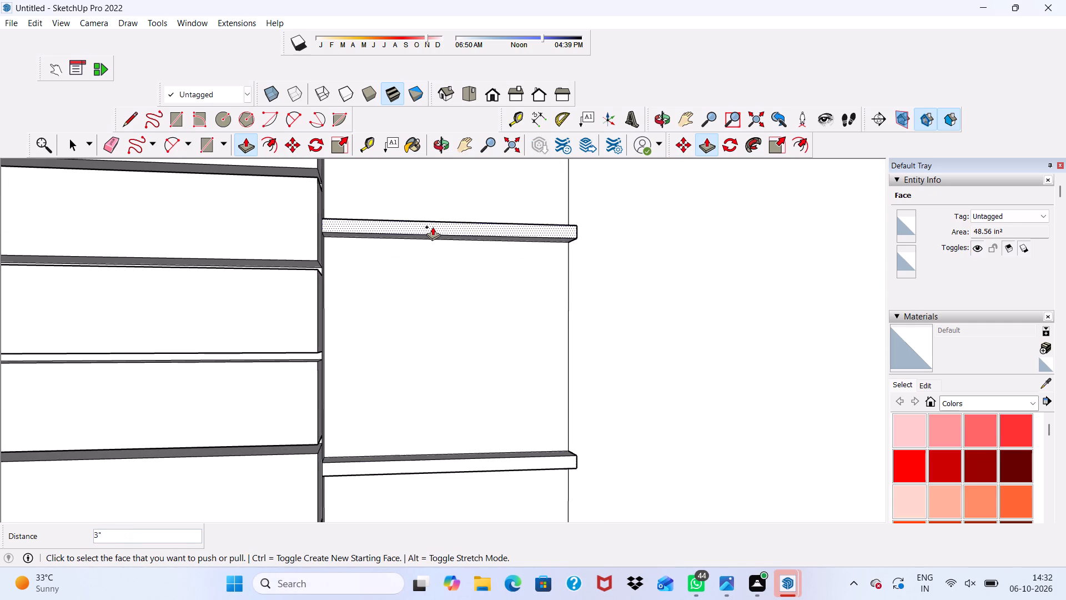
Extrude the lowest strip of the same panel 3", level with the strip above it.
scroll(434, 233, "down", 7)
scroll(495, 324, "up", 1)
scroll(497, 332, "down", 1)
scroll(500, 343, "up", 2)
scroll(459, 513, "up", 4)
scroll(421, 449, "down", 8)
scroll(466, 508, "up", 5)
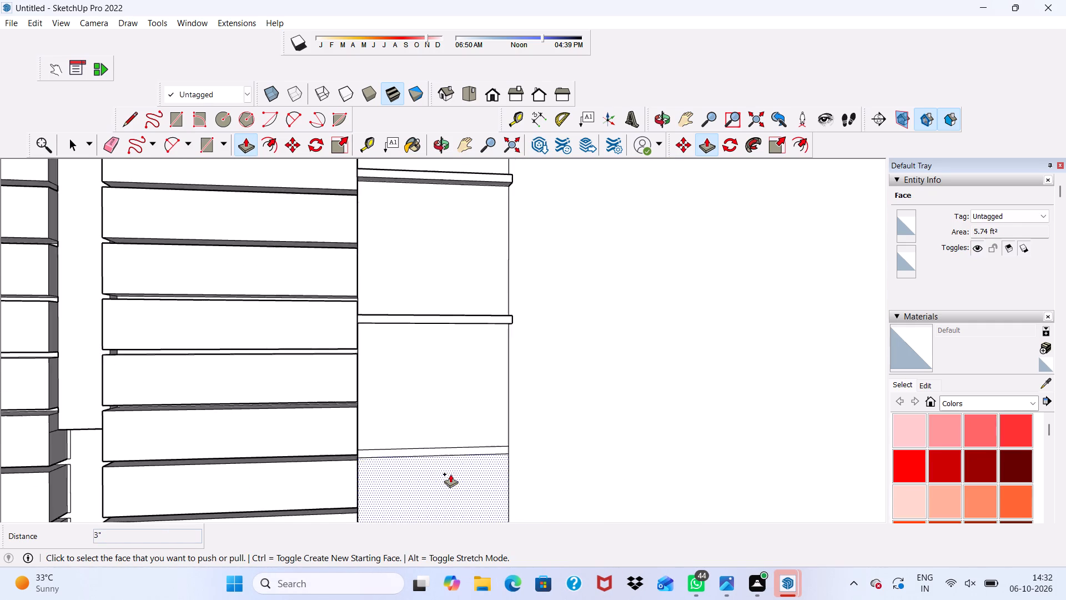
scroll(450, 474, "up", 3)
left_click(443, 443)
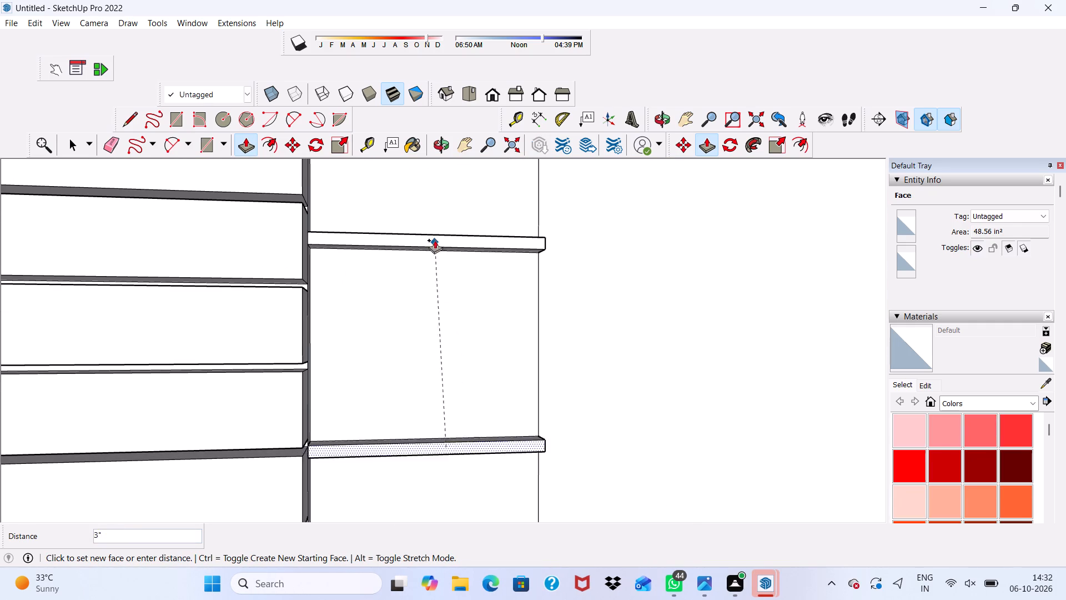
left_click(438, 239)
Extrude the topmost strip on the corner-side plain panel 3", matching the projecting strips of the other plain panel.
scroll(452, 261, "down", 6)
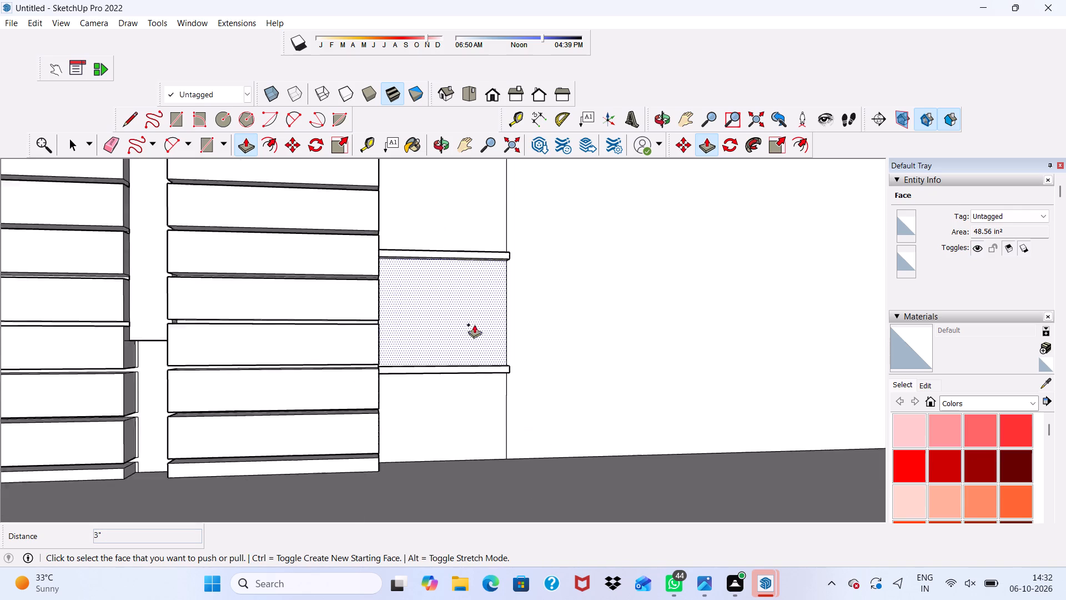
scroll(474, 324, "down", 7)
scroll(469, 376, "up", 1)
middle_click_drag(505, 318, 484, 385)
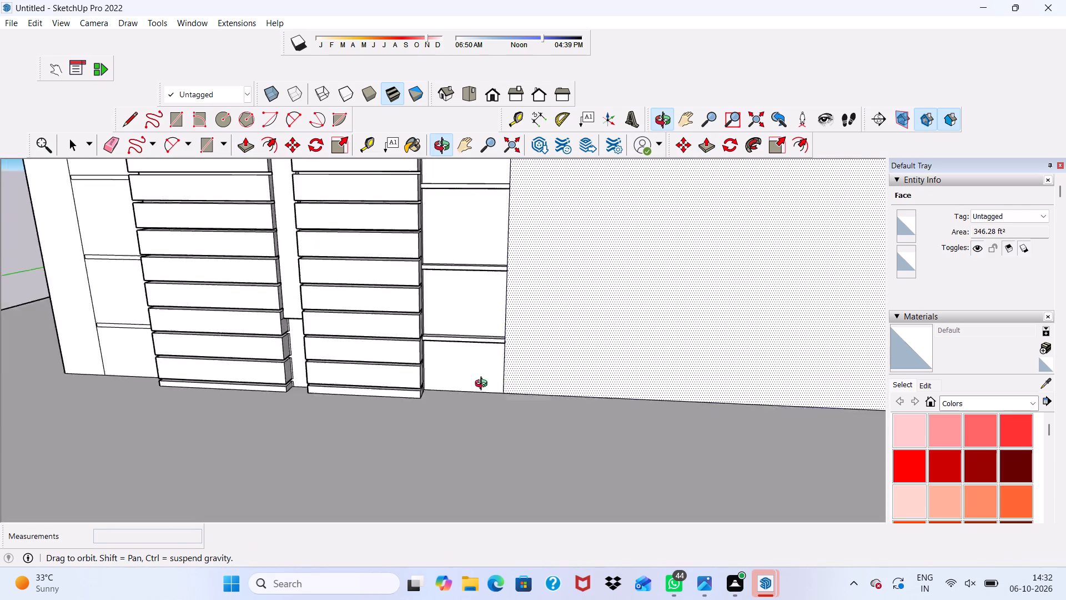
middle_click_drag(484, 385, 527, 383)
scroll(440, 333, "down", 9)
scroll(321, 272, "up", 9)
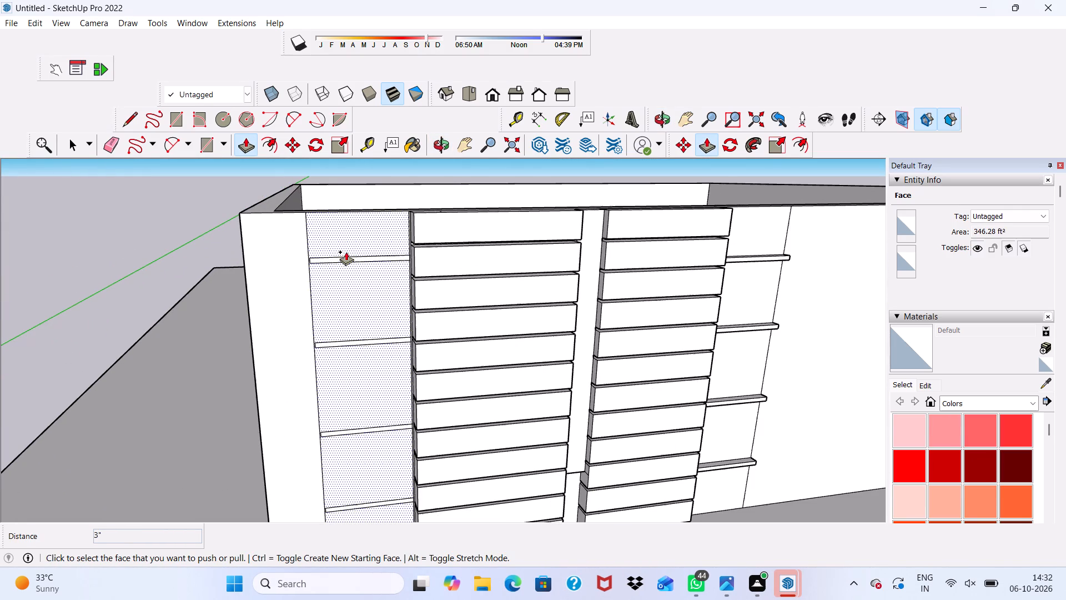
scroll(339, 266, "up", 9)
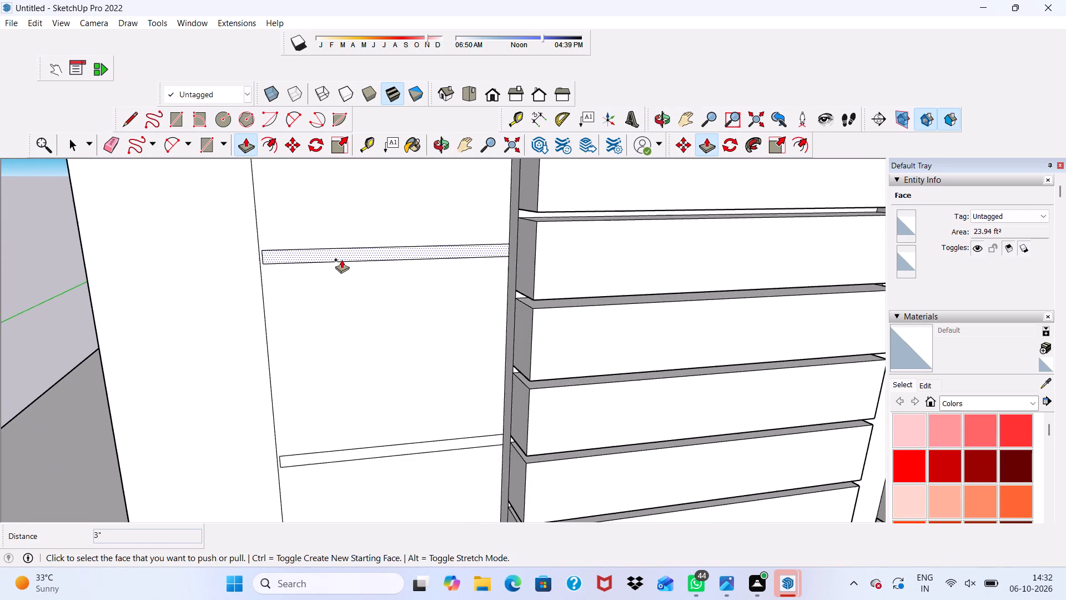
left_click(341, 255)
scroll(339, 253, "down", 5)
scroll(262, 288, "down", 3)
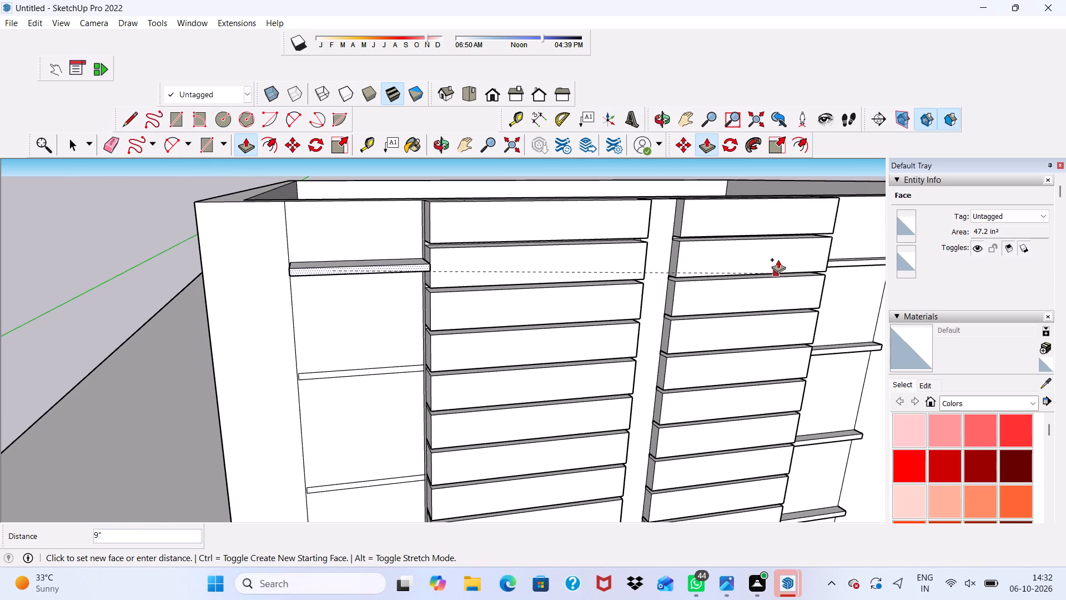
left_click(848, 261)
Extrude the corner-side panel's second strip from the top 3", level with the topmost strip.
scroll(315, 398, "up", 3)
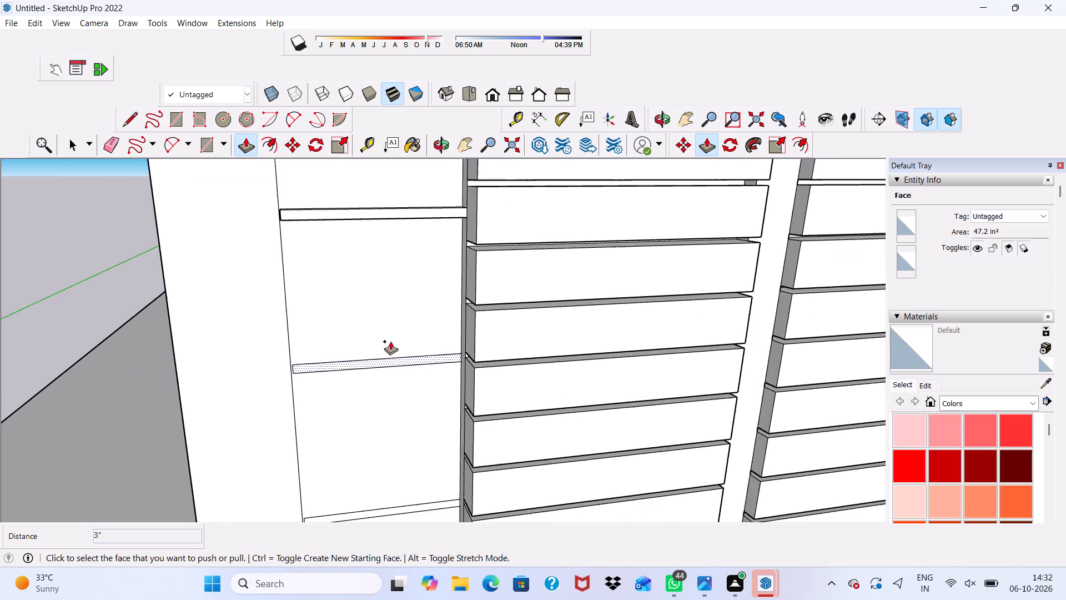
scroll(390, 341, "up", 4)
left_click(367, 374)
scroll(288, 363, "down", 3)
scroll(286, 363, "up", 1)
scroll(286, 363, "down", 6)
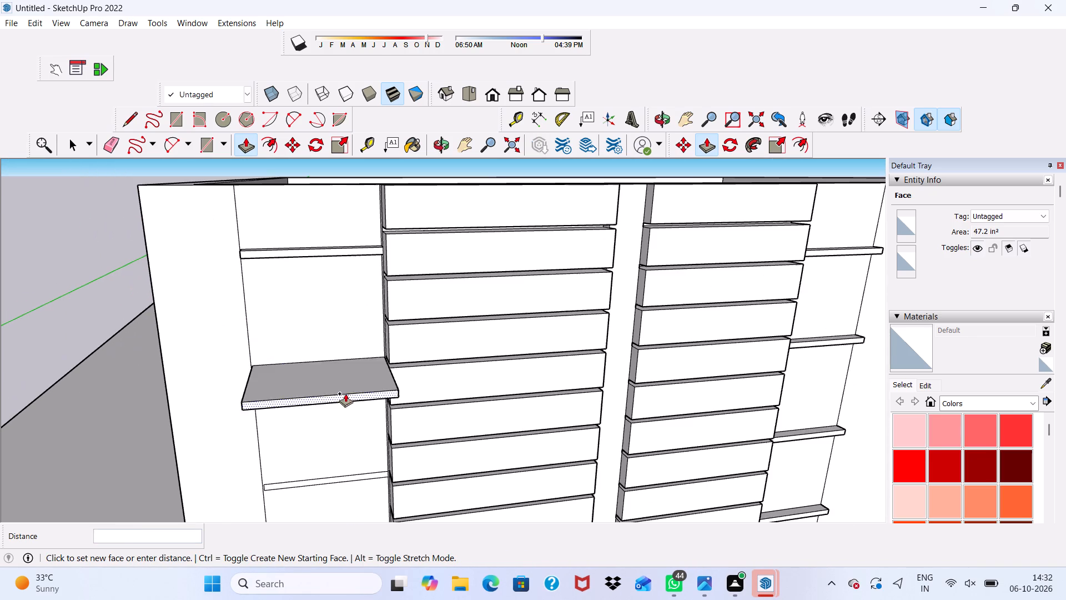
left_click(295, 246)
Extrude the corner-side panel's third strip from the top 3", level with the strip above it.
scroll(296, 299, "down", 8)
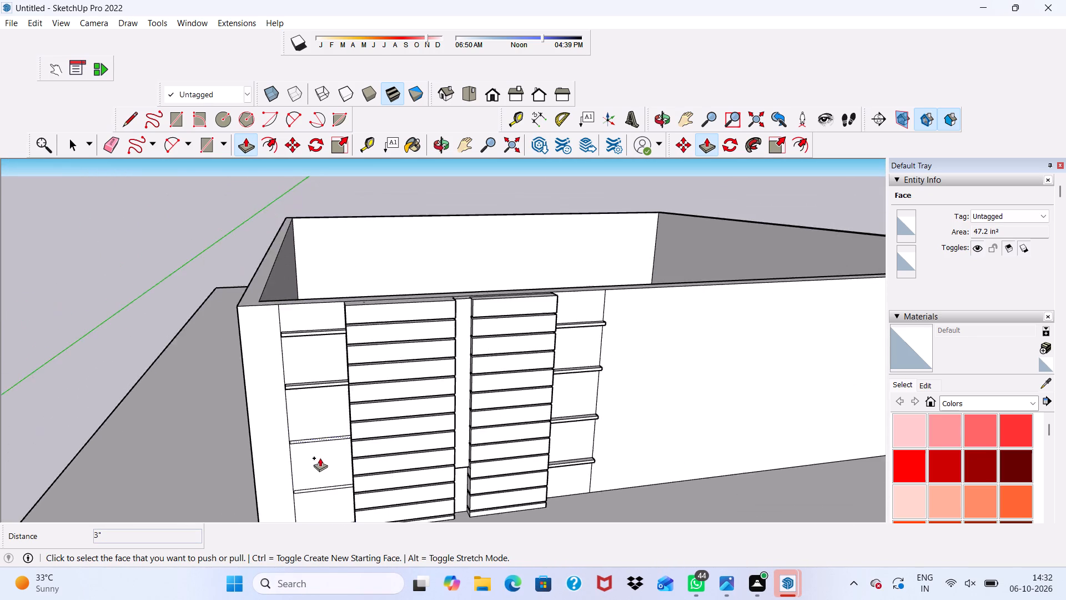
scroll(320, 458, "down", 1)
scroll(315, 449, "up", 16)
left_click(299, 411)
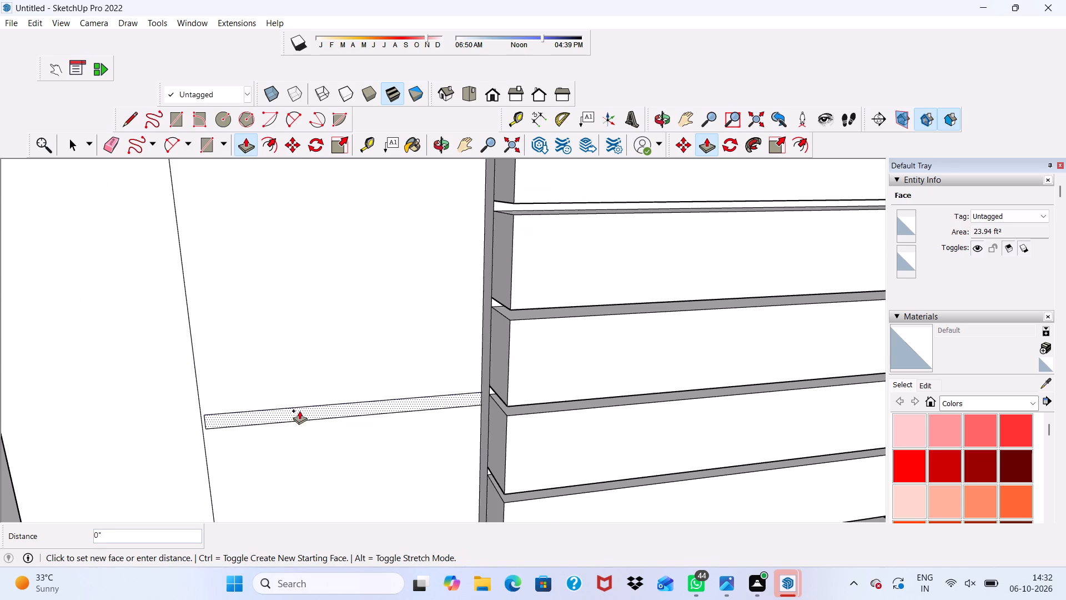
scroll(299, 411, "down", 4)
left_click(263, 217)
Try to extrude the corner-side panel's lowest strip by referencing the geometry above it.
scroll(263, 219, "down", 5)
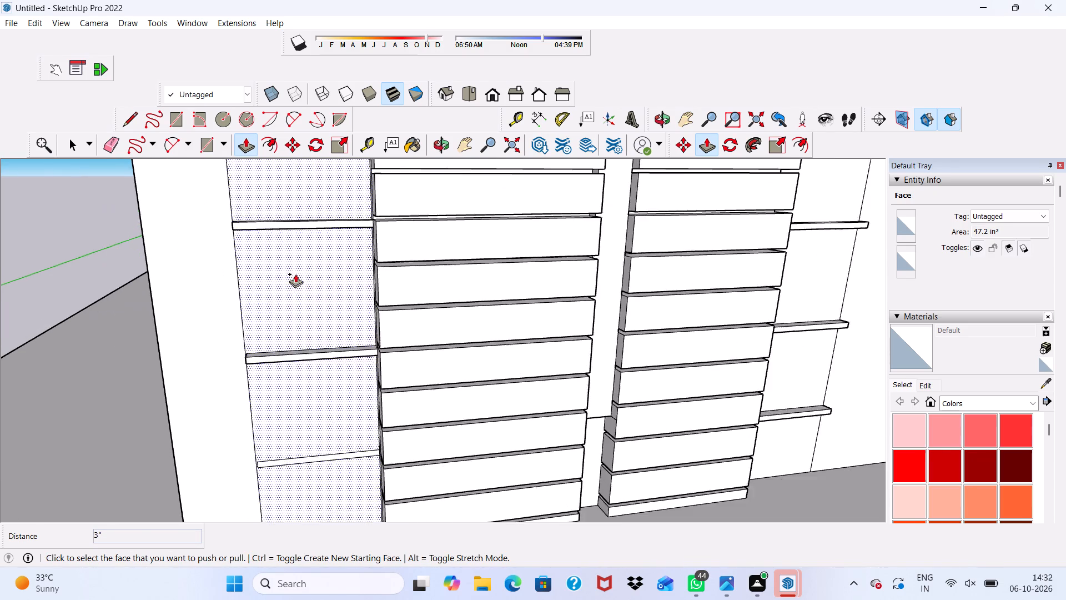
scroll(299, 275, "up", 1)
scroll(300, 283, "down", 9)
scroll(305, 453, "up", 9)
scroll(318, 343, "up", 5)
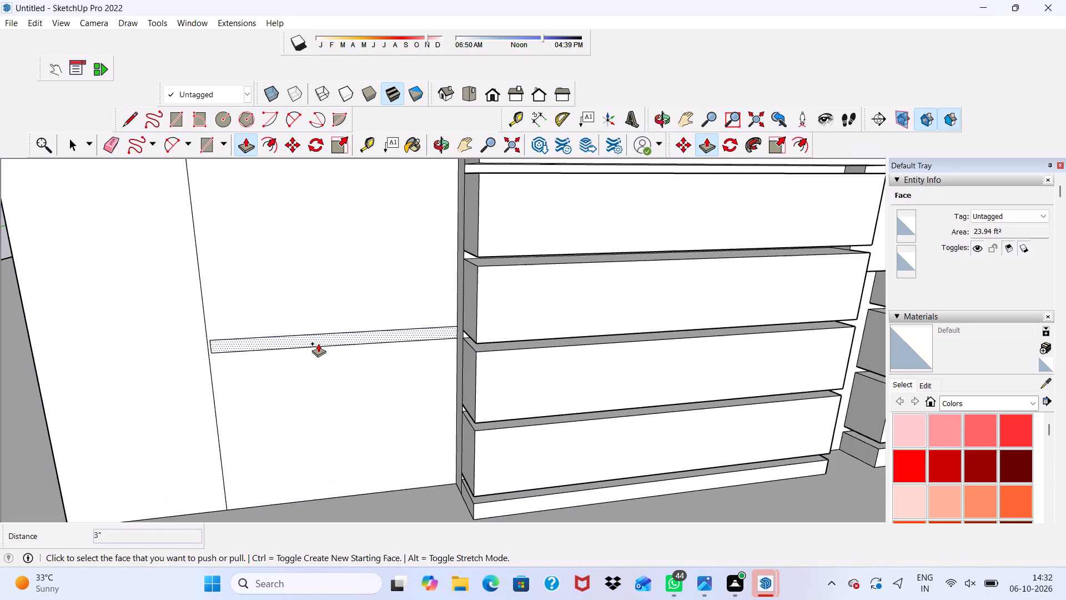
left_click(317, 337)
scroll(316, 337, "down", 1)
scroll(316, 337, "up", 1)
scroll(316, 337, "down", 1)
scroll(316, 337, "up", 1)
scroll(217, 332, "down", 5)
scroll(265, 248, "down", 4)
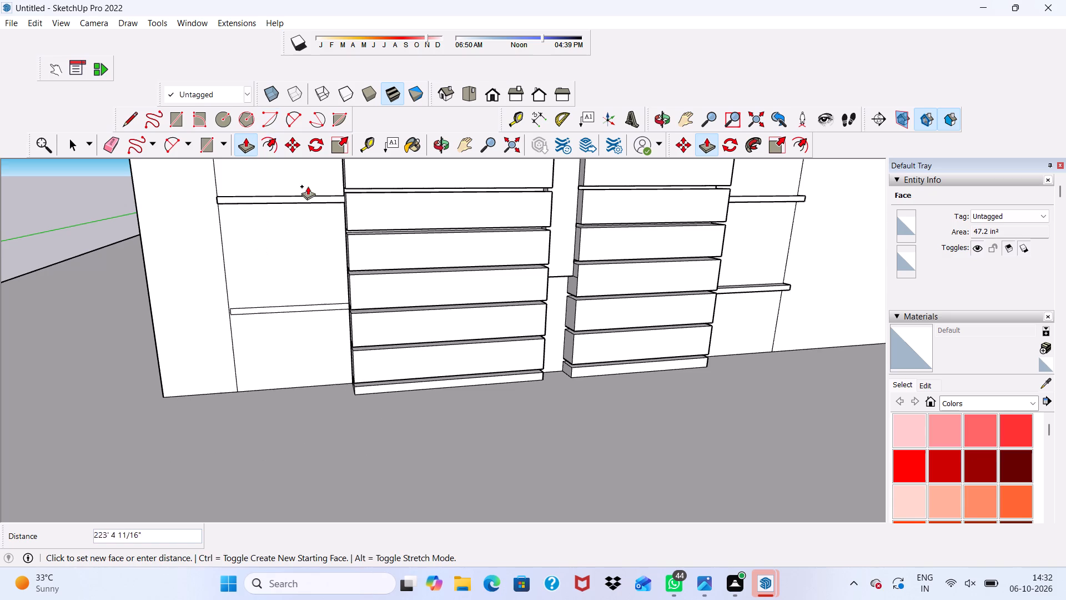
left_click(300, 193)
Extrude the corner-side panel's lowest strip 3", level with the strip above it.
scroll(278, 262, "up", 6)
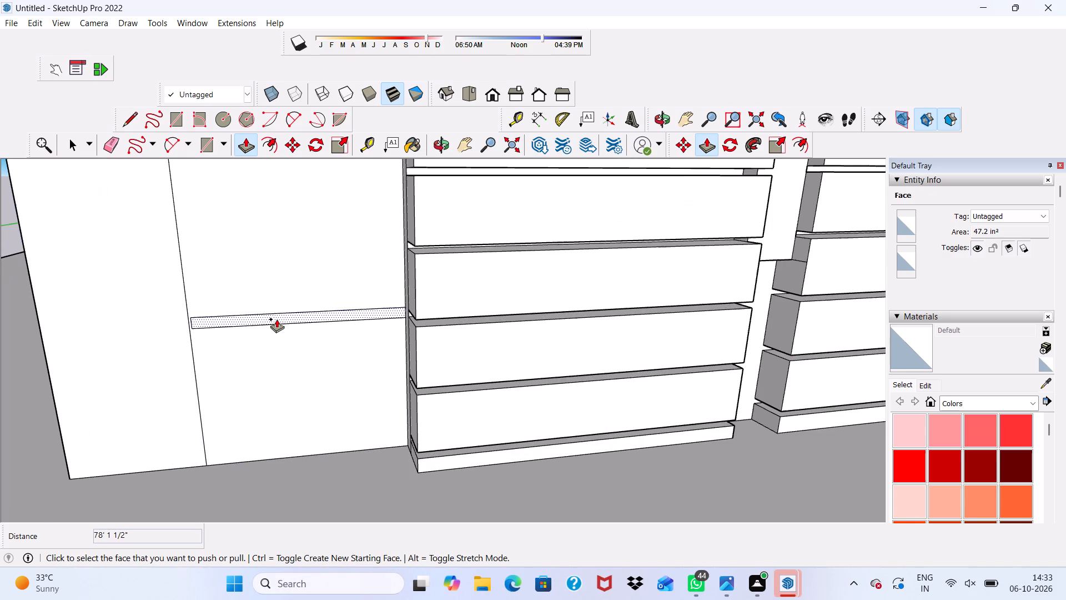
left_click(276, 319)
scroll(276, 318, "down", 2)
scroll(276, 318, "up", 1)
scroll(276, 319, "down", 11)
scroll(319, 371, "up", 1)
scroll(321, 378, "down", 3)
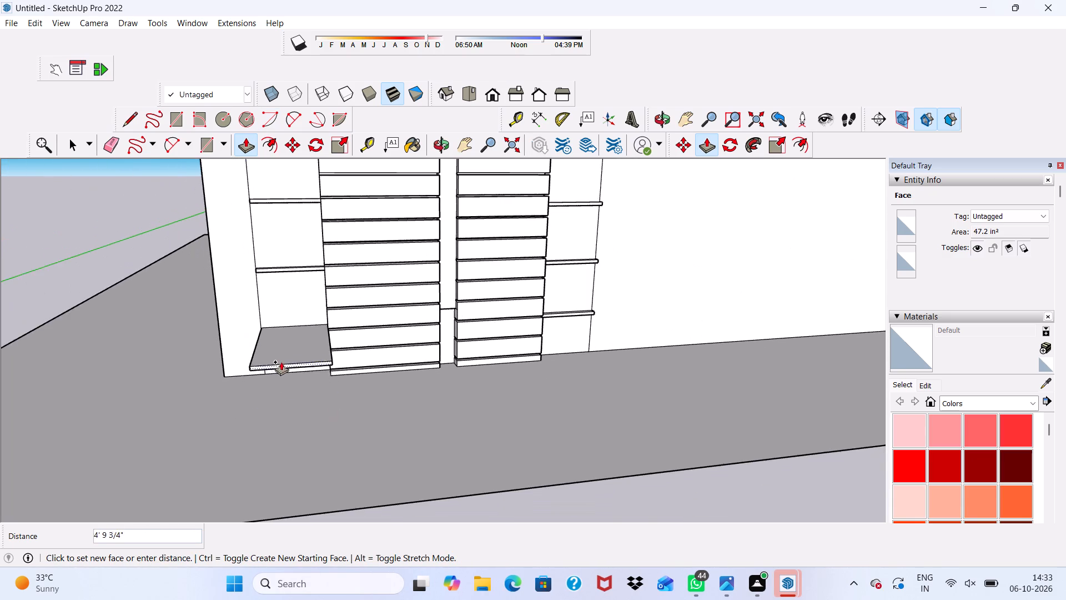
scroll(281, 361, "down", 2)
scroll(266, 277, "up", 1)
left_click(275, 279)
Examine the projecting strips on both plain panels and the slatted cladding between them from several angles.
scroll(275, 279, "down", 4)
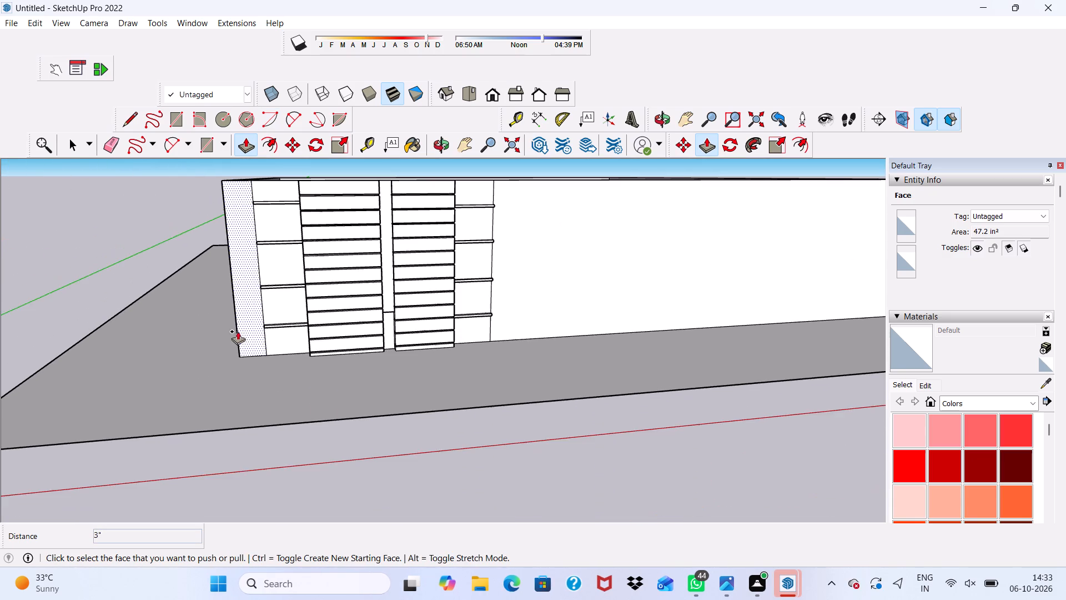
middle_click_drag(237, 331, 336, 341)
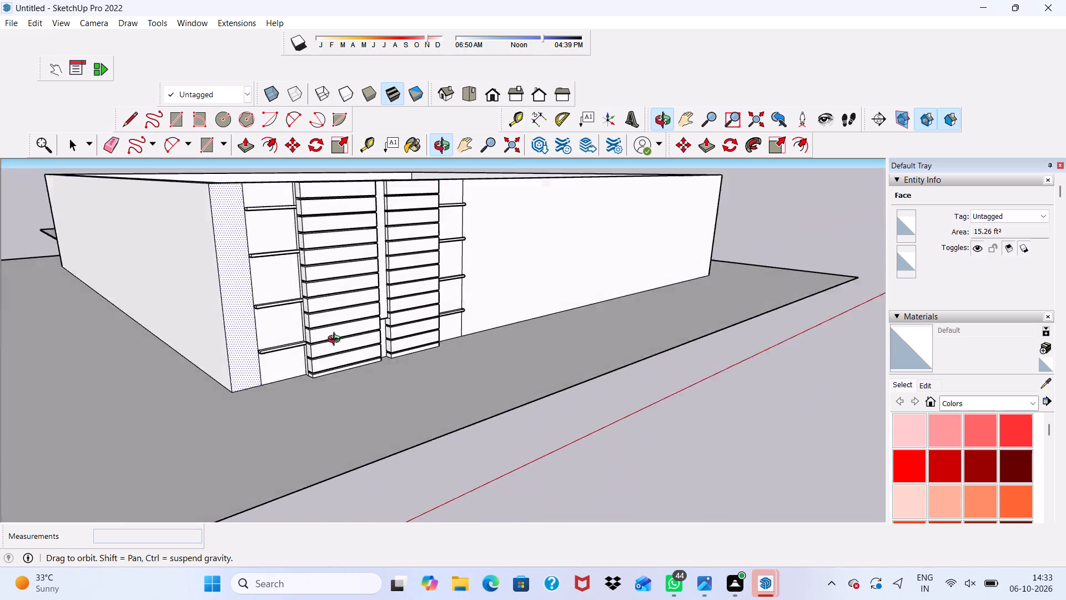
middle_click_drag(336, 341, 143, 313)
scroll(373, 237, "up", 4)
key("space")
scroll(414, 240, "up", 1)
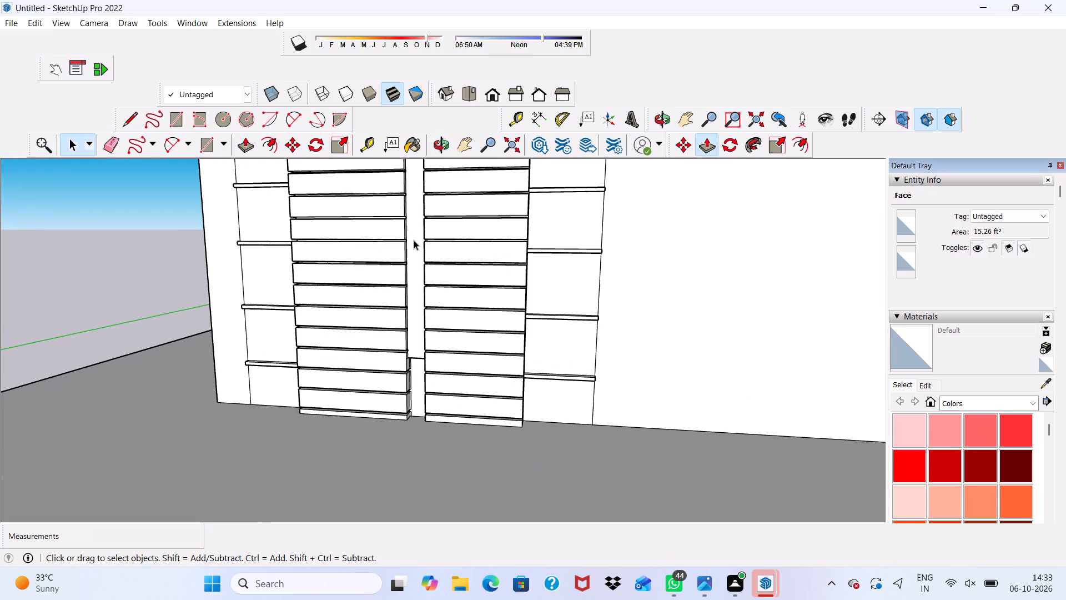
key("space")
scroll(424, 244, "up", 2)
scroll(235, 271, "down", 2)
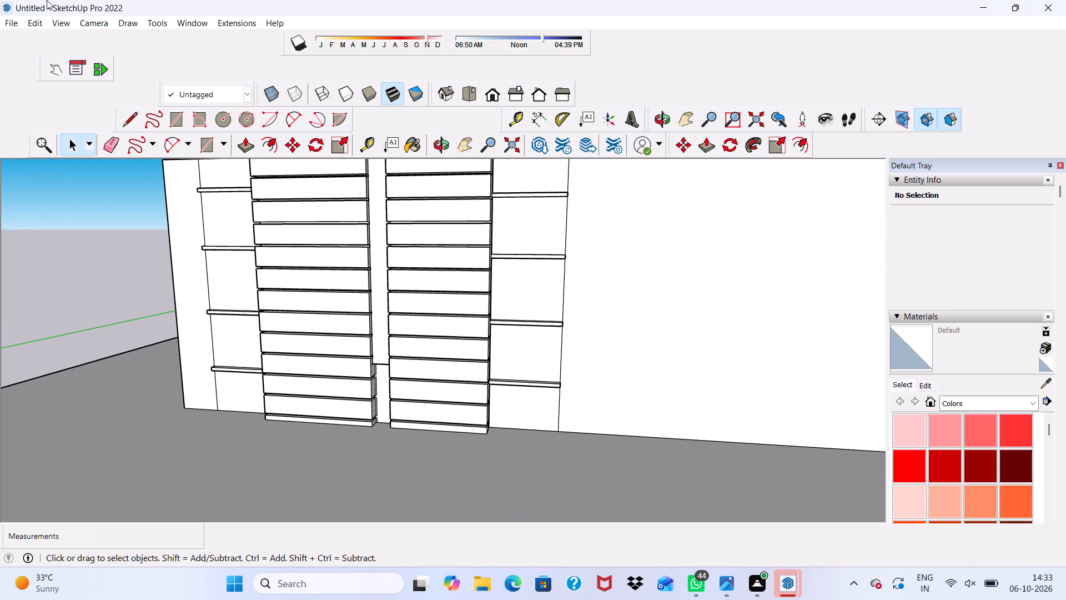
scroll(0, 367, "down", 3)
scroll(344, 391, "down", 1)
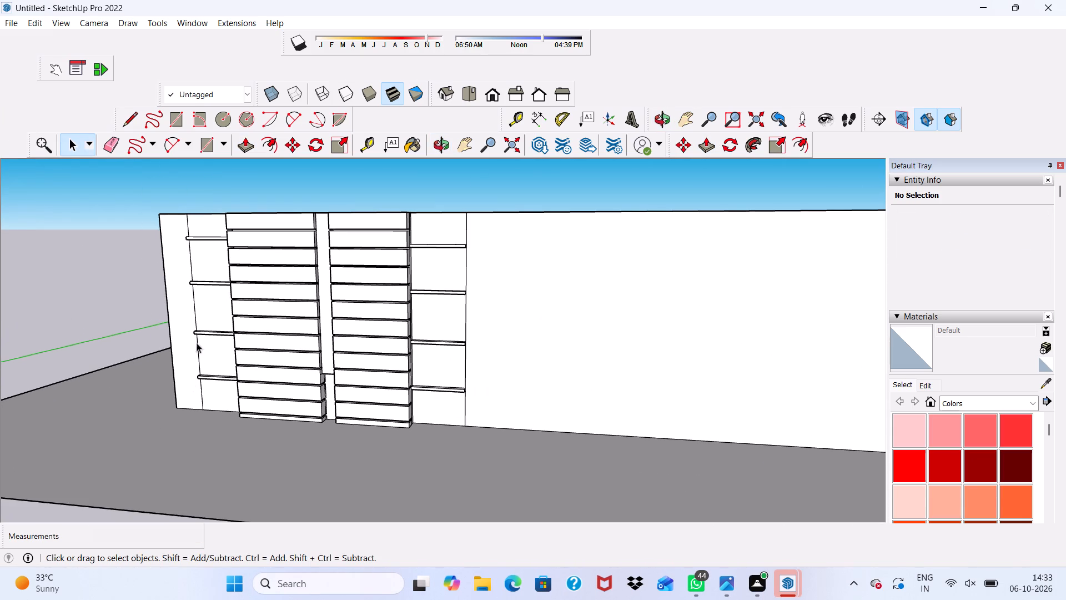
Place a vertical guide about 2 7/8" outside the outer edge of the plain panel farther from the building corner.
double_click(466, 263)
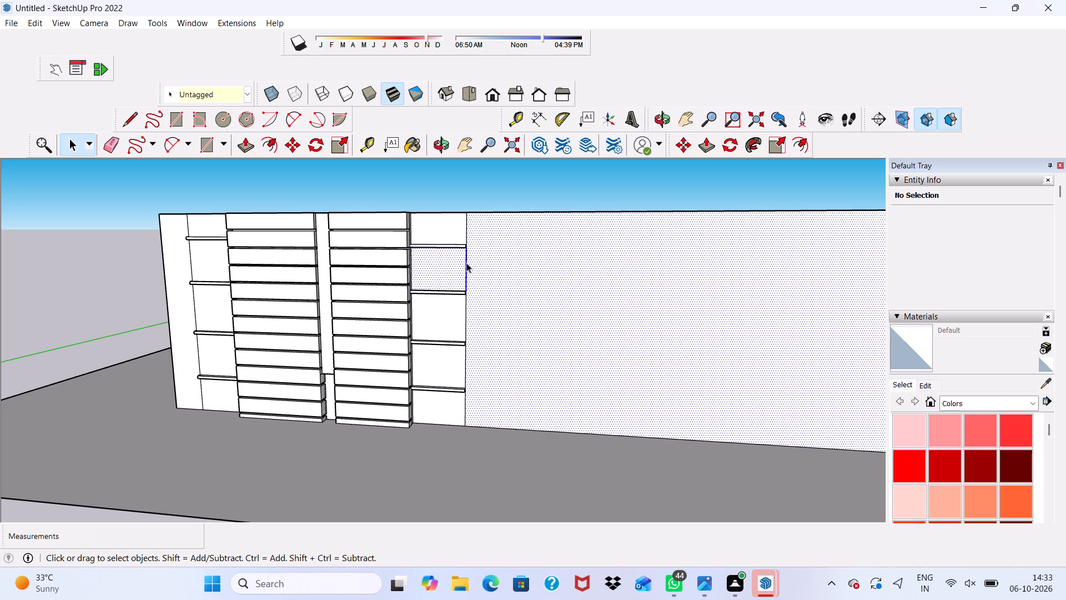
left_click(71, 307)
scroll(440, 309, "up", 1)
scroll(440, 309, "down", 1)
scroll(440, 309, "up", 4)
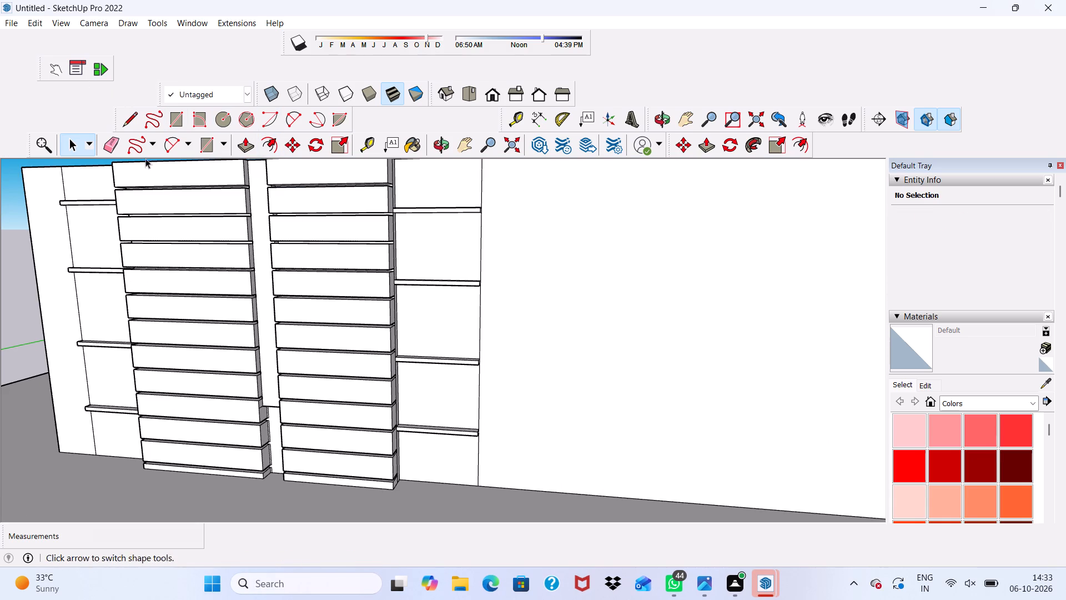
left_click(369, 139)
left_click(484, 246)
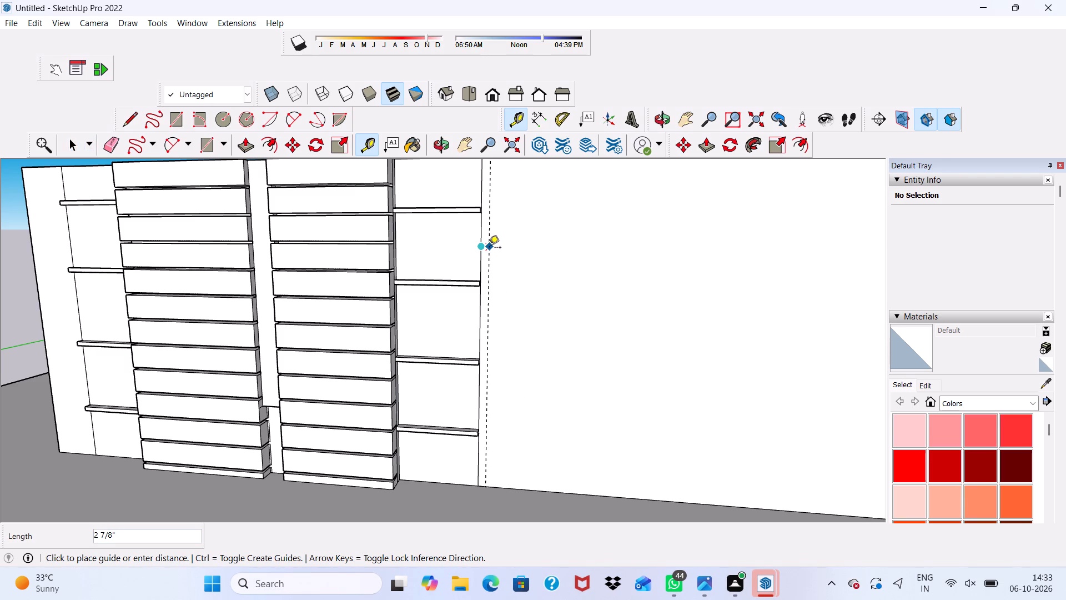
left_click(489, 248)
Place a vertical guide about 1 5/16" outside the outer edge of the corner-side plain panel.
scroll(202, 228, "down", 10)
scroll(172, 276, "up", 3)
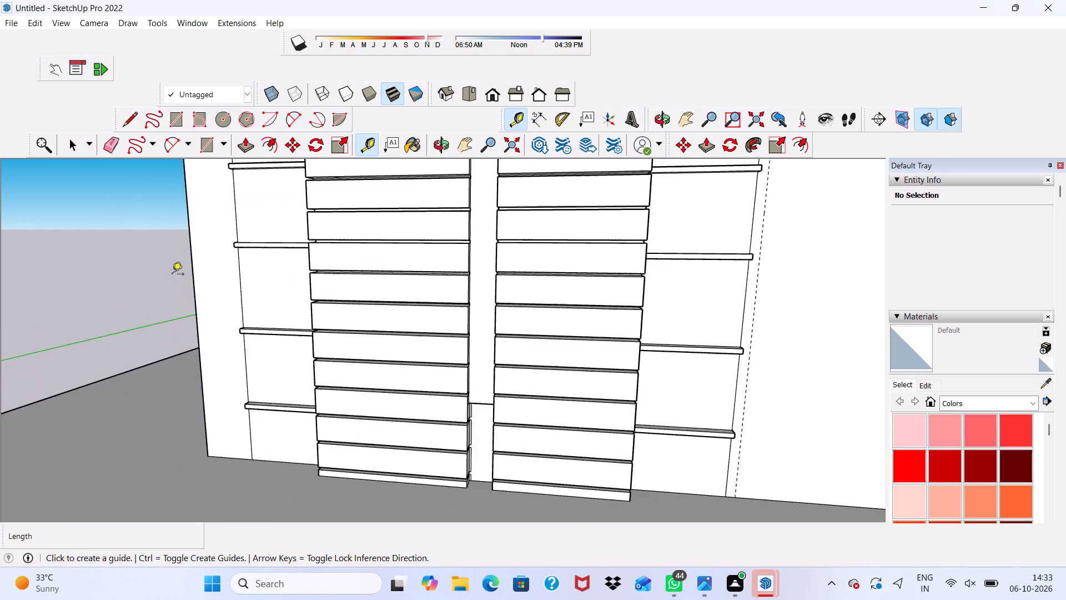
scroll(172, 275, "up", 11)
left_click(250, 278)
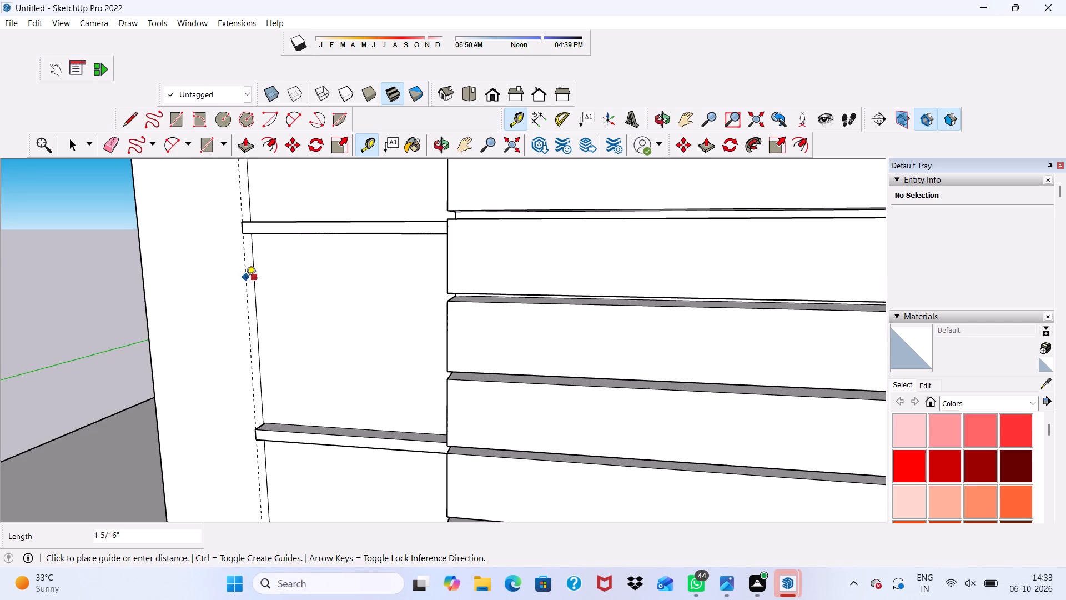
left_click(246, 279)
scroll(234, 281, "down", 3)
scroll(182, 306, "up", 1)
scroll(167, 315, "down", 6)
key("space")
Draw a 10' vertical line along the guide beside the plain panel farther from the corner, from wall top to base.
scroll(151, 142, "up", 4)
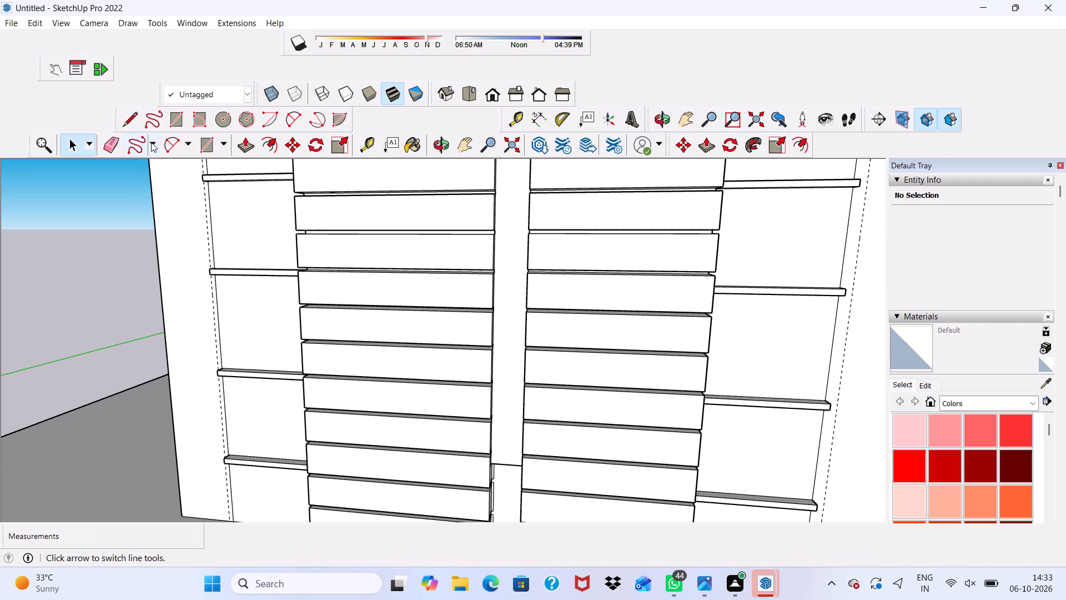
left_click(128, 115)
scroll(776, 172, "up", 2)
scroll(470, 237, "down", 1)
scroll(460, 247, "up", 1)
scroll(454, 256, "down", 3)
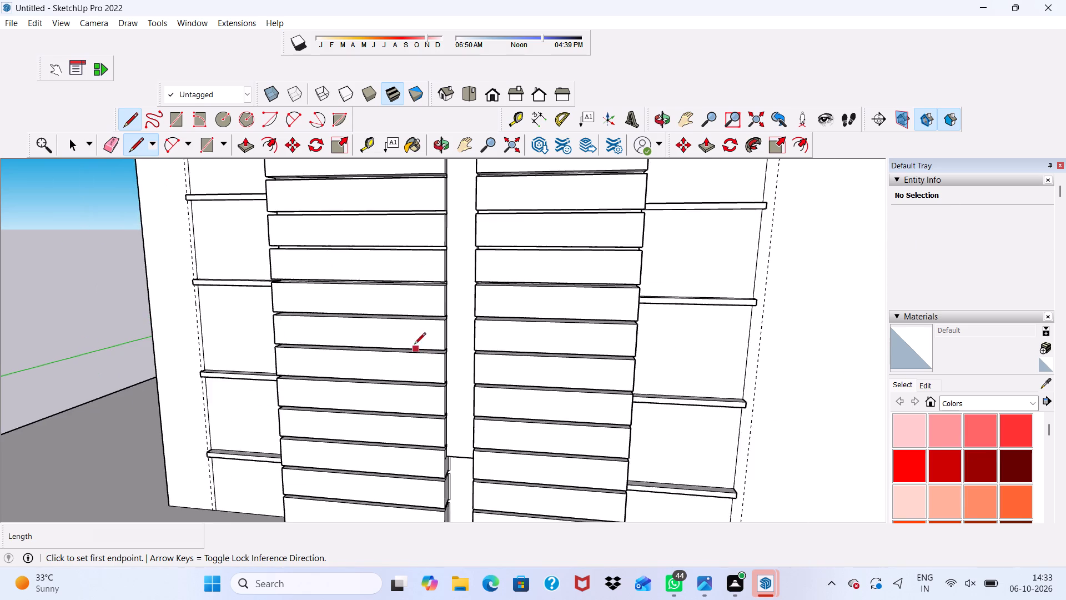
scroll(414, 345, "down", 3)
scroll(691, 171, "up", 4)
scroll(688, 183, "down", 5)
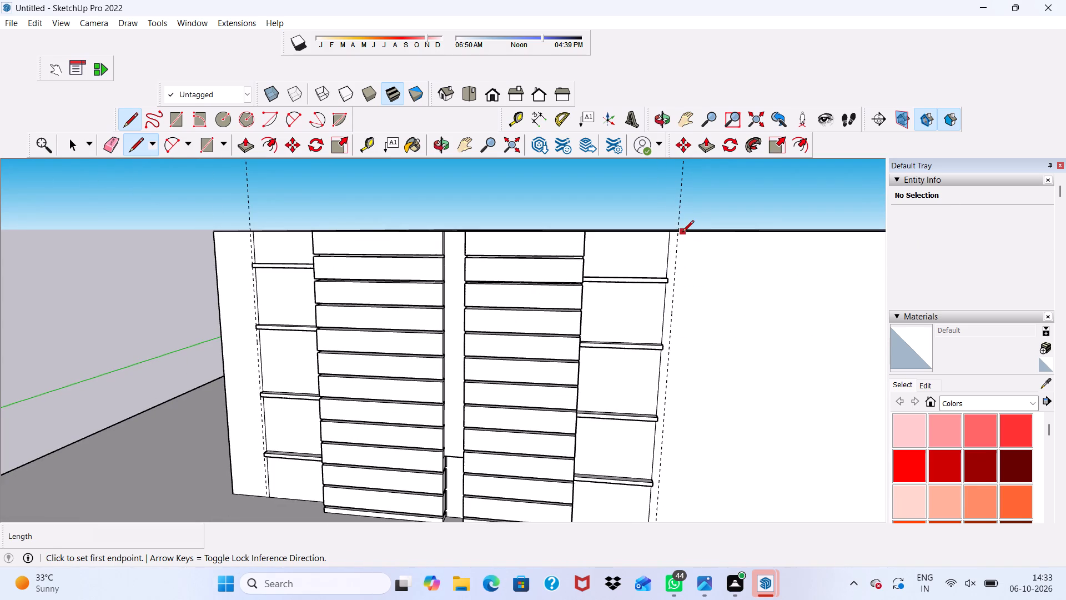
left_click(678, 233)
scroll(675, 281, "down", 5)
scroll(675, 358, "up", 1)
scroll(675, 369, "down", 2)
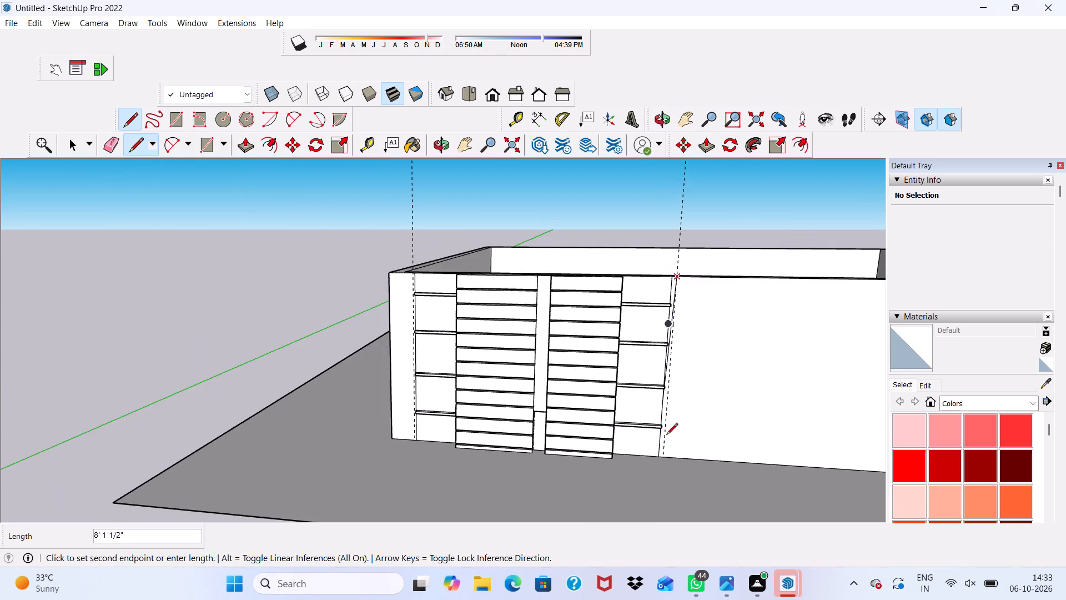
scroll(661, 458, "up", 10)
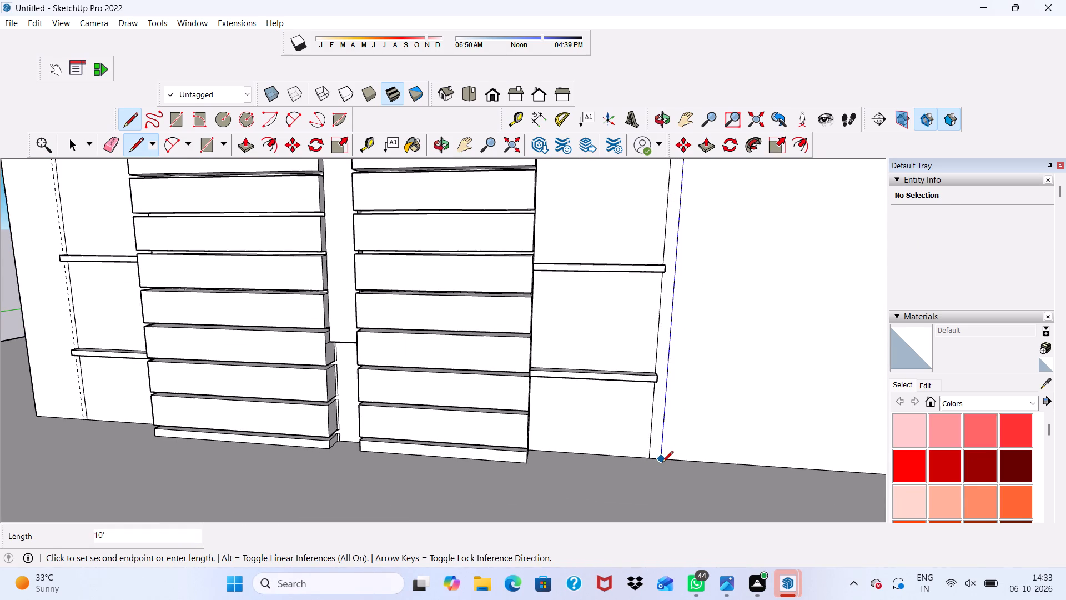
left_click(662, 463)
Draw a 10' vertical line along the guide beside the corner-side panel, from wall top to base.
scroll(662, 462, "down", 13)
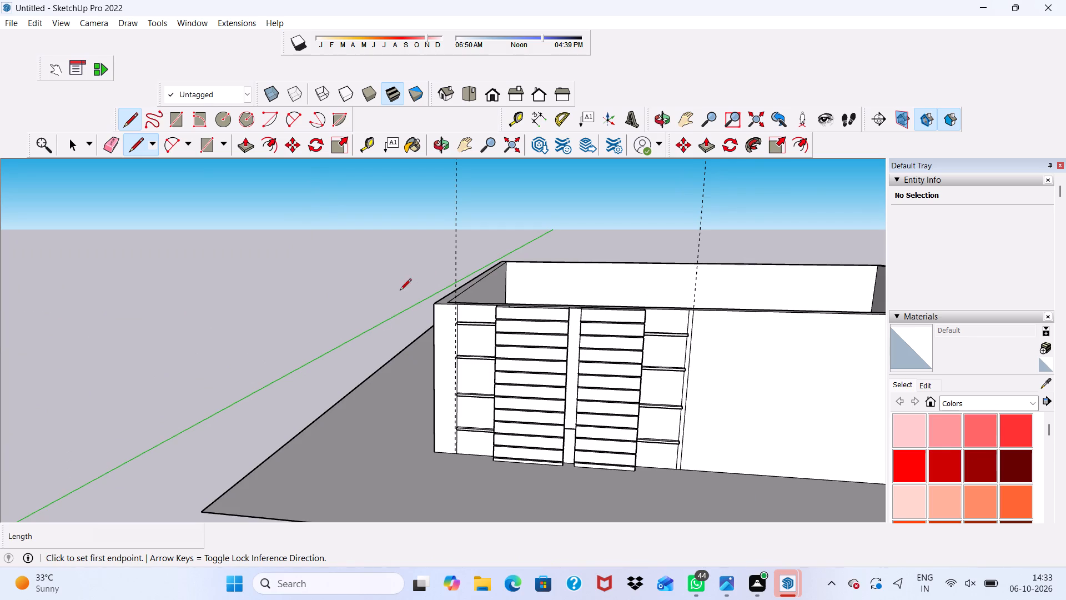
scroll(462, 280, "up", 7)
scroll(444, 328, "down", 2)
middle_click_drag(436, 366, 533, 309)
scroll(436, 428, "up", 3)
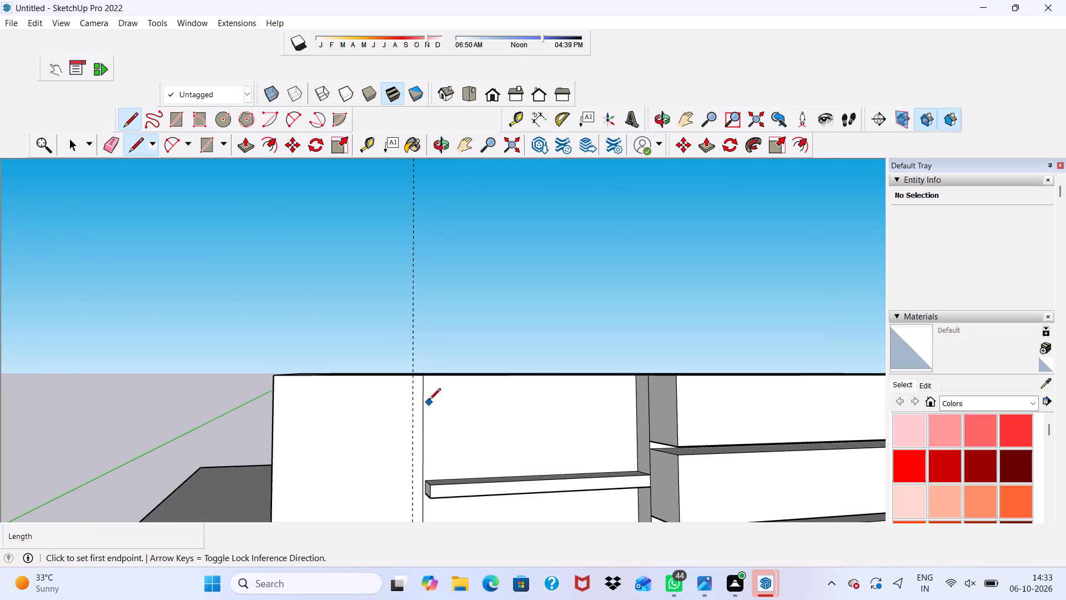
left_click(413, 378)
scroll(413, 378, "down", 12)
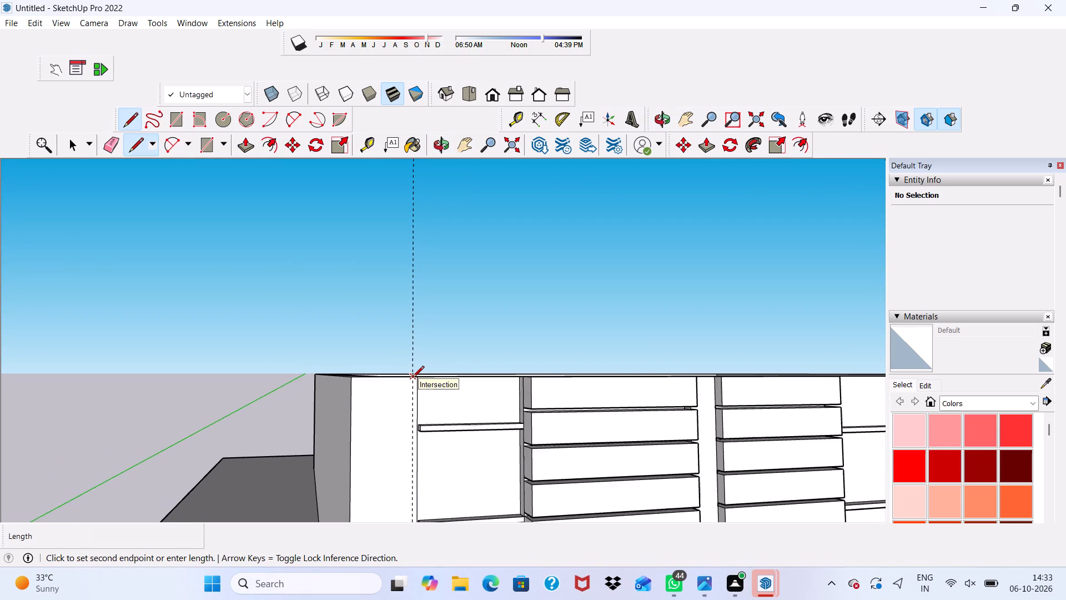
scroll(413, 378, "down", 13)
scroll(423, 429, "up", 20)
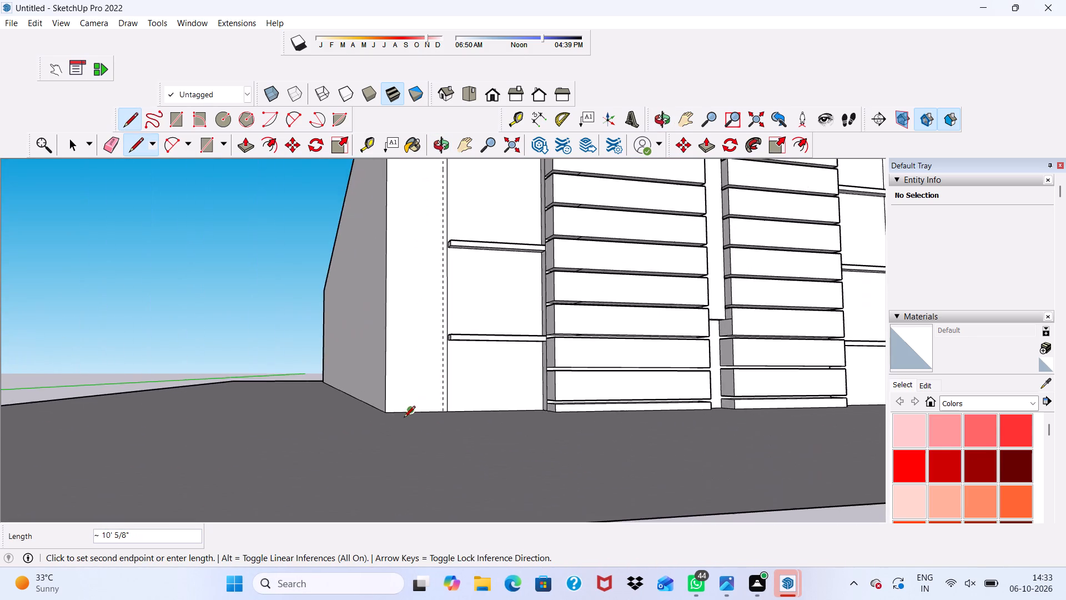
scroll(404, 418, "up", 3)
scroll(404, 418, "down", 1)
scroll(404, 418, "up", 5)
left_click(444, 411)
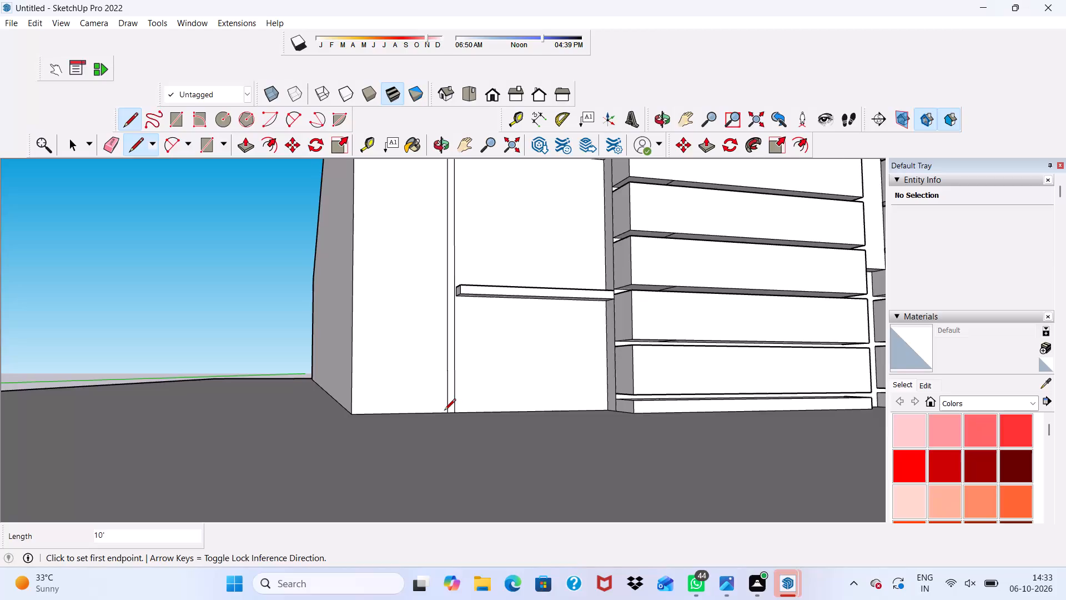
Erase both vertical guides beside the facade panels.
scroll(401, 418, "down", 11)
scroll(494, 441, "down", 8)
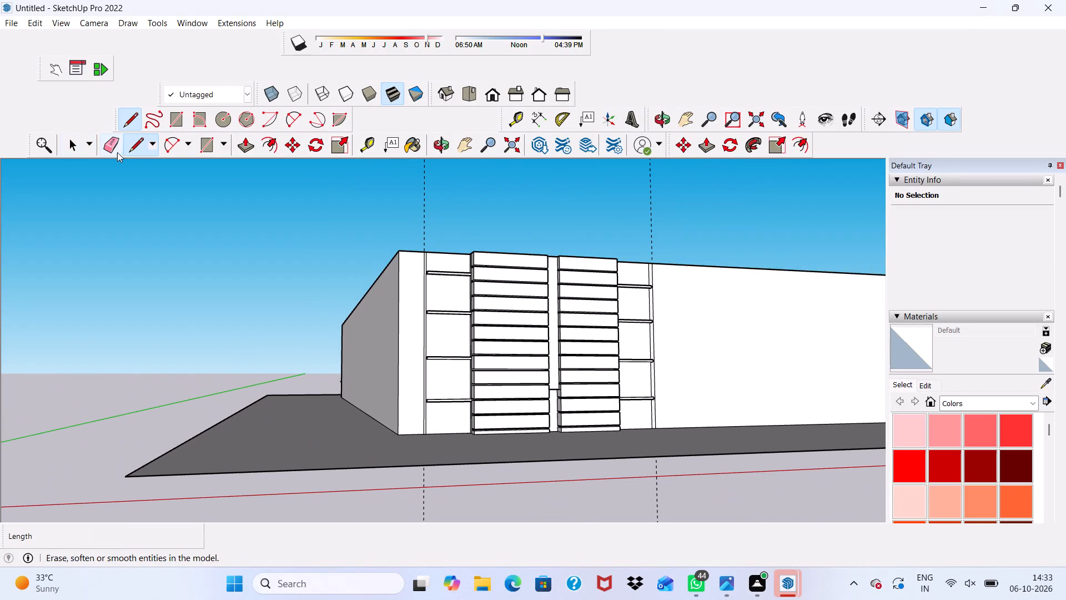
left_click(111, 142)
left_click_drag(405, 183, 445, 188)
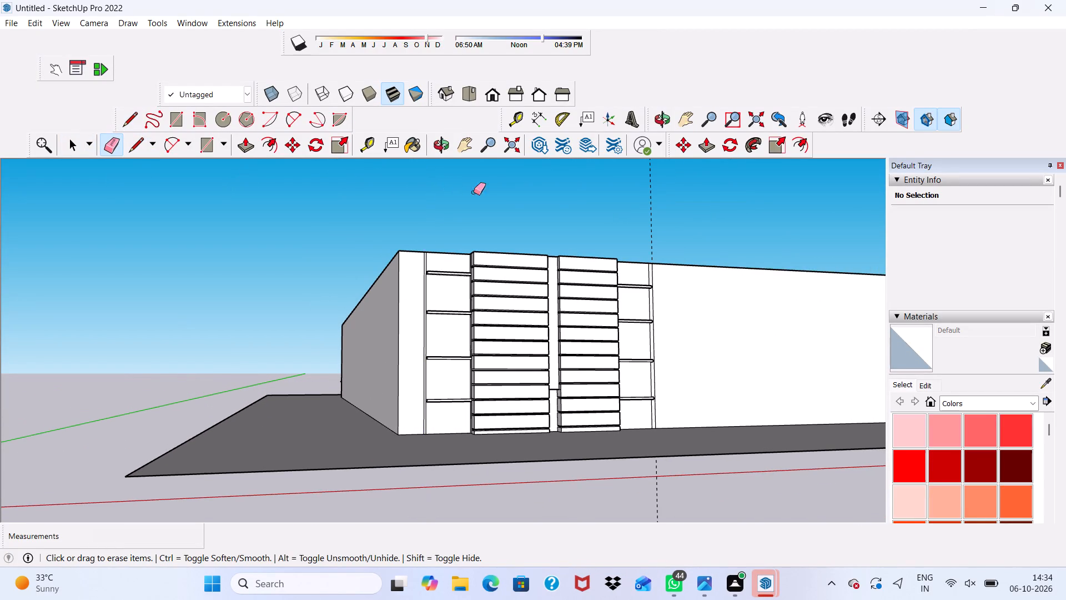
left_click_drag(569, 196, 694, 191)
Erase the long front edge of the leftover ledge running along the inside of the side wall.
scroll(485, 400, "down", 8)
middle_click_drag(492, 392, 362, 401)
key("space")
scroll(509, 307, "up", 4)
middle_click_drag(502, 293, 309, 493)
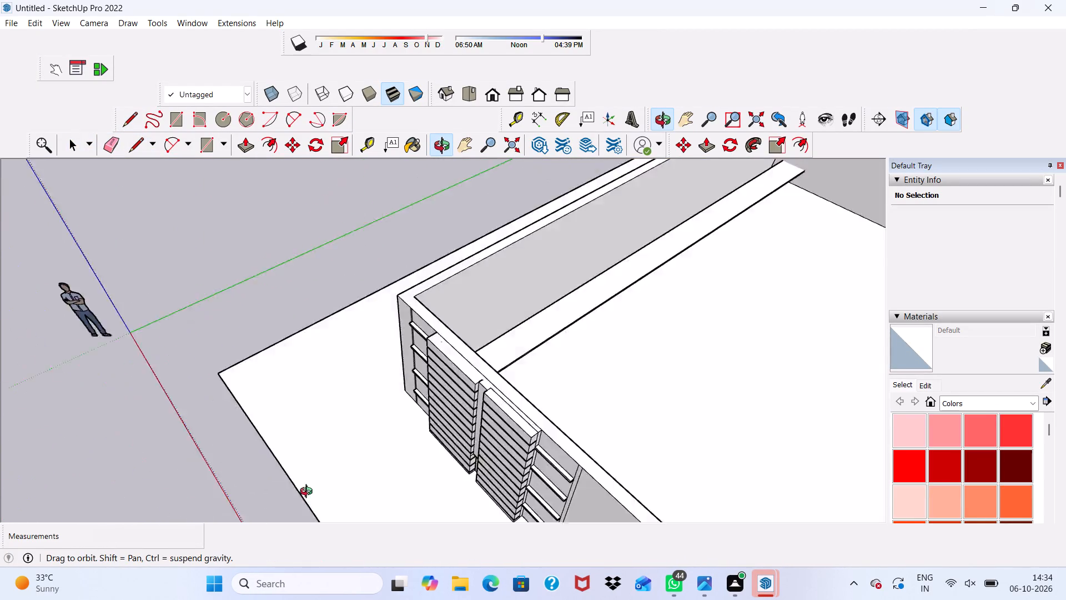
middle_click_drag(309, 493, 41, 461)
scroll(506, 483, "up", 3)
scroll(367, 359, "down", 6)
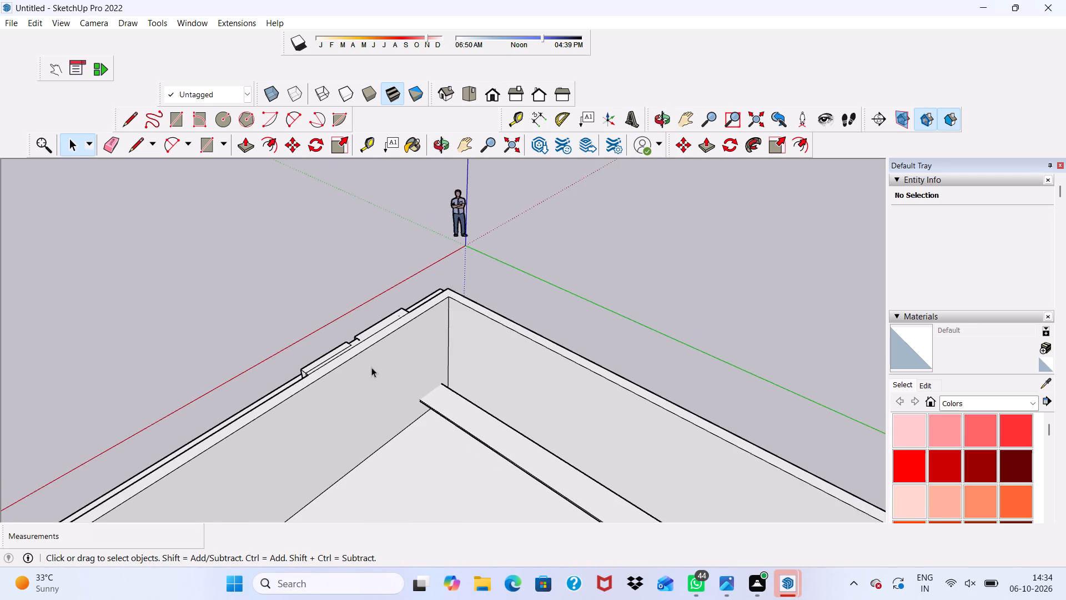
middle_click_drag(371, 367, 246, 198)
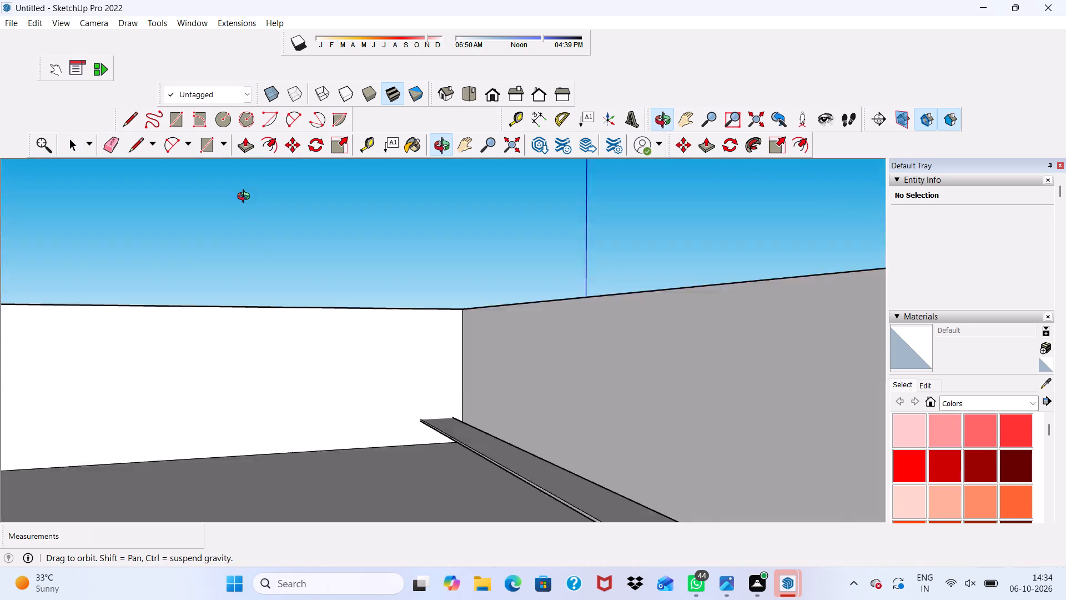
middle_click_drag(246, 198, 225, 216)
scroll(202, 162, "down", 4)
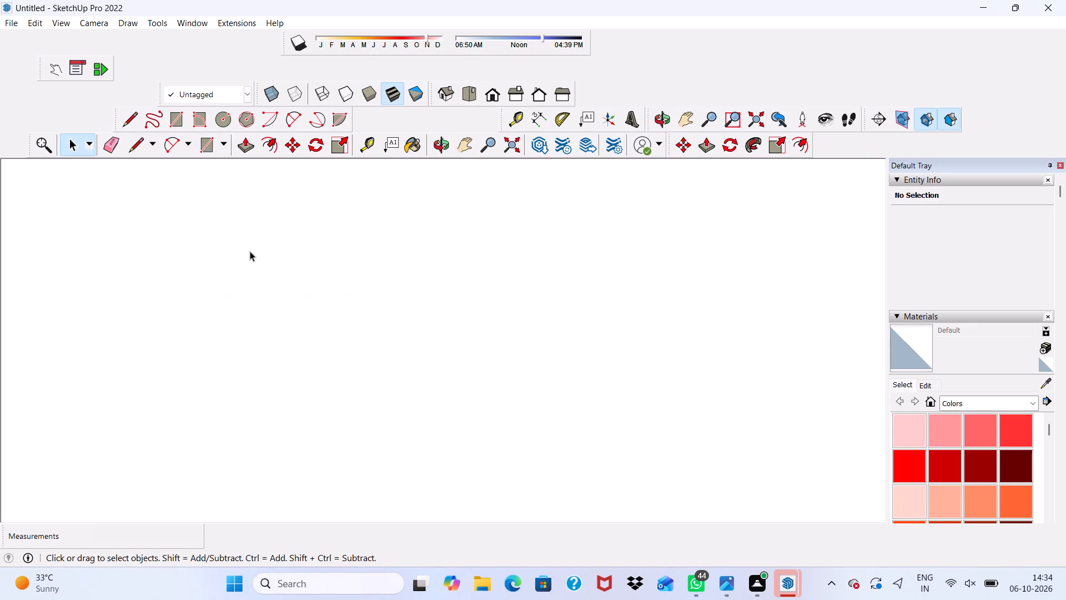
scroll(250, 251, "down", 9)
left_click(486, 90)
scroll(486, 102, "down", 3)
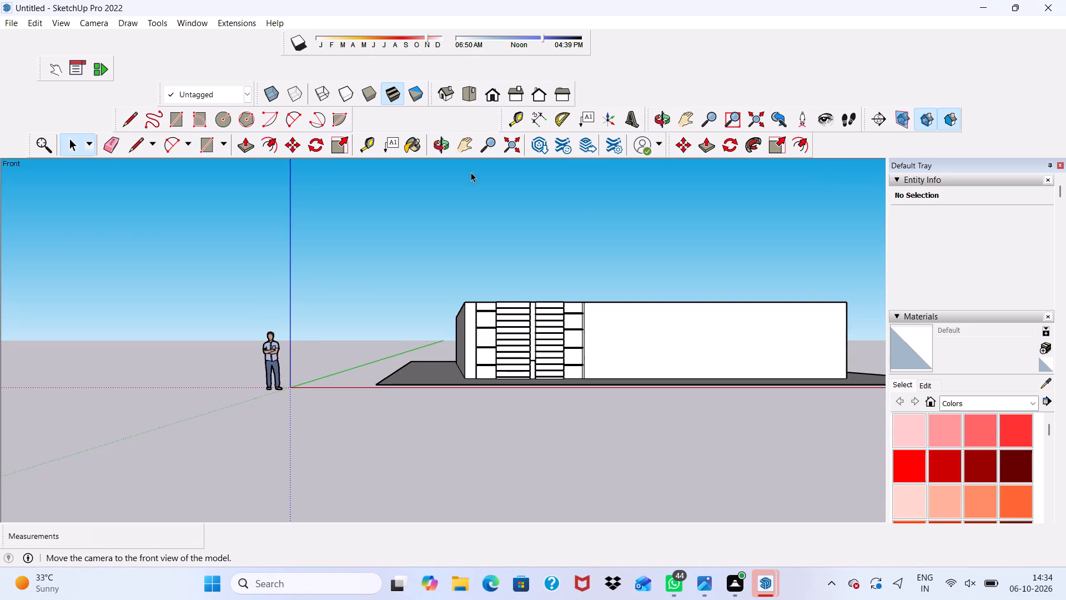
scroll(471, 172, "down", 2)
middle_click_drag(653, 307, 270, 445)
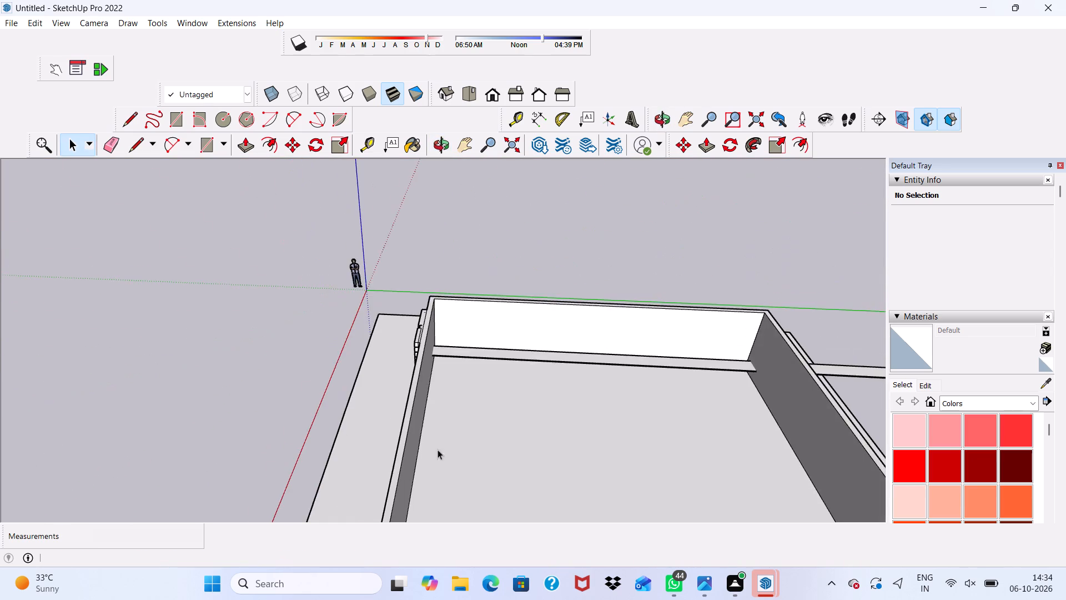
scroll(476, 440, "up", 3)
left_click(109, 146)
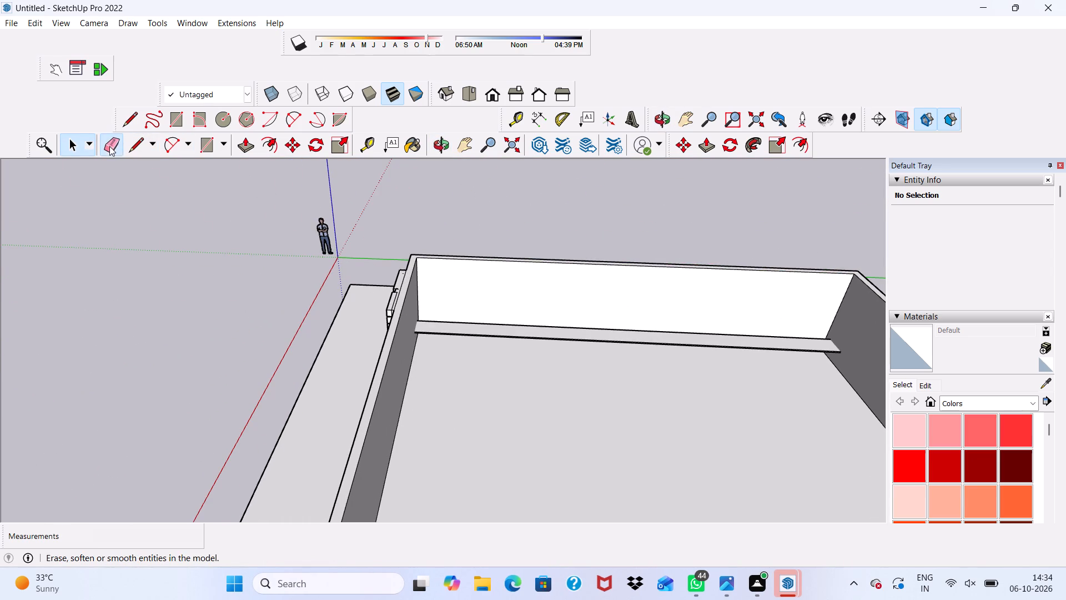
scroll(429, 383, "up", 2)
left_click_drag(566, 334, 574, 322)
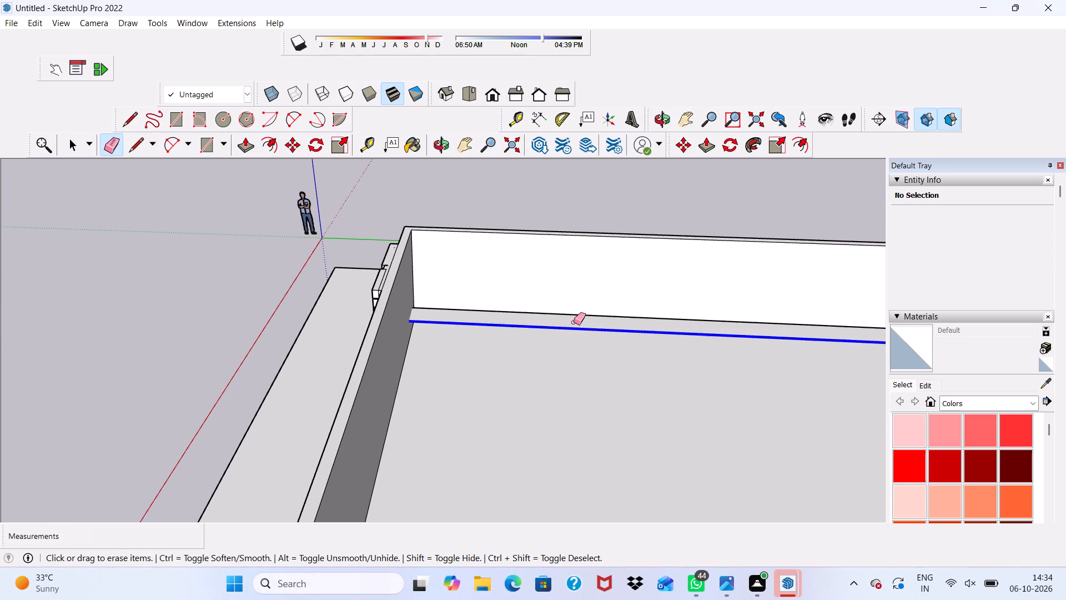
left_click_drag(574, 322, 574, 322)
scroll(565, 327, "down", 4)
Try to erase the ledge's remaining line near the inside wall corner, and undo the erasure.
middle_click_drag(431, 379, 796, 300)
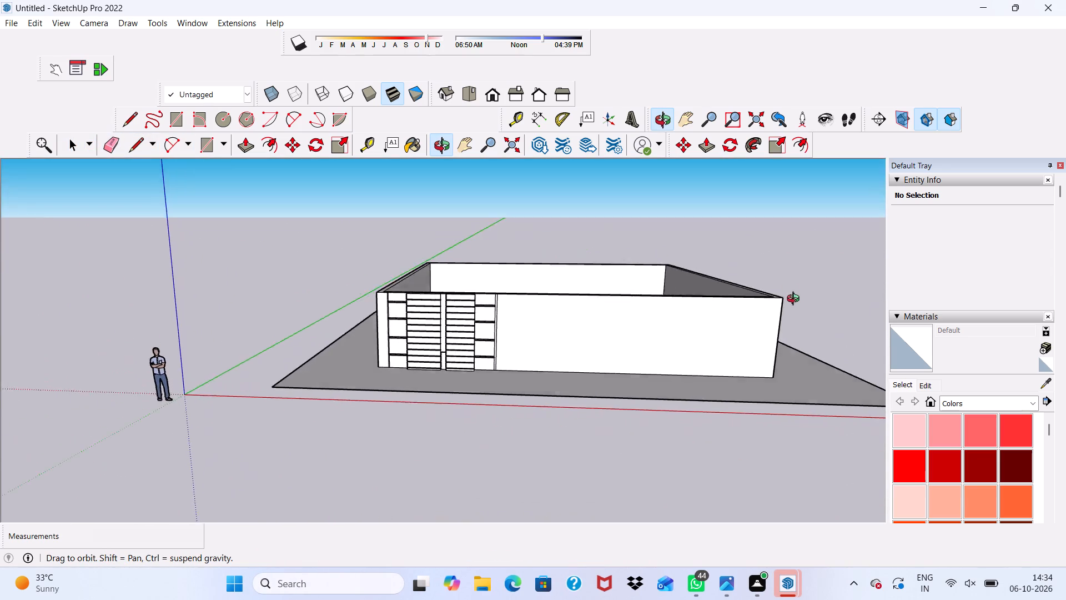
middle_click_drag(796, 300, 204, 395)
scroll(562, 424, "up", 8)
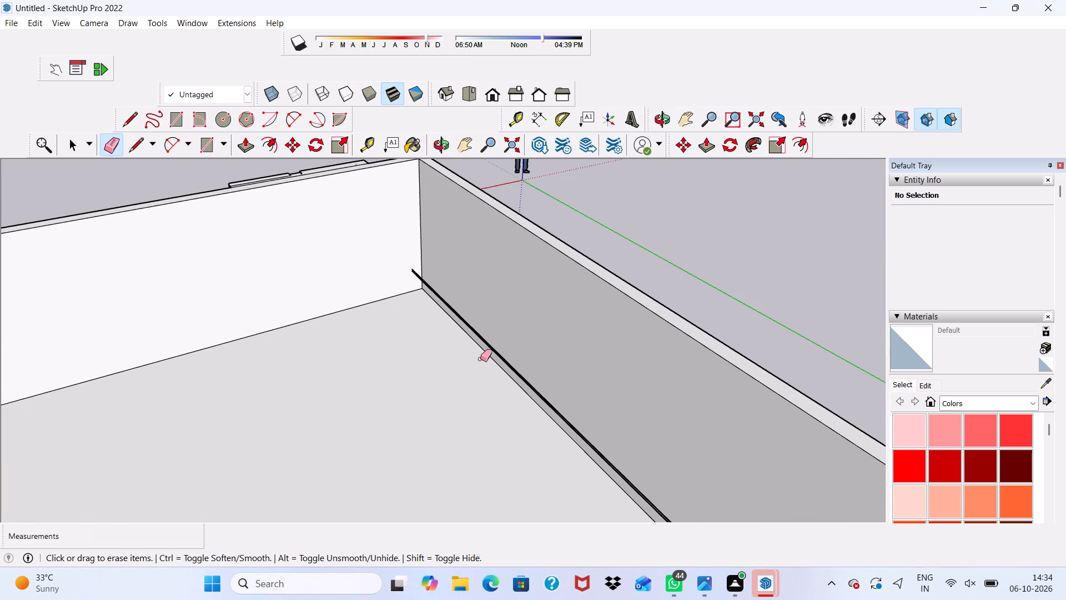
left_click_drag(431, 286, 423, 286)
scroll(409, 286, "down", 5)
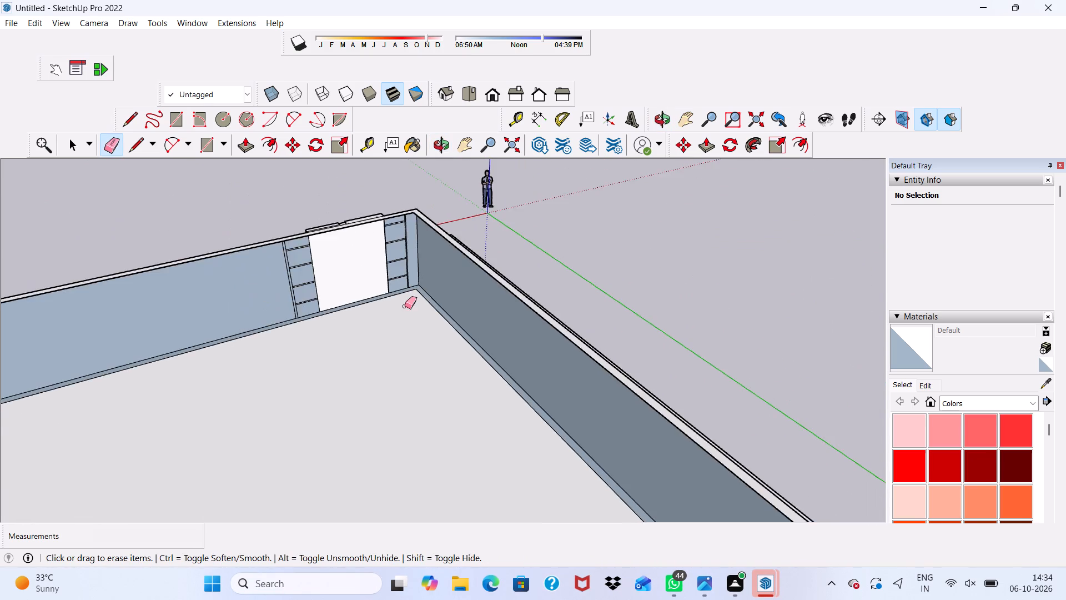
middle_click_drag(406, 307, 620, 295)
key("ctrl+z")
Erase the ledge's remaining line above the floor along the inside of the side wall.
scroll(570, 313, "up", 4, "ctrl")
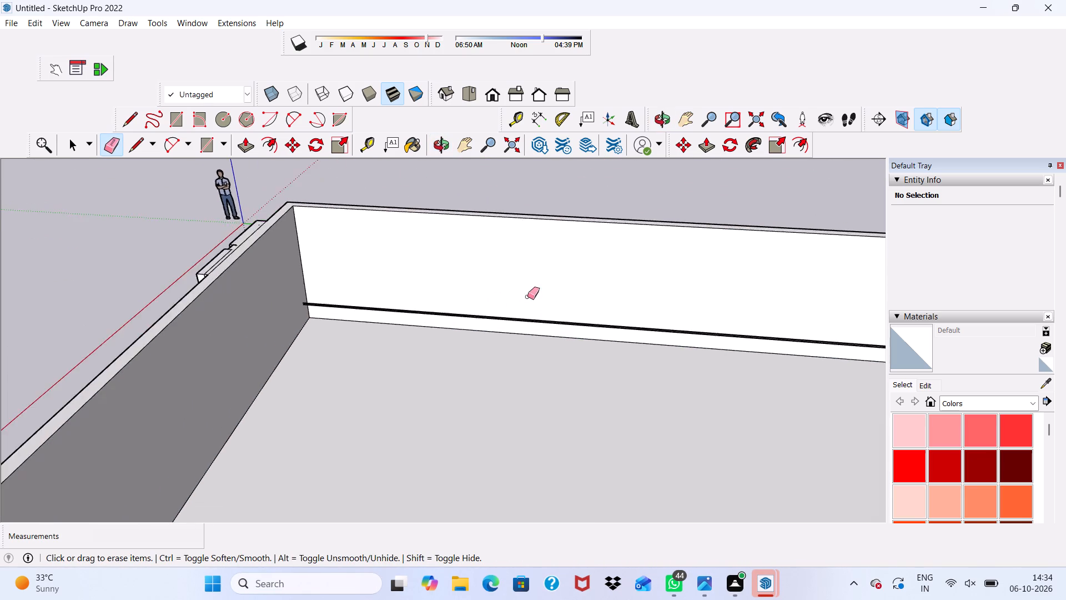
scroll(527, 297, "up", 8, "ctrl")
left_click(258, 323)
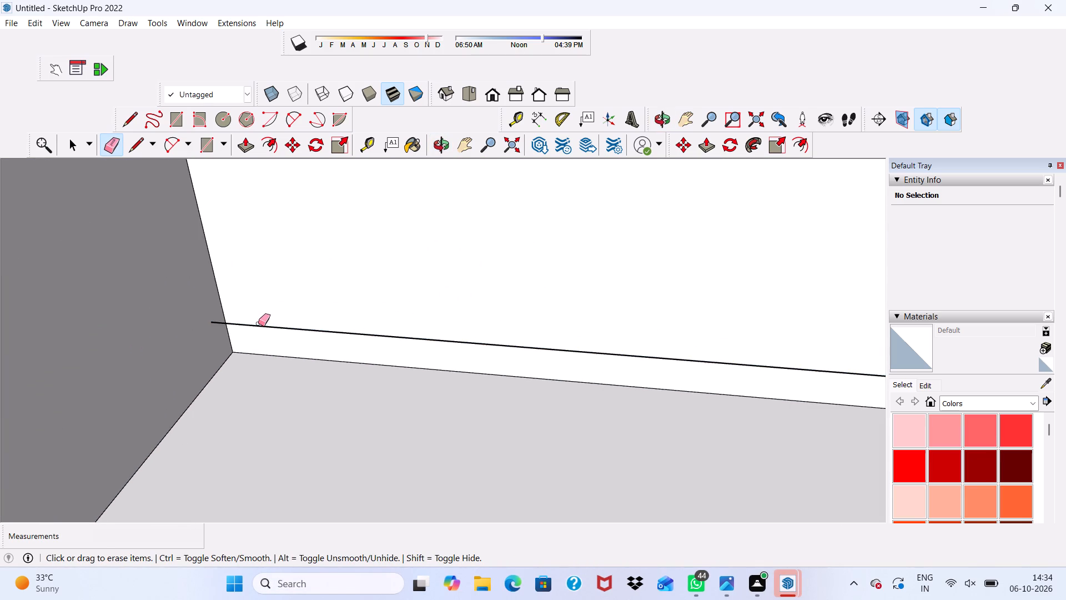
left_click_drag(258, 323, 251, 328)
scroll(194, 317, "down", 17)
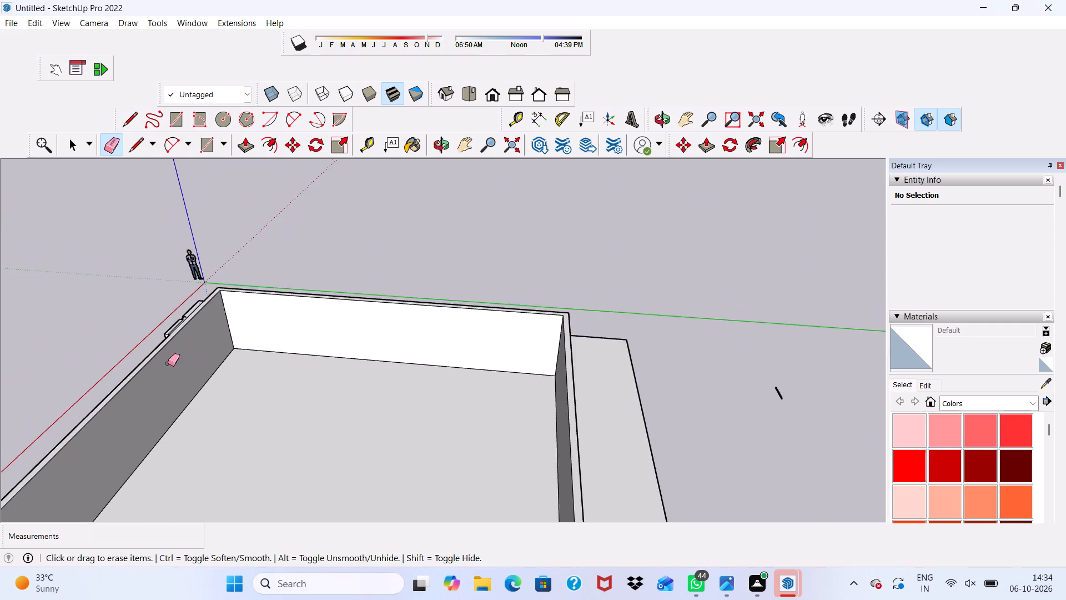
Push/Pull the narrow vertical strip nearest the building's corner out 3", flush with the horizontal battens beside the slatted panels.
scroll(168, 363, "down", 7)
middle_click_drag(208, 368, 663, 281)
scroll(561, 392, "up", 6)
scroll(697, 517, "up", 1)
middle_click_drag(697, 517, 485, 454)
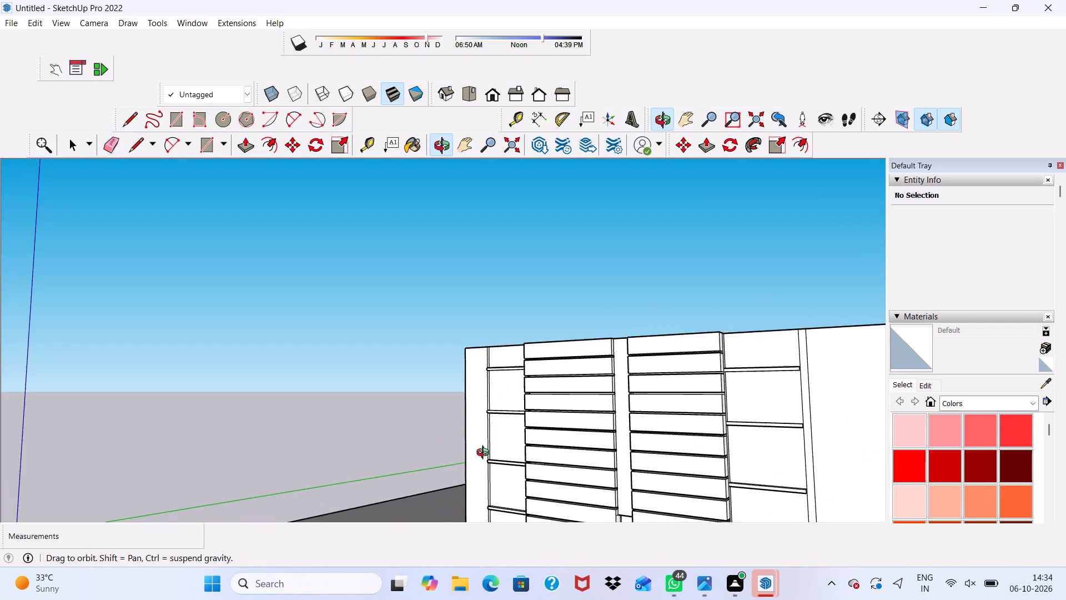
middle_click_drag(485, 454, 581, 461)
scroll(545, 391, "up", 4)
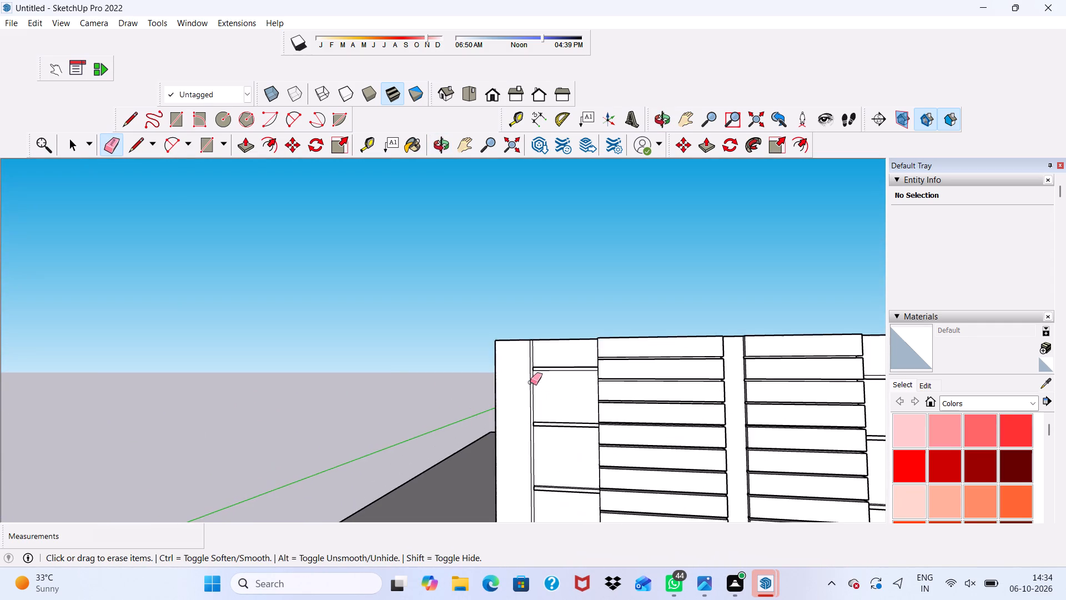
scroll(529, 381, "down", 4)
scroll(558, 336, "up", 3)
scroll(533, 215, "down", 3)
scroll(573, 408, "up", 3)
key("space")
scroll(516, 361, "down", 4)
middle_click_drag(680, 422, 738, 459)
scroll(574, 386, "up", 5)
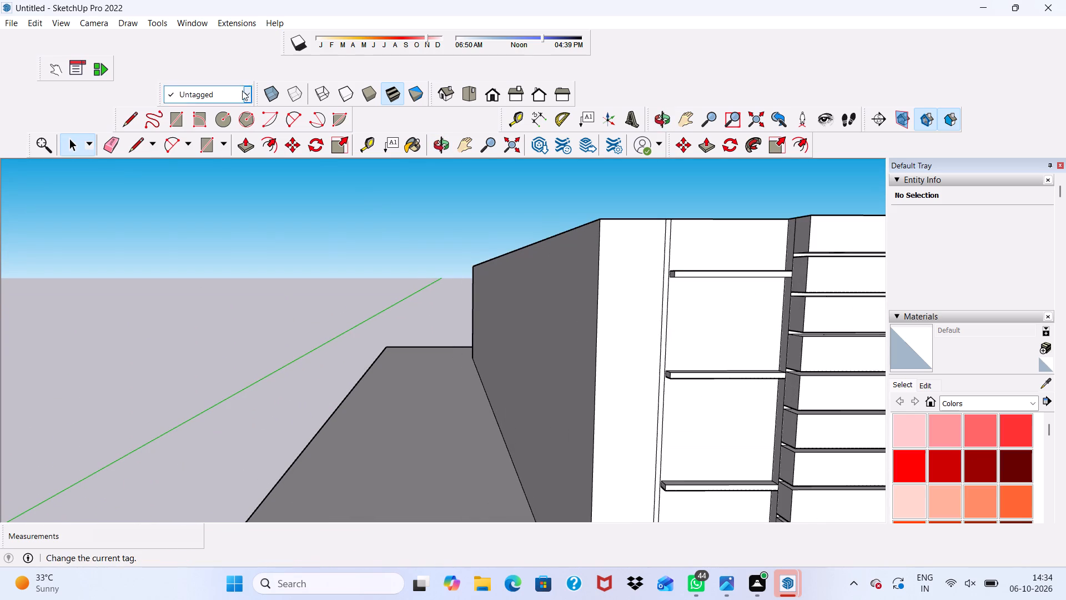
left_click(243, 147)
scroll(630, 367, "up", 3)
scroll(655, 328, "up", 4)
left_click(684, 313)
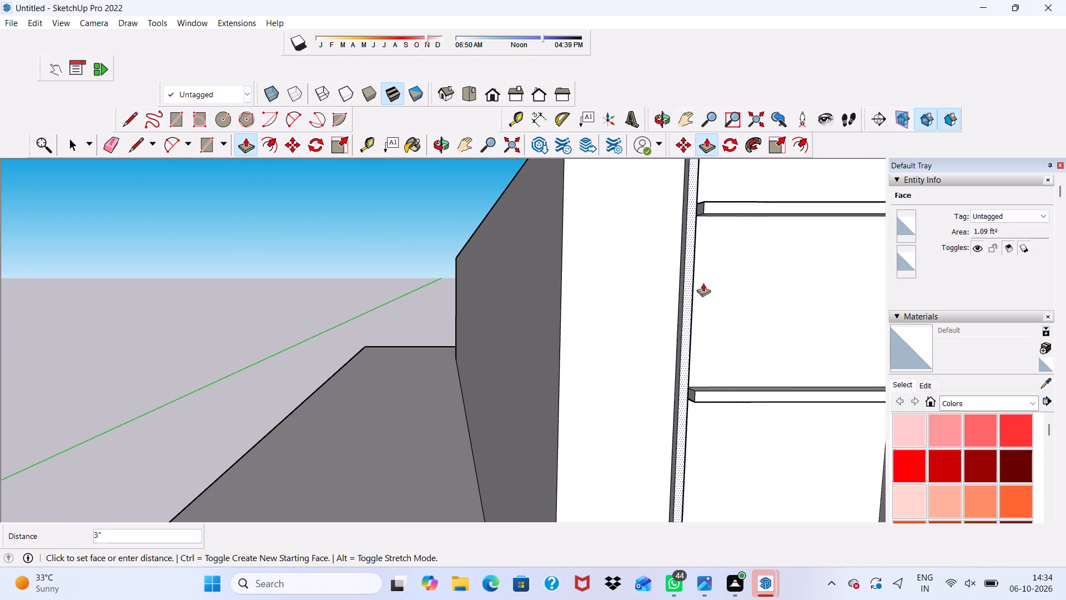
scroll(727, 221, "down", 4)
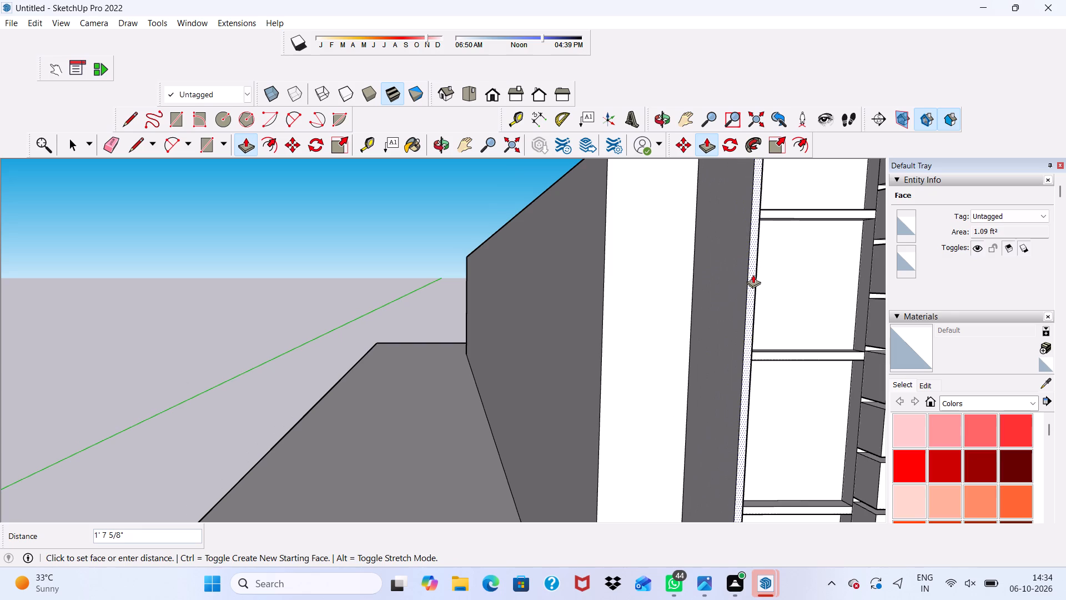
scroll(763, 349, "down", 3)
middle_click_drag(763, 349, 700, 402)
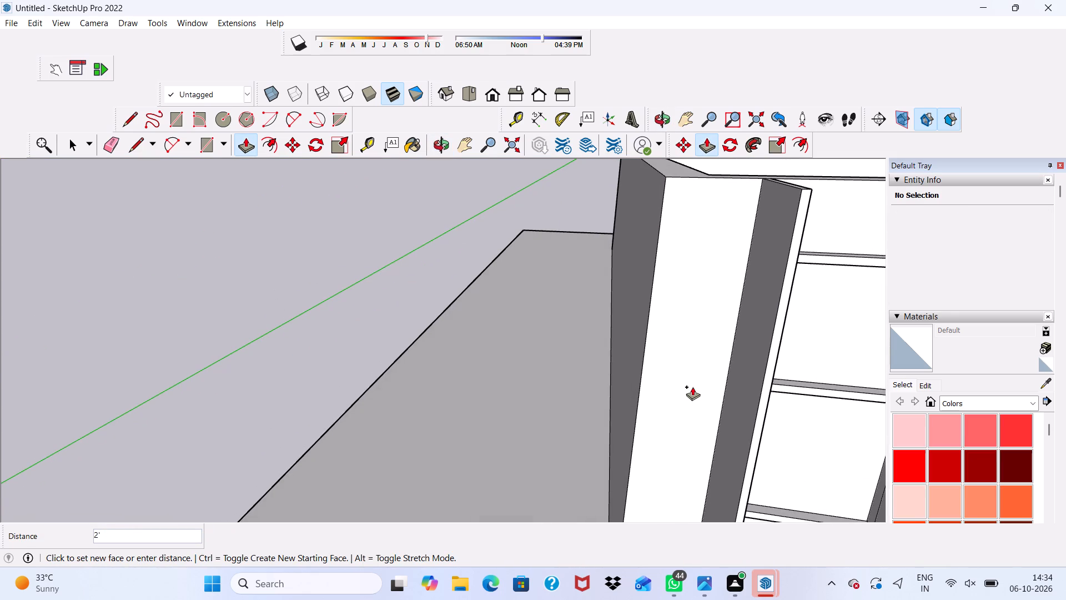
scroll(751, 398, "up", 2)
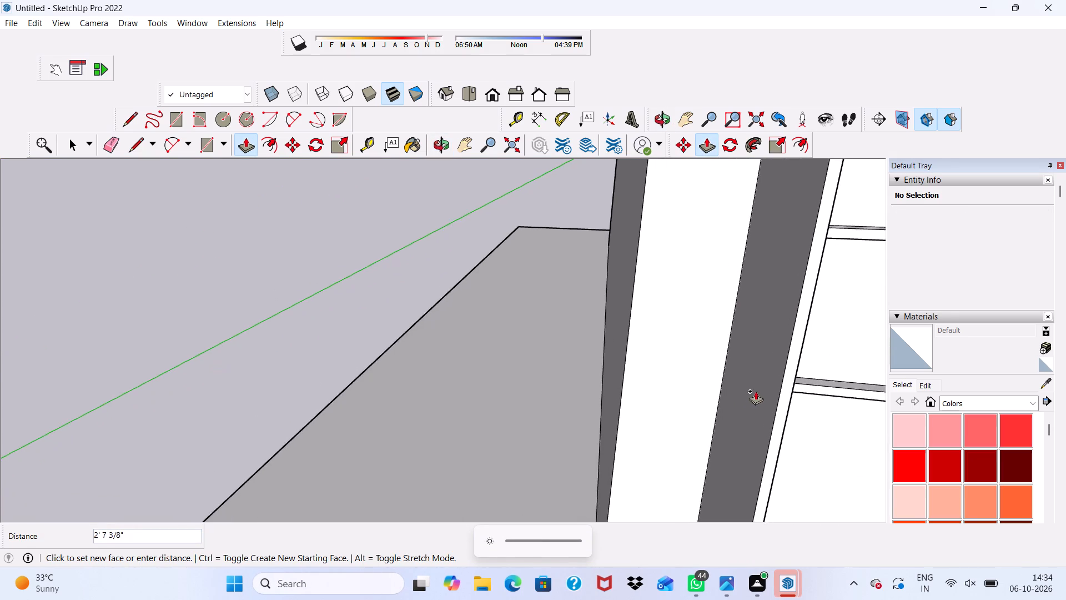
scroll(760, 382, "down", 4)
middle_click_drag(760, 382, 681, 381)
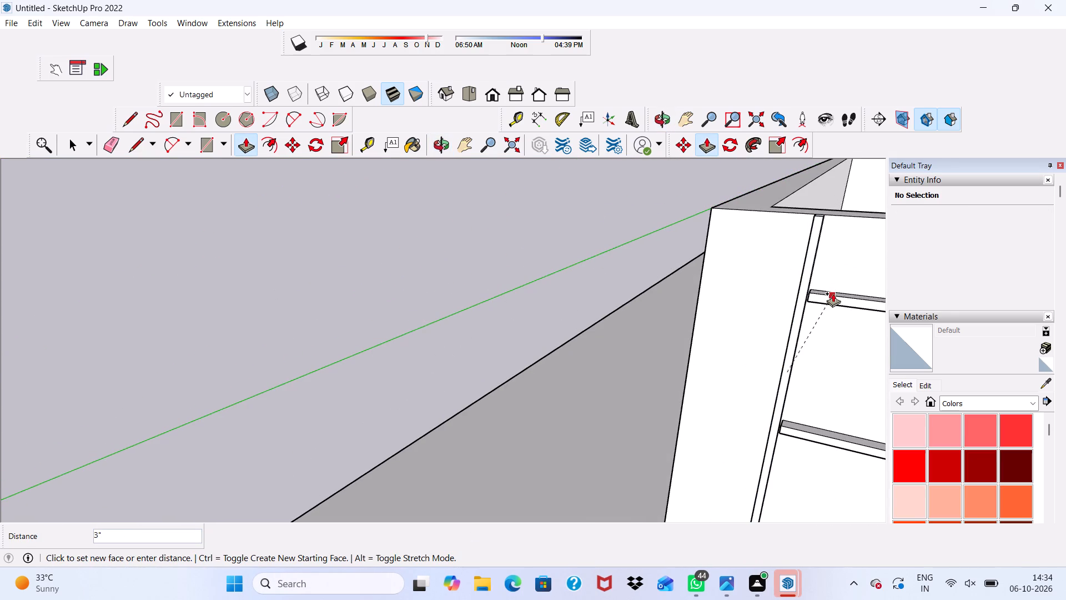
left_click(833, 293)
Push/Pull the matching vertical strip on the other side of the slatted panels out 3", flush with its horizontal battens.
scroll(801, 284, "down", 15)
middle_click_drag(713, 361, 783, 366)
scroll(805, 333, "up", 9)
scroll(816, 297, "down", 8)
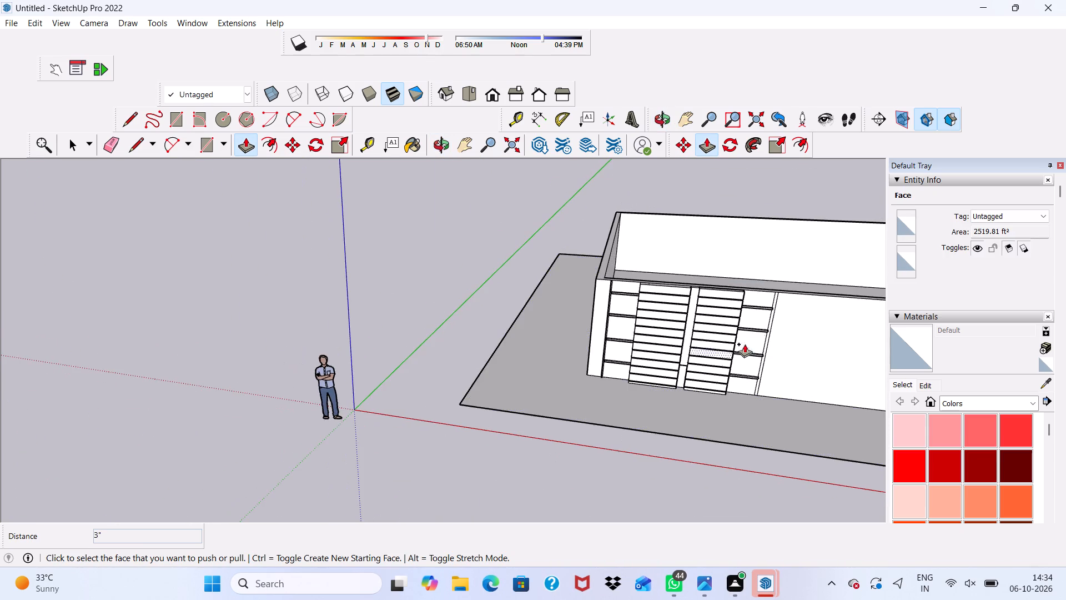
scroll(762, 319, "up", 14)
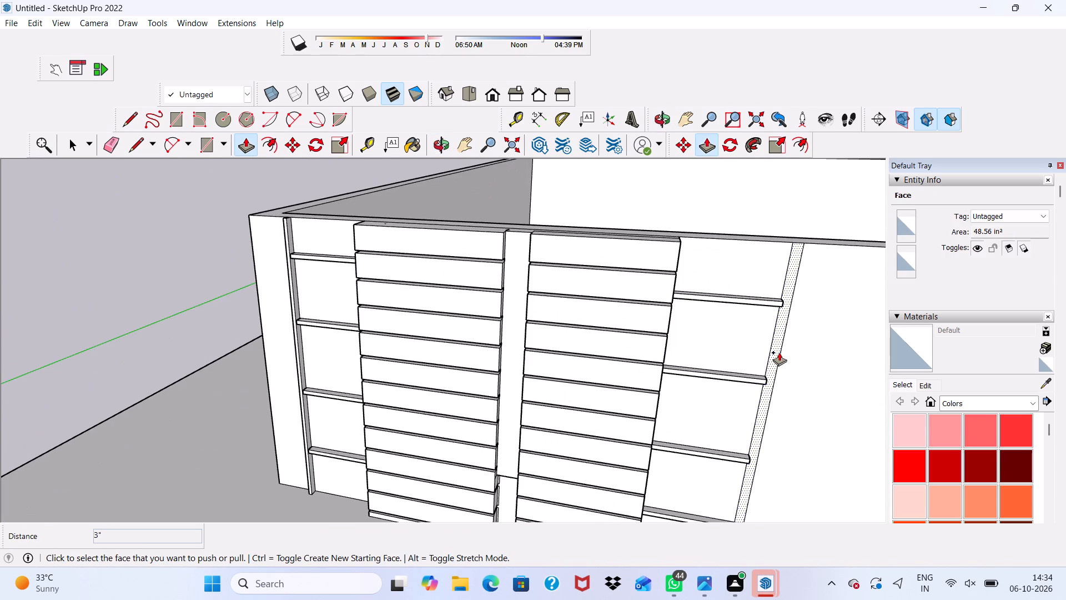
left_click(773, 356)
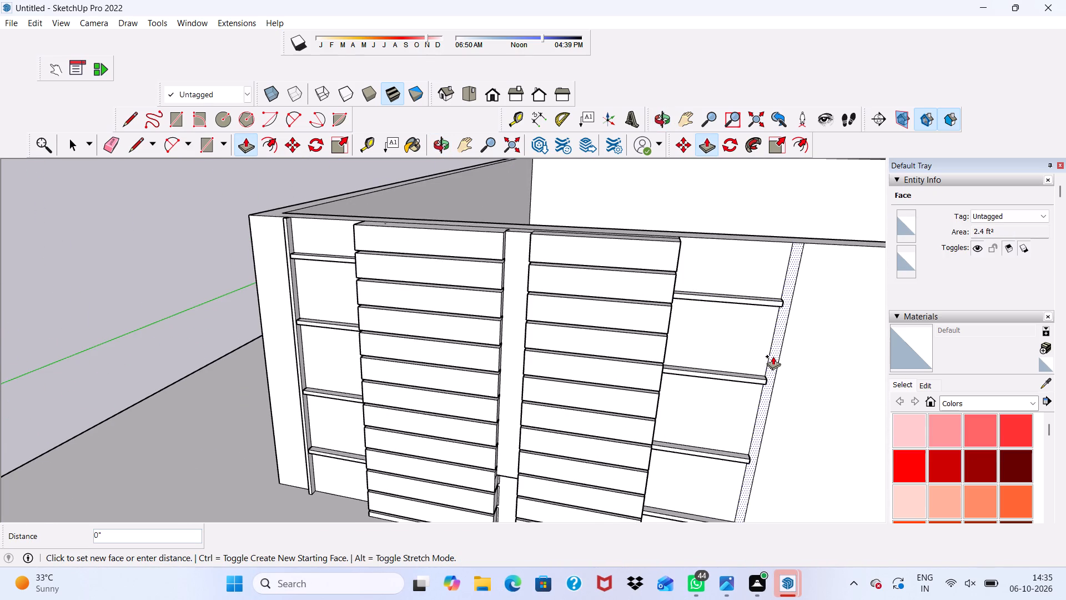
left_click(702, 377)
scroll(685, 368, "down", 5)
middle_click_drag(682, 394, 792, 355)
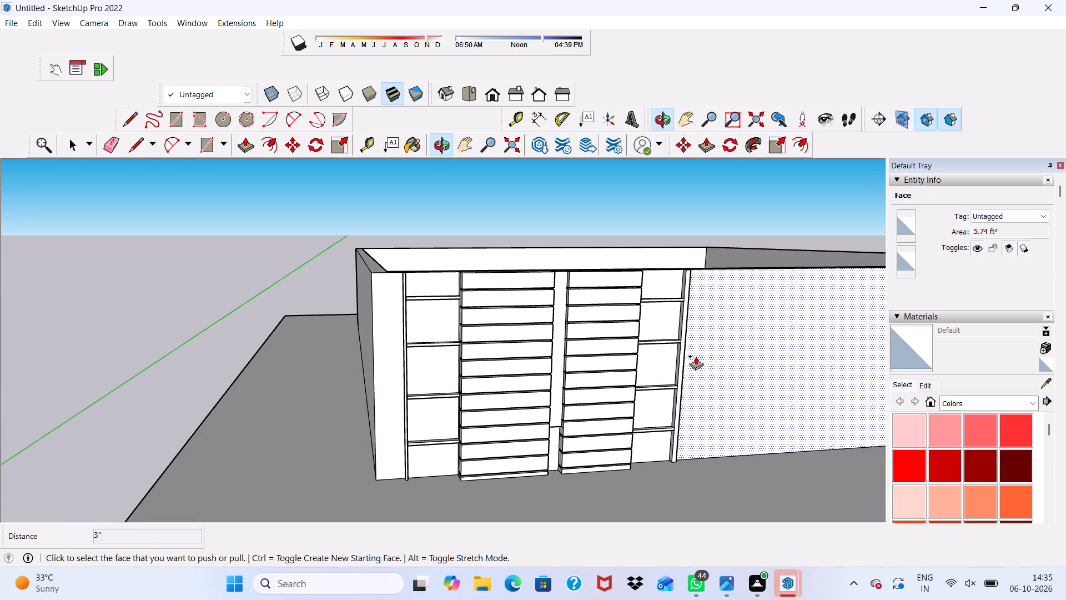
left_click(458, 358)
key("space")
left_click(237, 294)
Inspect the framed slatted facade section and the top of the surrounding walls from the front and from above.
scroll(246, 313, "down", 7)
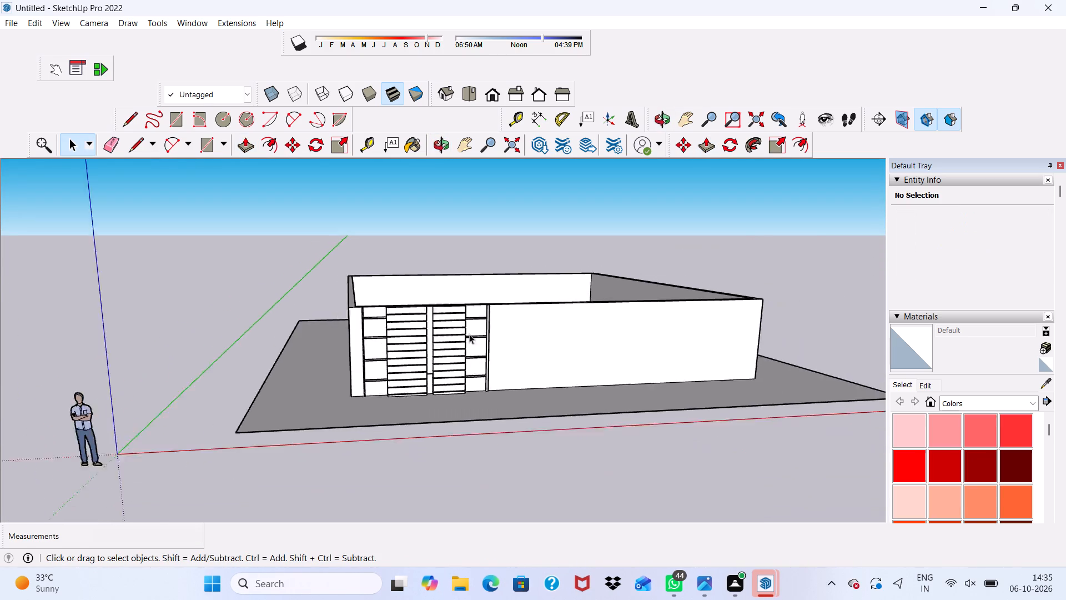
scroll(469, 334, "down", 2)
middle_click_drag(481, 411, 423, 364)
scroll(445, 356, "up", 12)
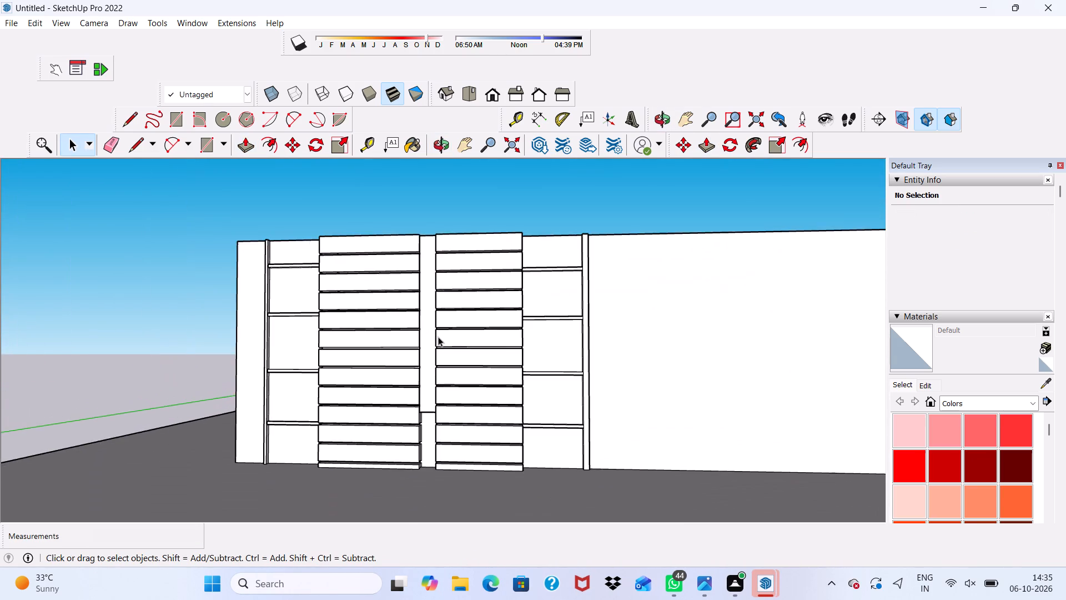
scroll(438, 337, "down", 11)
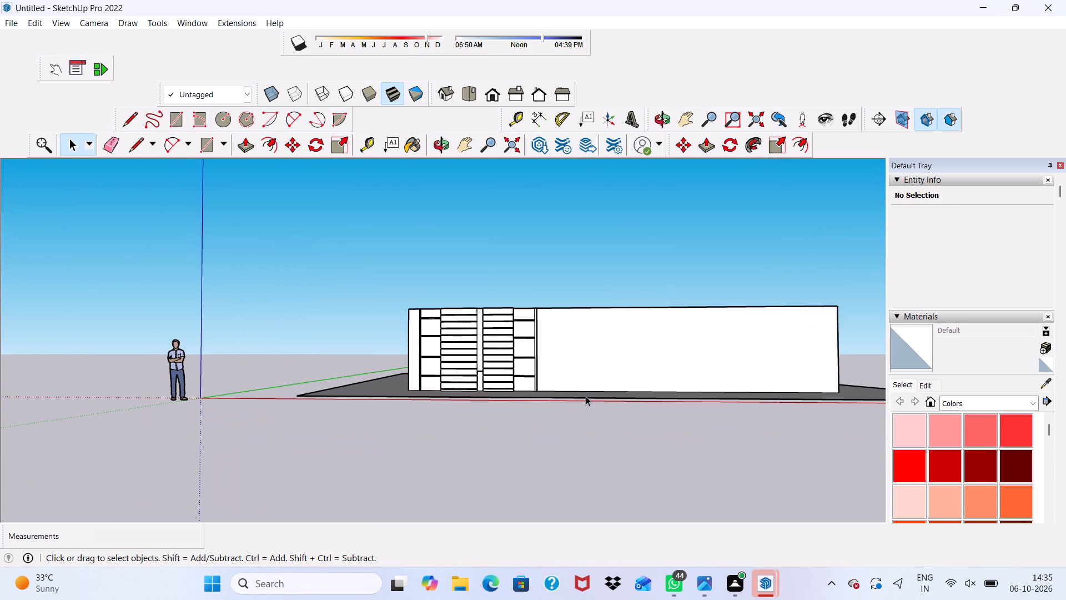
scroll(569, 391, "up", 2)
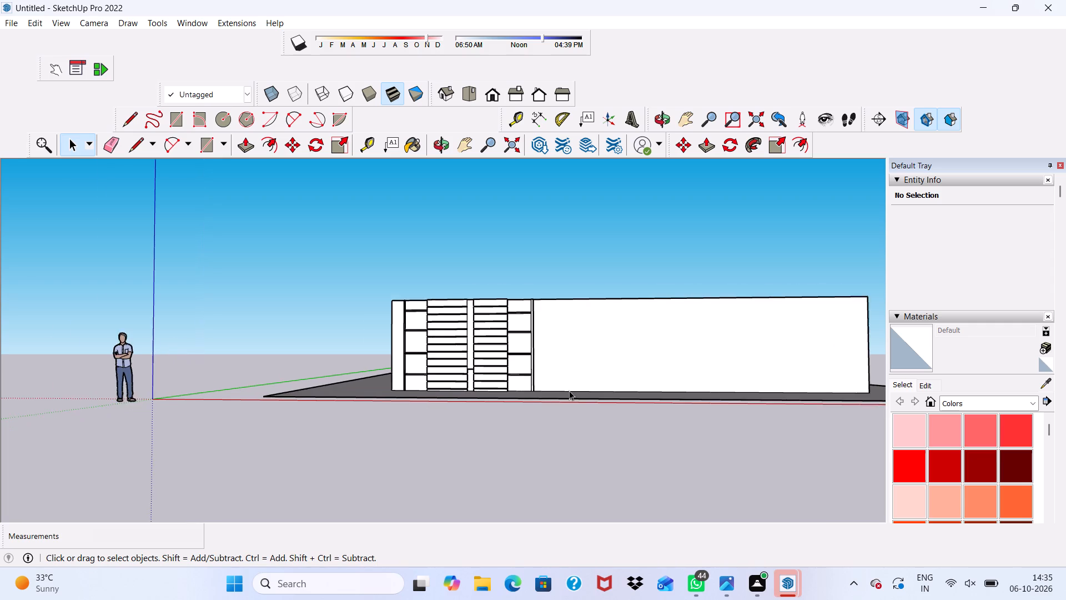
scroll(569, 391, "up", 3)
scroll(528, 372, "down", 3)
middle_click_drag(525, 373, 530, 447)
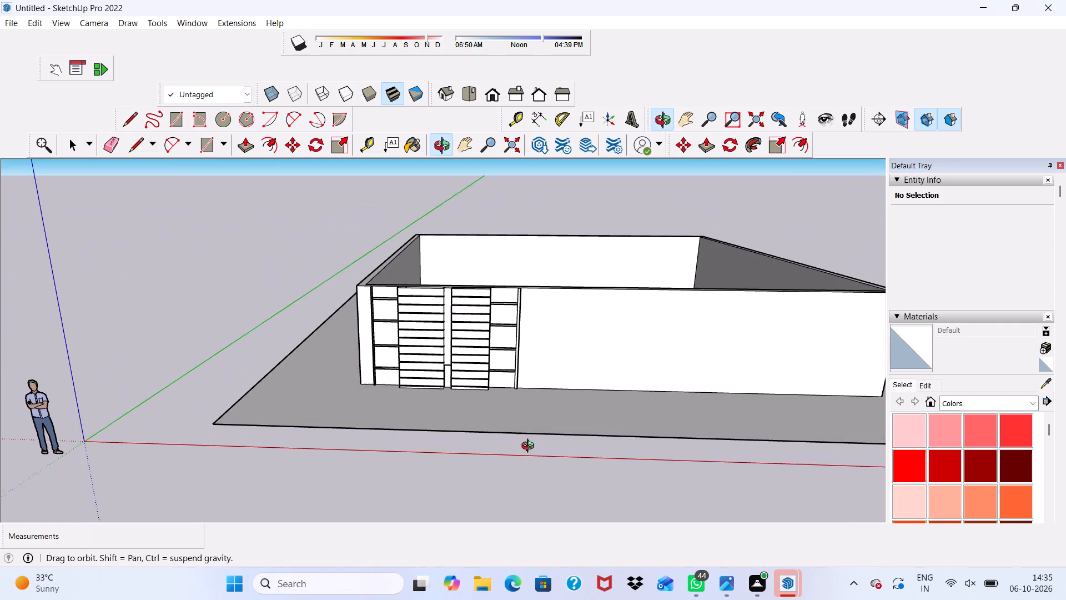
middle_click_drag(530, 447, 530, 448)
scroll(505, 376, "down", 9)
middle_click_drag(506, 388, 530, 335)
scroll(524, 388, "up", 2)
scroll(468, 268, "up", 5)
middle_click_drag(476, 303, 467, 386)
scroll(432, 396, "up", 7)
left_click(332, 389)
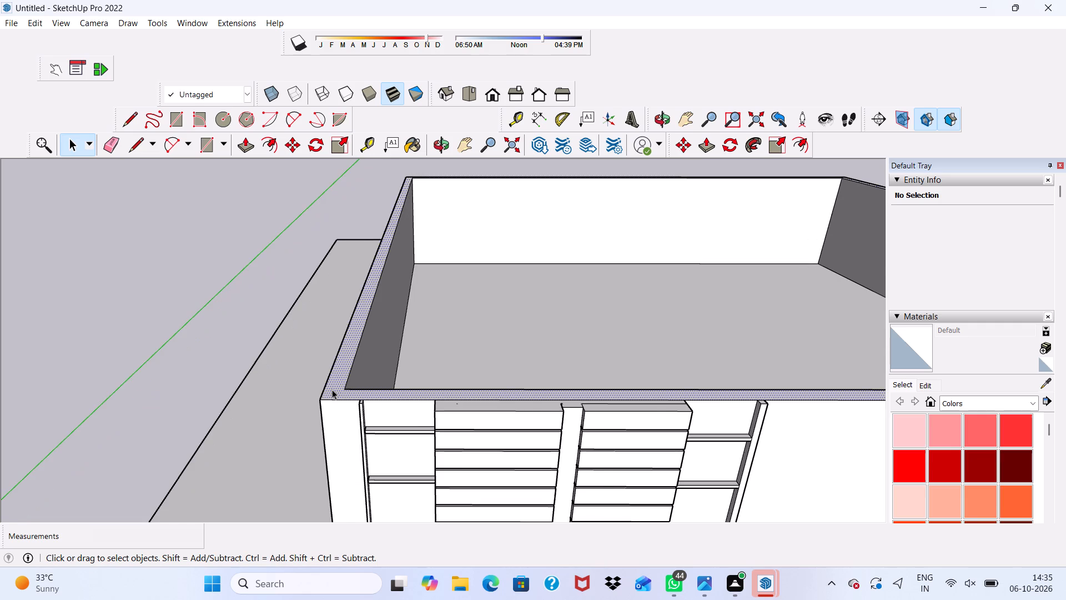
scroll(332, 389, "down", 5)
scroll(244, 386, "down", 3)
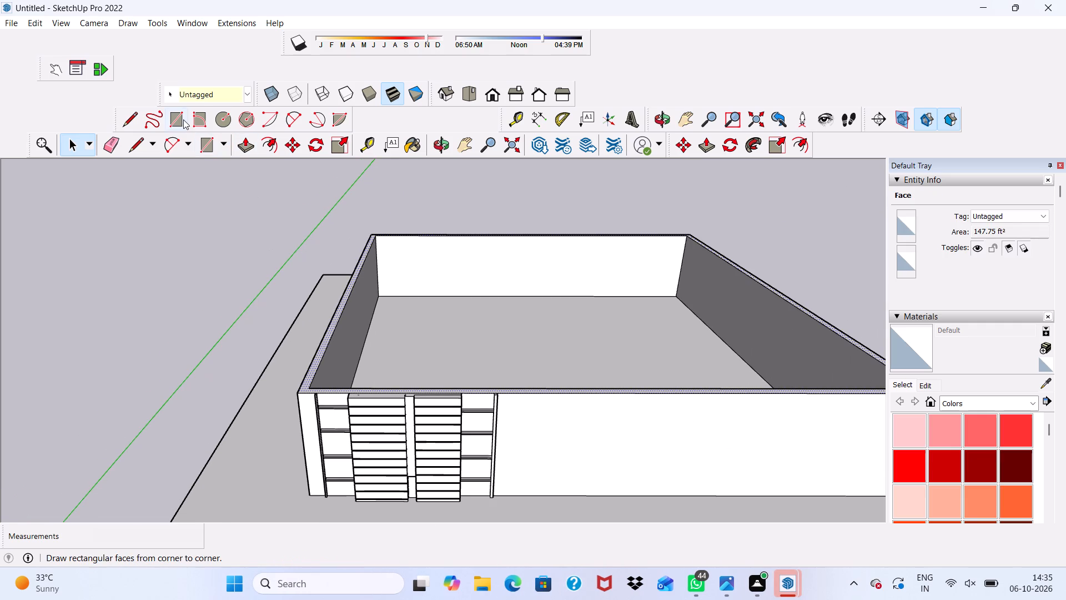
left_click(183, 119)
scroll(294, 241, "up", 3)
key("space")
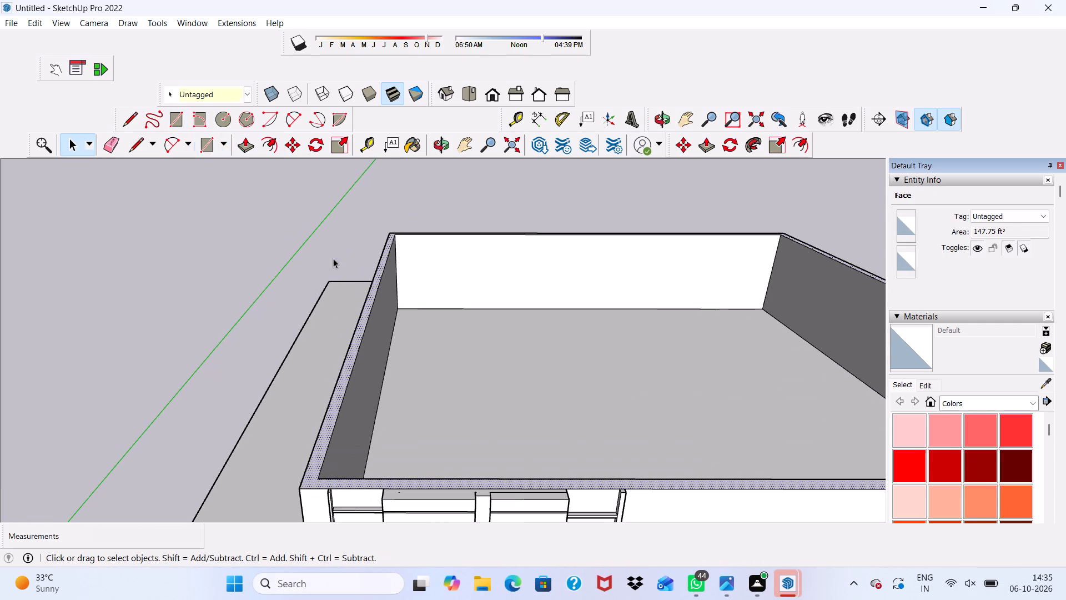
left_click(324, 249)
Draw a 50' by 50' rectangle over the walls' top, from the rear outer corner to the diagonally opposite front outer corner.
left_click(169, 122)
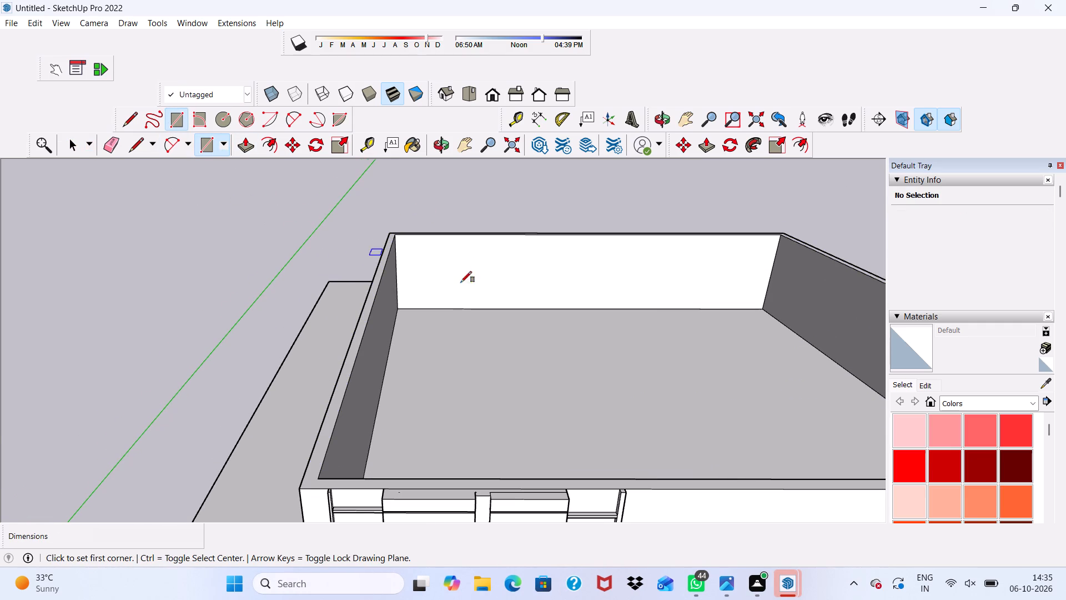
scroll(461, 282, "up", 8)
scroll(378, 187, "down", 2)
middle_click_drag(297, 224, 317, 316)
scroll(320, 306, "up", 1)
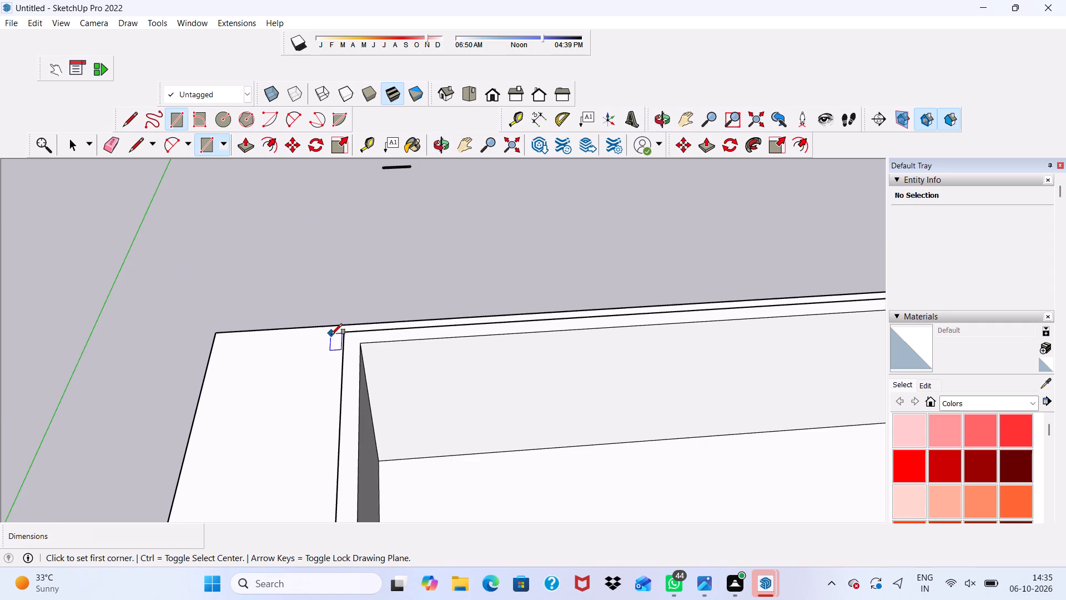
left_click(344, 333)
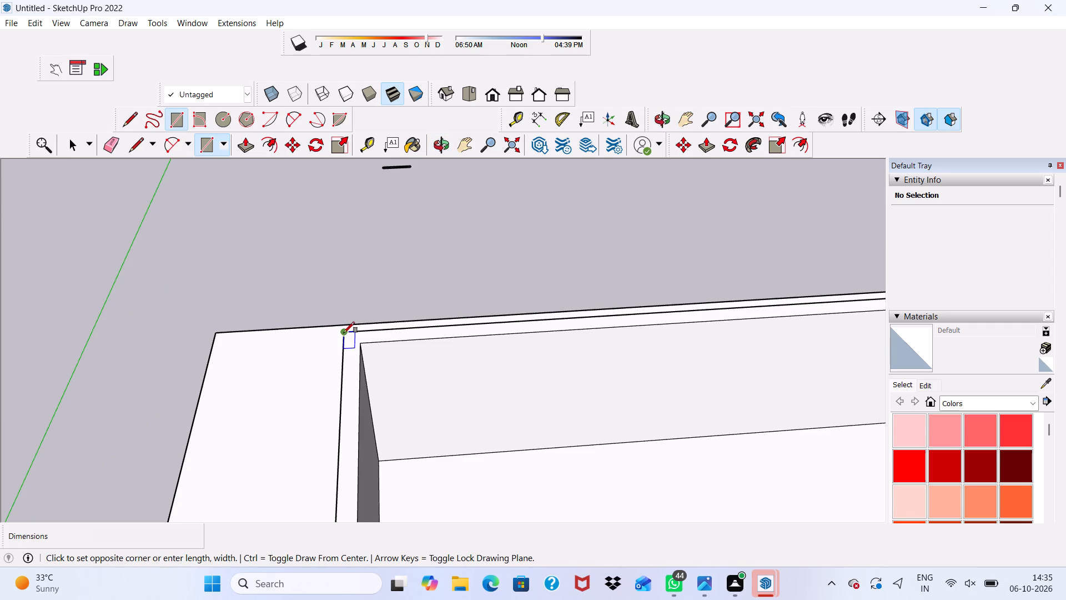
scroll(344, 333, "down", 20)
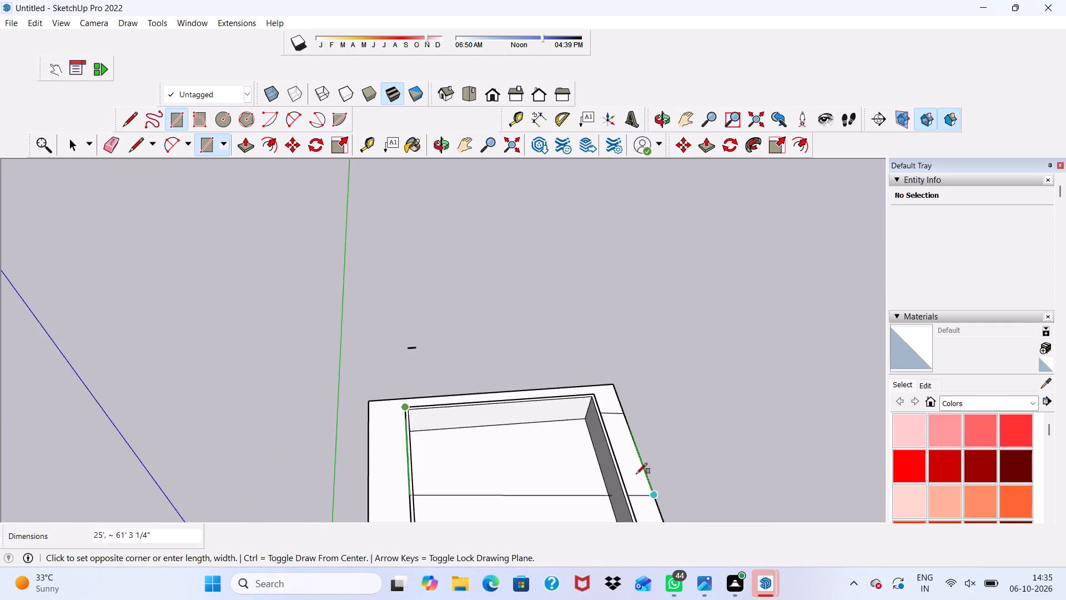
scroll(588, 454, "down", 3)
scroll(587, 455, "up", 1)
scroll(587, 456, "down", 8)
scroll(646, 441, "down", 3)
scroll(634, 508, "up", 9)
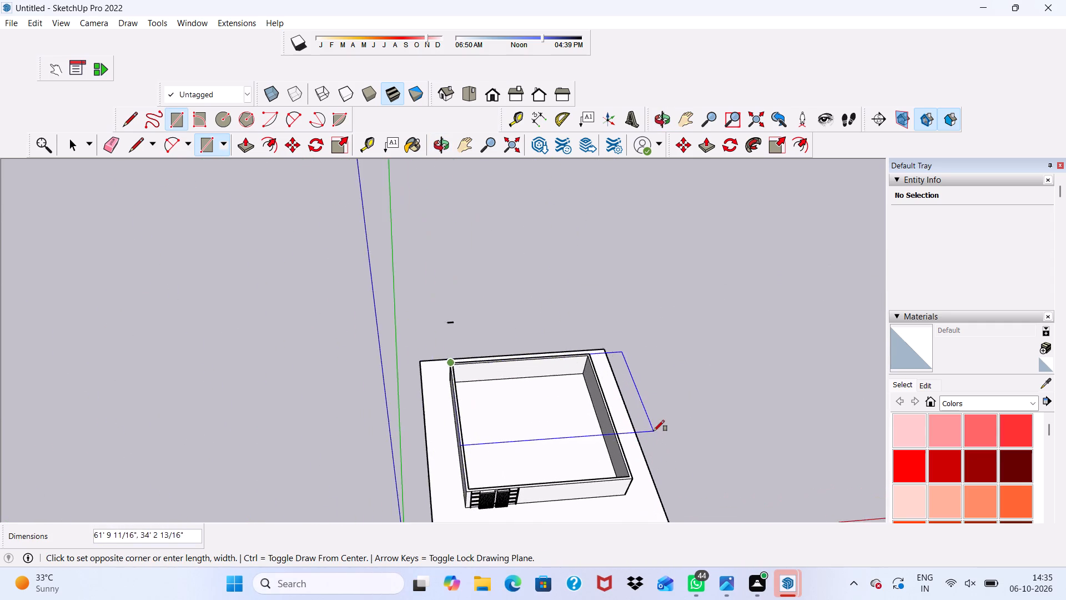
scroll(653, 431, "up", 4)
scroll(617, 488, "up", 8)
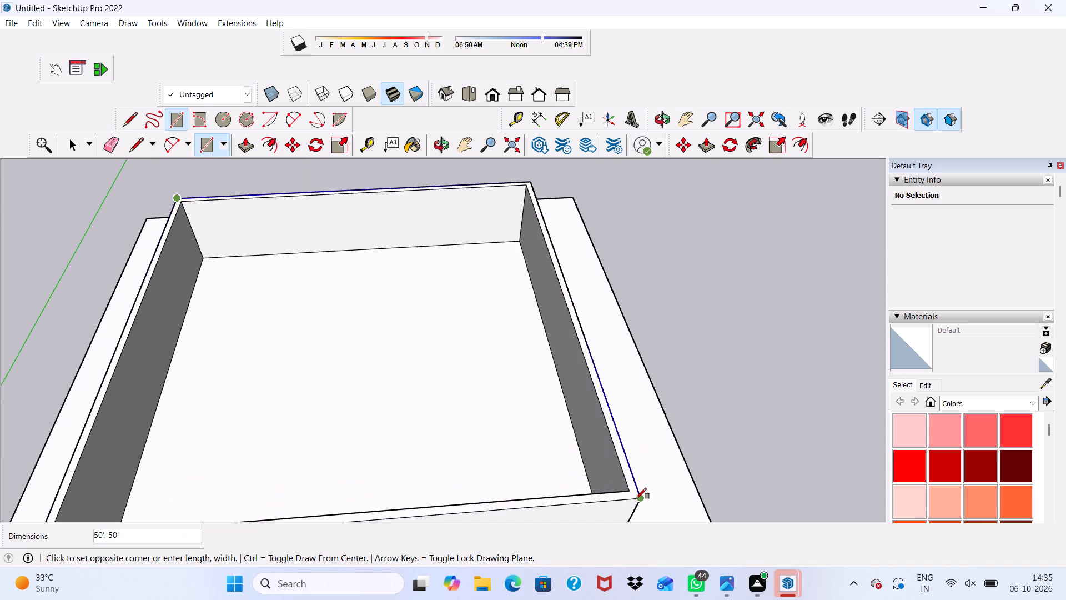
left_click(637, 496)
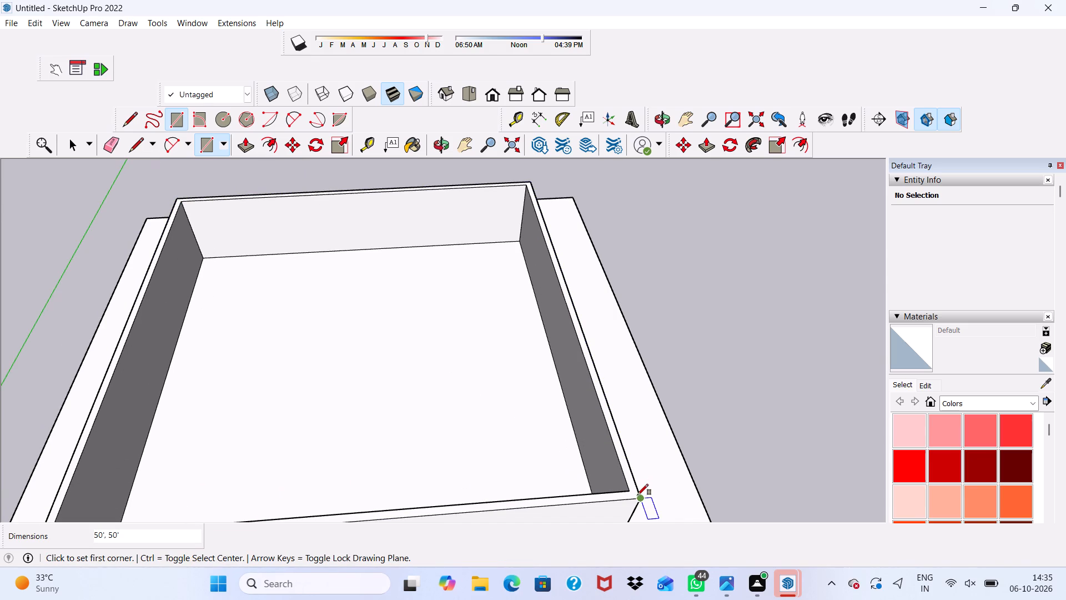
Draw a second rectangle, 50' by about 19' 8", over the walls' top from the same front outer corner to the rear edge.
left_click(635, 499)
left_click(394, 178)
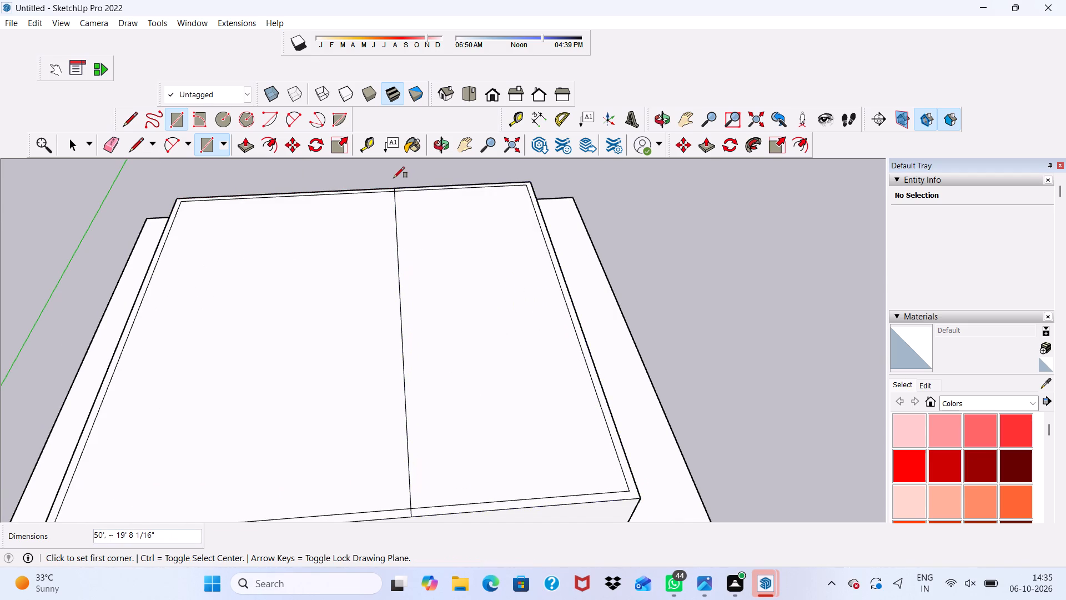
scroll(394, 178, "down", 2)
scroll(394, 178, "up", 1)
scroll(394, 178, "down", 5)
scroll(420, 257, "down", 1)
key("space")
Erase the line dividing the roof face, including its short leftover segment across the front wall's top.
scroll(420, 257, "up", 3)
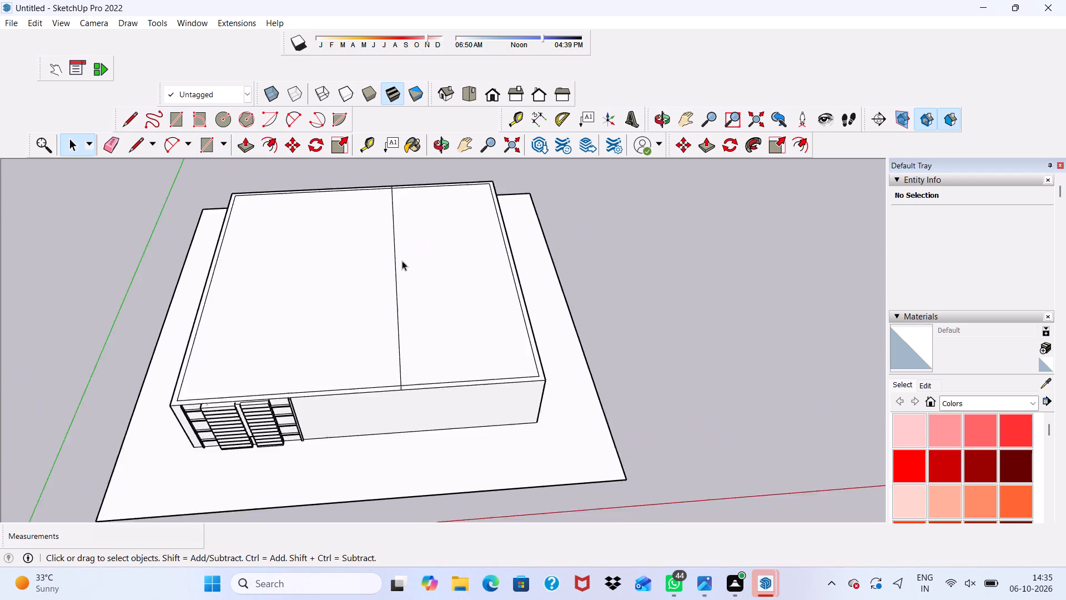
scroll(402, 261, "down", 1)
scroll(375, 293, "up", 8)
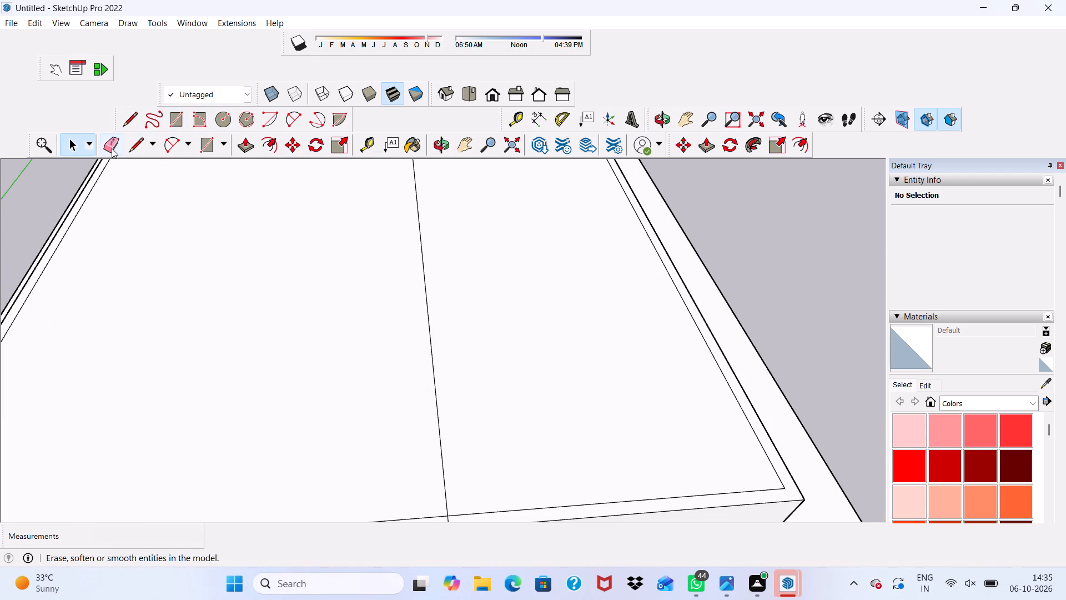
left_click(115, 144)
left_click_drag(417, 318, 430, 322)
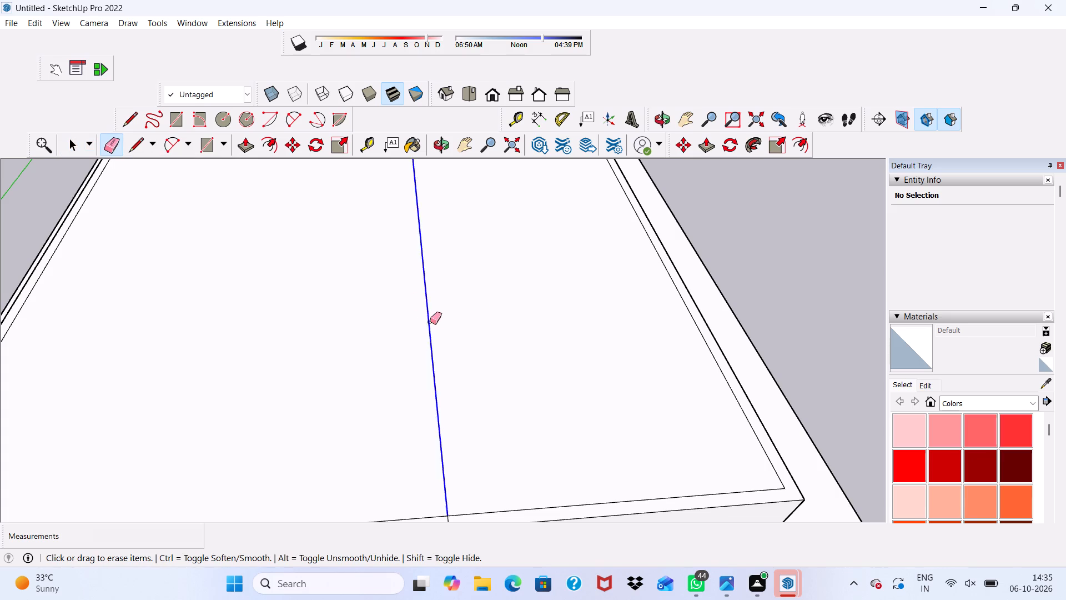
left_click_drag(430, 322, 437, 324)
scroll(433, 313, "down", 5)
scroll(433, 313, "up", 1)
scroll(496, 371, "down", 2)
scroll(452, 468, "up", 12)
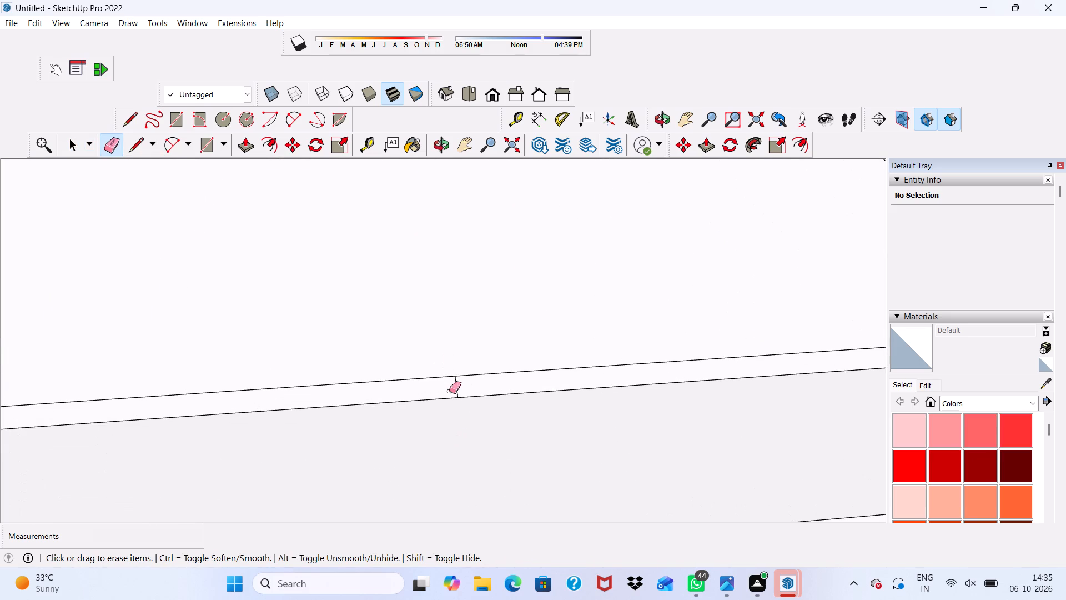
left_click(455, 383)
scroll(452, 383, "down", 16)
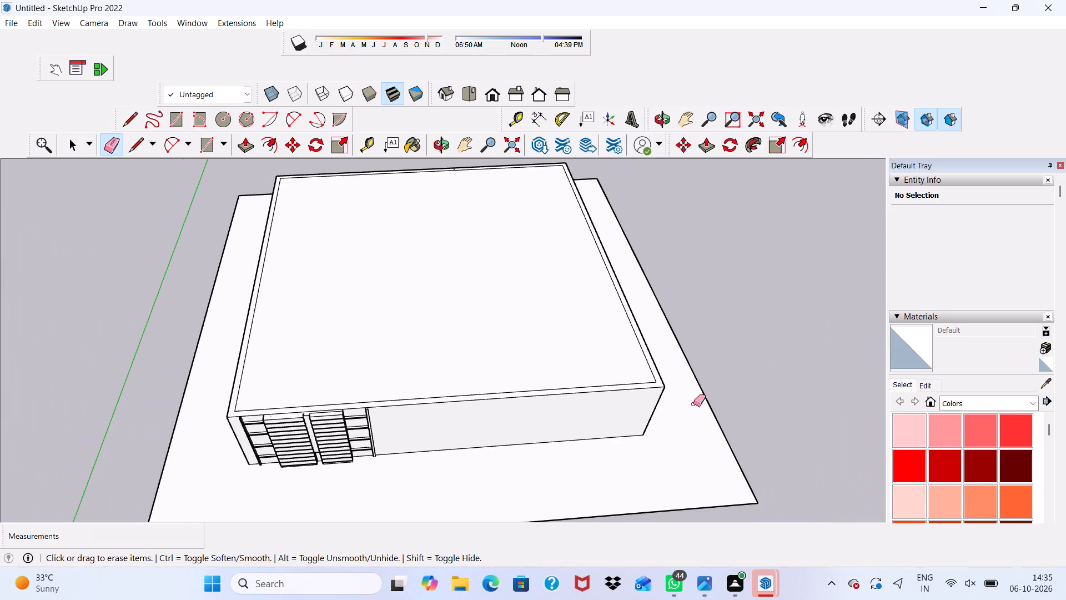
key("space")
Push/Pull the ring-shaped face along the walls' top upward by 10' to raise the second storey's walls.
scroll(361, 410, "up", 12)
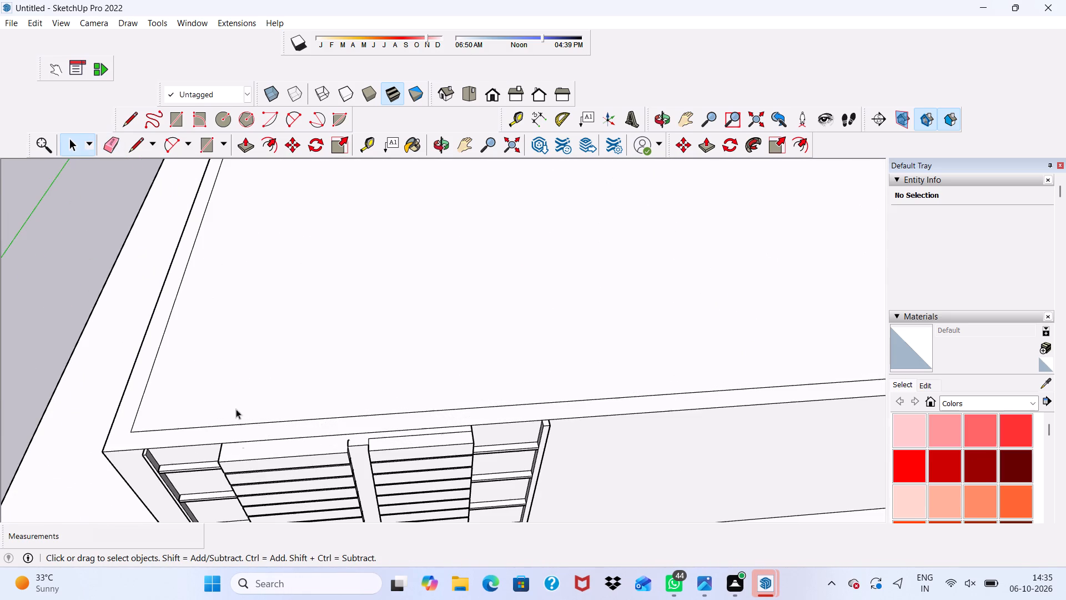
scroll(125, 435, "up", 4)
left_click(125, 435)
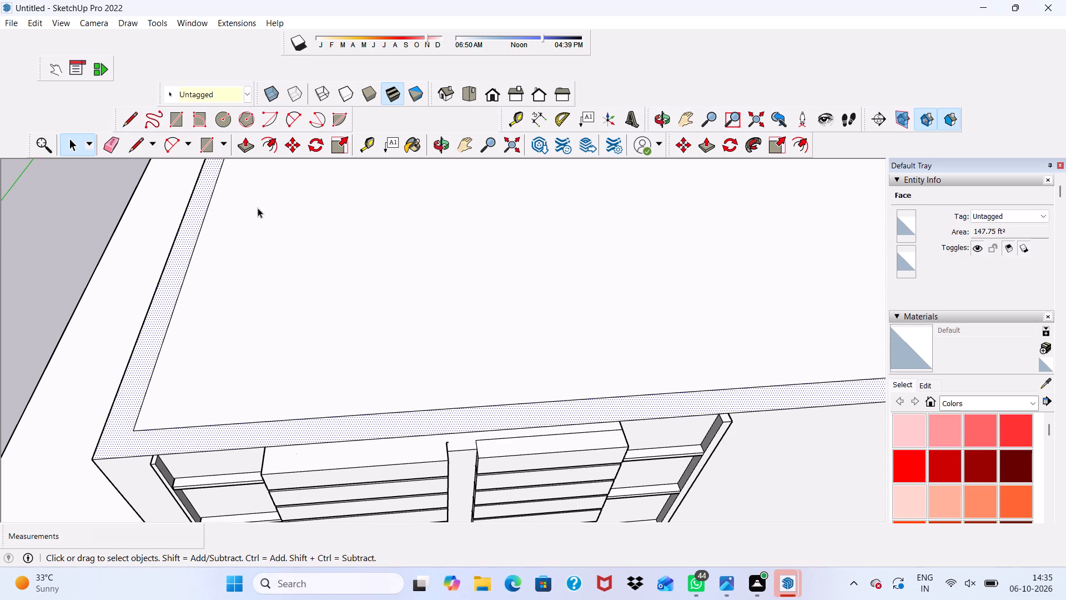
left_click(248, 147)
left_click(114, 437)
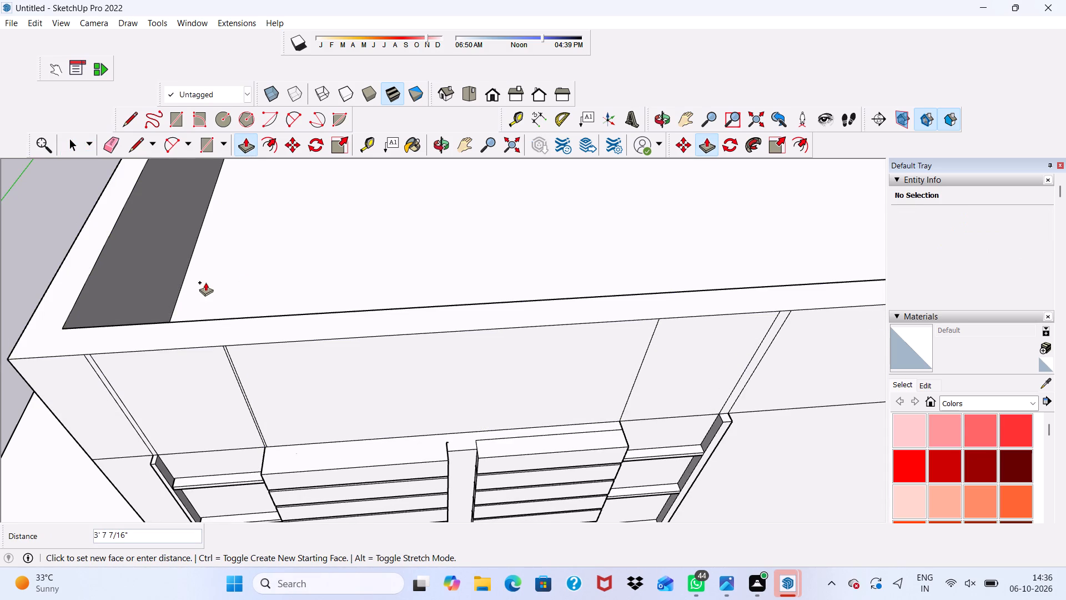
type("10'")
key("Return")
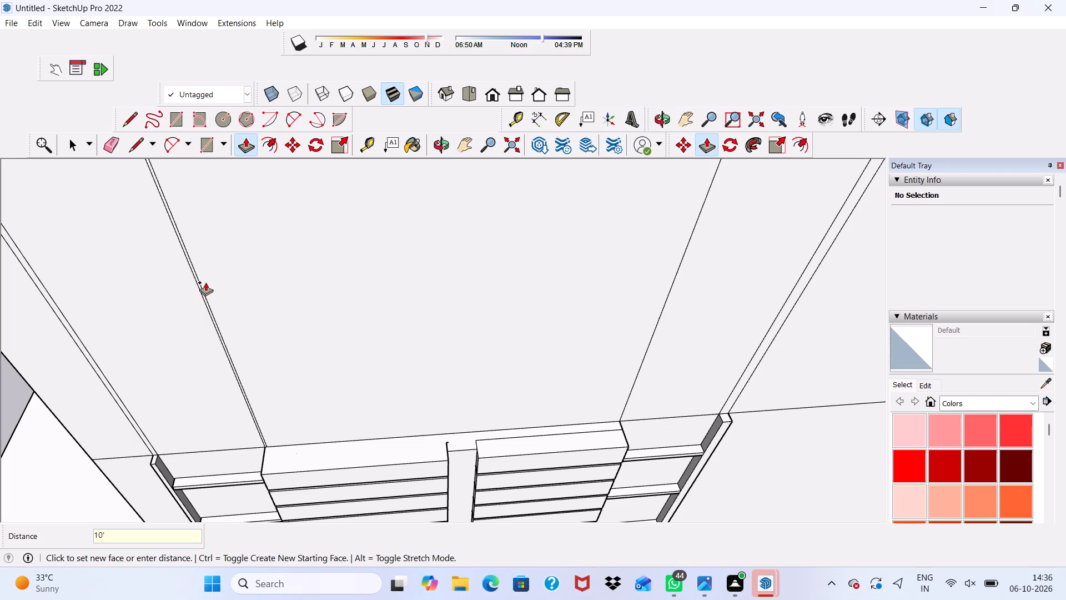
Erase the vertical lines on the second storey's front wall above the slatted facade section.
scroll(207, 394, "down", 3)
scroll(212, 408, "up", 1)
scroll(213, 408, "down", 3)
scroll(265, 349, "up", 1)
scroll(265, 349, "down", 7)
middle_click_drag(347, 344, 369, 252)
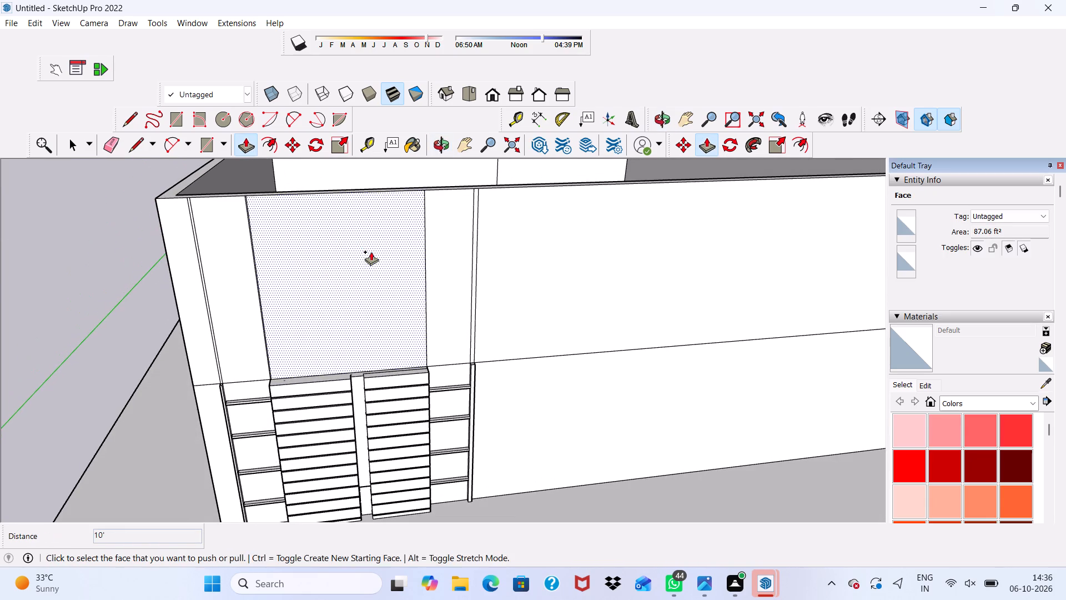
left_click(110, 143)
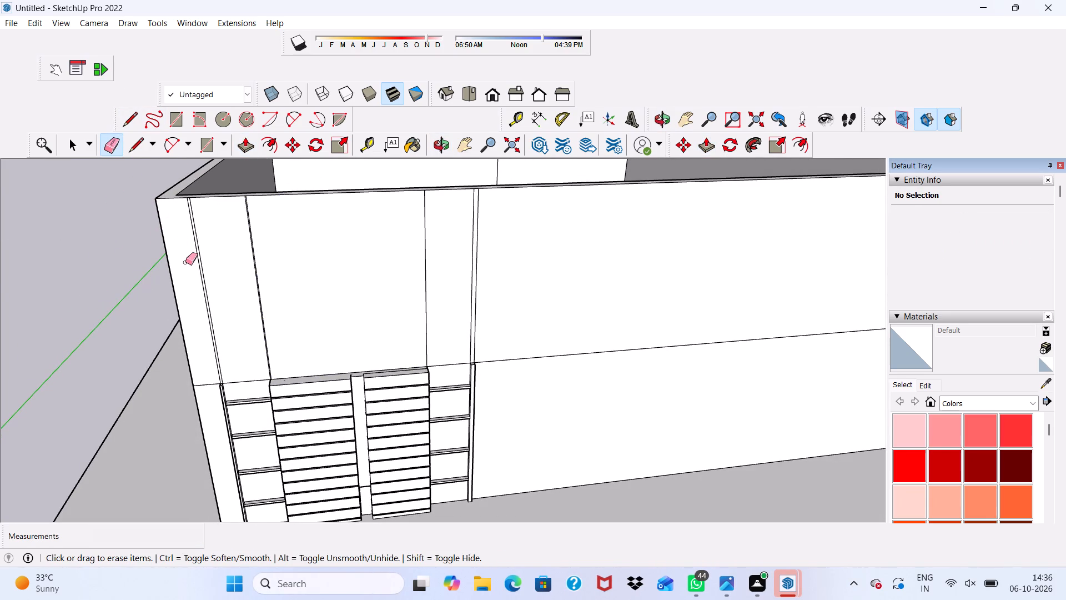
left_click_drag(188, 261, 495, 296)
Erase the vertical line on the rear wall's inner face and the short leftover segment across its top.
scroll(489, 295, "down", 8)
scroll(279, 281, "up", 1)
scroll(278, 283, "down", 2)
middle_click_drag(461, 312, 428, 541)
scroll(405, 299, "down", 2)
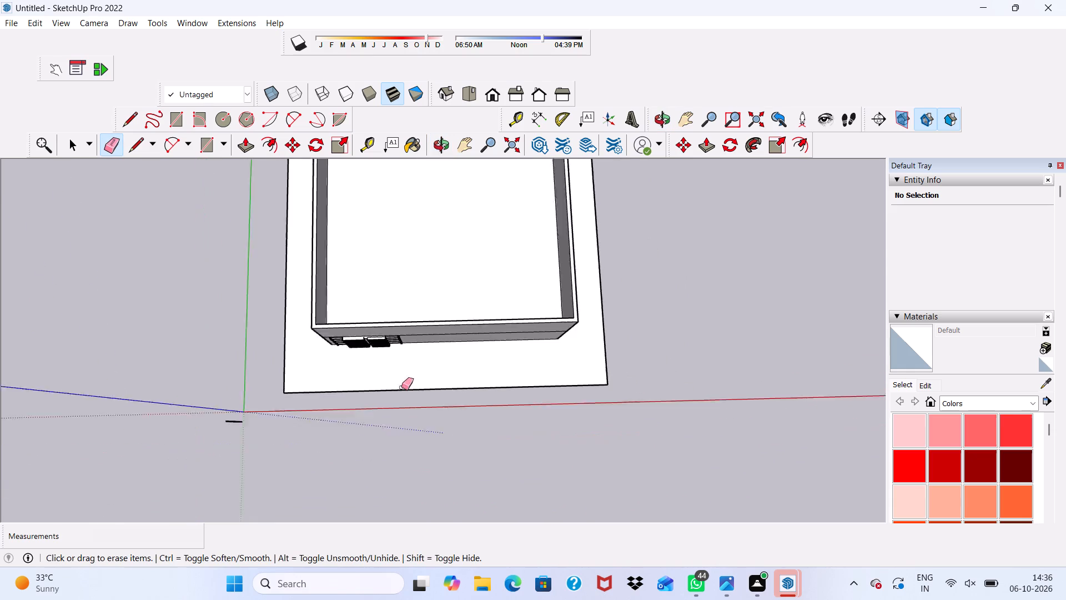
scroll(401, 387, "down", 9)
scroll(448, 252, "up", 7)
scroll(444, 248, "down", 1)
scroll(444, 248, "up", 7)
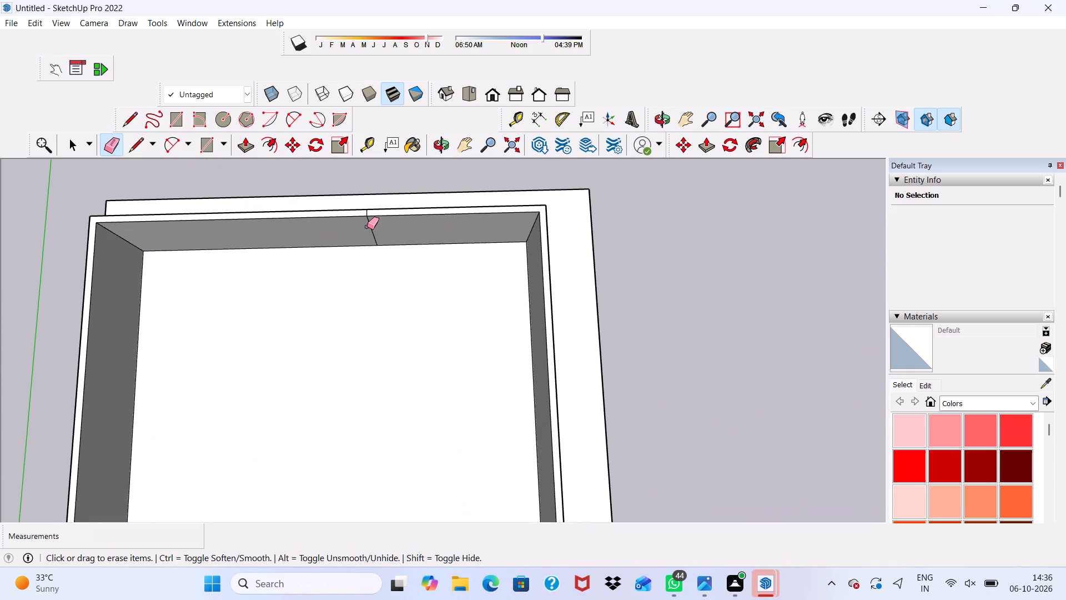
left_click_drag(366, 232, 393, 228)
scroll(290, 205, "up", 9)
left_click_drag(515, 203, 515, 203)
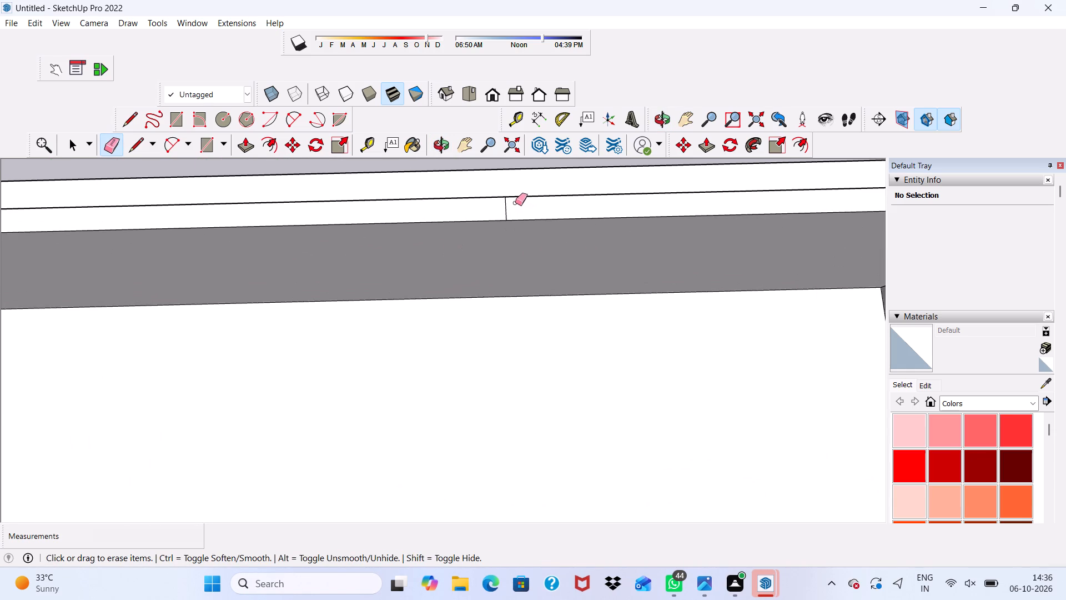
left_click_drag(515, 203, 485, 206)
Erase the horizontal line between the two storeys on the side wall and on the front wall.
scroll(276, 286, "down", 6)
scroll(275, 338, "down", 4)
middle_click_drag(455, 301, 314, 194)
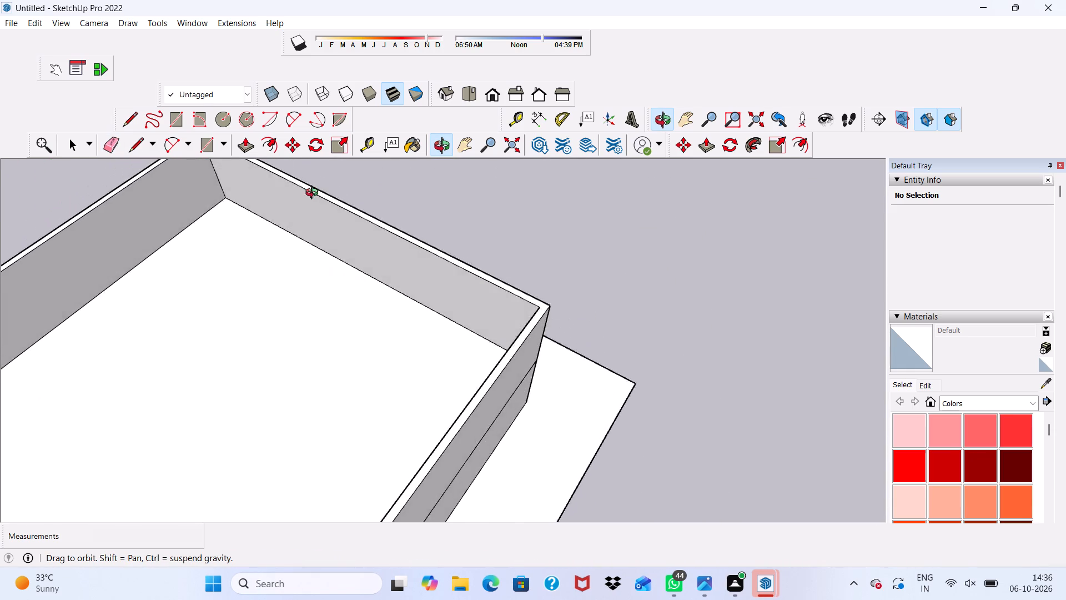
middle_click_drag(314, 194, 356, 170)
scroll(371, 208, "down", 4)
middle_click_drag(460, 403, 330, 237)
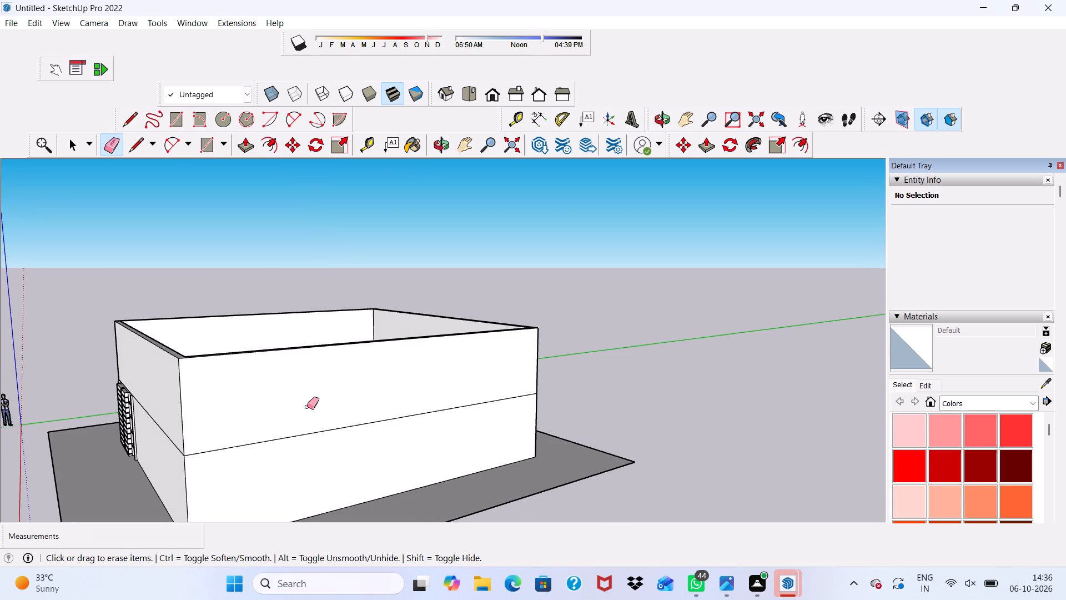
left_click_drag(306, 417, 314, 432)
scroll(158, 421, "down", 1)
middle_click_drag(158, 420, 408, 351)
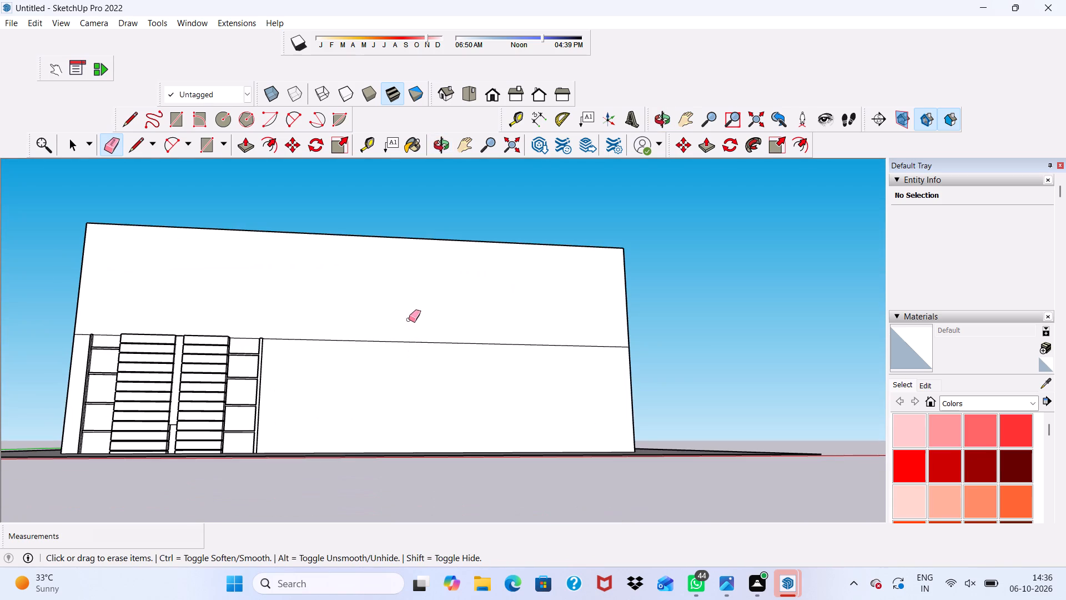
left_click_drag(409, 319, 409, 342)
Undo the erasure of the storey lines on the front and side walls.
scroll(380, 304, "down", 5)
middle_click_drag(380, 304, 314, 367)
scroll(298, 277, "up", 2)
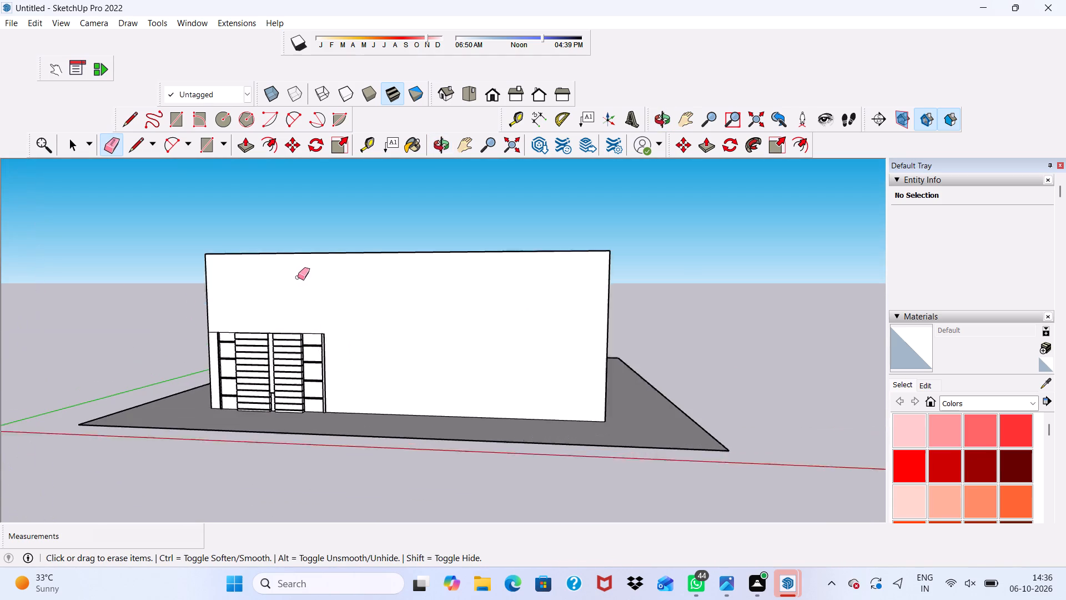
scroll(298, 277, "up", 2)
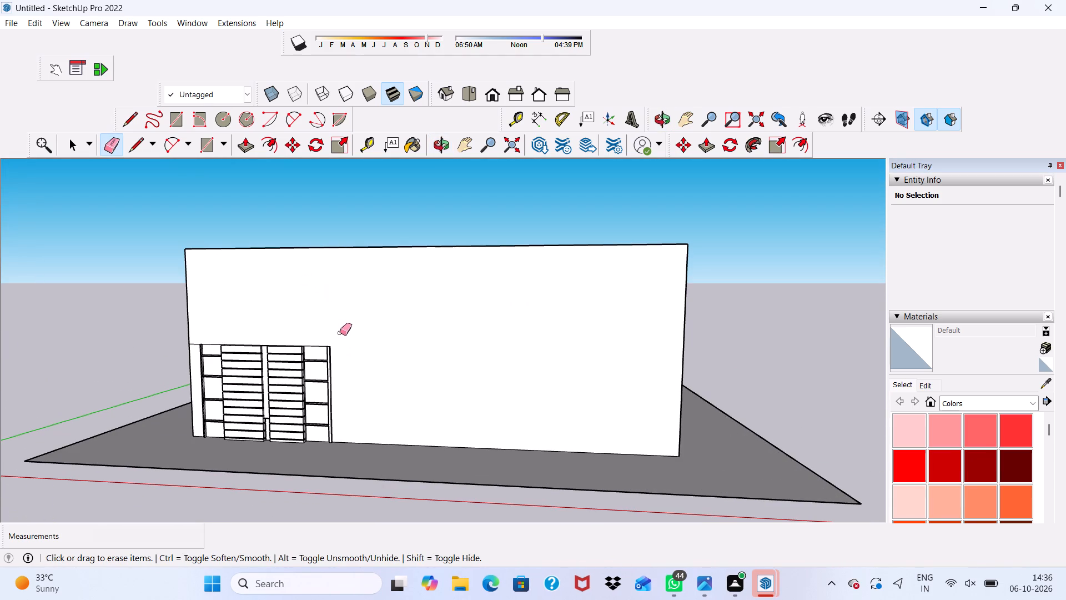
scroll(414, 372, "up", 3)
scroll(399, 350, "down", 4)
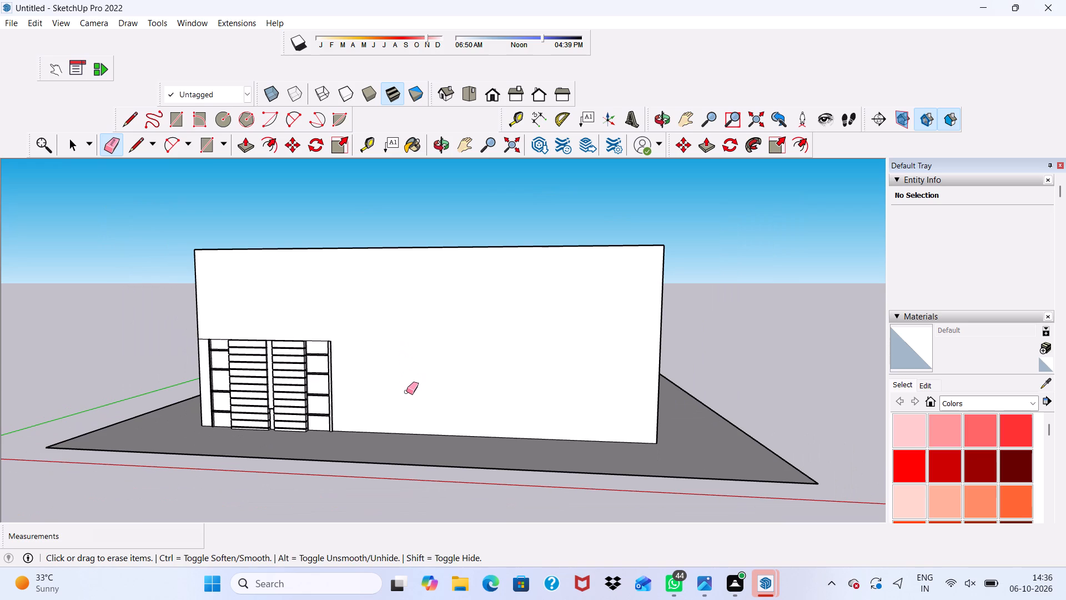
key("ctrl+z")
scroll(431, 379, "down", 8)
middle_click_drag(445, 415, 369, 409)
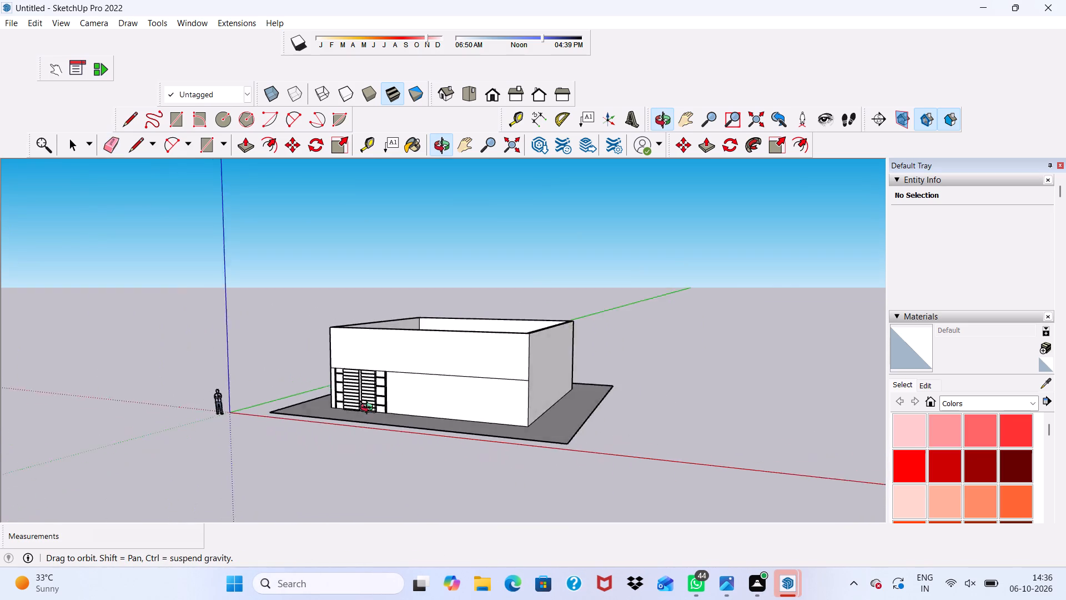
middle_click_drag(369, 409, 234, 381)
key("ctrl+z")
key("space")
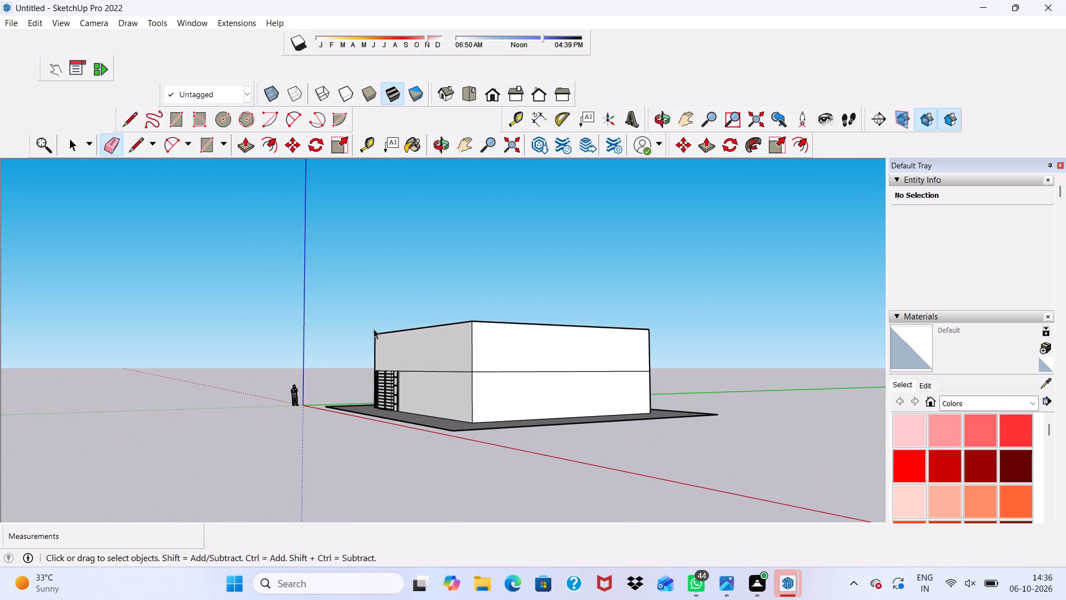
Draw a 50' by 50' rectangle over the second storey's walls, from a rear outer corner to the diagonally opposite front outer corner.
scroll(374, 329, "down", 4)
middle_click_drag(381, 356, 791, 441)
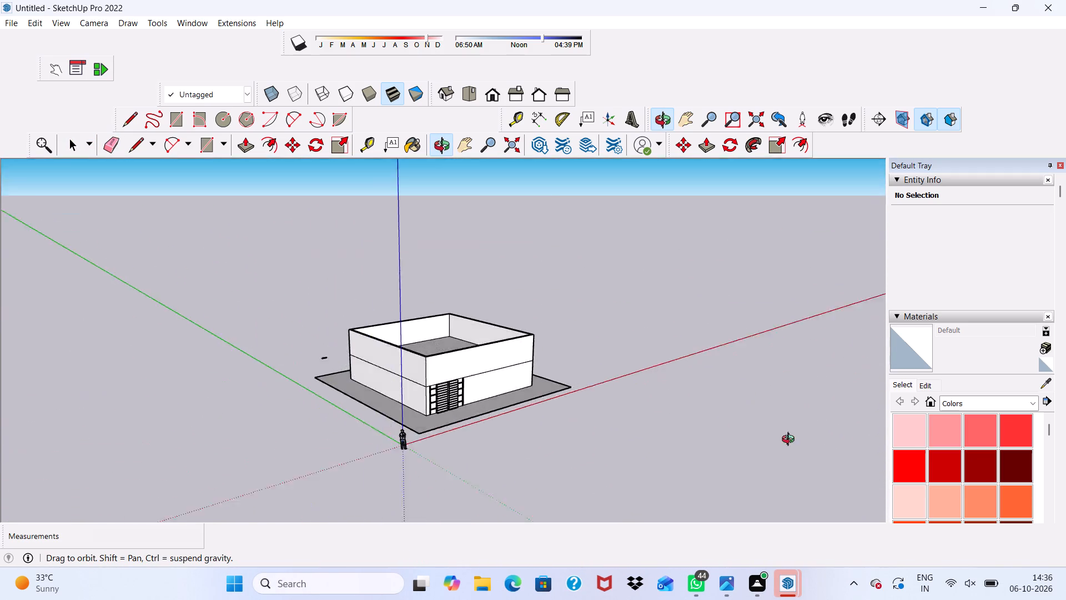
middle_click_drag(791, 441, 506, 419)
scroll(491, 388, "up", 3)
key("space")
scroll(490, 314, "down", 3)
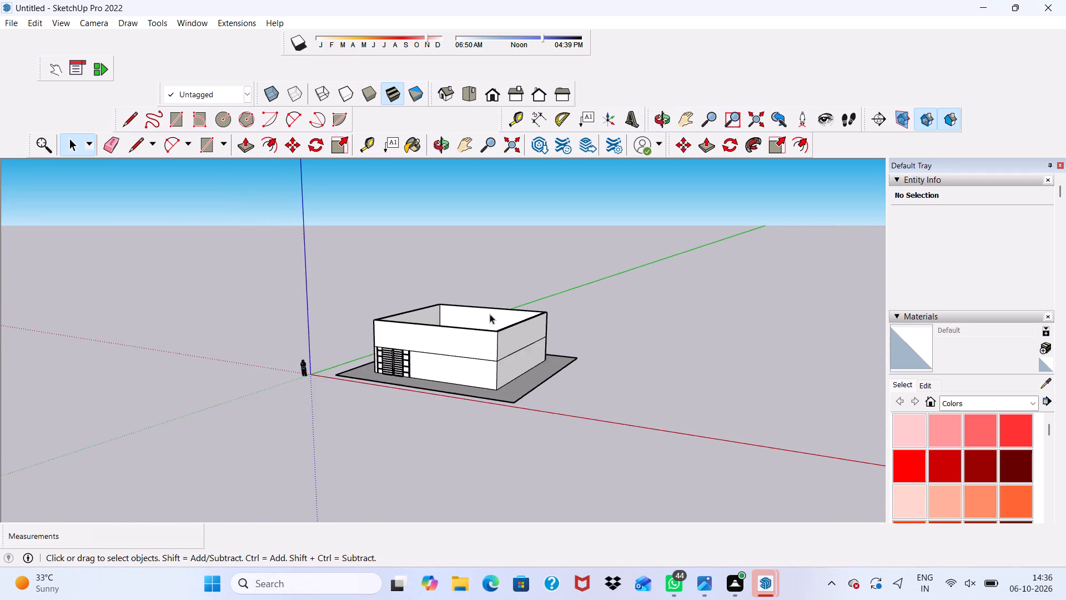
middle_click_drag(490, 314, 497, 448)
scroll(383, 238, "up", 4)
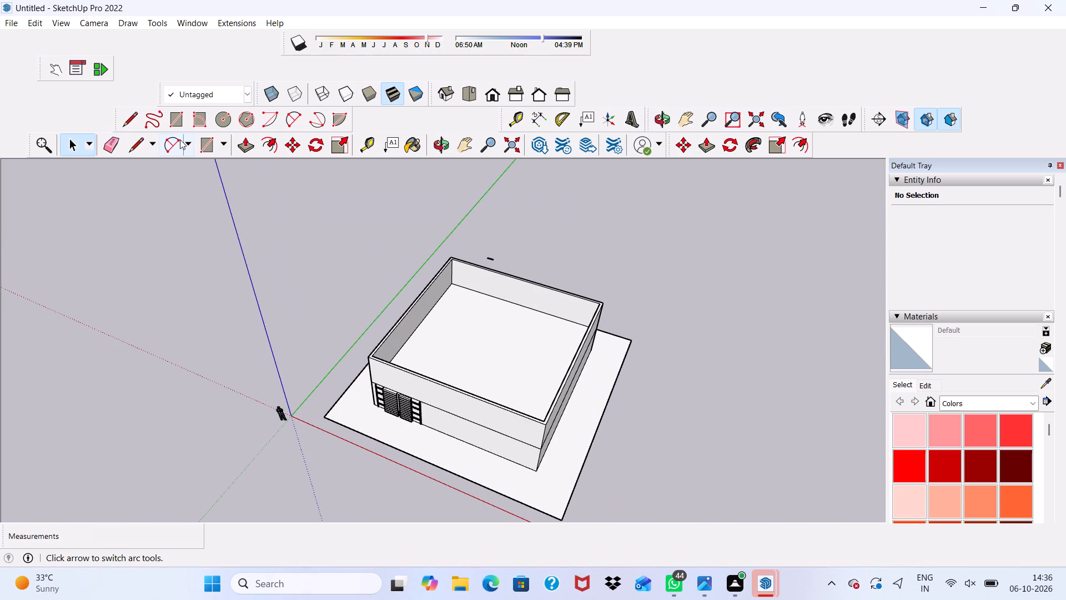
left_click(178, 121)
scroll(479, 281, "up", 12)
scroll(436, 242, "up", 1)
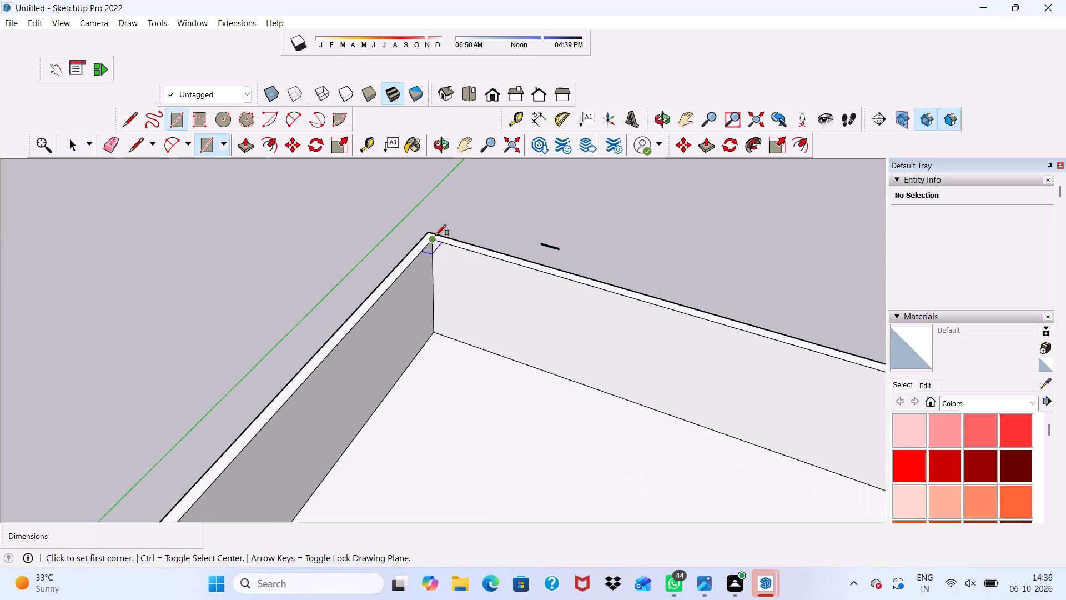
scroll(435, 236, "up", 2)
left_click(430, 231)
scroll(430, 234, "down", 9)
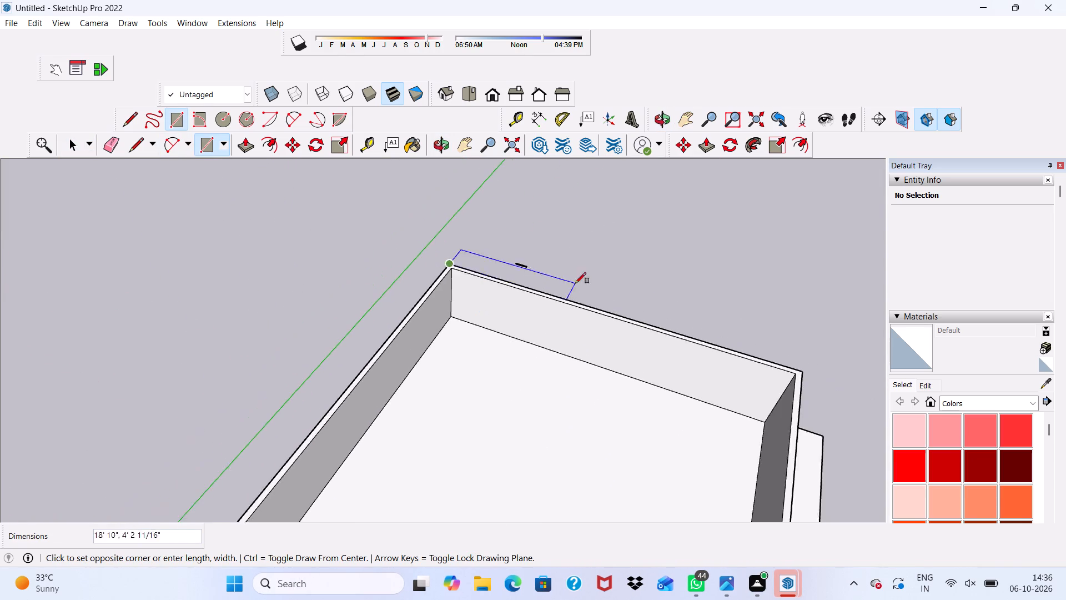
scroll(575, 283, "down", 11)
scroll(708, 527, "up", 1)
scroll(672, 482, "up", 1)
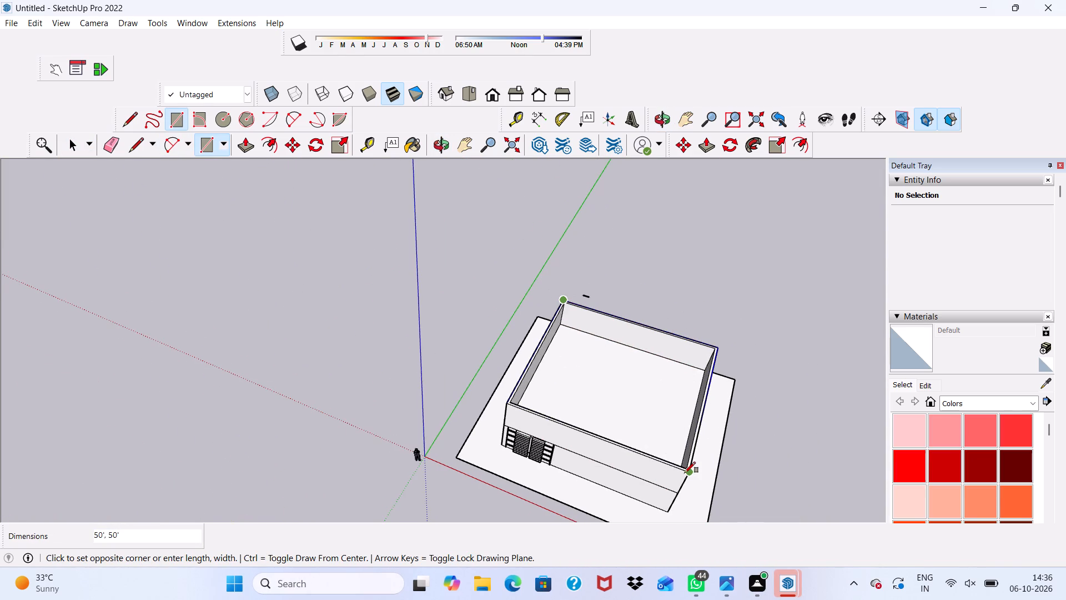
left_click(692, 471)
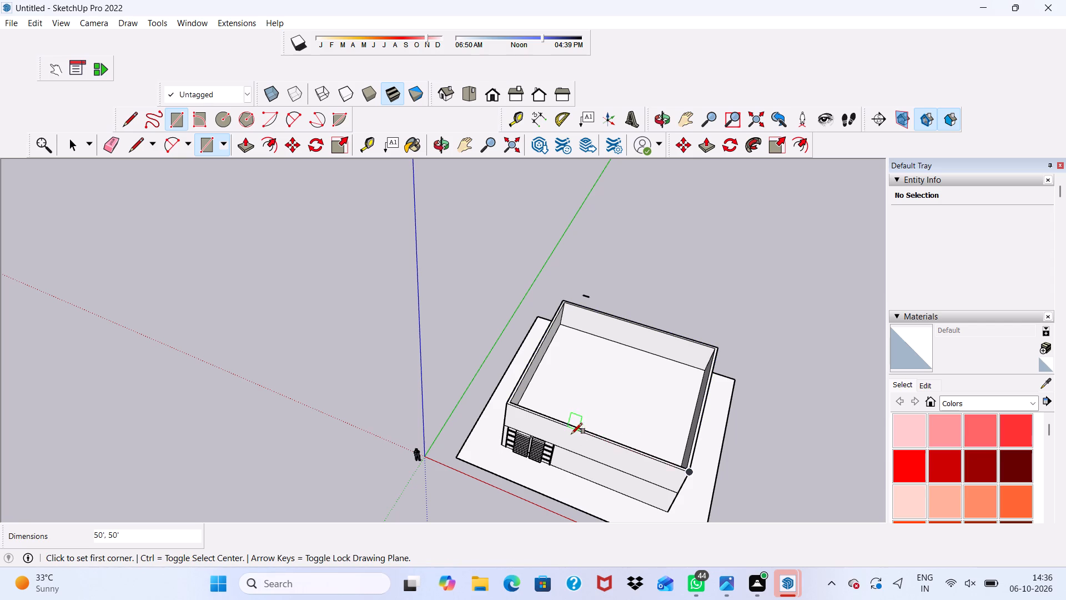
Draw a rectangle about 3' 3" by 50' across the walls' top, from the front outer edge to the rear outer edge.
scroll(612, 439, "up", 4)
left_click(610, 442)
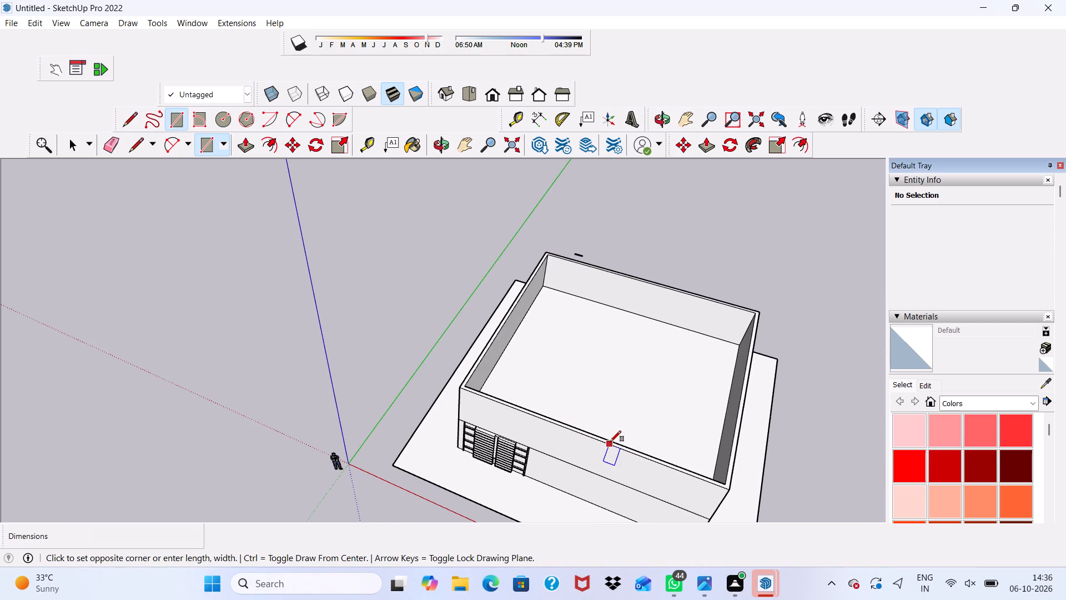
scroll(655, 294, "up", 1)
left_click(653, 276)
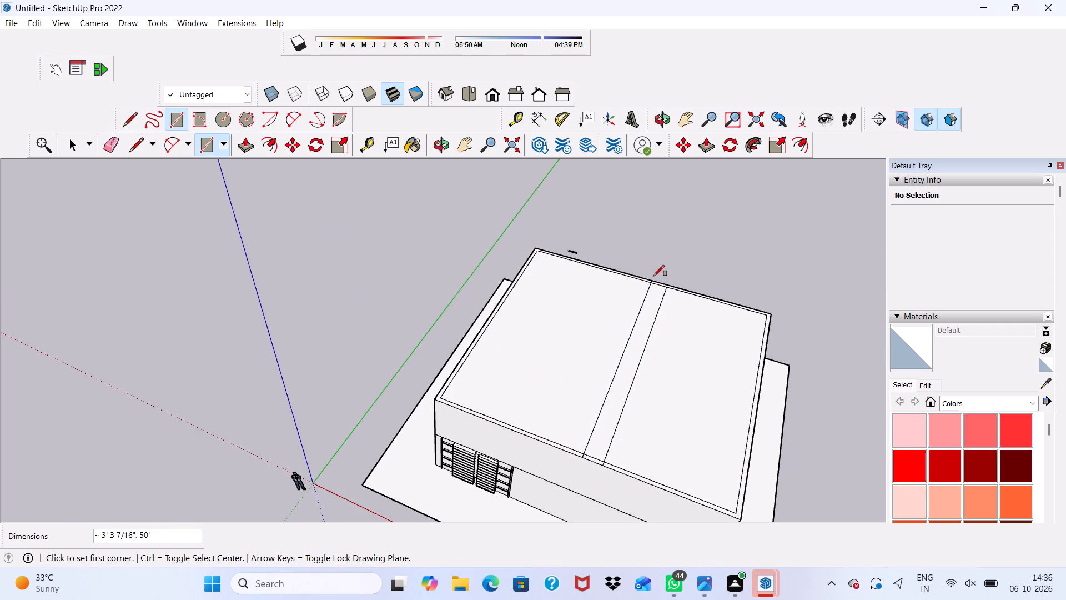
Erase the two lines dividing the new roof face, including their short leftover segments across the front wall's top.
left_click(102, 146)
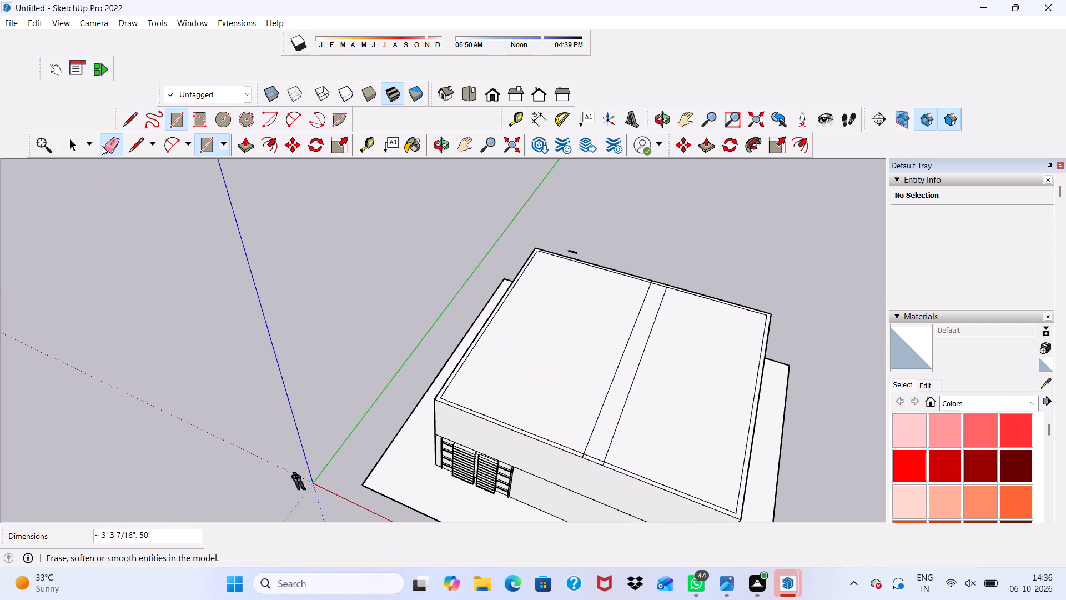
left_click_drag(609, 397, 627, 409)
scroll(623, 409, "up", 4)
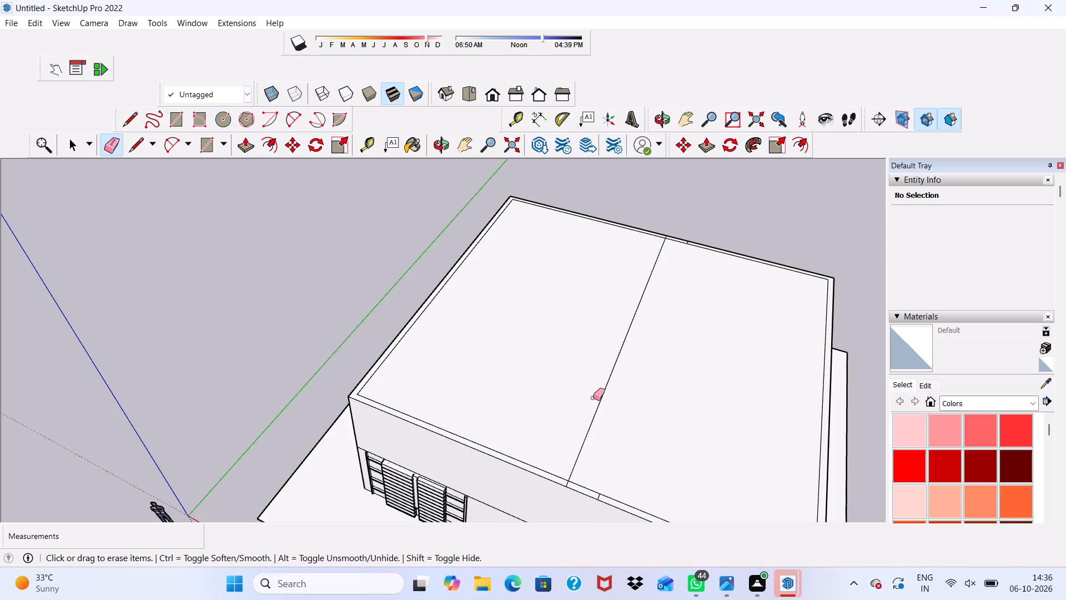
left_click_drag(572, 390, 615, 419)
scroll(551, 570, "up", 16)
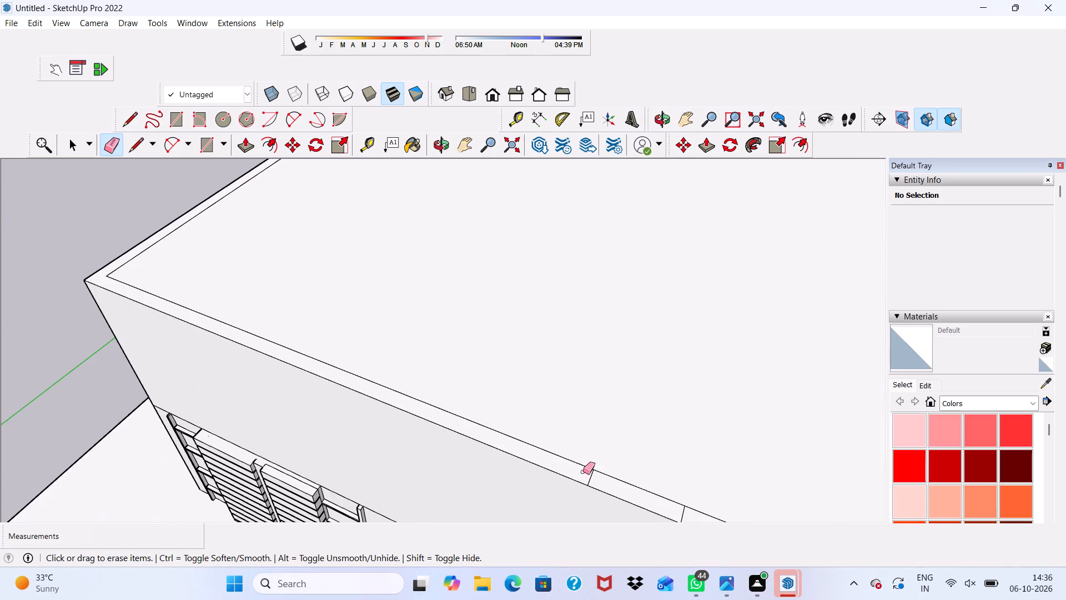
left_click_drag(589, 475, 603, 479)
scroll(547, 443, "down", 7)
scroll(641, 538, "up", 5)
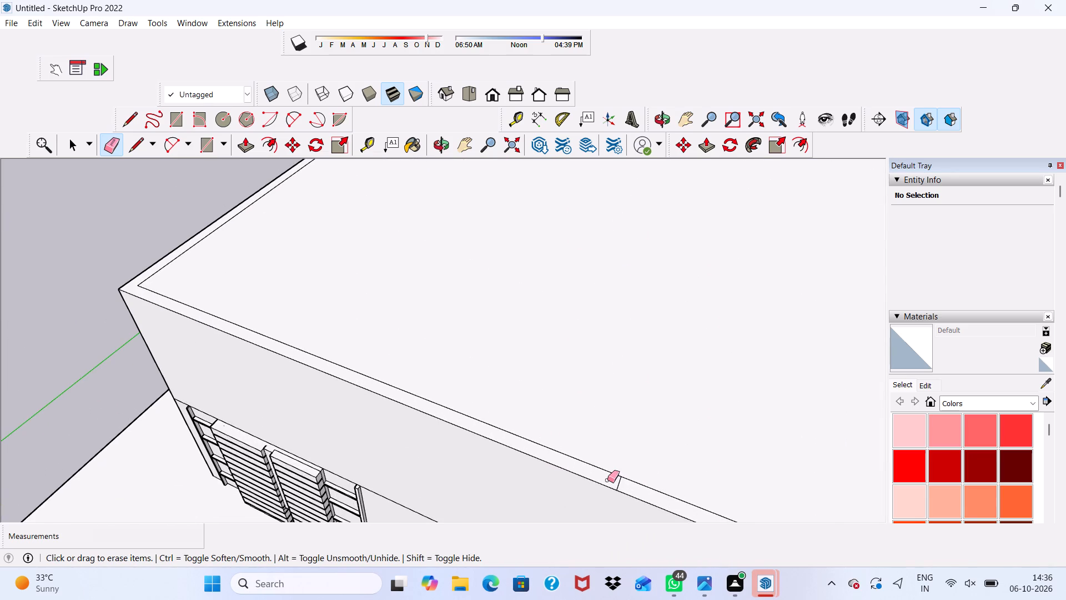
left_click_drag(610, 479, 631, 490)
Inspect the roof face and the two-storey front facade from above and from the front.
scroll(551, 467, "down", 8)
middle_click_drag(551, 467, 638, 388)
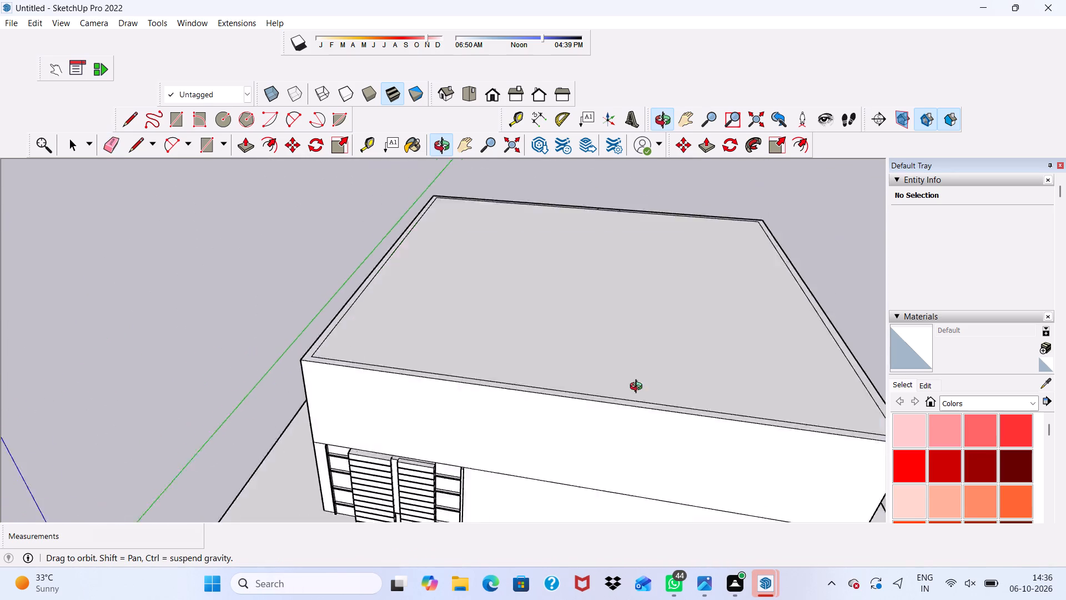
middle_click_drag(638, 388, 699, 295)
middle_click_drag(691, 295, 616, 292)
scroll(606, 264, "down", 7)
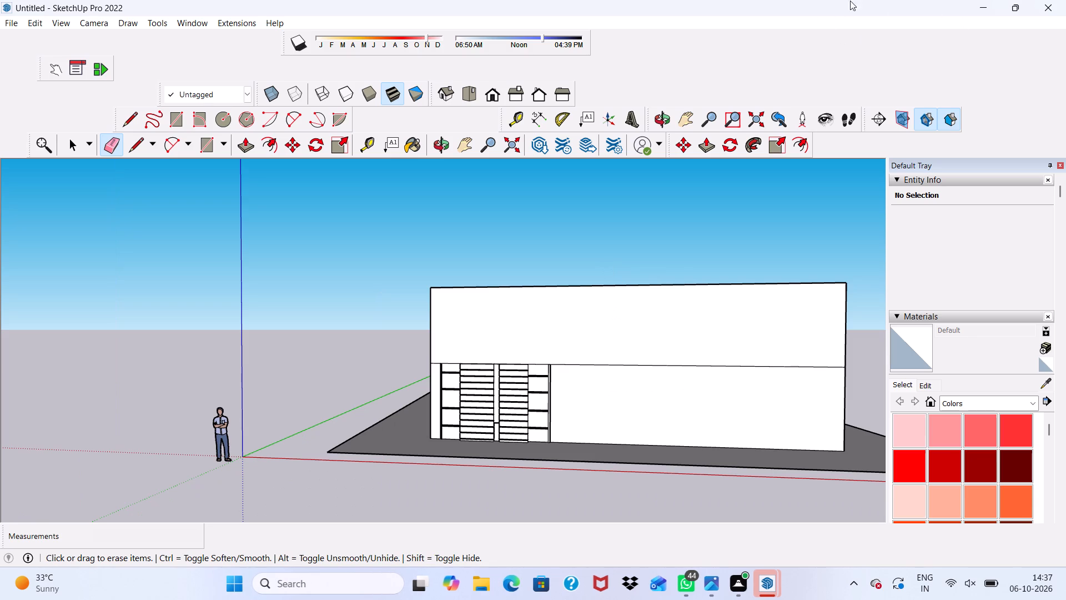
scroll(803, 71, "down", 1)
key("space")
scroll(418, 227, "down", 1)
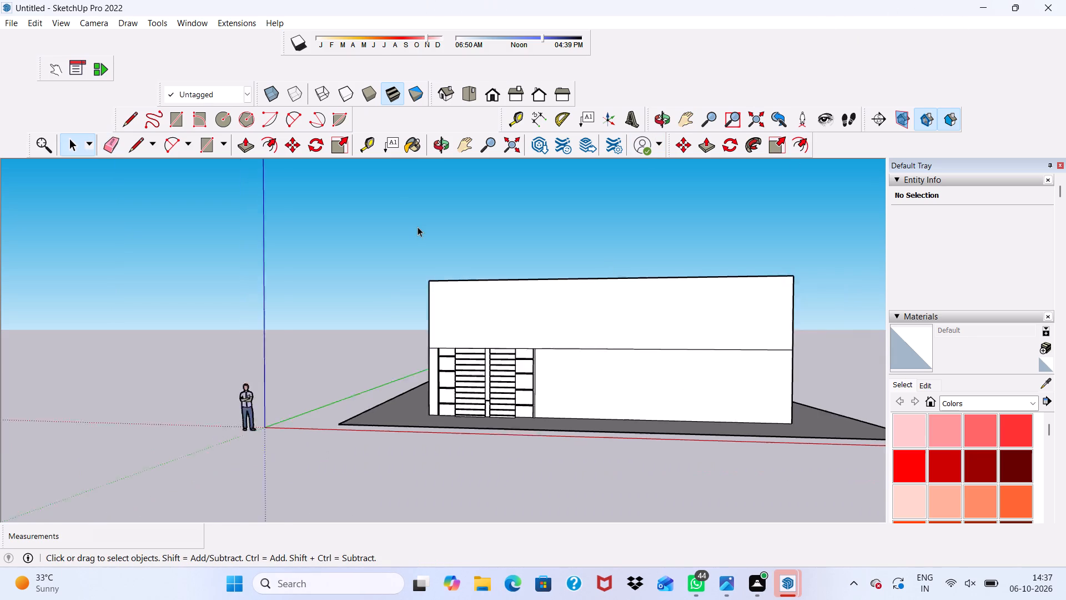
scroll(418, 227, "down", 1)
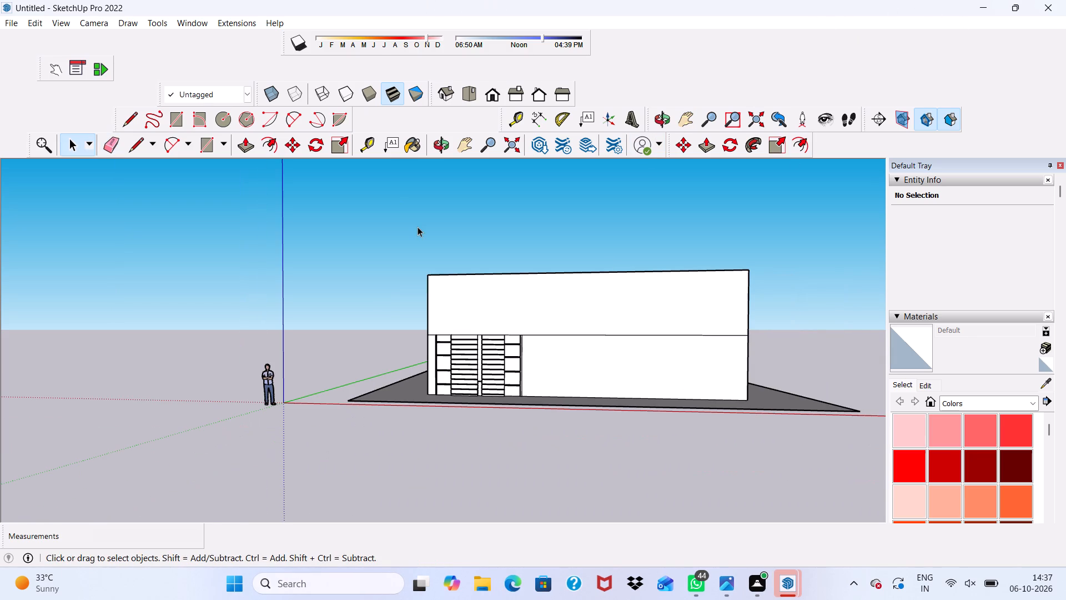
scroll(418, 227, "up", 2)
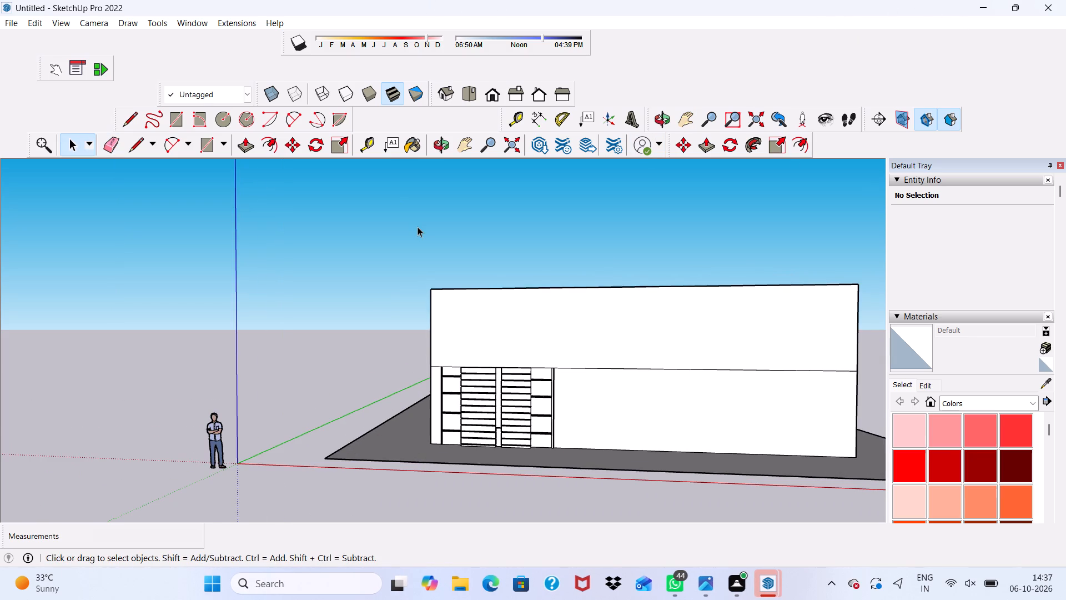
Push/Pull the wall-top ring above the second storey up 10' to raise the third storey's walls.
scroll(418, 227, "down", 3)
middle_click_drag(497, 221, 448, 391)
scroll(479, 247, "up", 4)
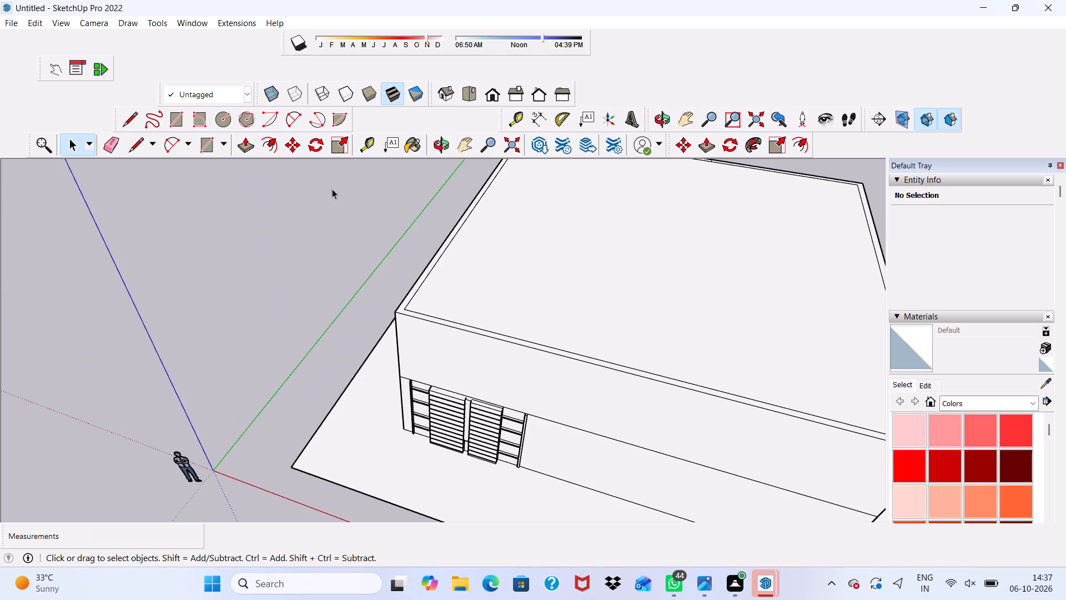
left_click(246, 139)
scroll(397, 323, "up", 5)
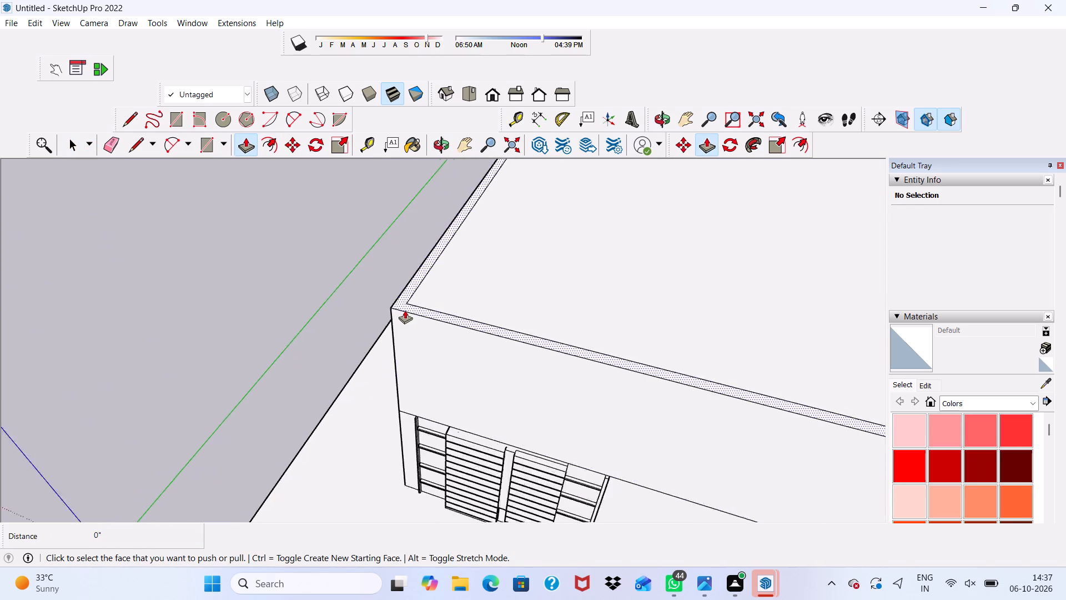
scroll(405, 310, "up", 5)
left_click(405, 301)
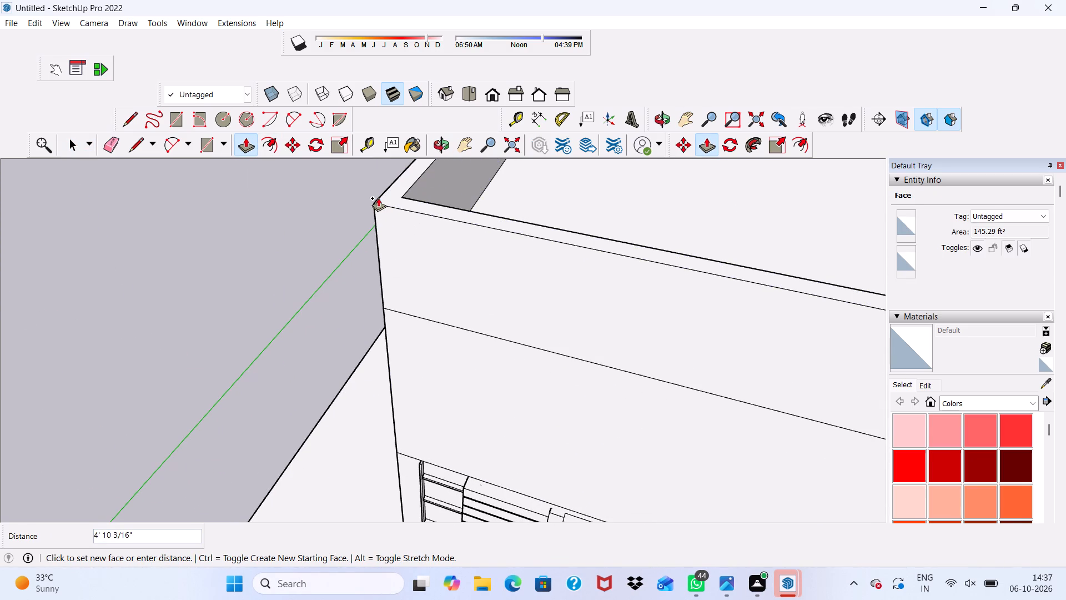
type("10'")
key("Return")
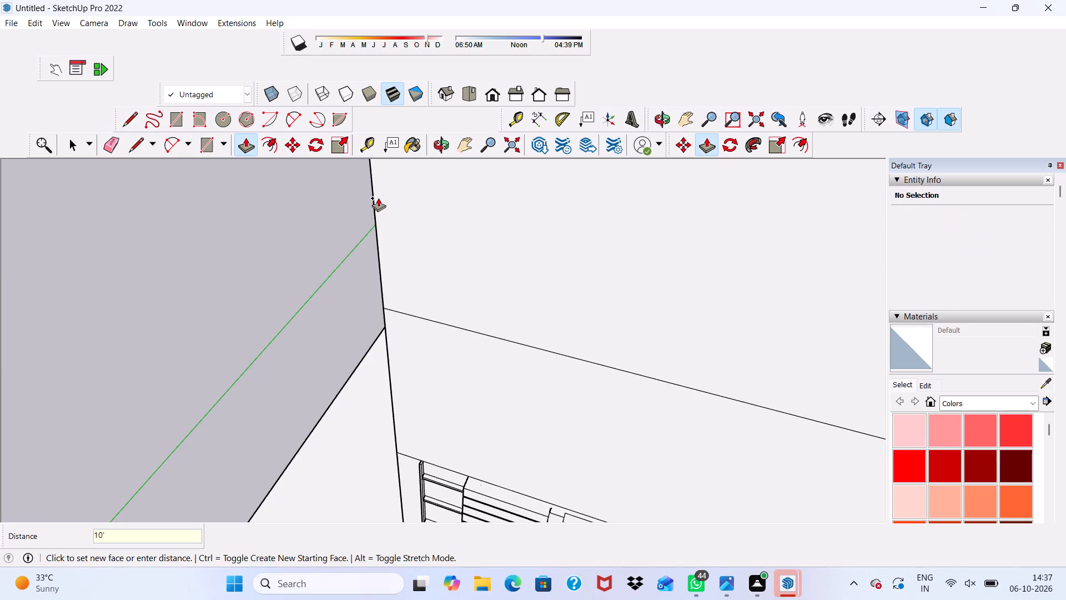
Push/Pull a side face of the opening in the third storey's rear wall about 4' across to close the gap.
scroll(378, 198, "down", 19)
middle_click_drag(395, 315, 144, 256)
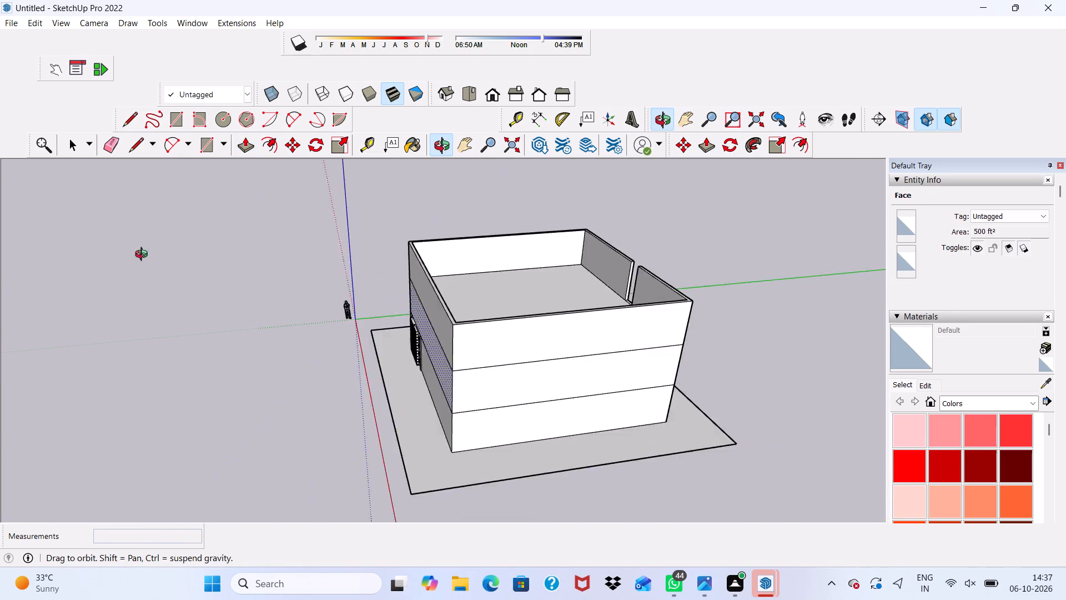
middle_click_drag(144, 256, 0, 269)
scroll(582, 386, "up", 8)
middle_click_drag(627, 385, 366, 373)
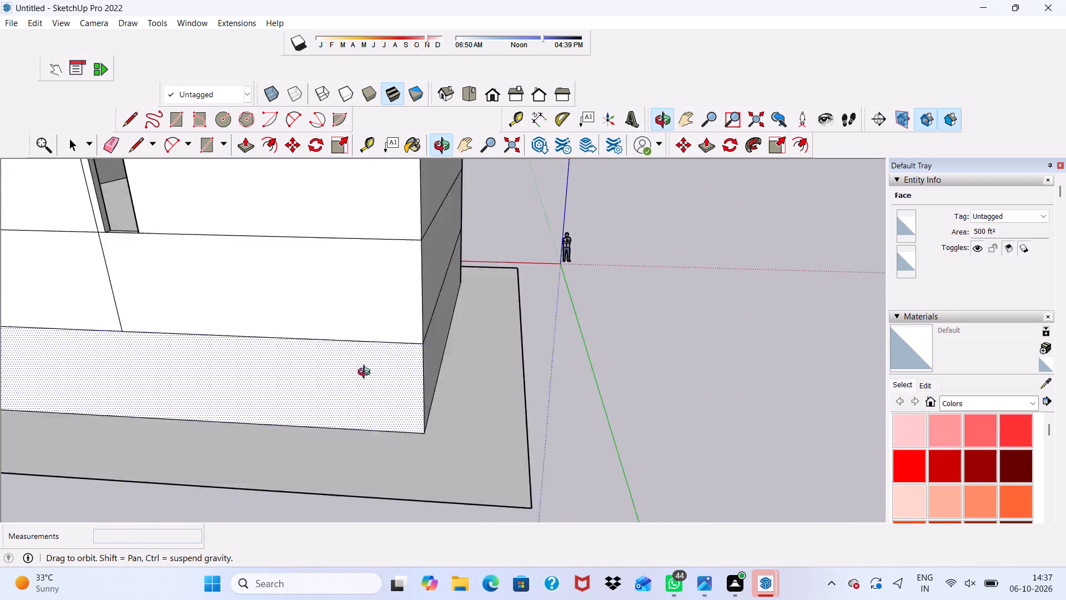
middle_click_drag(366, 373, 272, 487)
scroll(97, 296, "up", 15)
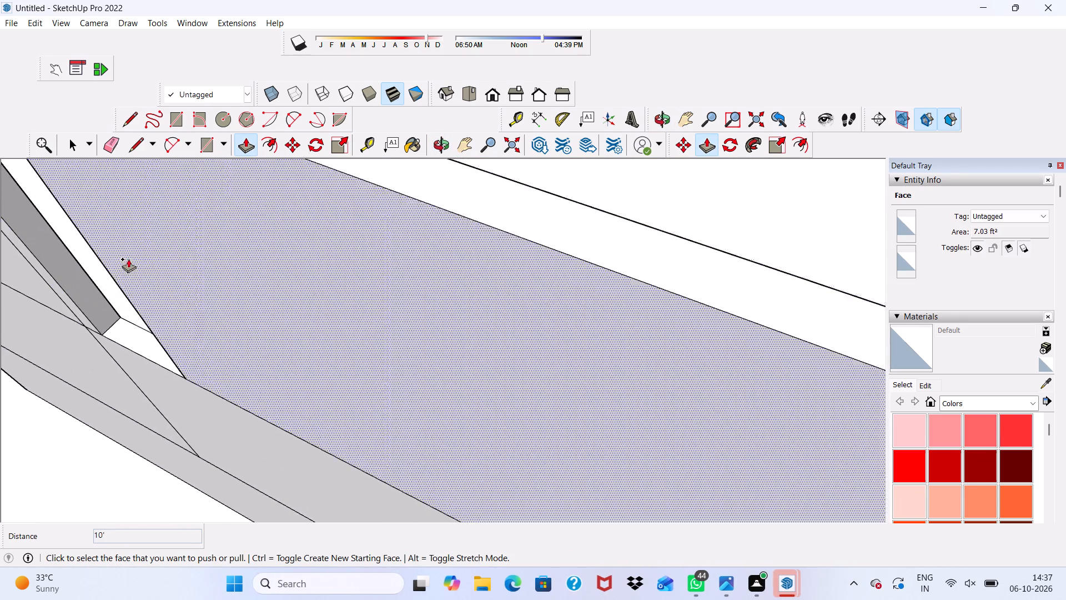
scroll(128, 259, "up", 2)
left_click(74, 291)
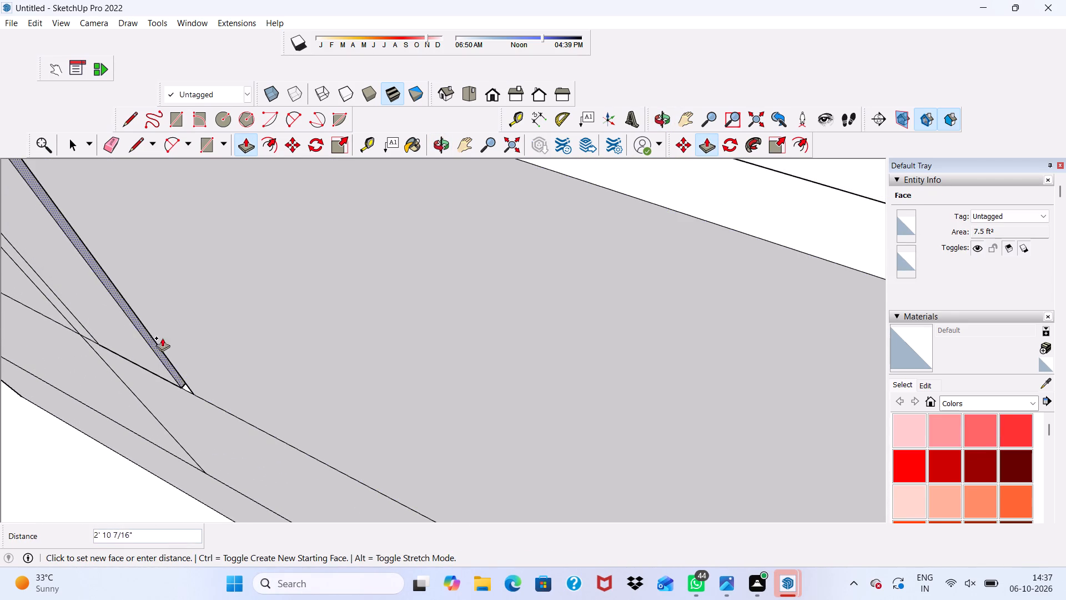
left_click(200, 360)
Erase the vertical and slanted leftover lines on the rear wall's outer face at the second and third storeys.
scroll(200, 360, "down", 12)
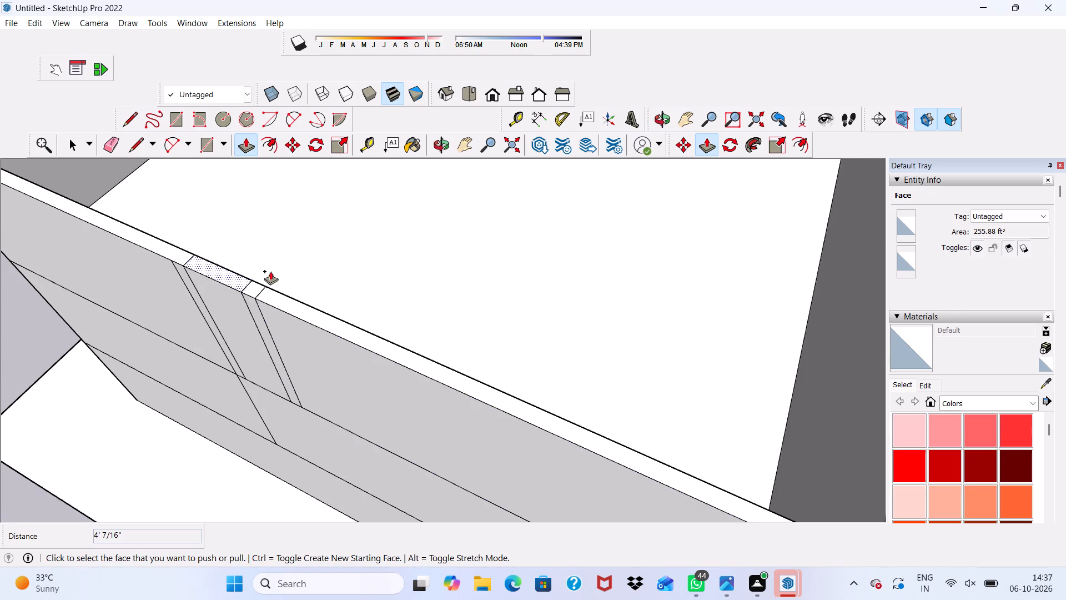
left_click(116, 143)
scroll(239, 373, "up", 4)
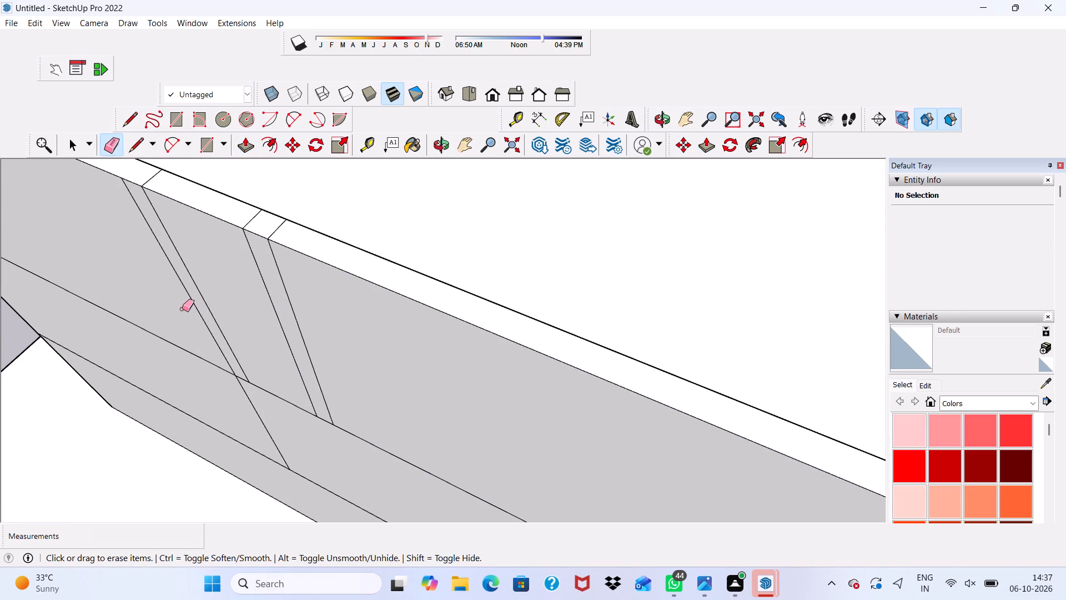
left_click_drag(182, 309, 226, 314)
scroll(226, 314, "up", 2)
left_click_drag(167, 292, 202, 304)
left_click_drag(258, 342, 271, 345)
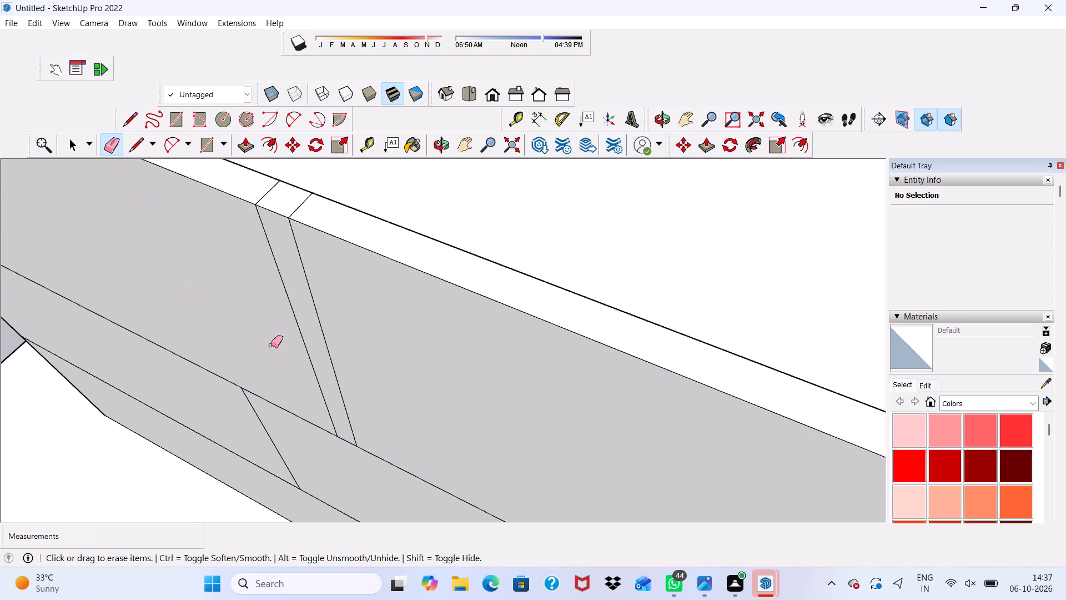
left_click_drag(271, 345, 324, 363)
left_click_drag(311, 372, 386, 371)
scroll(283, 462, "up", 4)
left_click(270, 441)
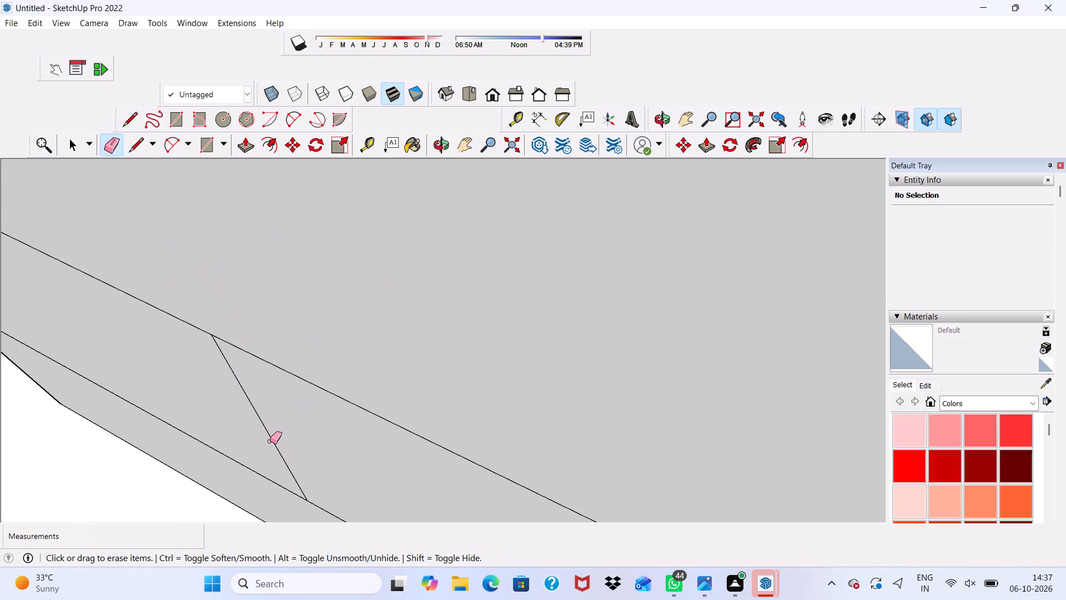
left_click(270, 441)
Erase the three short lines crossing the rear wall's top where the gap was filled.
scroll(285, 419, "down", 7)
scroll(317, 452, "up", 1)
scroll(321, 457, "down", 3)
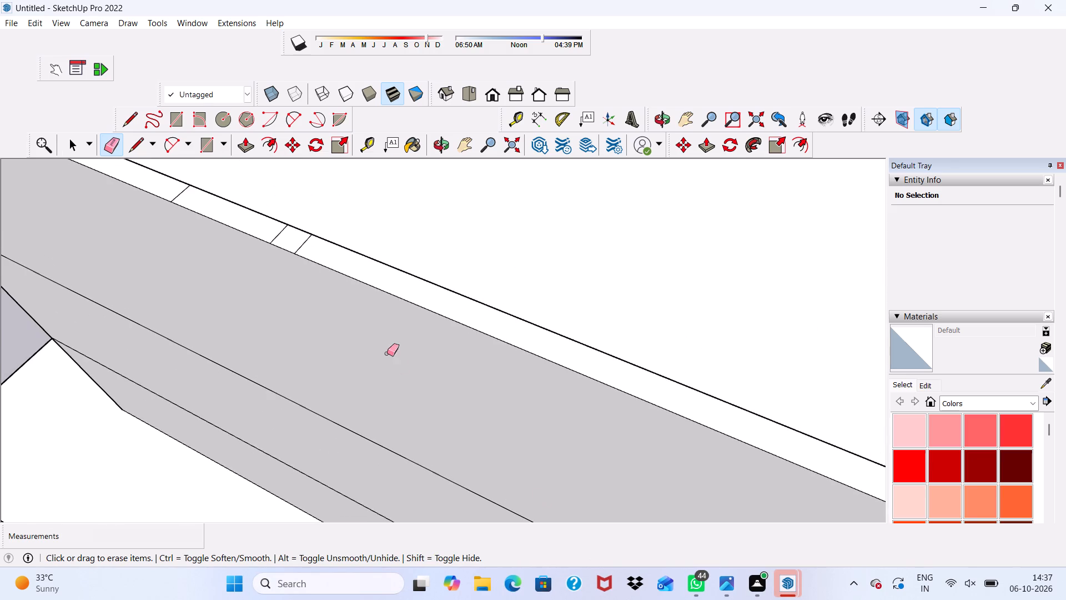
scroll(387, 349, "up", 4)
left_click_drag(243, 239, 262, 248)
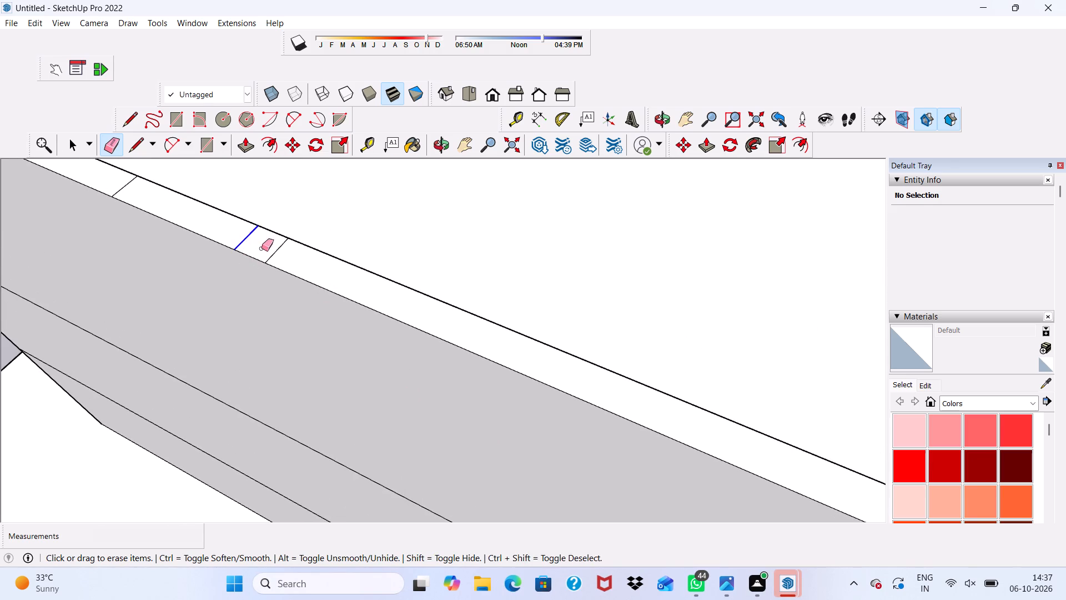
left_click_drag(262, 248, 275, 256)
left_click_drag(113, 186, 129, 196)
scroll(195, 324, "down", 3)
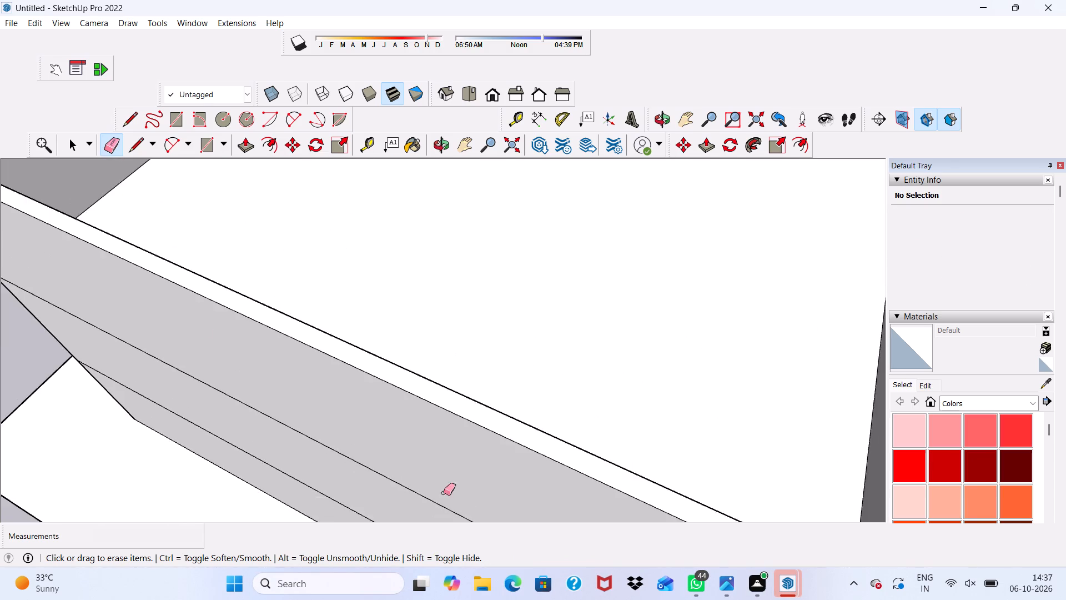
Inspect the three-storey building from the front corner, street level and above for remaining stray lines.
scroll(444, 493, "down", 4)
scroll(466, 462, "up", 1)
scroll(466, 463, "down", 4)
scroll(405, 450, "up", 1)
scroll(406, 460, "down", 1)
middle_click_drag(491, 509, 946, 381)
scroll(417, 474, "down", 3)
middle_click_drag(421, 481, 934, 462)
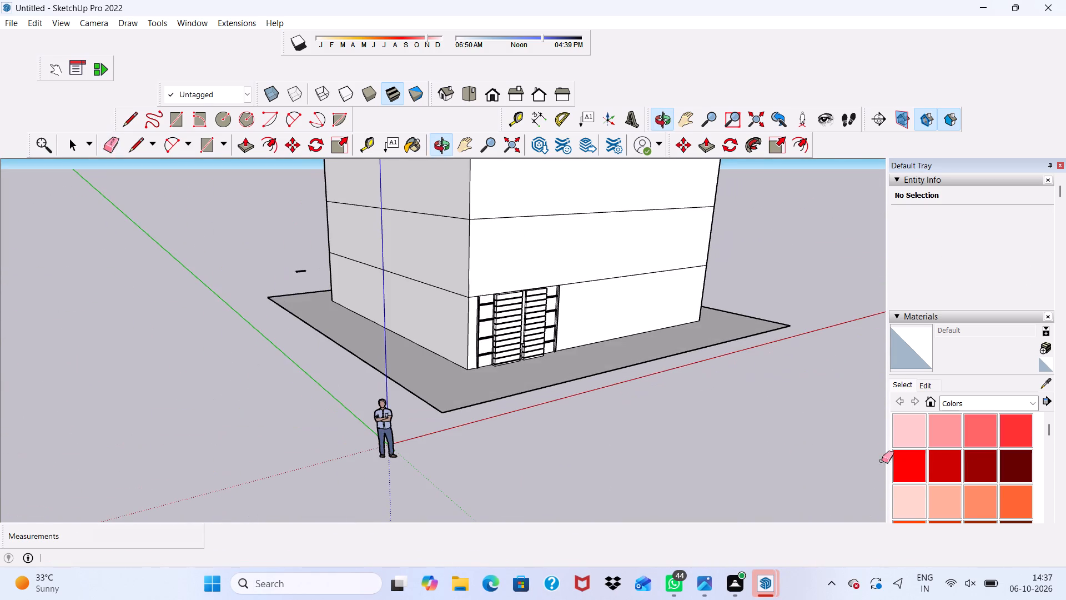
scroll(607, 342, "up", 1)
middle_click_drag(607, 343, 457, 318)
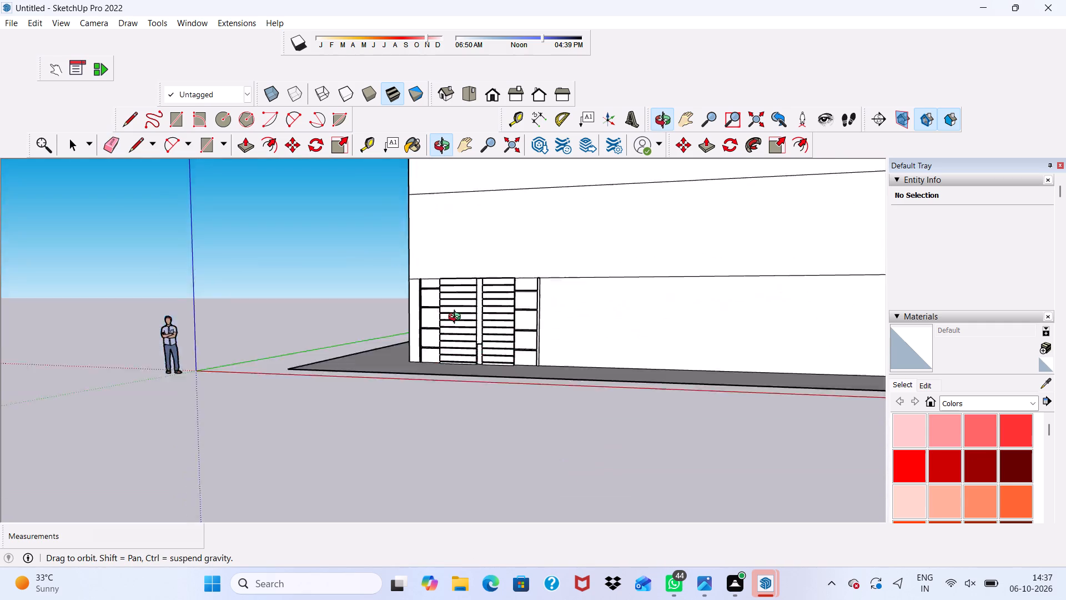
middle_click_drag(457, 318, 462, 382)
scroll(434, 279, "down", 6)
scroll(506, 289, "up", 1)
scroll(506, 289, "down", 1)
scroll(582, 181, "up", 4)
scroll(524, 194, "up", 3)
scroll(520, 186, "down", 3)
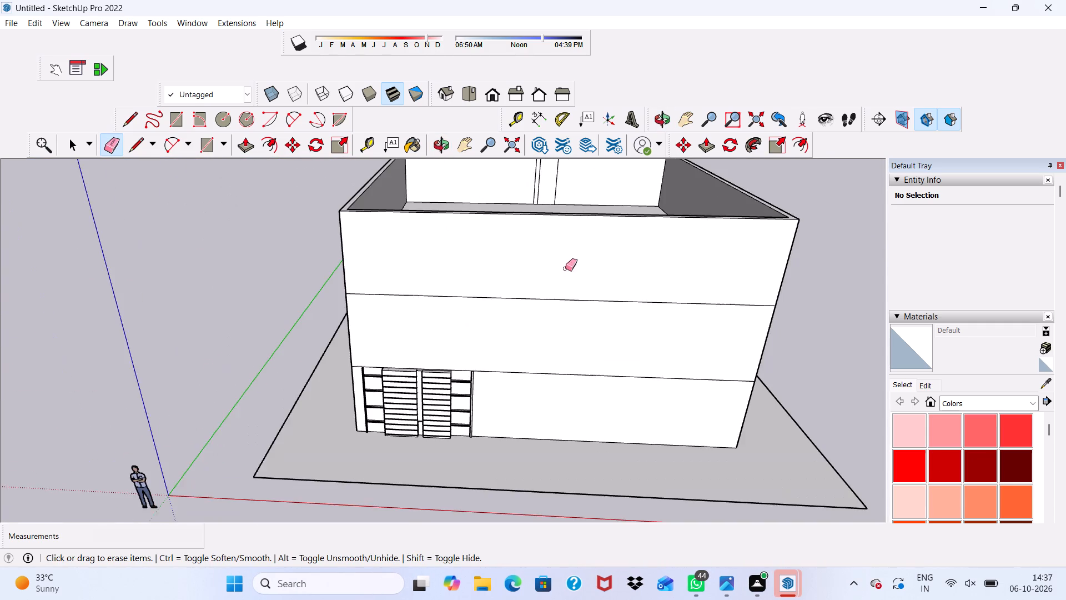
scroll(565, 268, "down", 4)
scroll(569, 229, "up", 2)
scroll(569, 231, "down", 1)
scroll(524, 137, "up", 2)
scroll(537, 205, "down", 6)
scroll(539, 191, "up", 7)
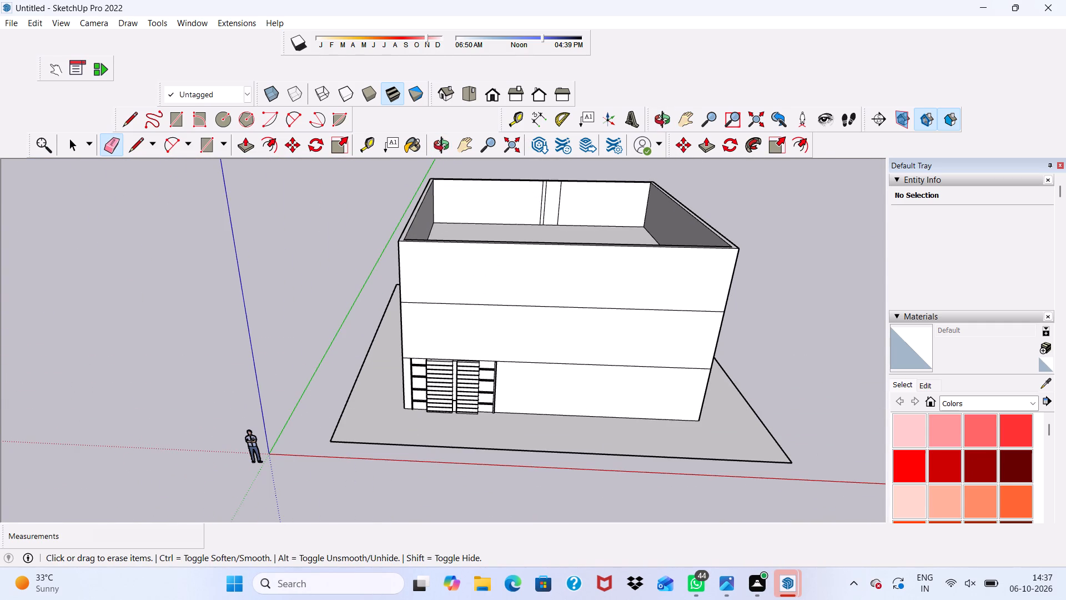
scroll(214, 584, "down", 4)
Erase the vertical seam lines on the inner face of the third storey's rear wall.
left_click_drag(540, 201, 561, 204)
scroll(548, 202, "up", 3)
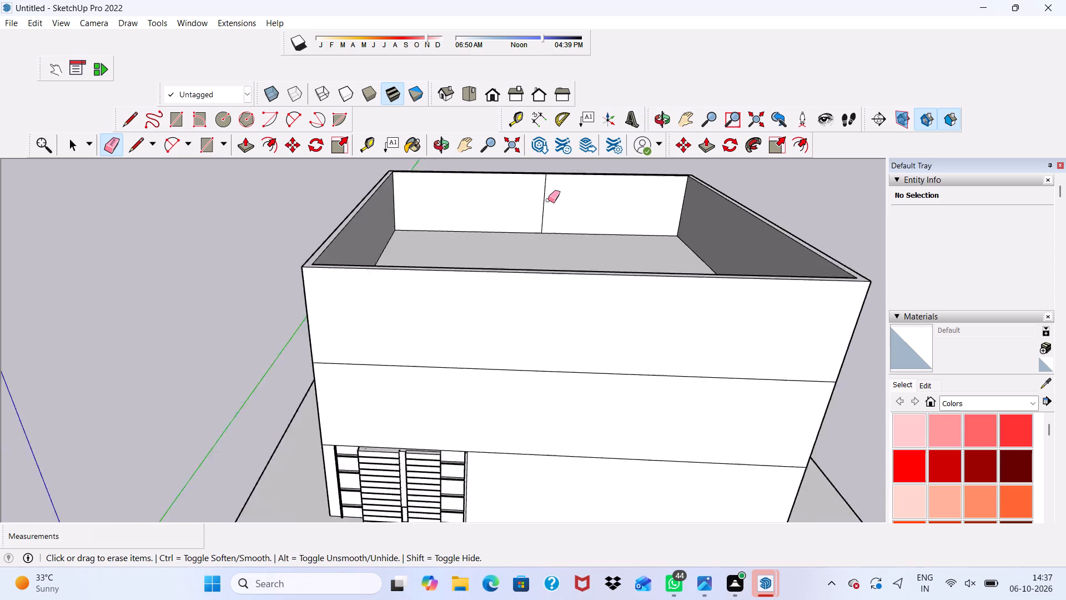
scroll(548, 200, "up", 2)
left_click_drag(548, 199, 544, 211)
scroll(528, 212, "up", 4)
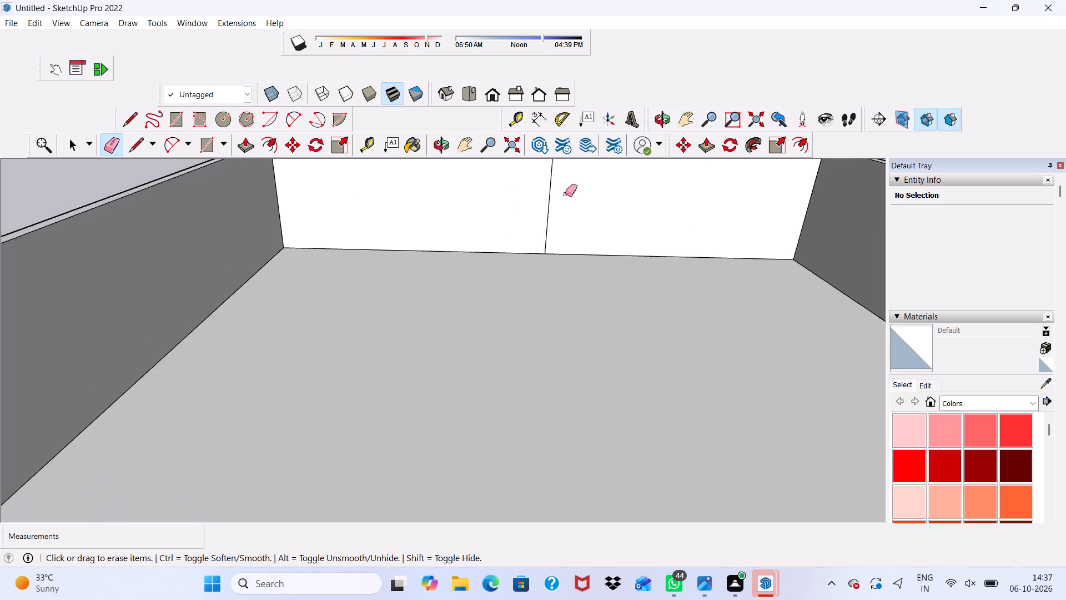
scroll(565, 194, "up", 2)
left_click(546, 204)
scroll(492, 261, "down", 7)
scroll(451, 267, "up", 1)
scroll(451, 267, "down", 2)
middle_click_drag(465, 246, 444, 304)
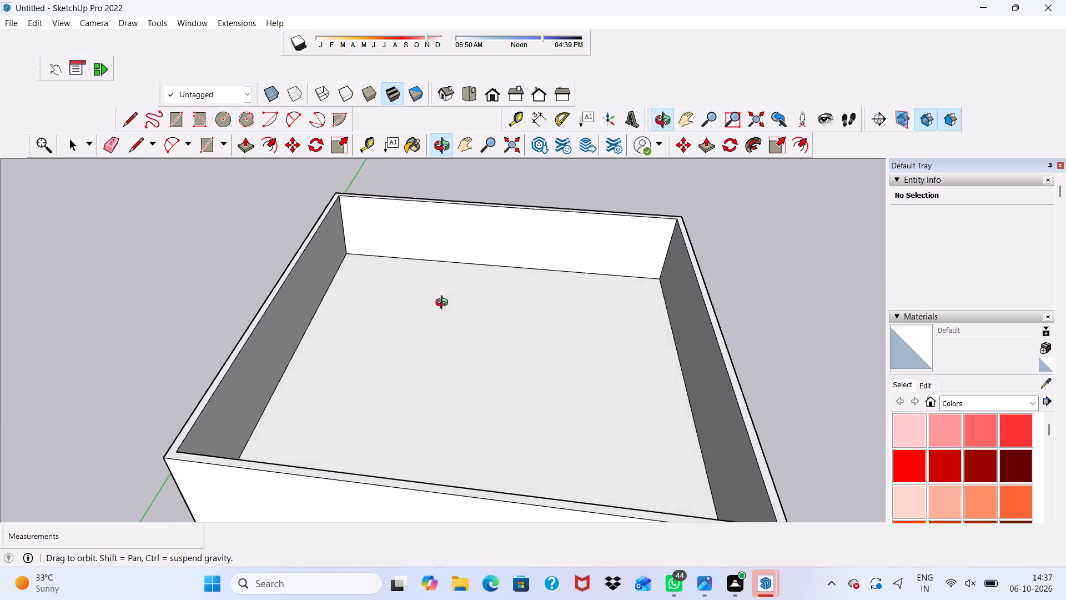
middle_click_drag(444, 304, 455, 229)
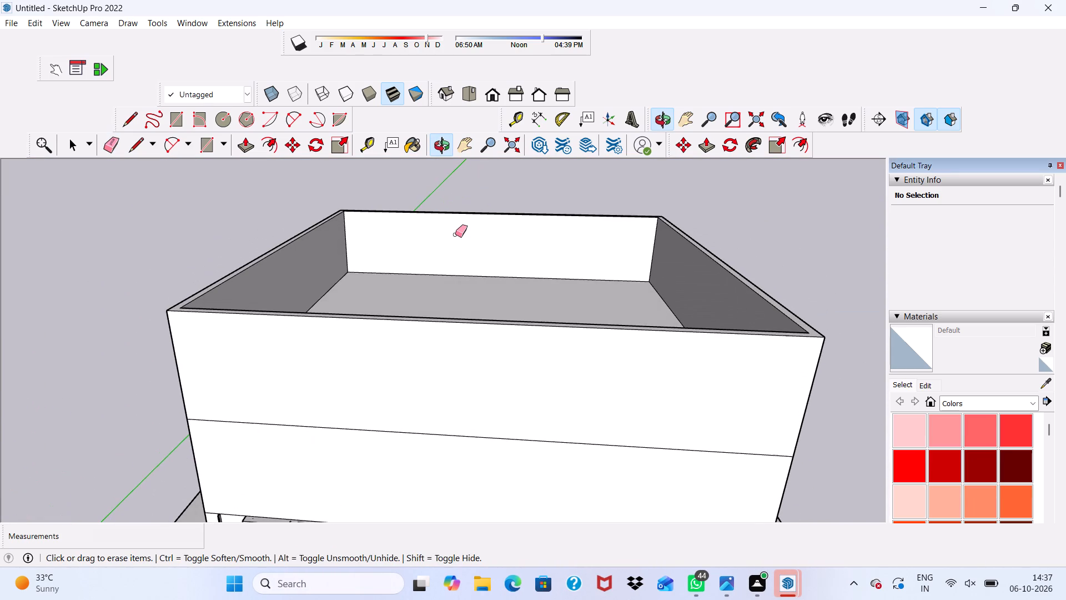
key("space")
scroll(455, 232, "down", 3)
scroll(222, 147, "up", 4)
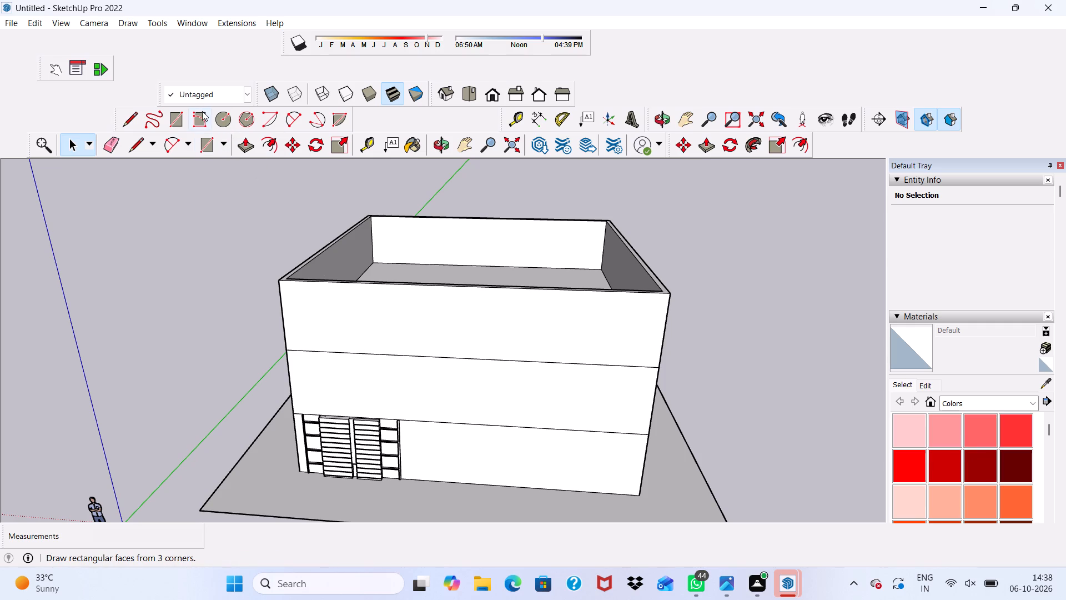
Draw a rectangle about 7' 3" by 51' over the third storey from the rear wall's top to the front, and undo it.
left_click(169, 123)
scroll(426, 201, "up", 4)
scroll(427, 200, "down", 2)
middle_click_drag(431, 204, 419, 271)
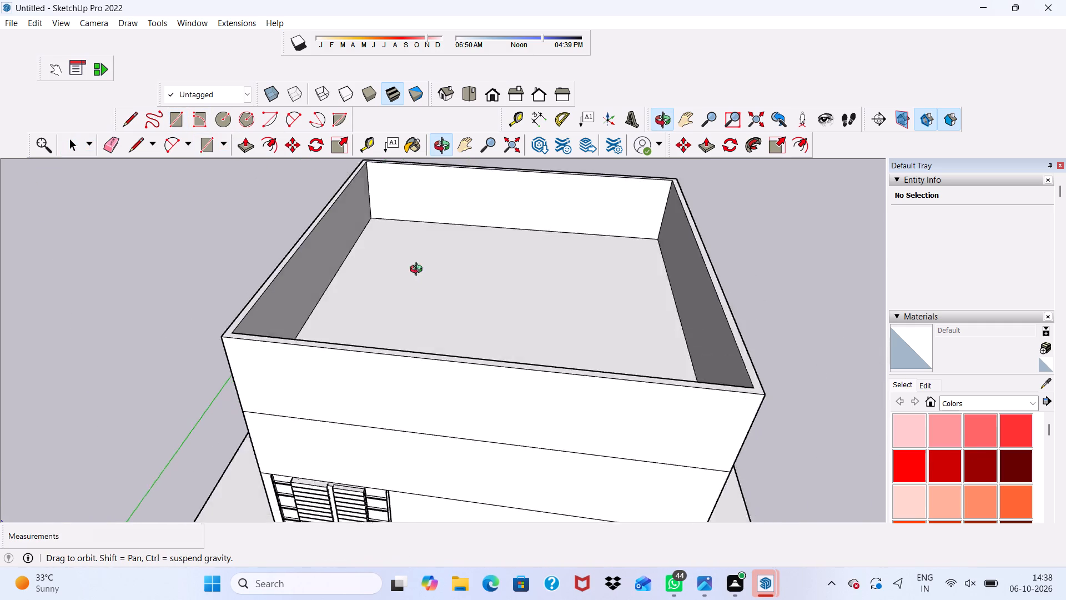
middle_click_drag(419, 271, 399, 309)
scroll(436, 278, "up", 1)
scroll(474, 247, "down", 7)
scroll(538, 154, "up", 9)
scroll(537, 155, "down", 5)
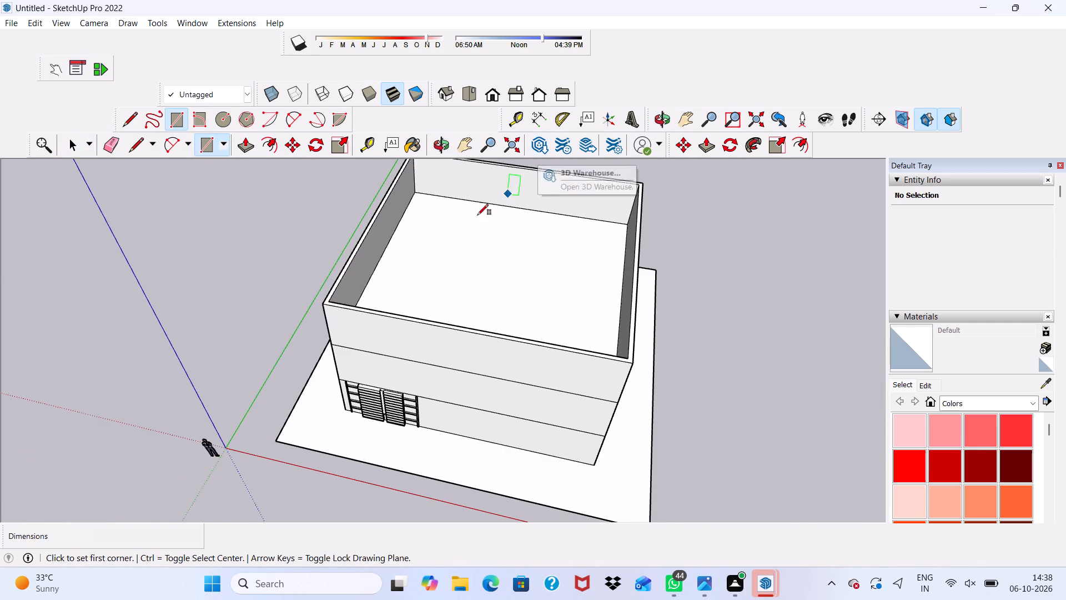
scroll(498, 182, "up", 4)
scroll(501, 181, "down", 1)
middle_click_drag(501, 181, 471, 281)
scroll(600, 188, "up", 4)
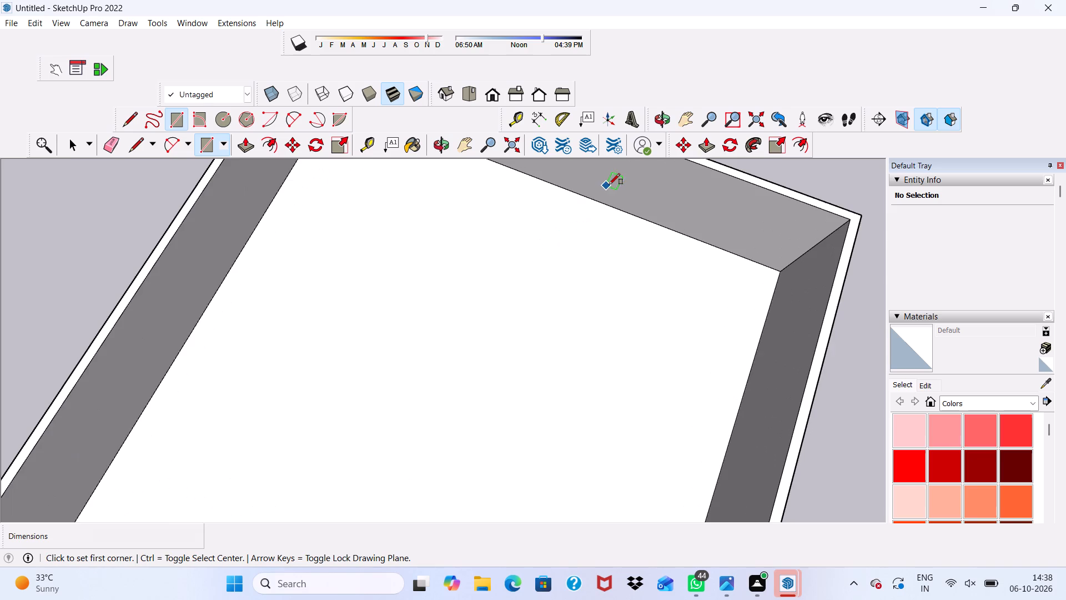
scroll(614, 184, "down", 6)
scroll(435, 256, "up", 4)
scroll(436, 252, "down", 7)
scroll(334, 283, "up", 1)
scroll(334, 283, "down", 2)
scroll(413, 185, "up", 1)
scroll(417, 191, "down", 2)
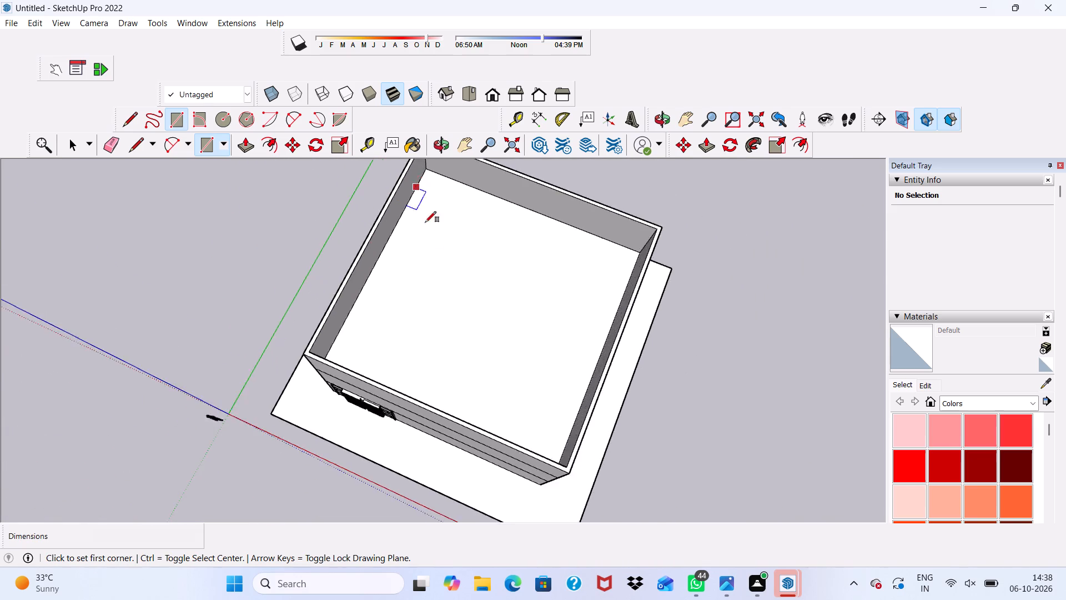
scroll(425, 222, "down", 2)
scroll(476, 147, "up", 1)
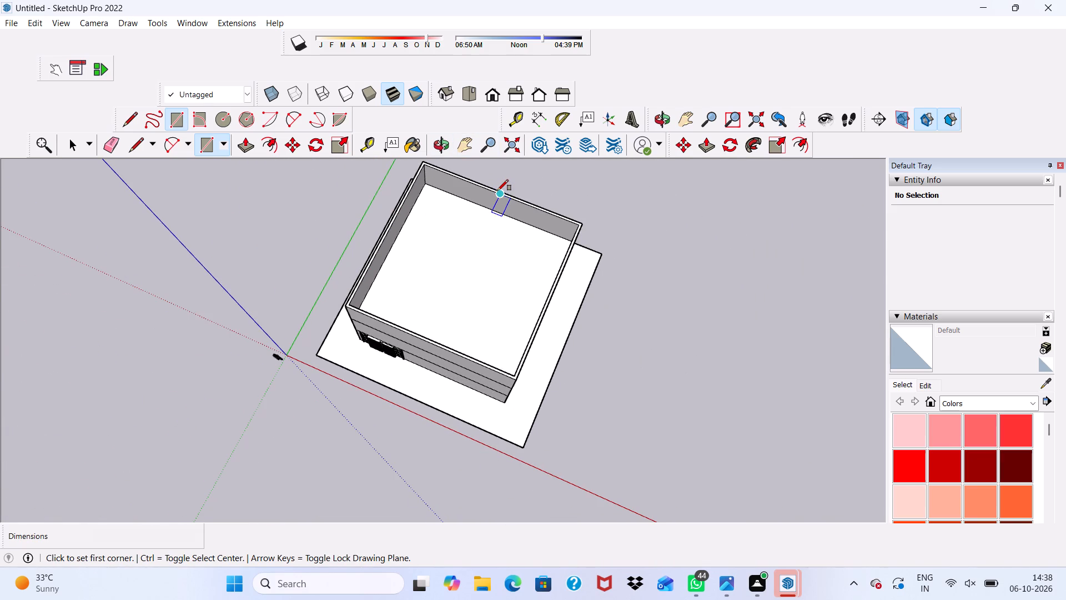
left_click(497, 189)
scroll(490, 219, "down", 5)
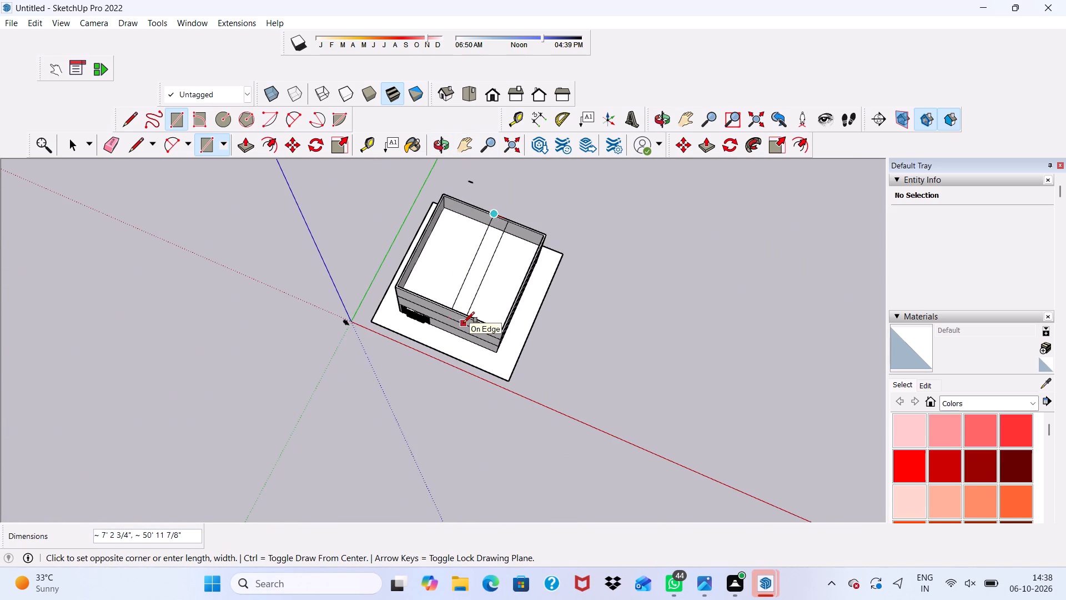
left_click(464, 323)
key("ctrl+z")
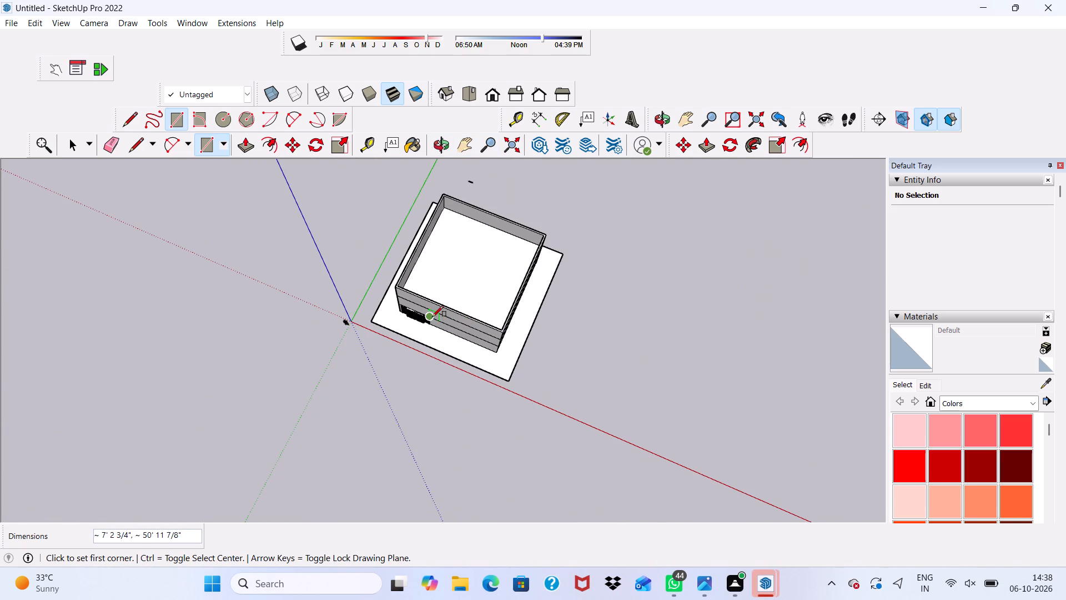
Draw a rectangle about 8' wide from the rear wall's outer top edge to the front wall's, capping the third storey's open top.
scroll(493, 204, "up", 15)
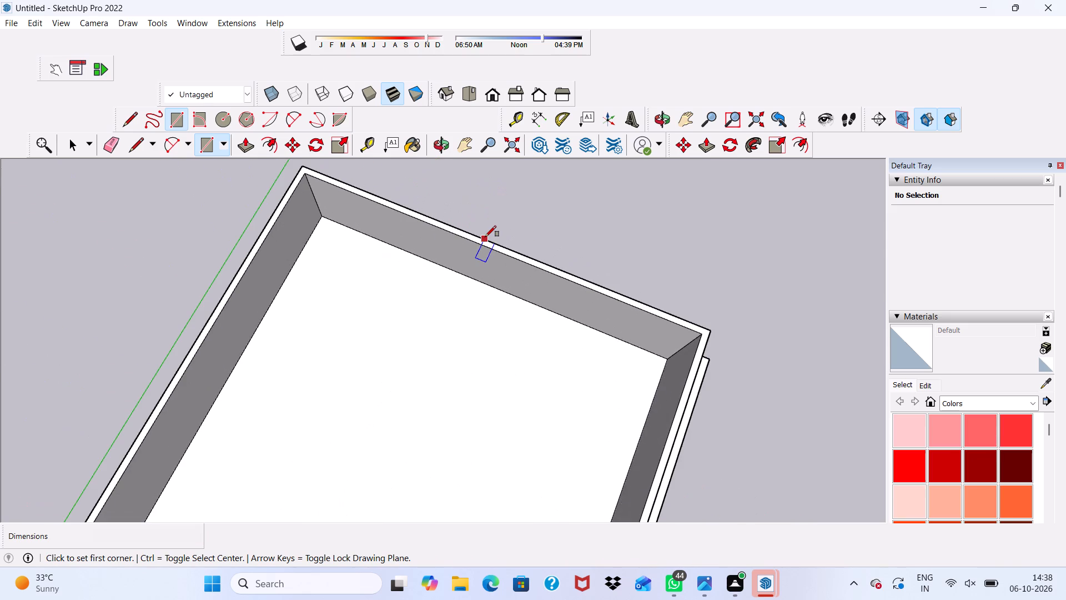
left_click(485, 237)
scroll(473, 236, "down", 5)
scroll(481, 215, "up", 1)
scroll(495, 214, "down", 3)
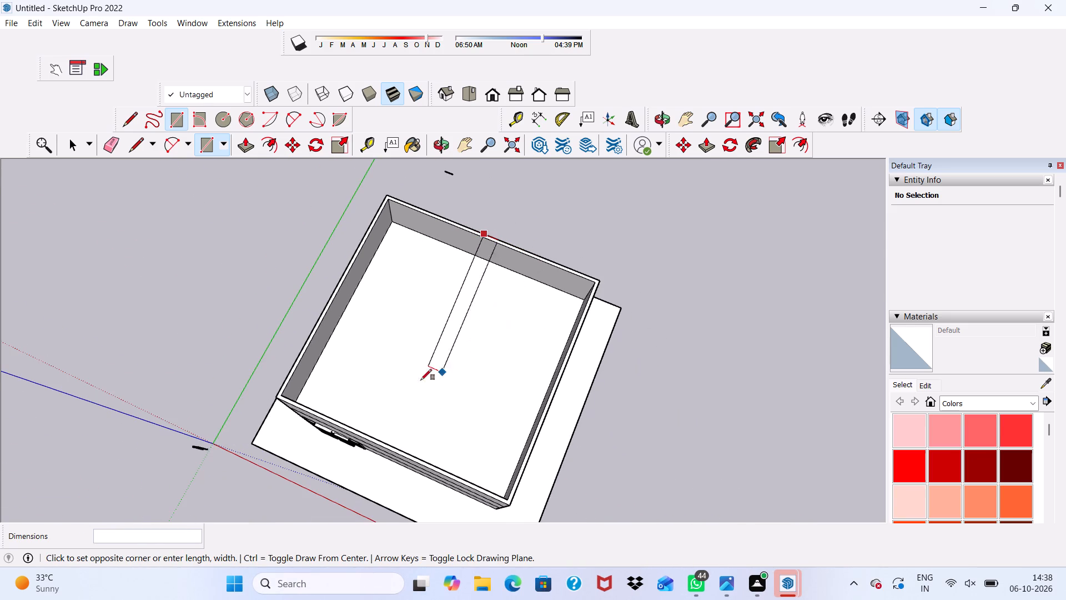
scroll(352, 419, "up", 4)
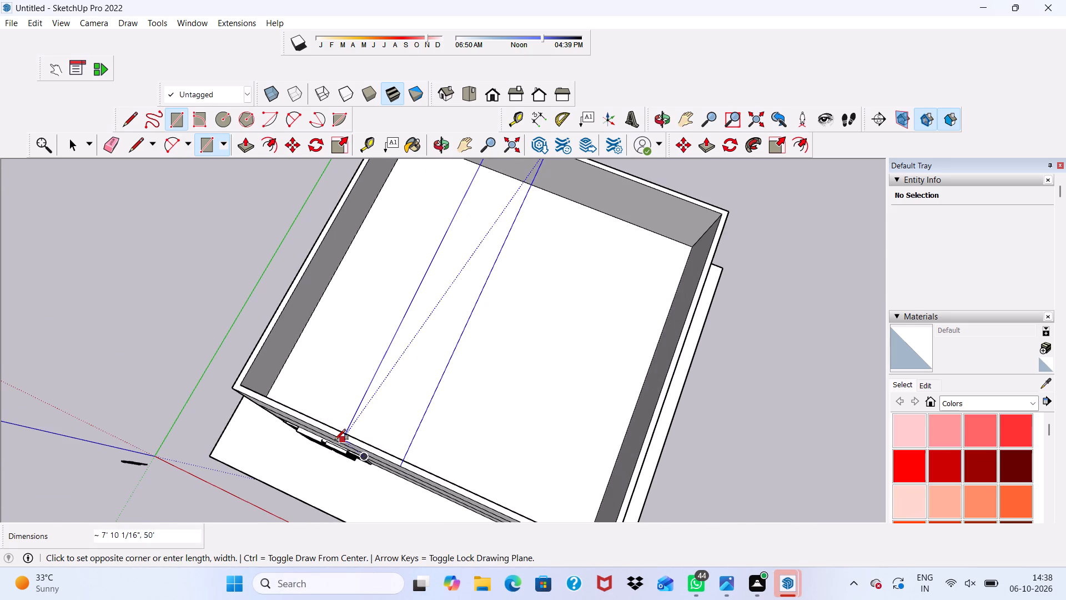
left_click(334, 440)
scroll(332, 421, "down", 5)
middle_click_drag(401, 384, 618, 332)
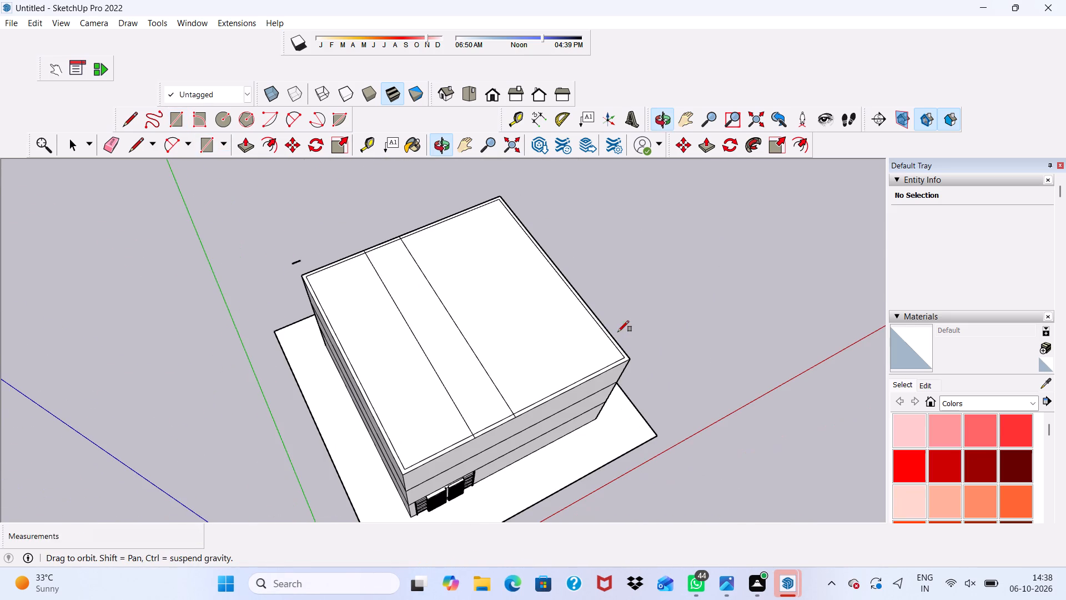
Erase the rectangle's two long lines running across the new roof face.
left_click(109, 140)
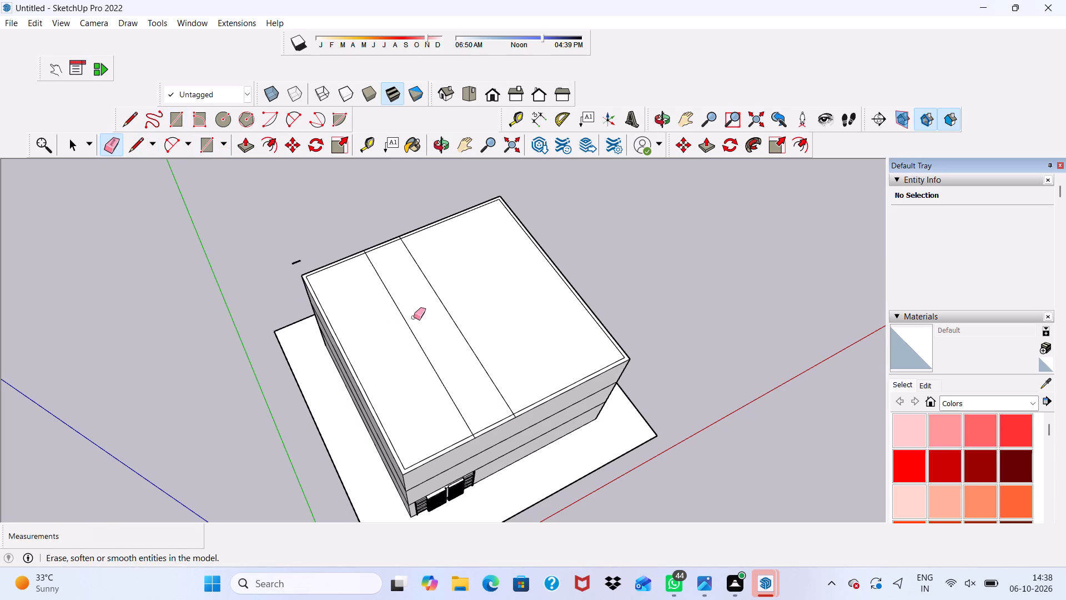
left_click_drag(398, 328, 446, 316)
scroll(381, 251, "up", 11)
left_click_drag(443, 271, 465, 268)
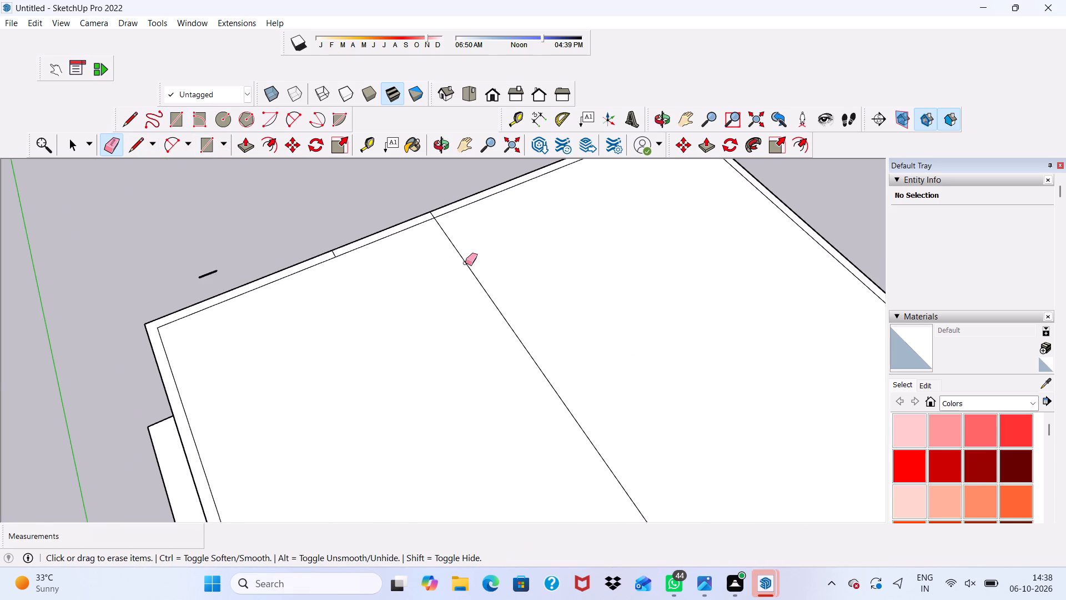
scroll(466, 263, "up", 4)
left_click(466, 262)
Erase the two short leftover lines crossing the rear wall's top.
scroll(424, 183, "up", 9)
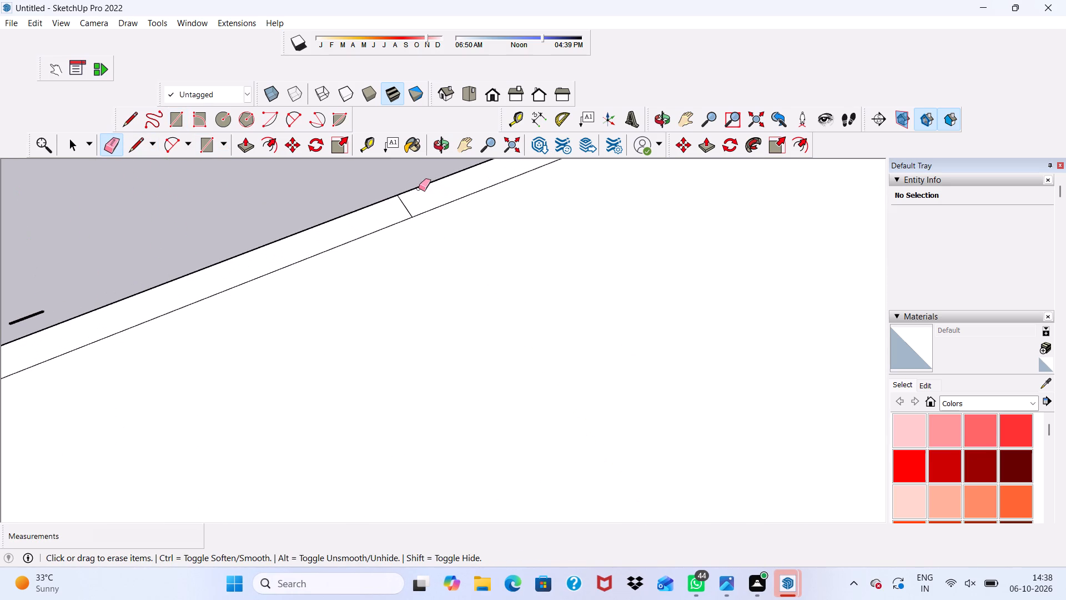
left_click(403, 203)
scroll(66, 281, "down", 9)
scroll(107, 301, "up", 1)
scroll(148, 333, "up", 3)
left_click_drag(178, 317, 198, 314)
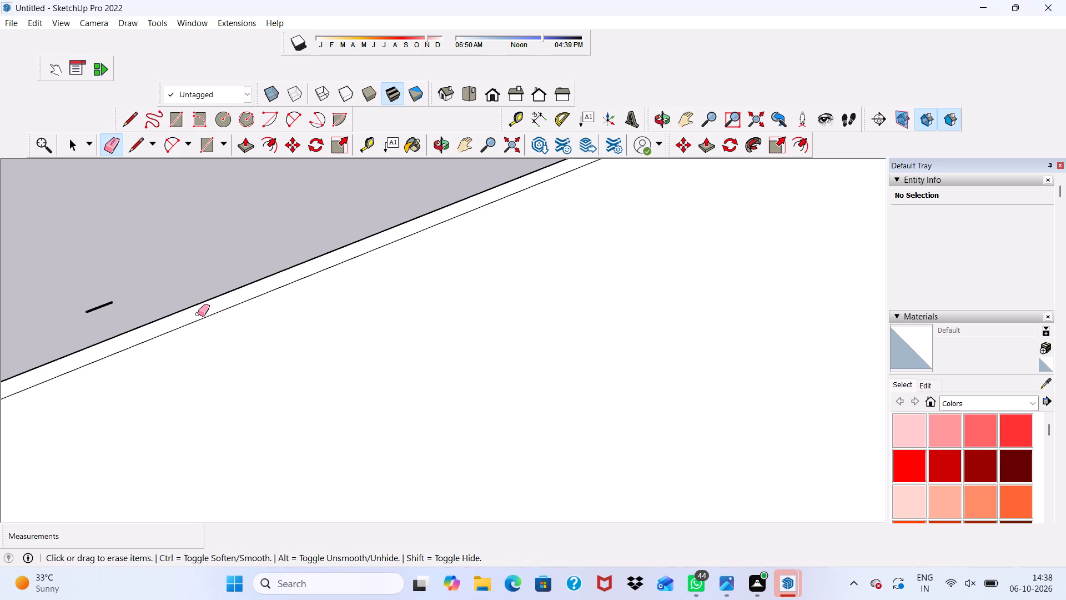
Erase the two short leftover lines crossing the front wall's top.
scroll(175, 339, "down", 3)
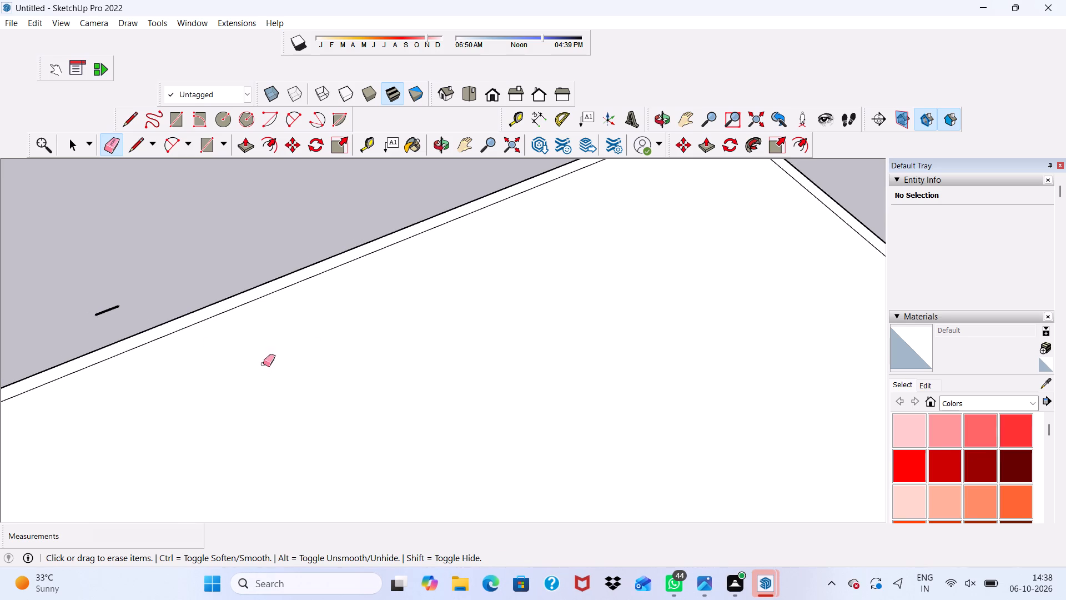
scroll(263, 364, "down", 20)
scroll(501, 348, "up", 1)
scroll(522, 526, "up", 7)
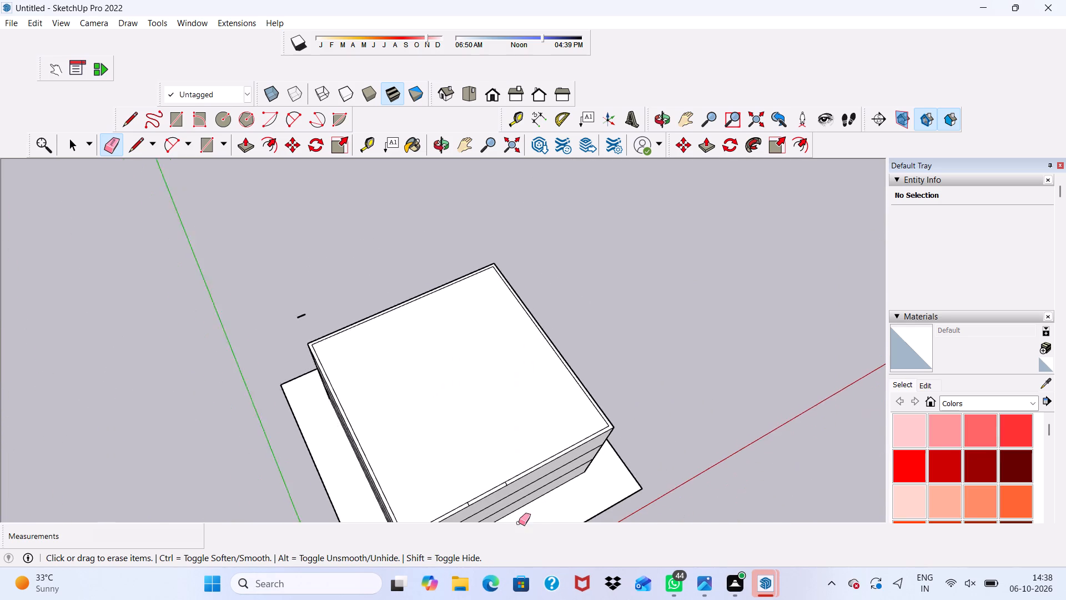
scroll(519, 523, "up", 13)
left_click_drag(512, 447, 525, 438)
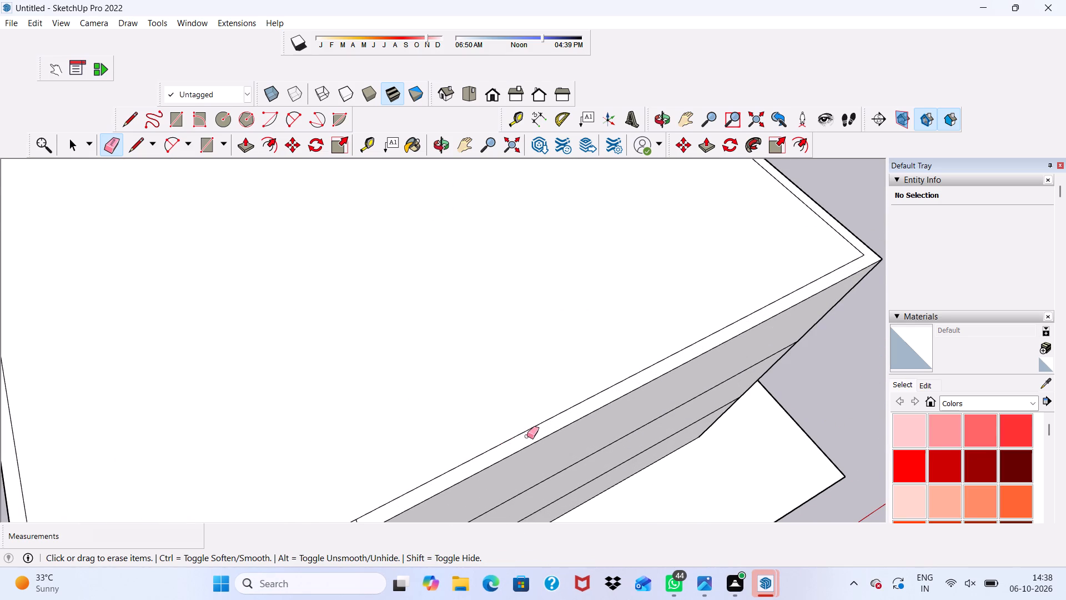
scroll(527, 436, "down", 4)
scroll(371, 479, "up", 8)
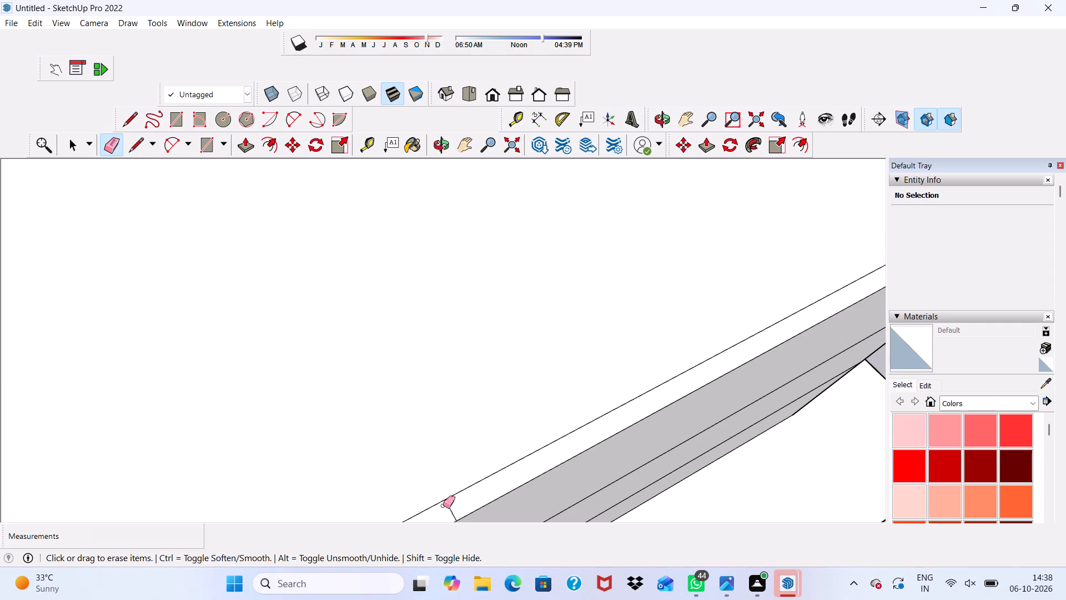
left_click(443, 505)
left_click_drag(459, 501, 444, 513)
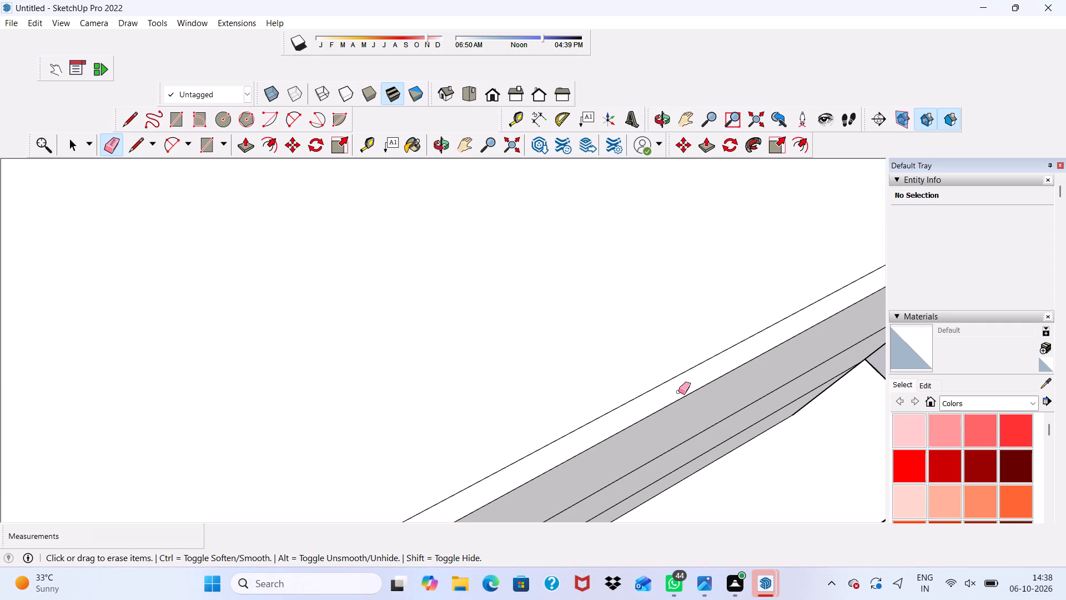
Inspect the capped third storey's front top edge up close for remaining stray lines.
scroll(657, 417, "down", 1)
scroll(525, 413, "up", 1)
scroll(531, 409, "down", 1)
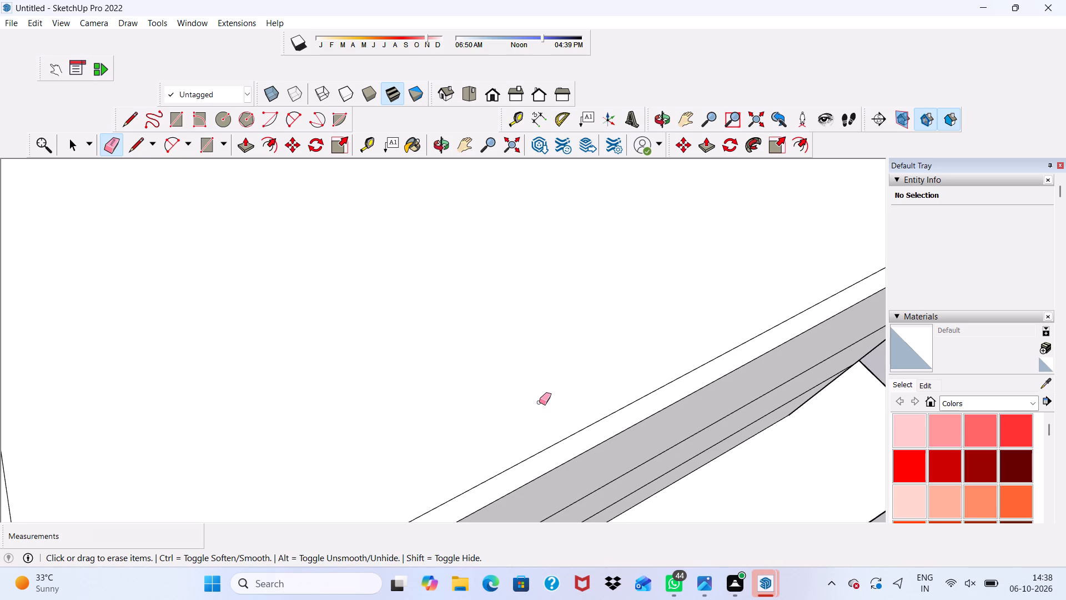
scroll(540, 401, "down", 3)
middle_click_drag(549, 428, 487, 325)
scroll(456, 273, "up", 2)
key("space")
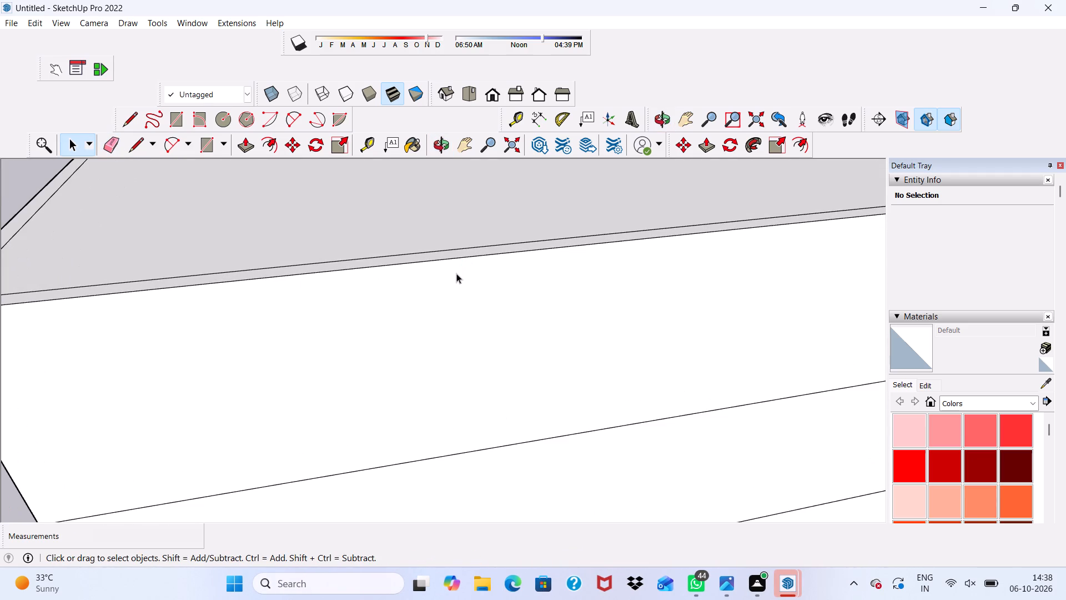
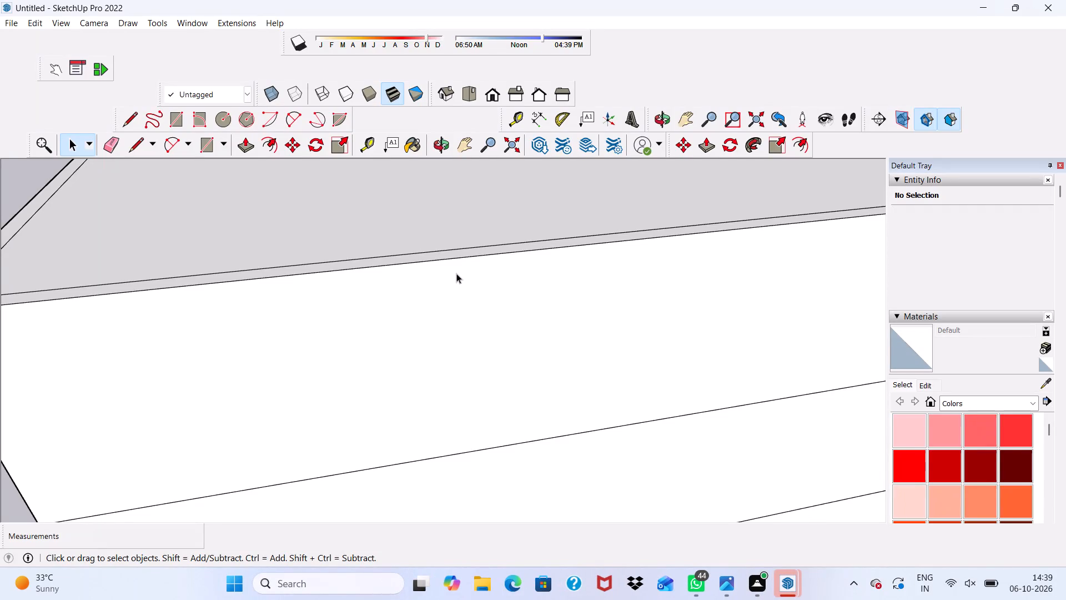
Pull the thin perimeter wall ring on the third storey's roof up 10' to raise the fourth-storey walls.
scroll(435, 303, "down", 10)
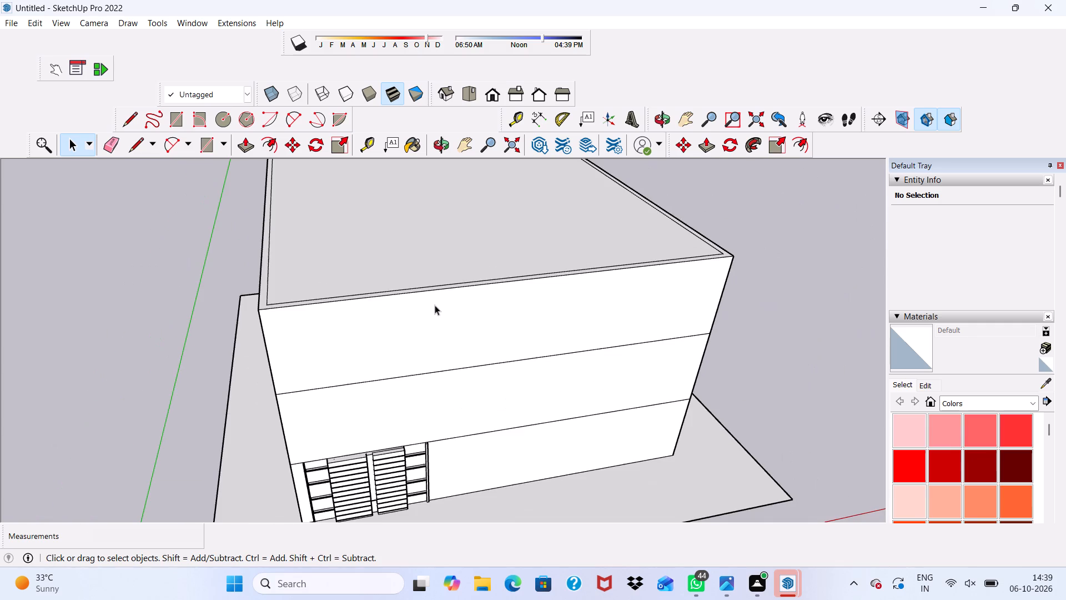
middle_click_drag(428, 266, 441, 194)
scroll(419, 227, "up", 1)
scroll(415, 234, "down", 9)
middle_click_drag(411, 253, 364, 238)
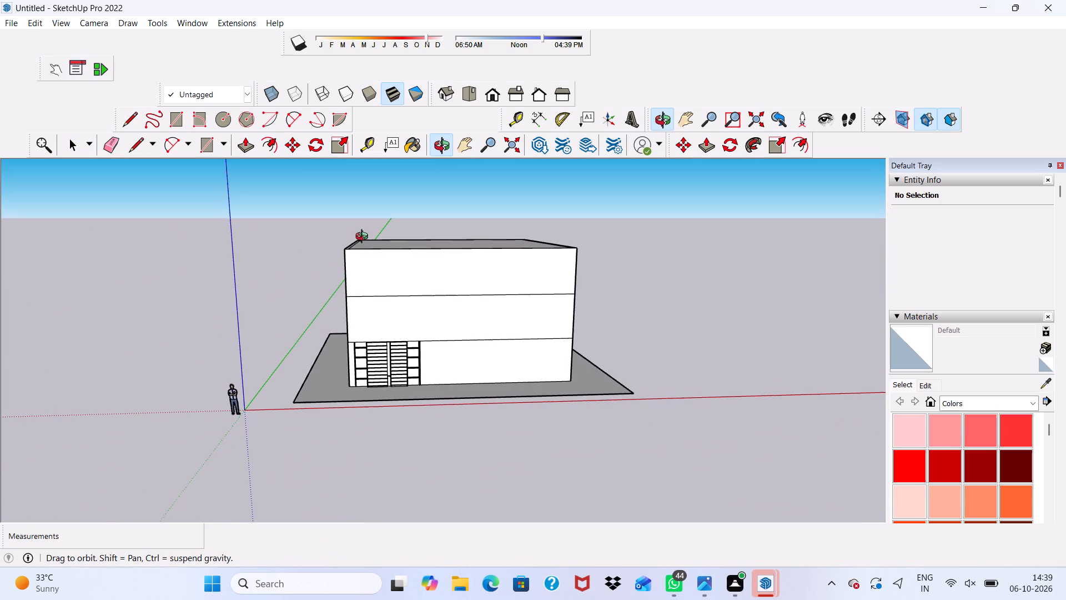
middle_click_drag(364, 238, 365, 238)
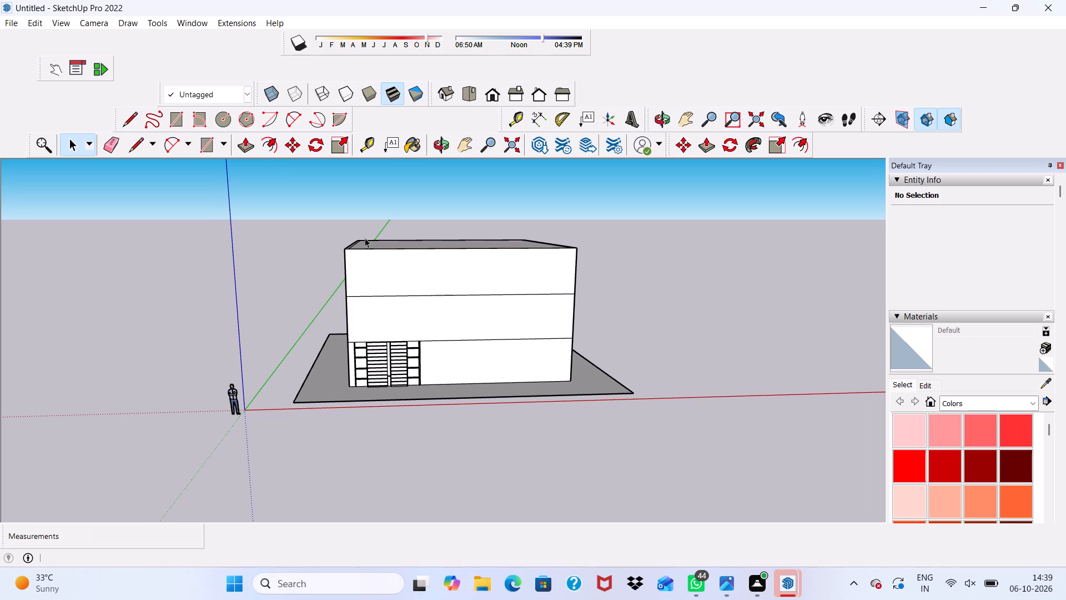
scroll(379, 248, "down", 3)
scroll(418, 260, "up", 6)
scroll(431, 220, "down", 1)
middle_click_drag(431, 223, 342, 429)
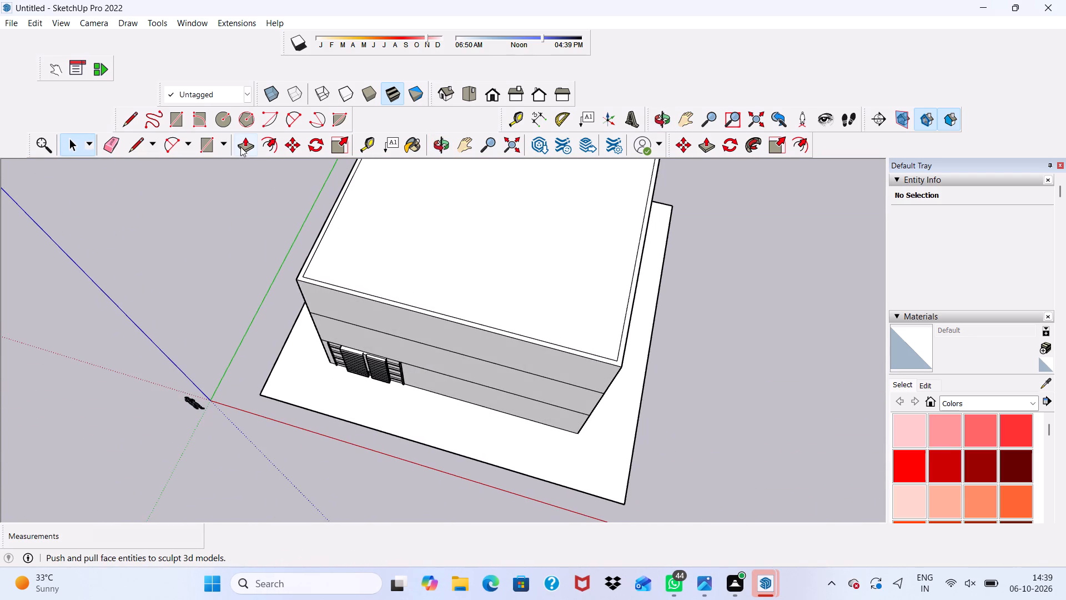
left_click(240, 143)
scroll(328, 262, "up", 14)
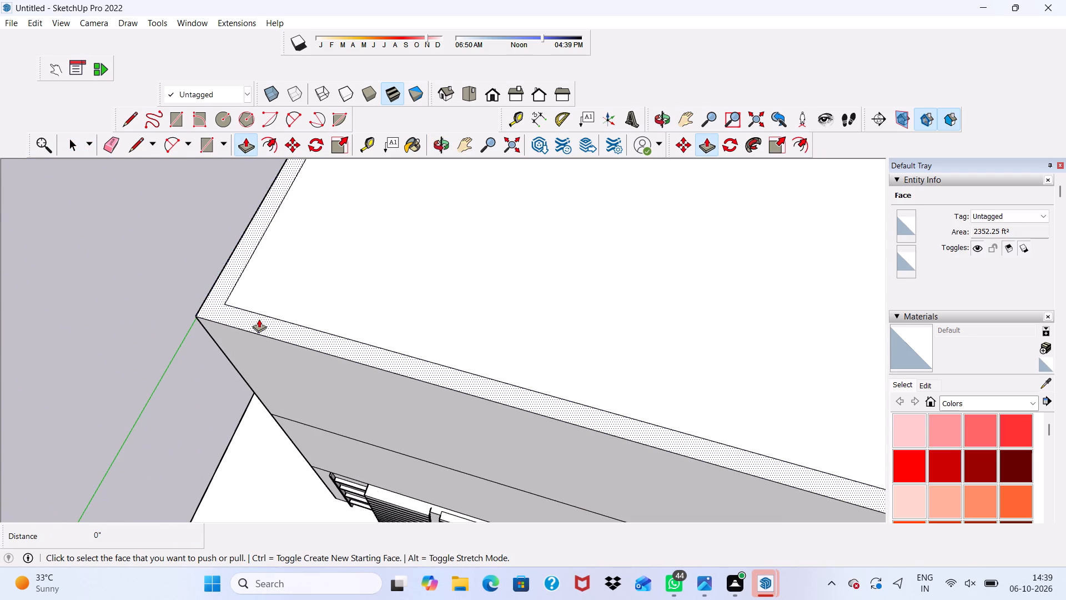
left_click(259, 319)
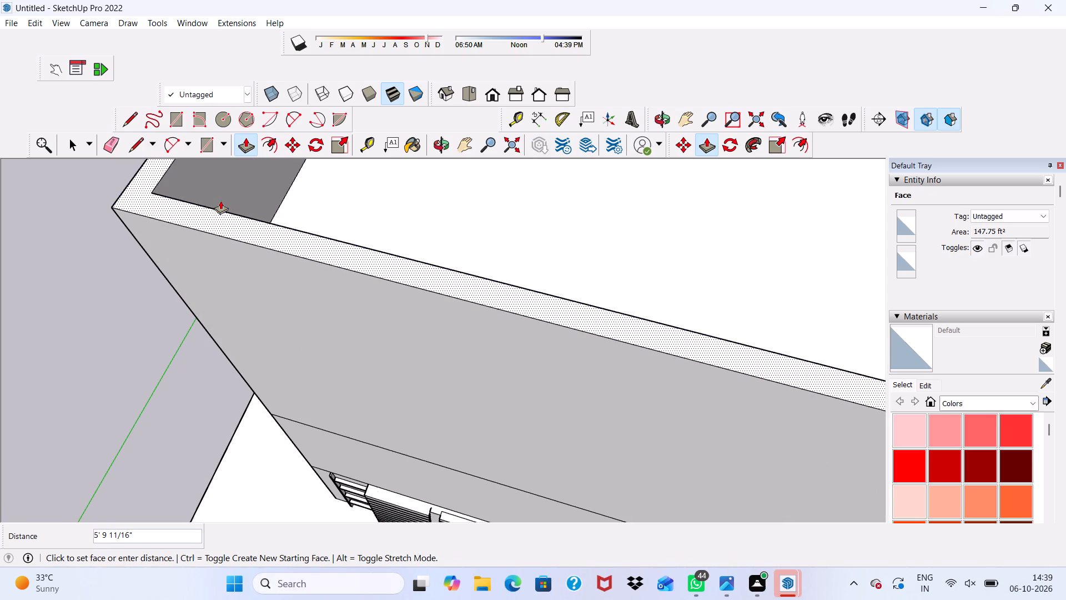
type("10'")
key("Return")
Pull the top ring of the fourth-storey walls up another 10' to form a separate fifth-storey wall band.
scroll(220, 201, "up", 1)
scroll(220, 200, "down", 8)
scroll(309, 257, "down", 4)
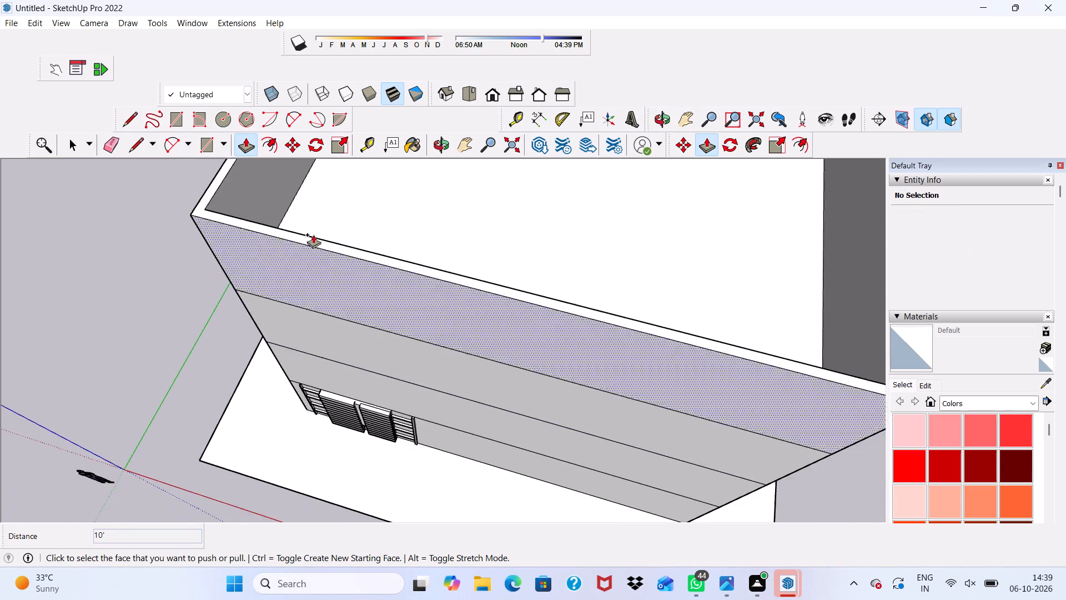
scroll(313, 234, "down", 8)
scroll(288, 234, "up", 7)
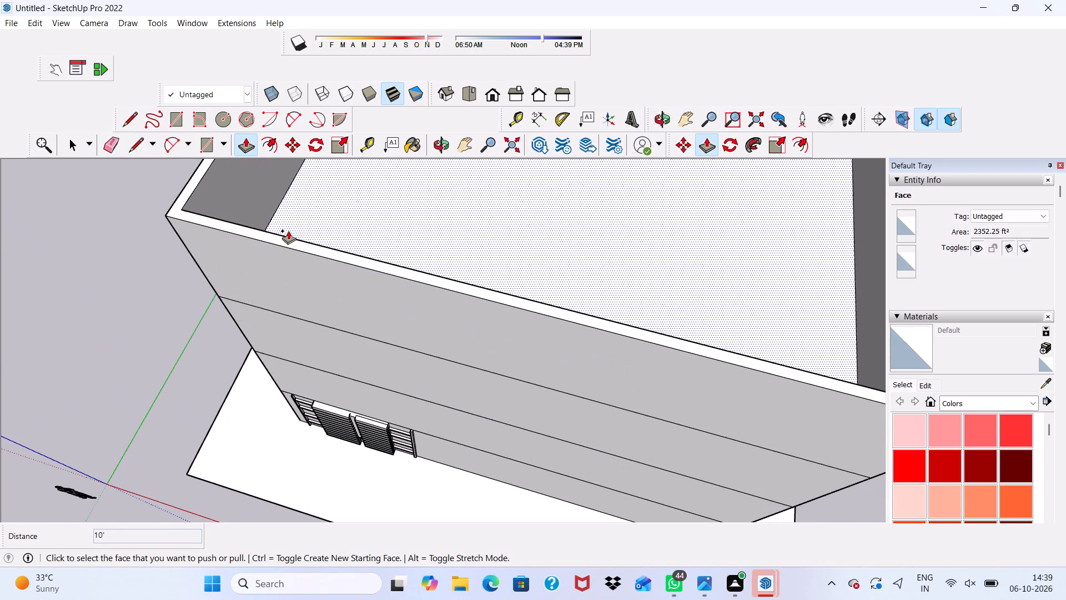
left_click(285, 241)
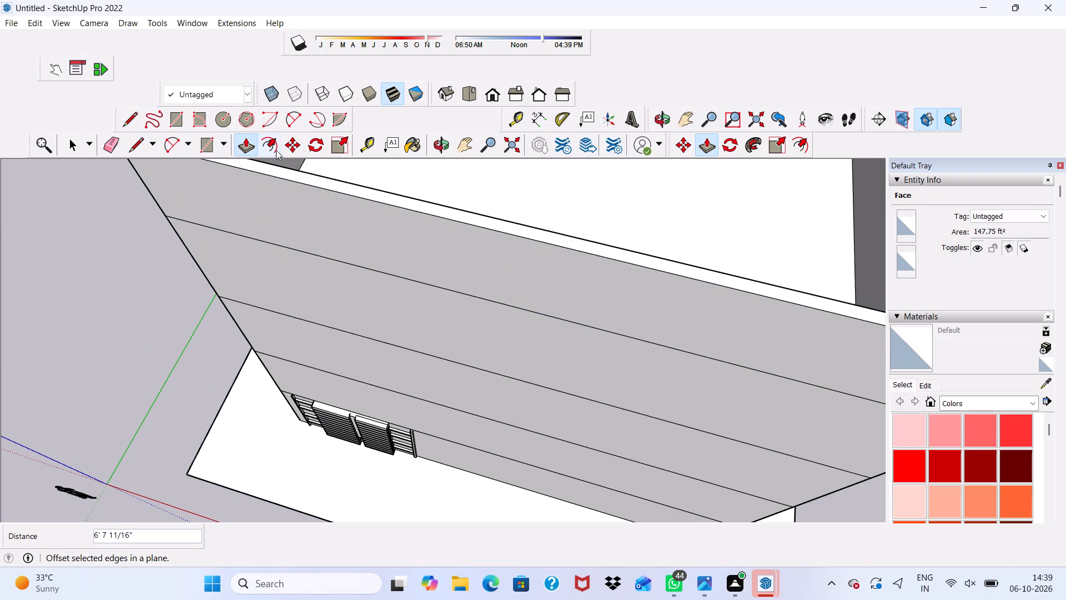
scroll(276, 139, "down", 13)
scroll(564, 218, "down", 4)
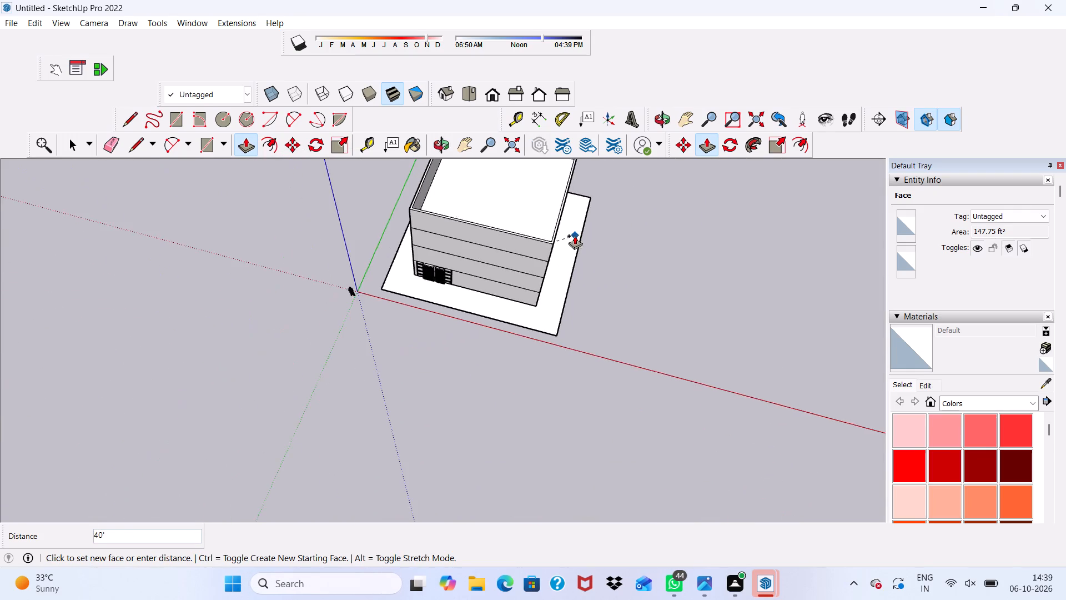
scroll(544, 224, "down", 3)
scroll(449, 212, "up", 3)
scroll(444, 187, "down", 5)
scroll(526, 174, "down", 4)
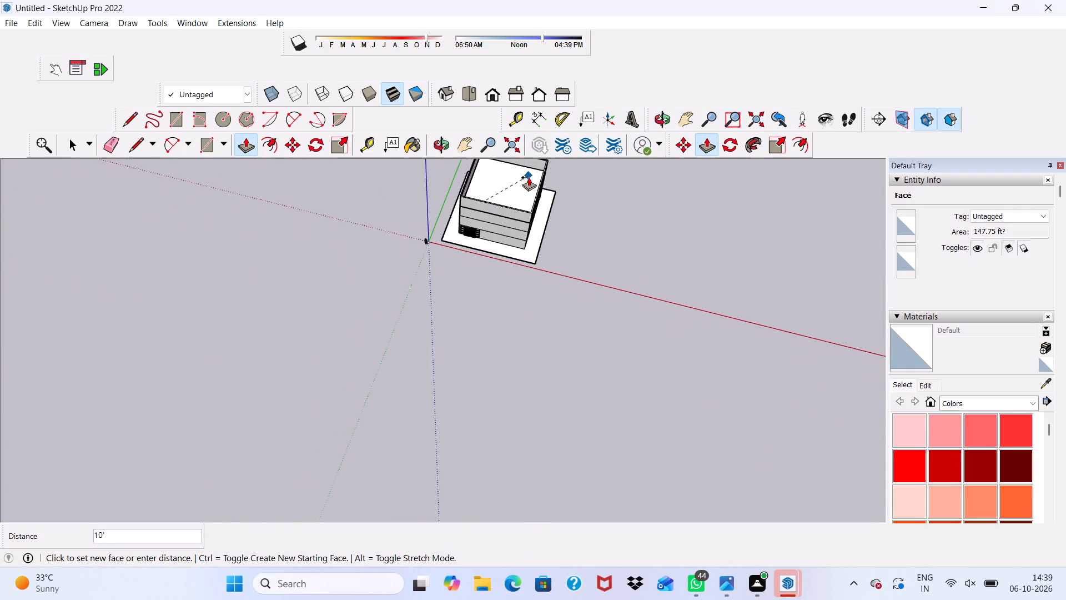
scroll(474, 173, "up", 4)
type("10'")
key("Return")
Examine the raised five-storey massing from the front, the side and above.
scroll(505, 122, "down", 5)
scroll(509, 124, "up", 1)
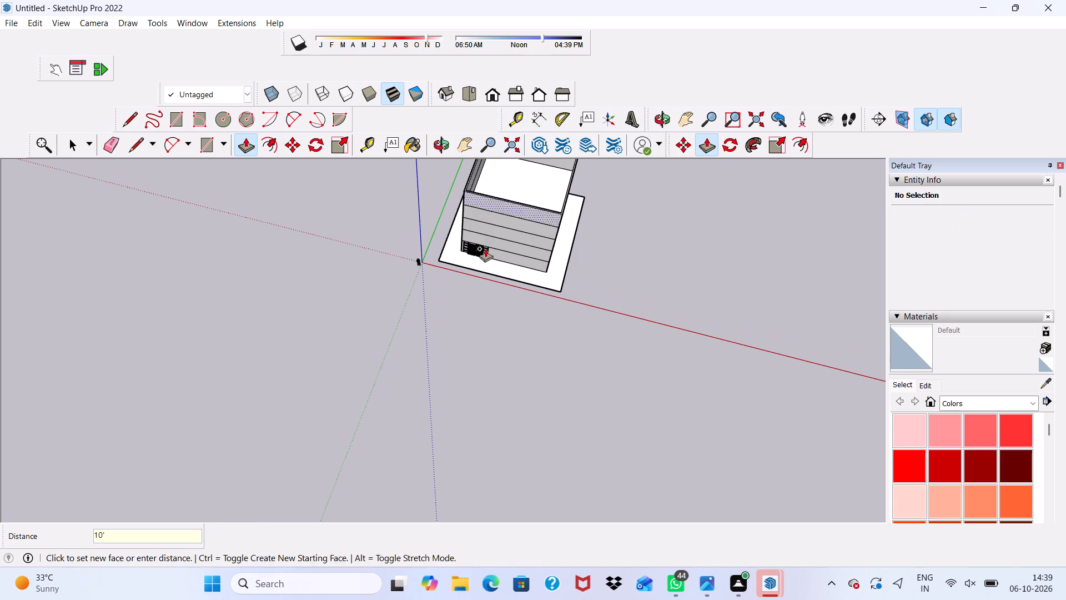
middle_click_drag(488, 238, 597, 71)
scroll(472, 286, "up", 5)
scroll(472, 89, "up", 4)
scroll(417, 241, "up", 3)
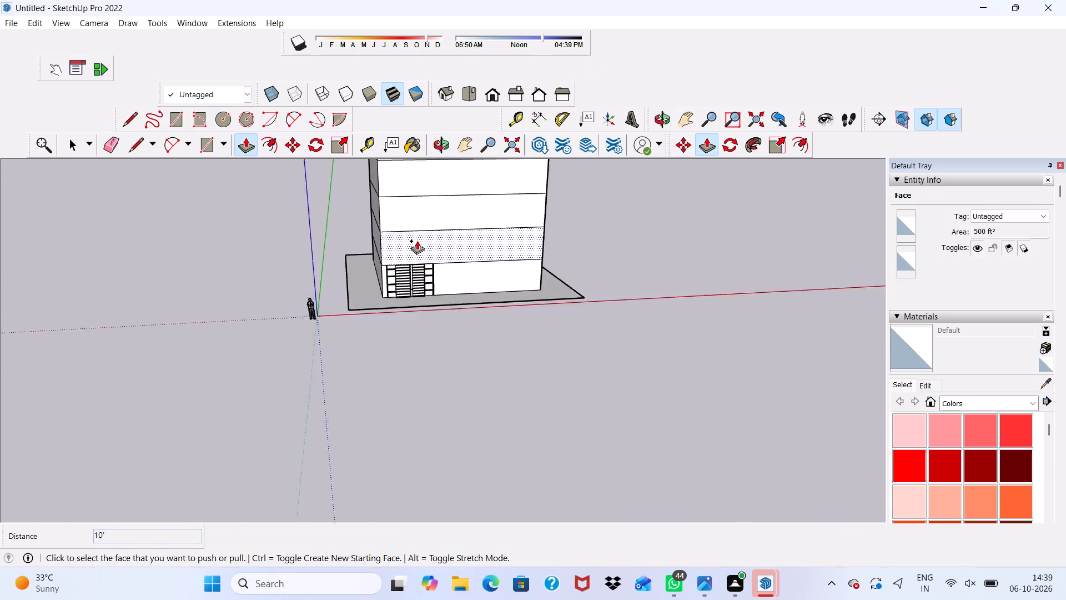
scroll(417, 241, "up", 2)
scroll(428, 176, "down", 3)
middle_click_drag(425, 180, 79, 353)
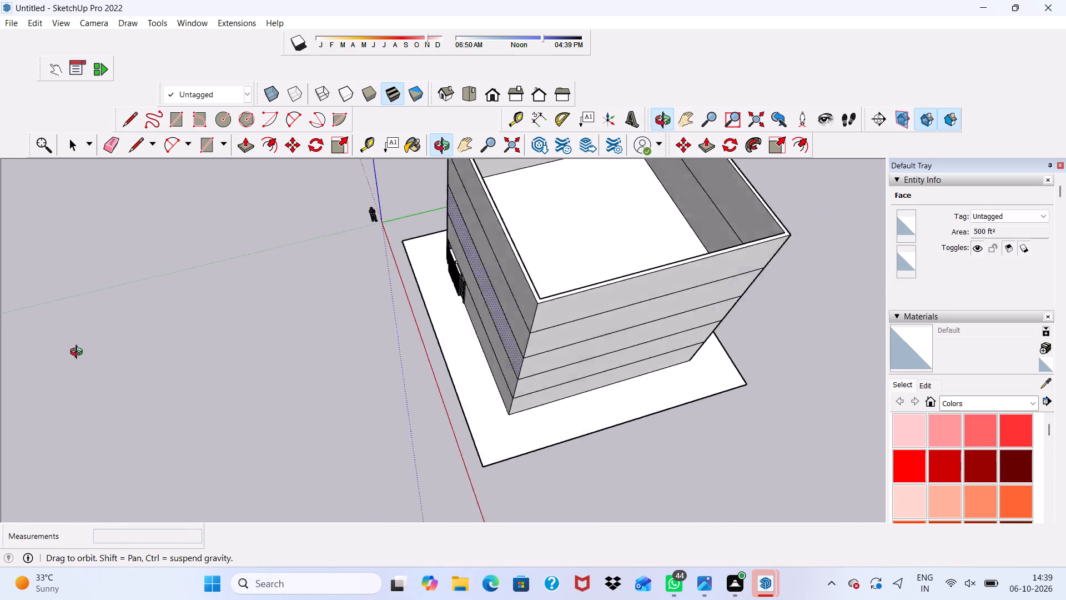
middle_click_drag(79, 353, 0, 316)
scroll(645, 206, "up", 4)
scroll(595, 221, "down", 3)
middle_click_drag(423, 269, 911, 192)
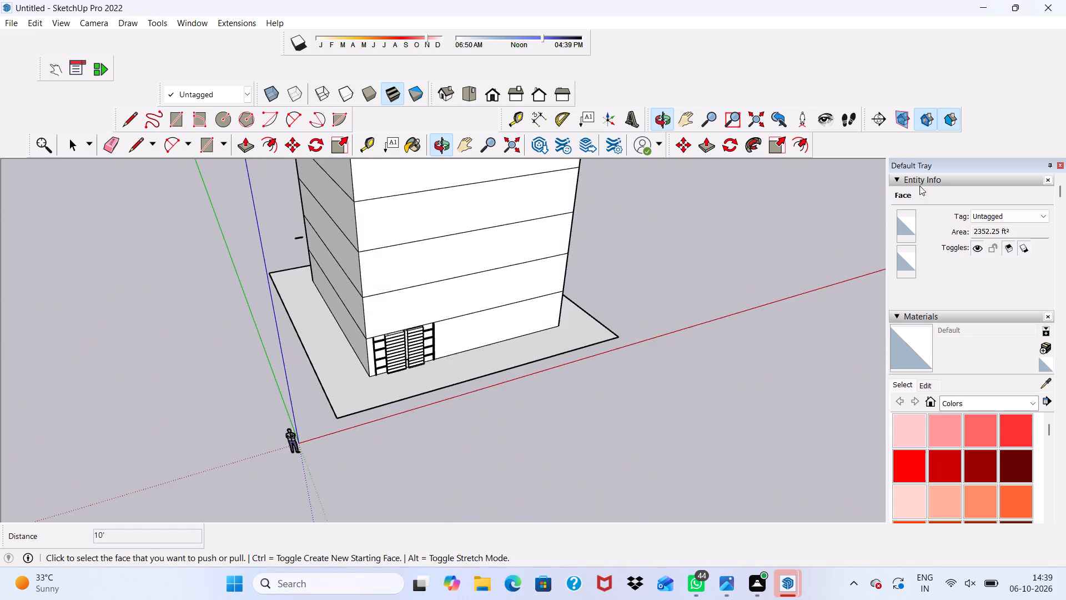
scroll(467, 289, "up", 4)
scroll(466, 289, "down", 5)
middle_click_drag(480, 390, 368, 274)
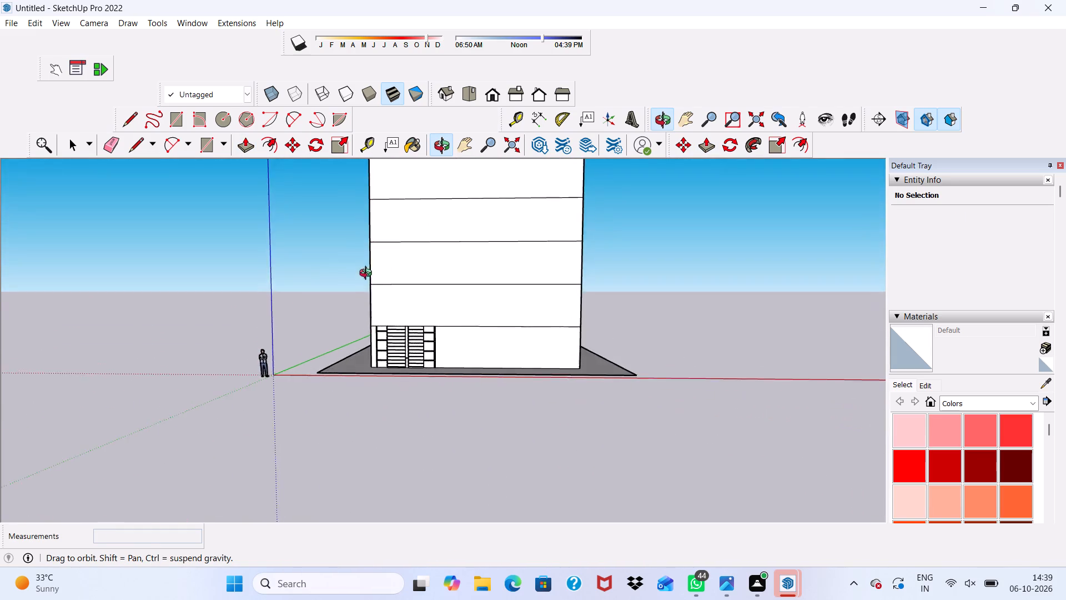
middle_click_drag(368, 274, 395, 272)
scroll(556, 229, "up", 2)
scroll(426, 189, "up", 3)
scroll(426, 189, "down", 1)
scroll(426, 189, "up", 2)
scroll(426, 189, "down", 16)
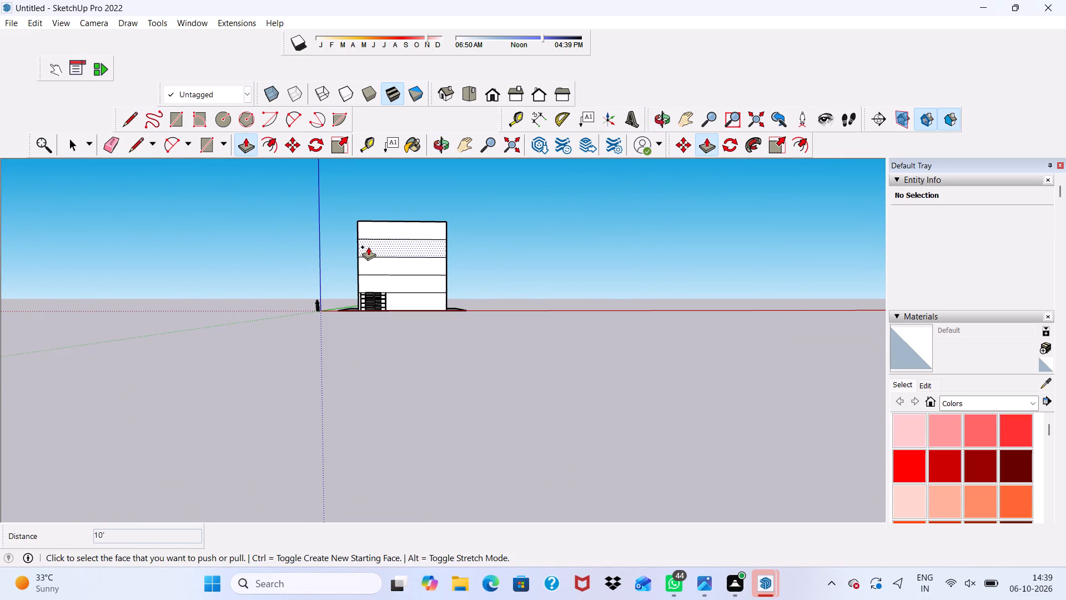
scroll(368, 247, "down", 1)
scroll(231, 111, "up", 2)
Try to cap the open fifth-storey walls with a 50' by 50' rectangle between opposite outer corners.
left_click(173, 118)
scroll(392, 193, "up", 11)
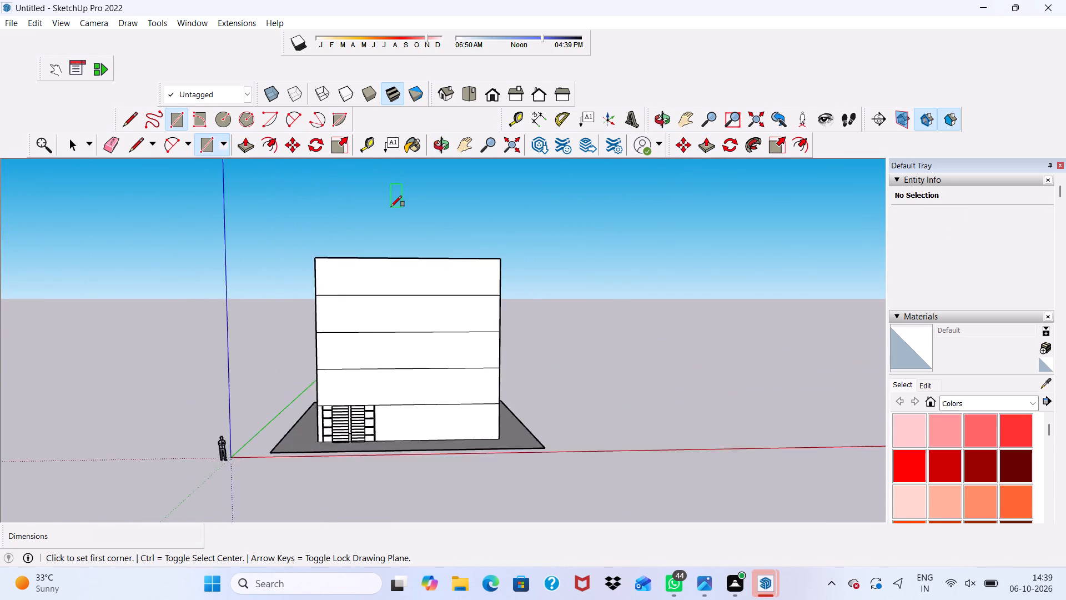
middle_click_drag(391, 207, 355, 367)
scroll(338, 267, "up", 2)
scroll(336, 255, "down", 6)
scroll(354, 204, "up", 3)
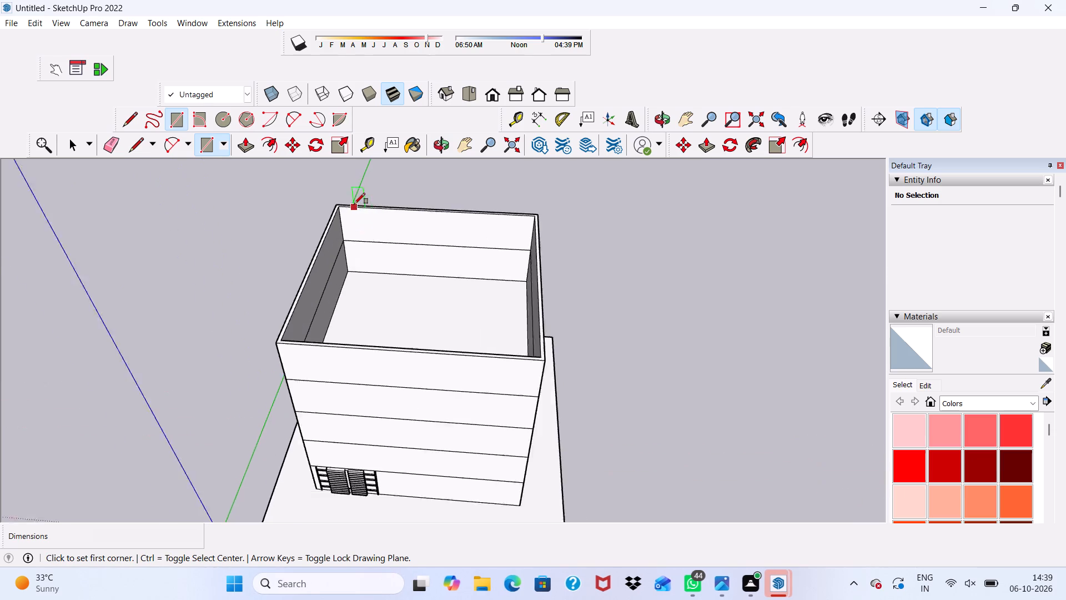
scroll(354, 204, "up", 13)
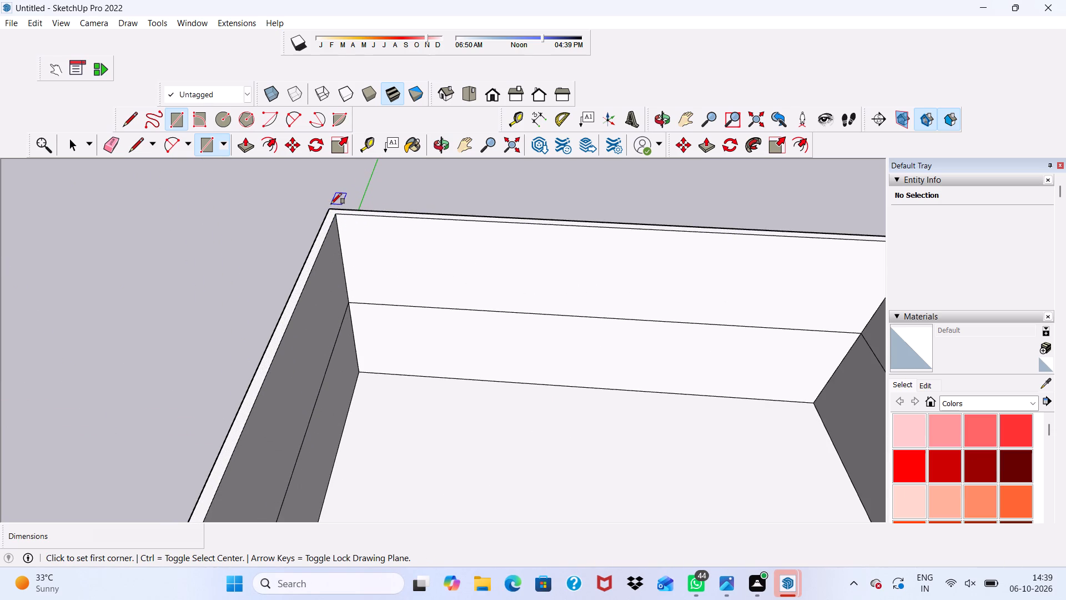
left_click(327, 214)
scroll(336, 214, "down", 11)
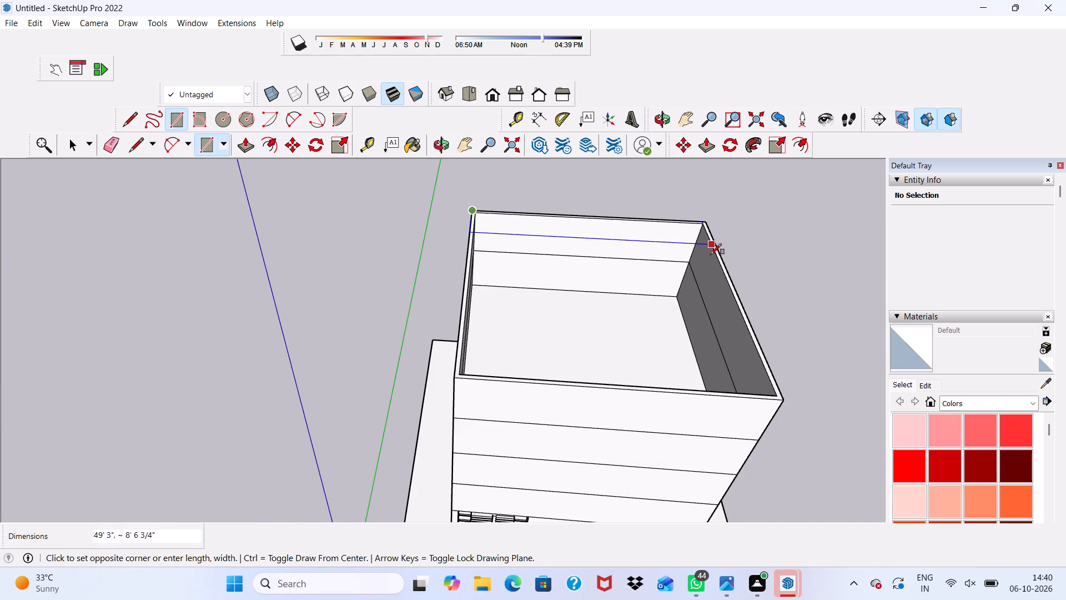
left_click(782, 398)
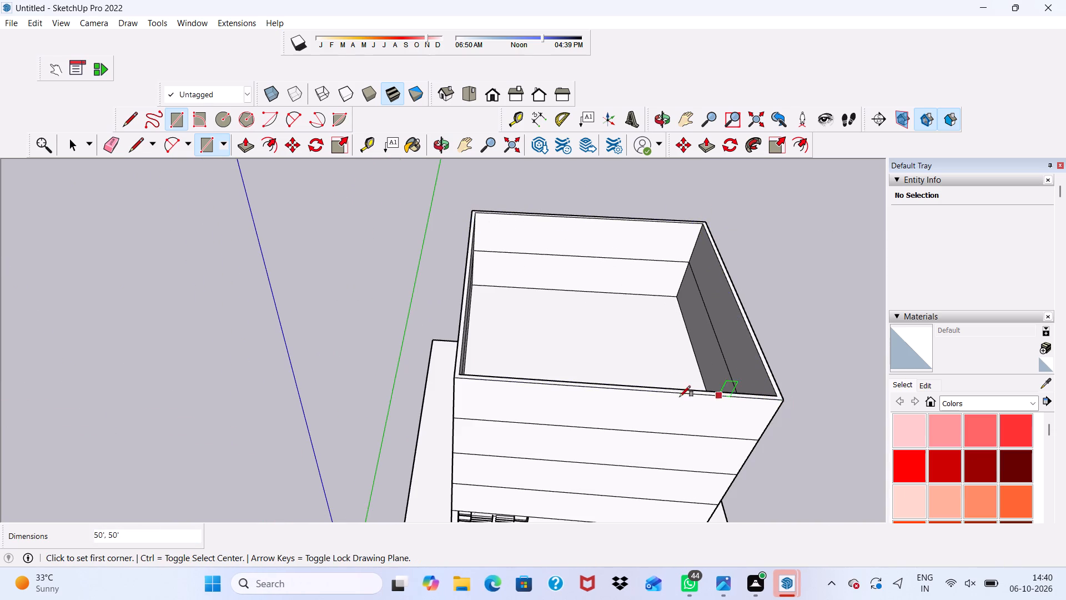
Draw a rectangle about 1' 11 1/2" by 50' across the wall tops from front to rear, closing the roof opening.
left_click(616, 389)
scroll(549, 178, "up", 4)
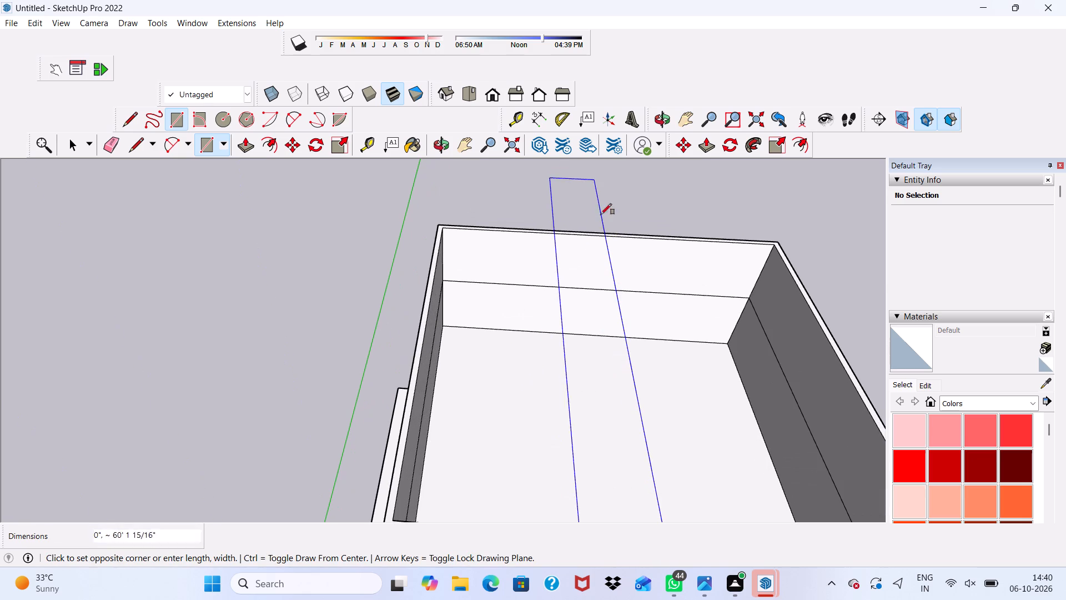
scroll(602, 229, "up", 4)
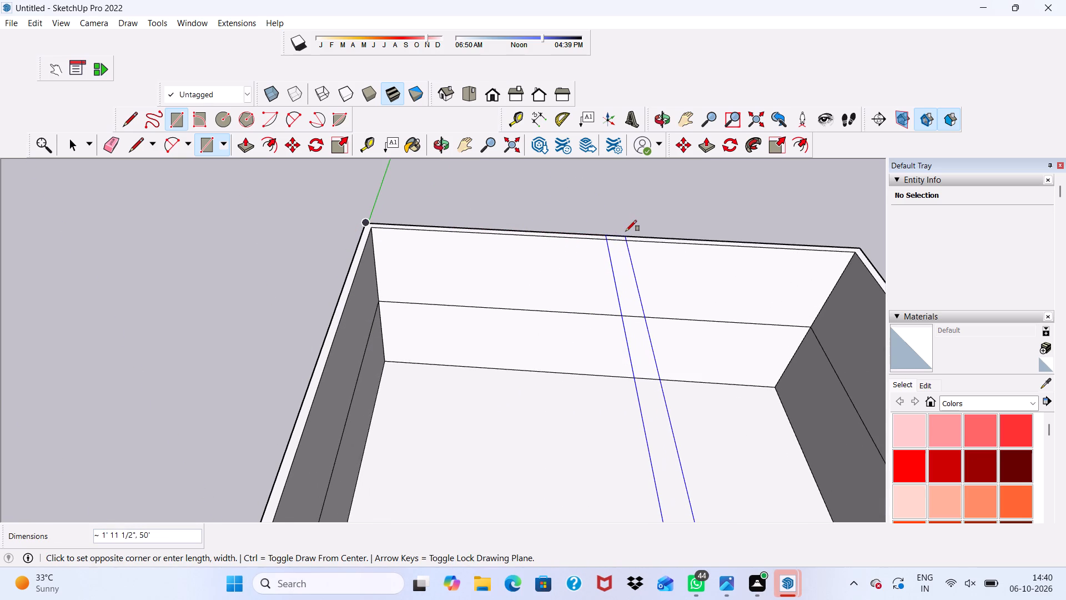
left_click(626, 231)
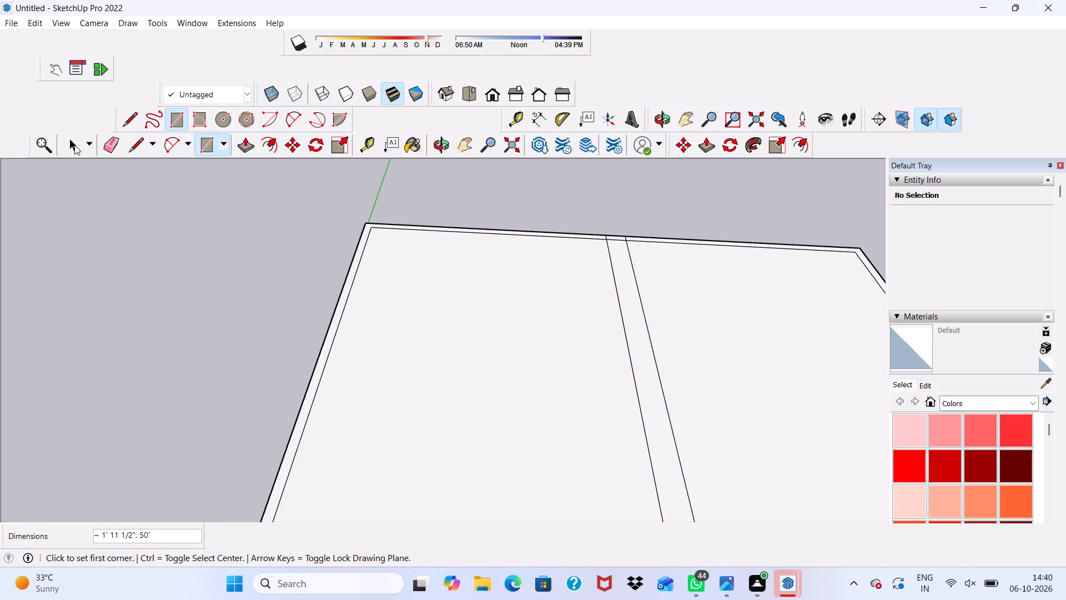
Erase the narrow rectangle's two long lines running across the fifth storey's roof face.
left_click(104, 137)
left_click_drag(582, 321, 655, 330)
scroll(626, 267, "up", 4)
left_click_drag(627, 267, 592, 303)
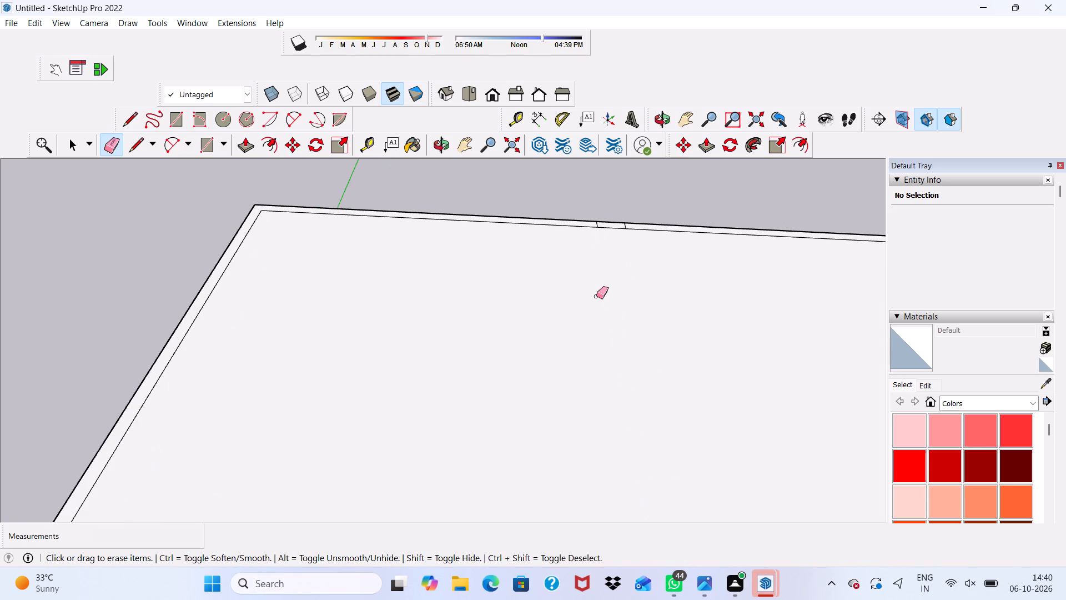
Erase the two short leftover lines crossing the rear wall's top.
scroll(695, 169, "up", 5)
scroll(601, 247, "up", 3)
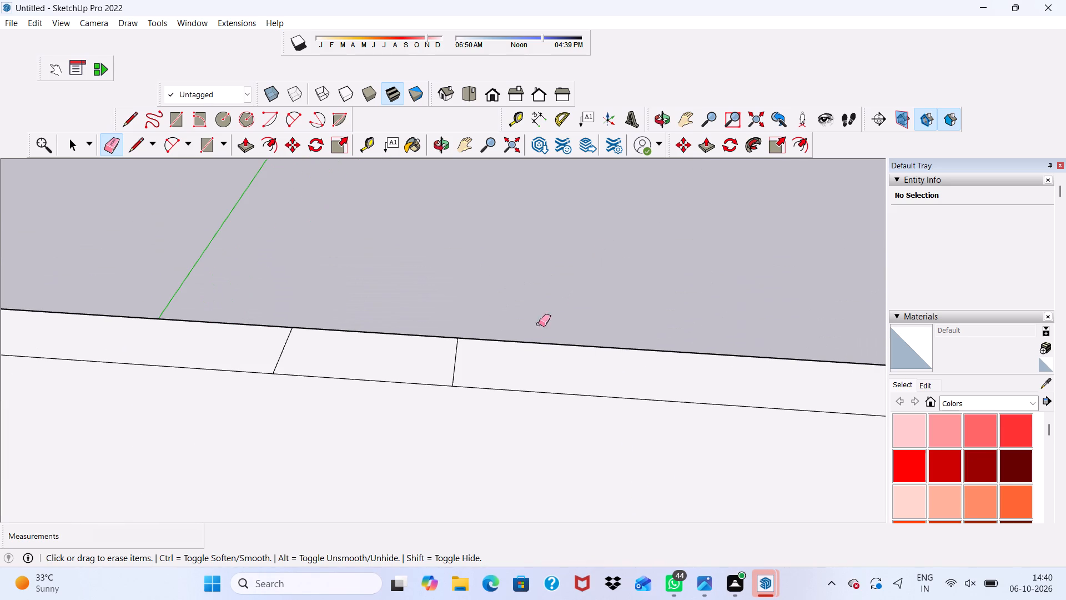
left_click(452, 366)
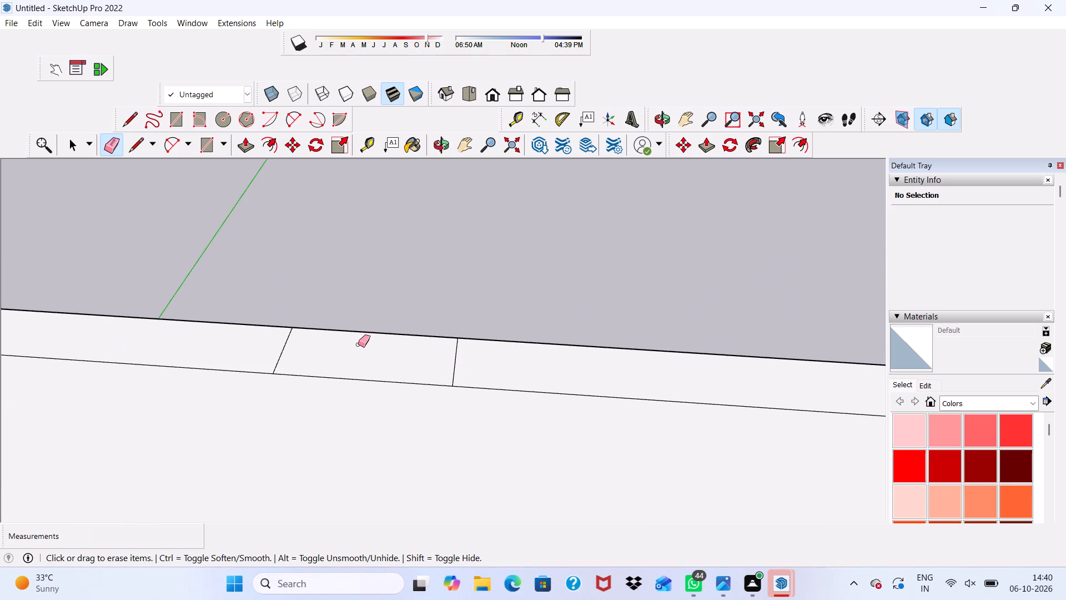
left_click_drag(274, 351, 457, 367)
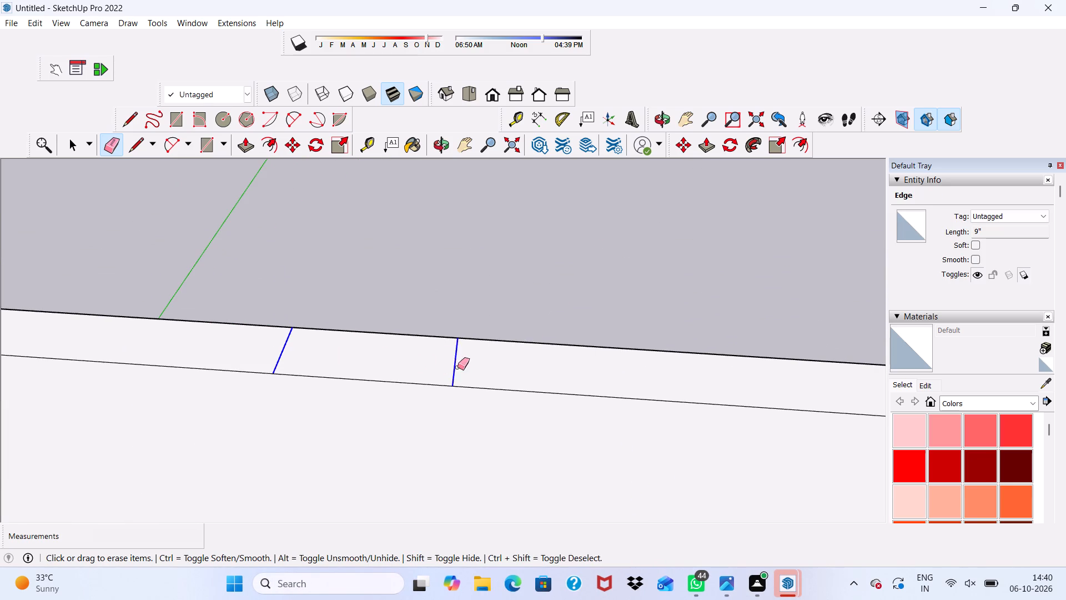
left_click_drag(457, 367, 474, 366)
Erase the two short leftover lines crossing the front wall's top.
scroll(477, 353, "down", 9)
scroll(474, 339, "up", 1)
scroll(474, 339, "down", 1)
scroll(474, 339, "up", 1)
scroll(592, 264, "down", 10)
scroll(419, 332, "up", 1)
scroll(433, 333, "down", 4)
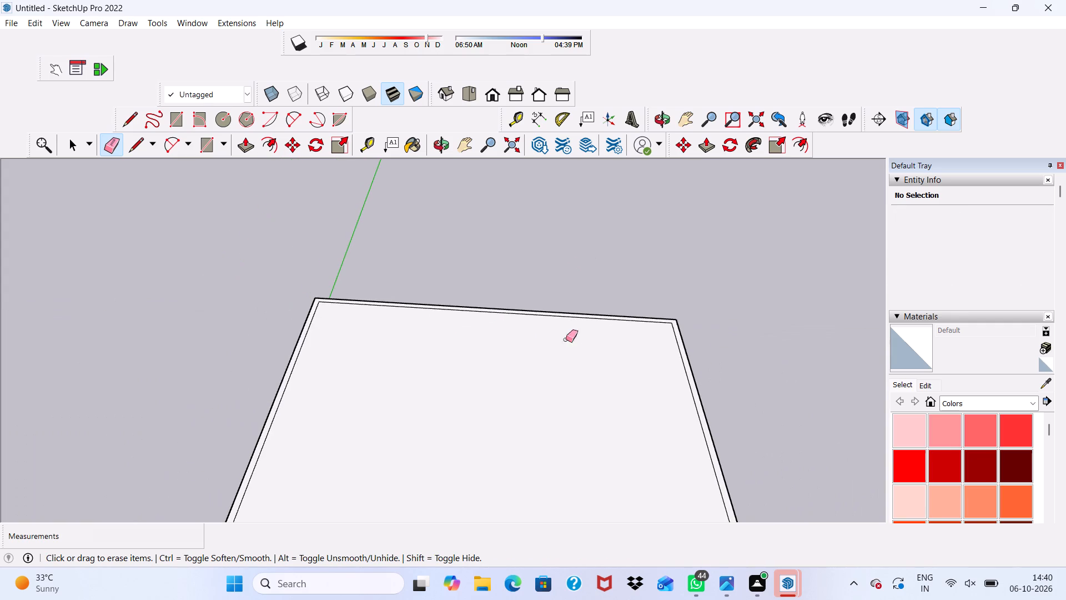
scroll(562, 404, "down", 5)
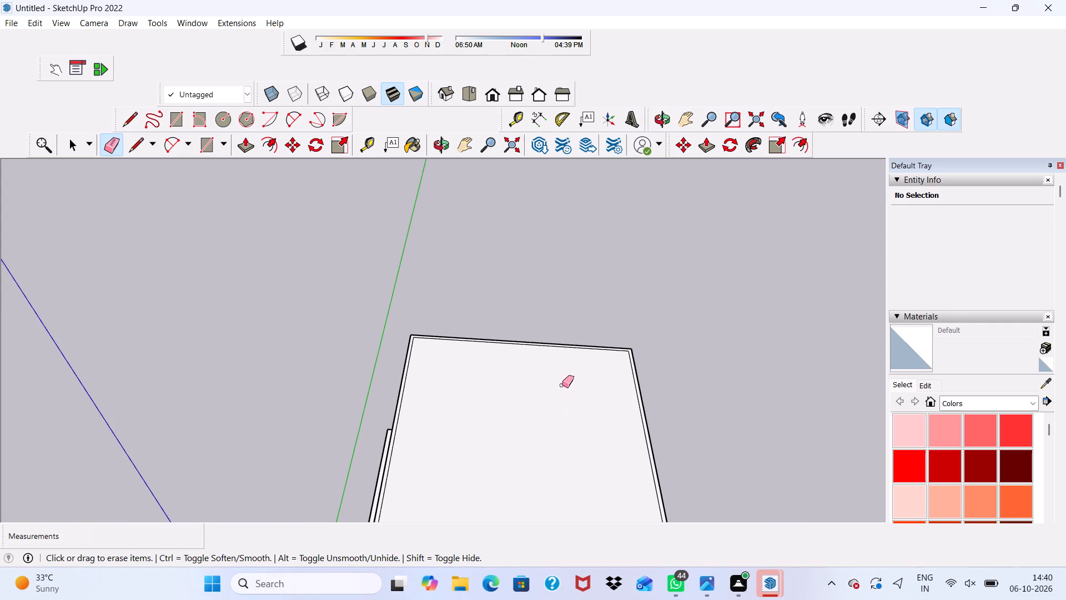
scroll(562, 385, "down", 4)
scroll(564, 338, "down", 5)
scroll(536, 472, "up", 20)
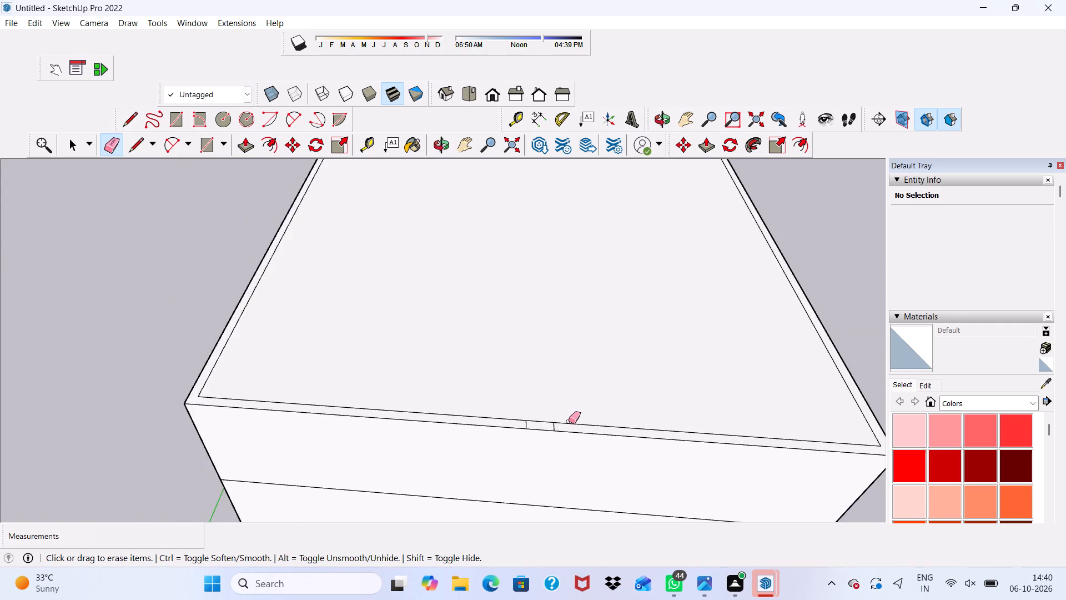
scroll(569, 421, "up", 4)
left_click_drag(487, 424, 487, 424)
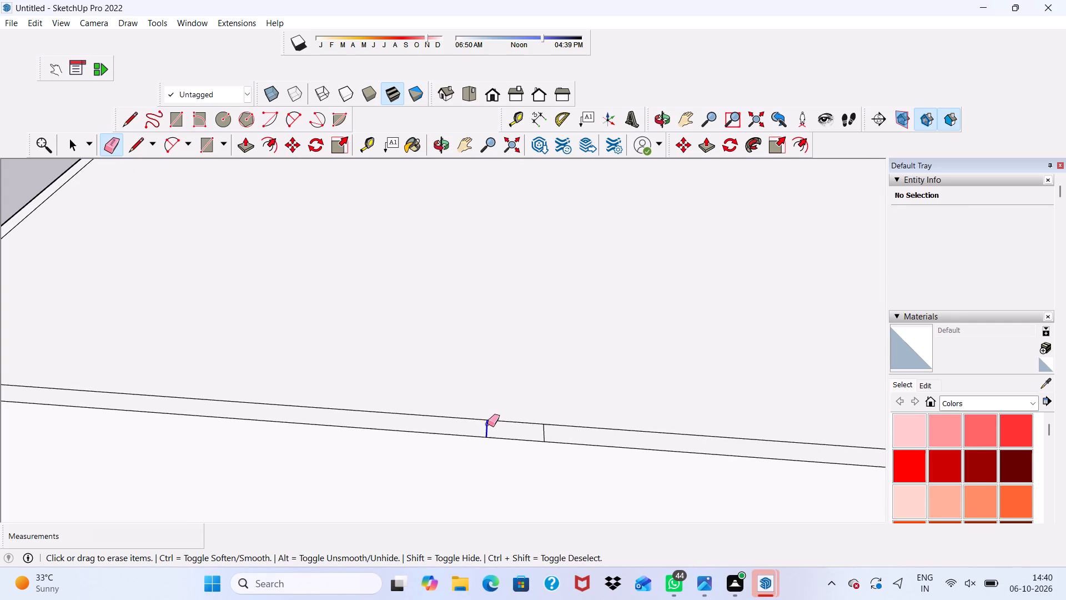
left_click_drag(487, 424, 562, 433)
scroll(544, 404, "down", 7)
middle_click_drag(609, 459, 614, 414)
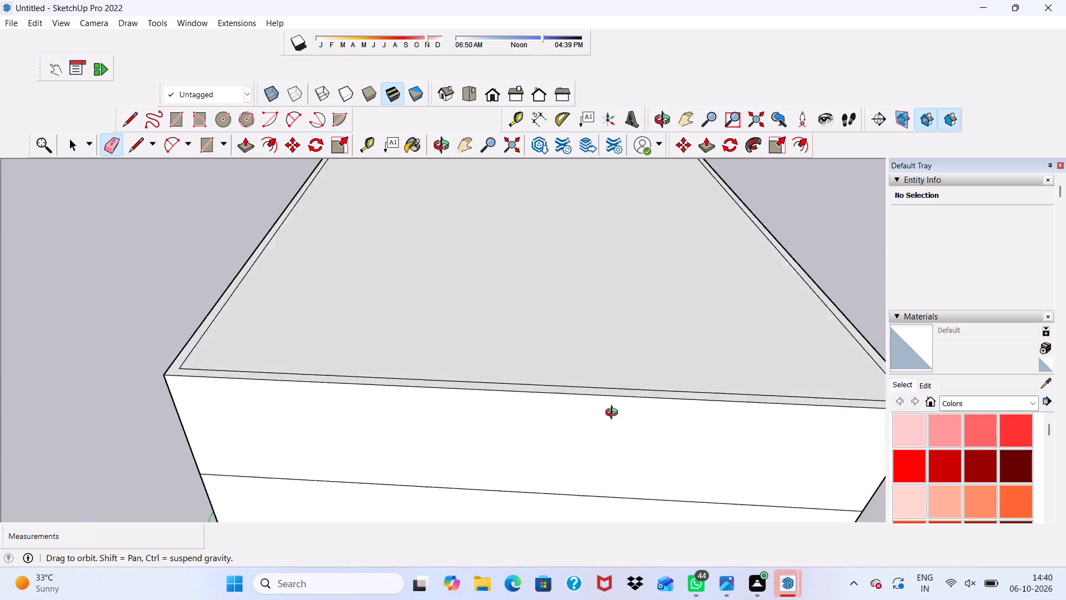
middle_click_drag(614, 414, 679, 316)
scroll(725, 334, "up", 4)
key("space")
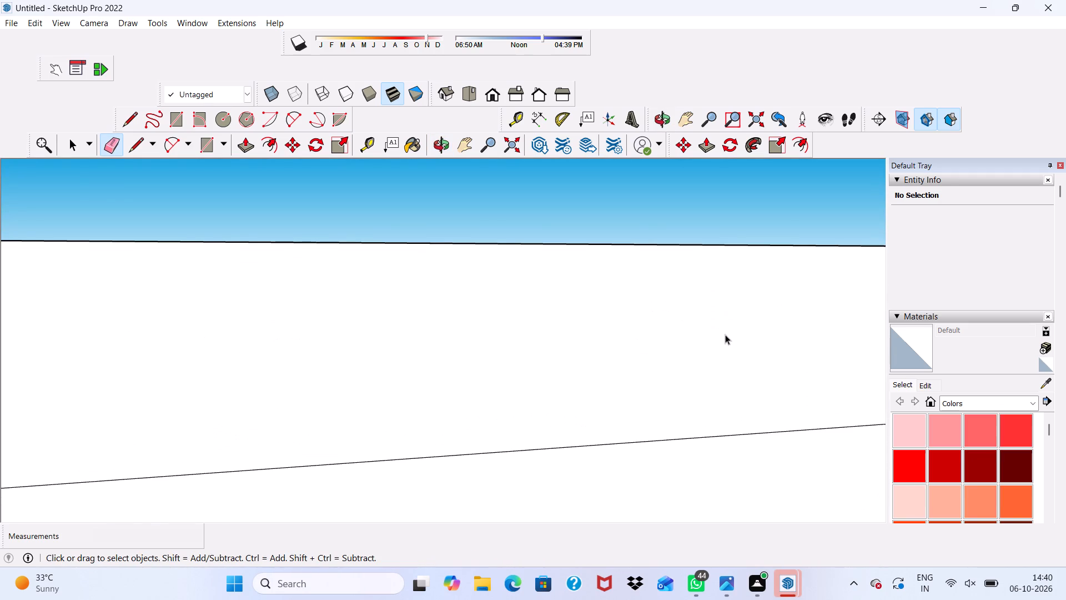
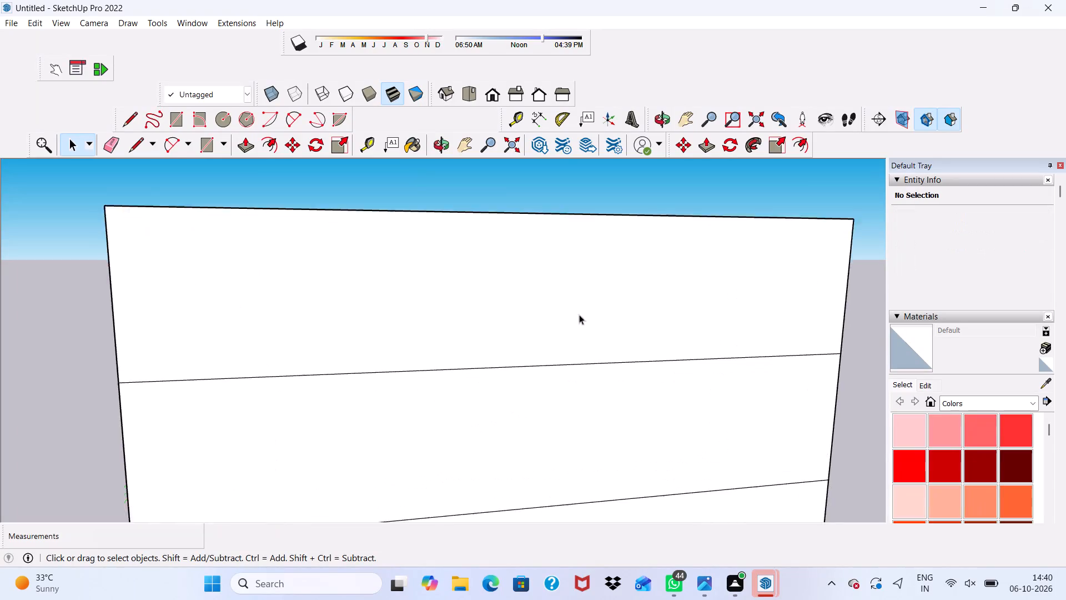
Examine the front facade and the slatted panels on its ground floor from several angles.
scroll(605, 308, "down", 11)
middle_click_drag(580, 408, 535, 280)
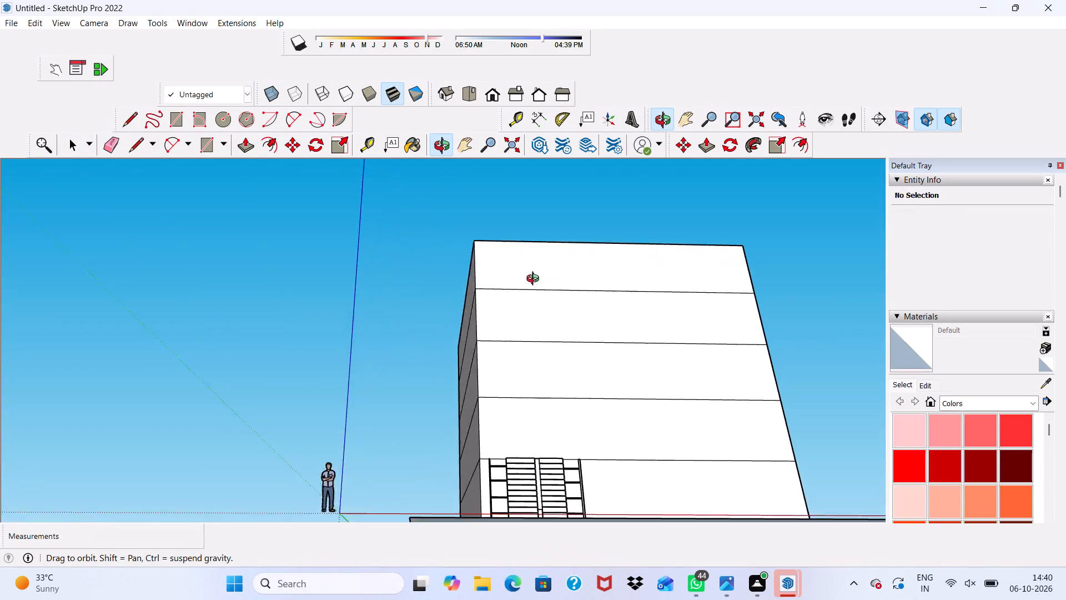
middle_click_drag(535, 280, 492, 282)
scroll(487, 457, "up", 10)
scroll(498, 451, "down", 1)
scroll(498, 451, "up", 6)
middle_click_drag(575, 362, 580, 465)
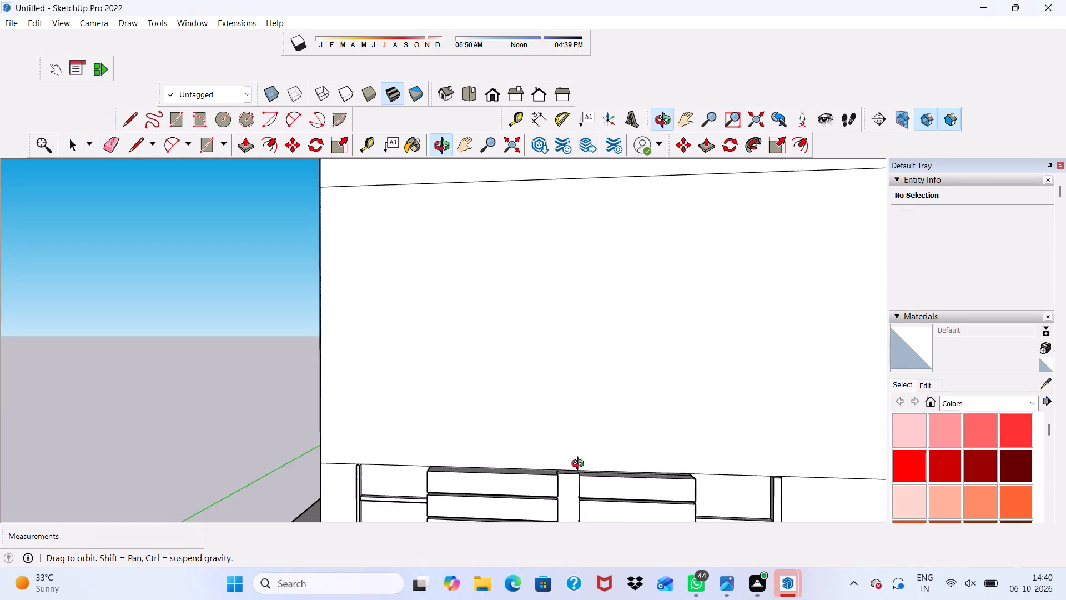
middle_click_drag(580, 465, 516, 485)
scroll(525, 469, "up", 2)
scroll(530, 461, "down", 15)
middle_click_drag(671, 359, 758, 279)
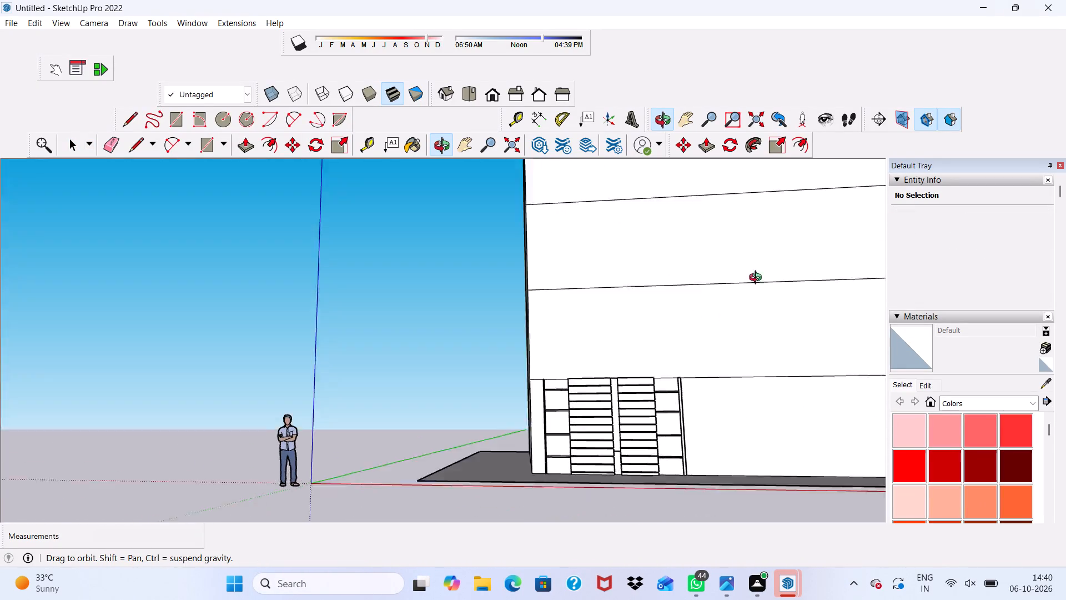
middle_click_drag(758, 279, 725, 332)
scroll(533, 356, "up", 5)
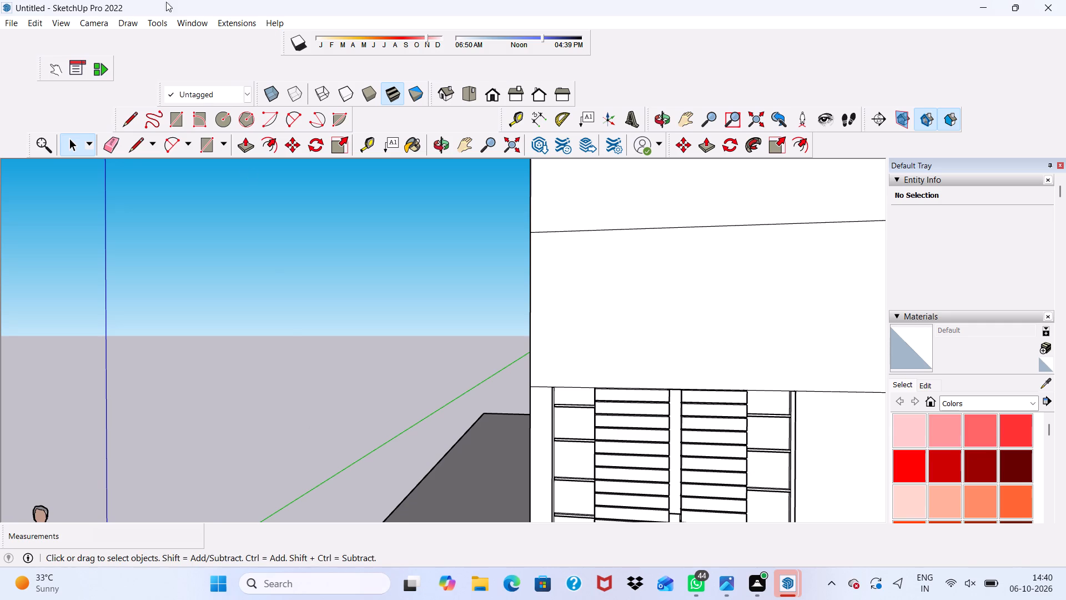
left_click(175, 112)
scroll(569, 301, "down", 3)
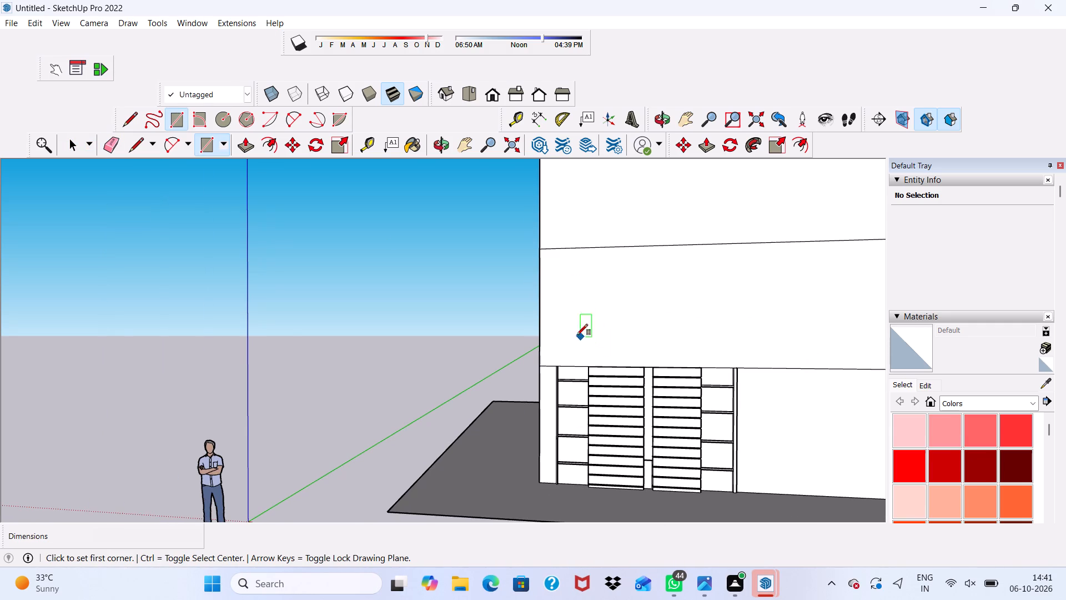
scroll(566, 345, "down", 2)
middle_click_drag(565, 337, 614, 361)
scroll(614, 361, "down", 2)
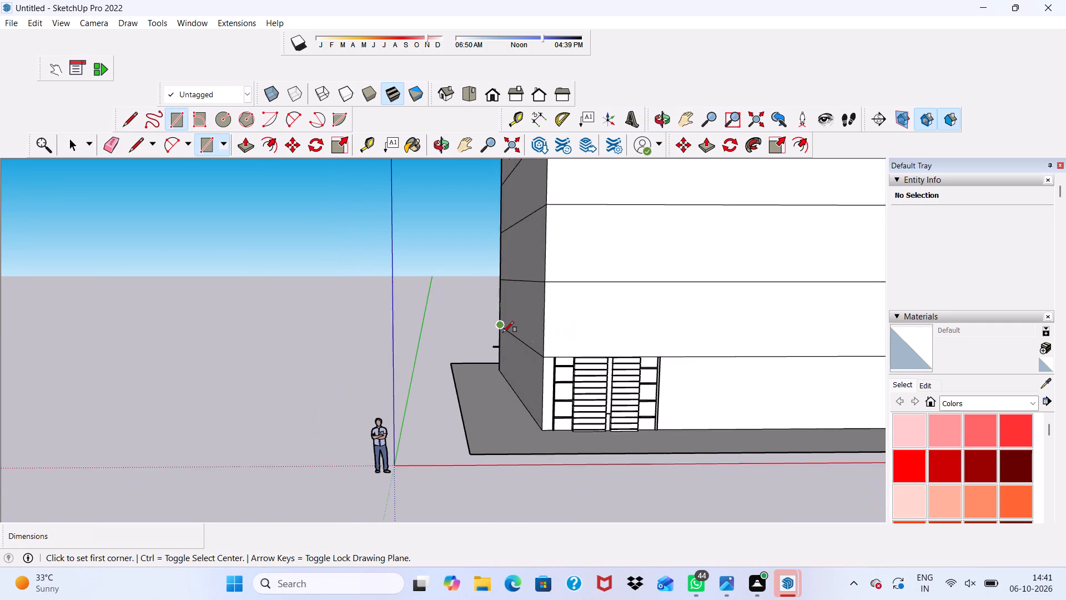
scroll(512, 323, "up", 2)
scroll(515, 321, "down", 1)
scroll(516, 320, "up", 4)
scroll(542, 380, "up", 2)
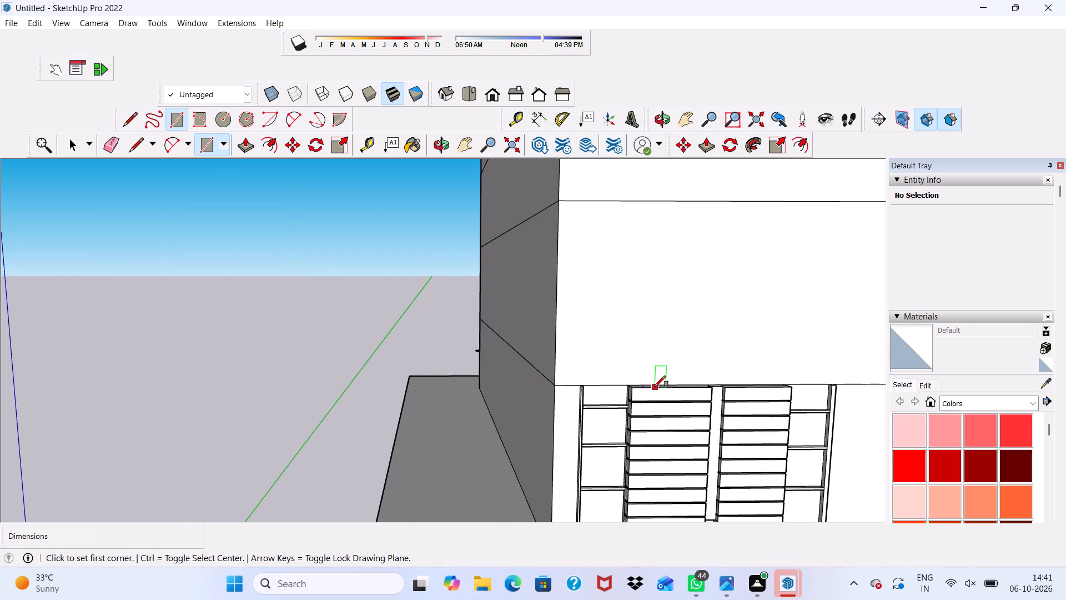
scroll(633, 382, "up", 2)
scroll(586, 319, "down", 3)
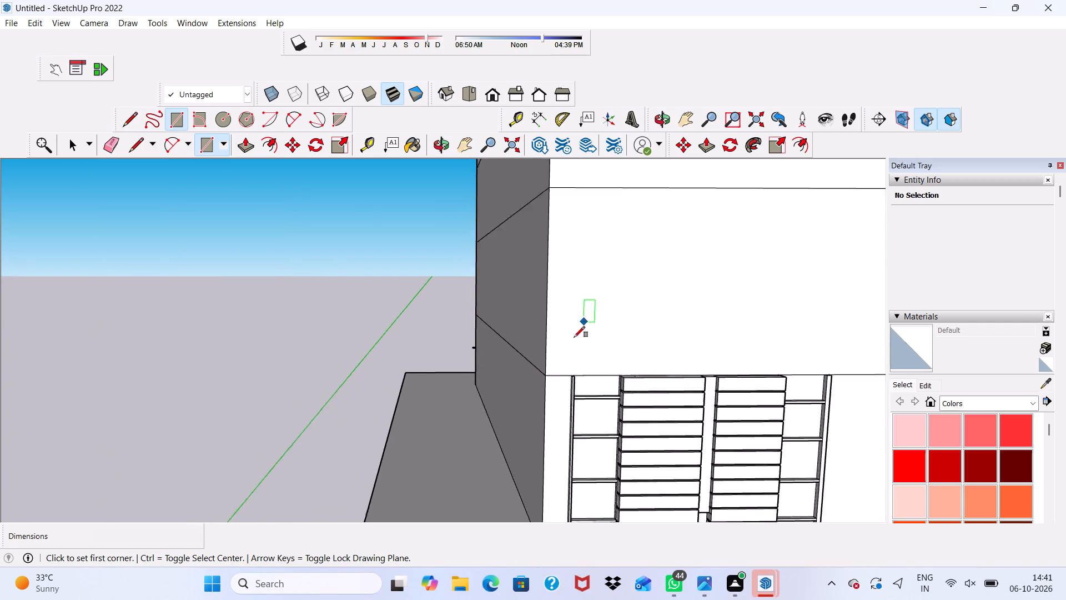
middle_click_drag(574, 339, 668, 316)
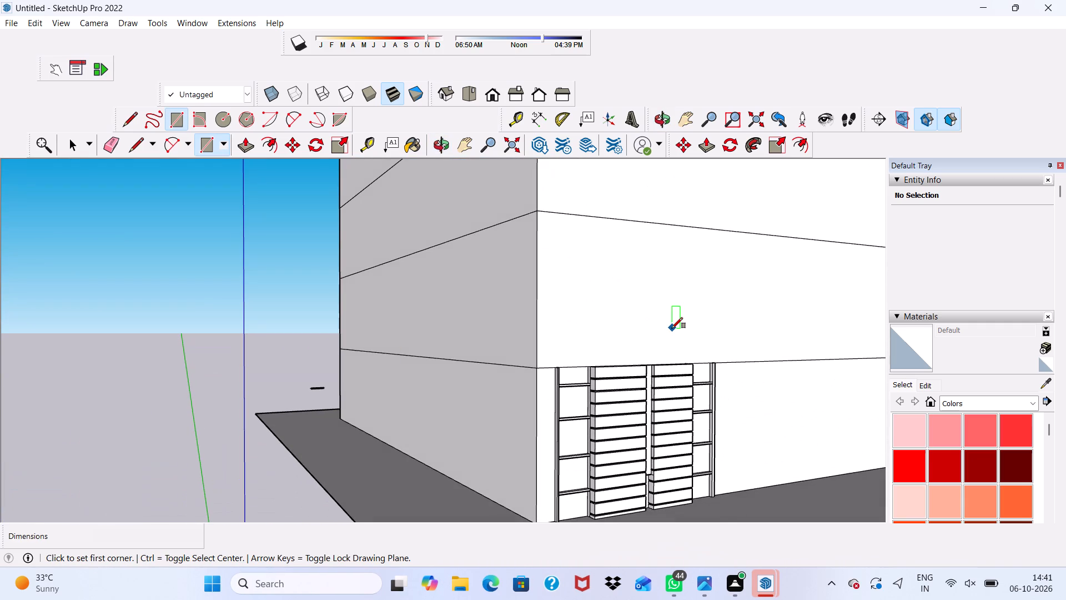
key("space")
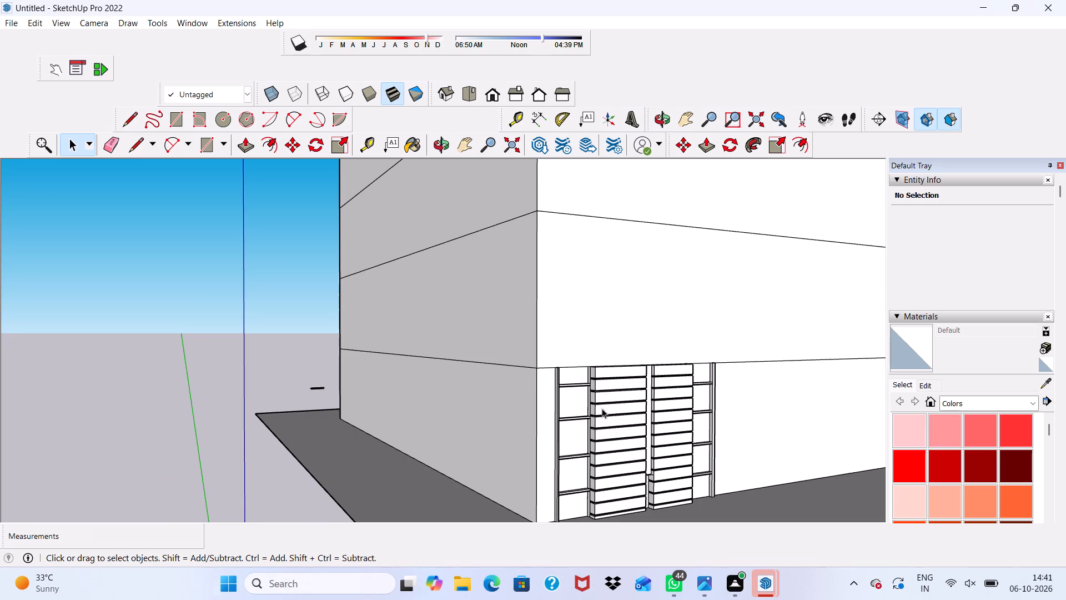
Push/Pull the narrow ground-floor face between the building corner and the slatted panels outward by 1'.
left_click(546, 407)
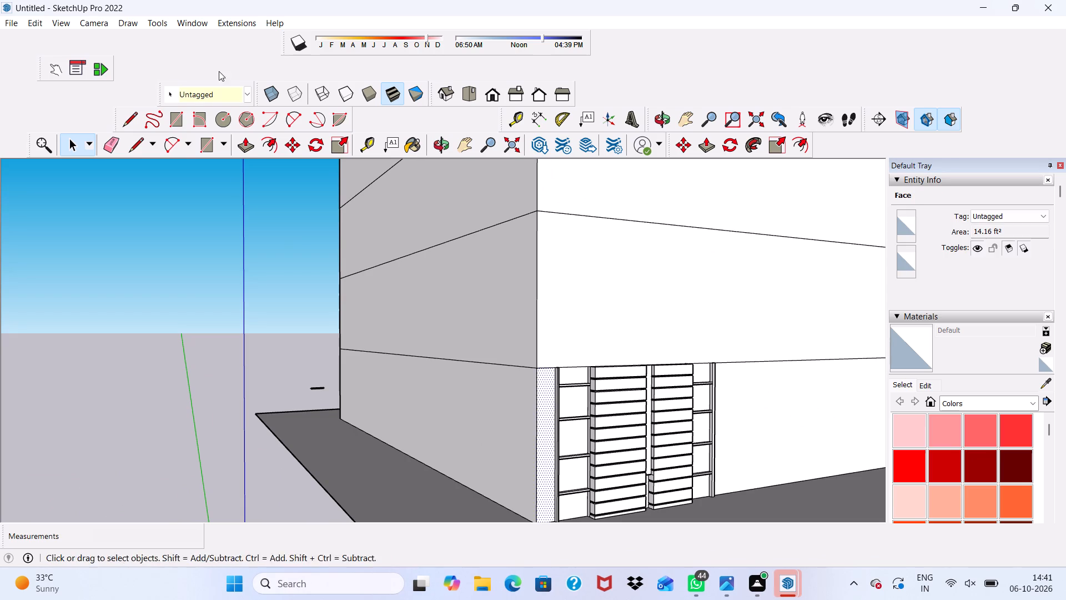
left_click(243, 147)
left_click(549, 424)
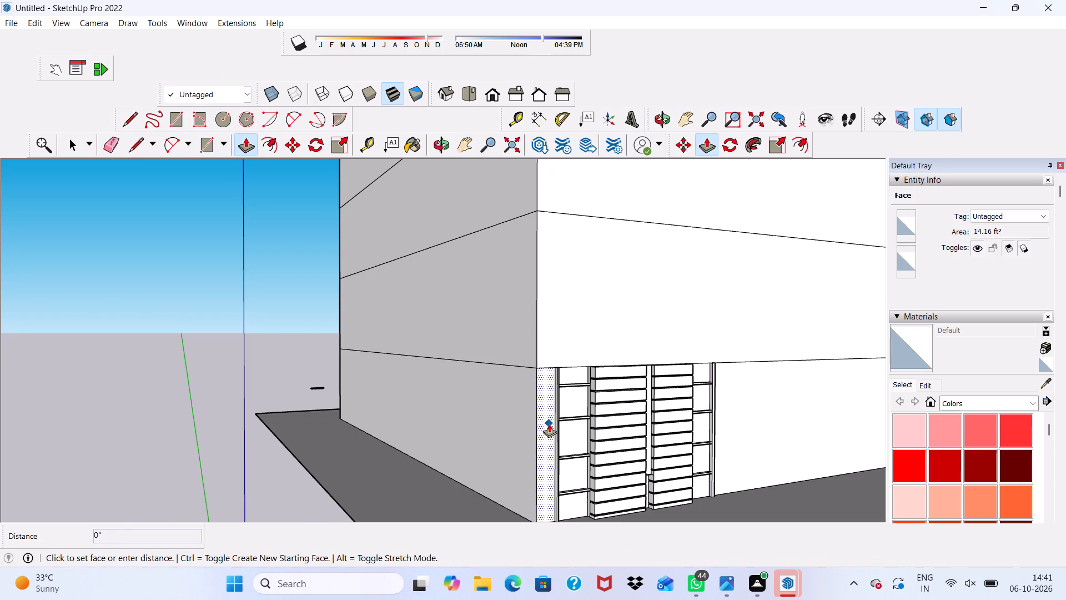
scroll(569, 439, "down", 3)
middle_click_drag(569, 438, 337, 413)
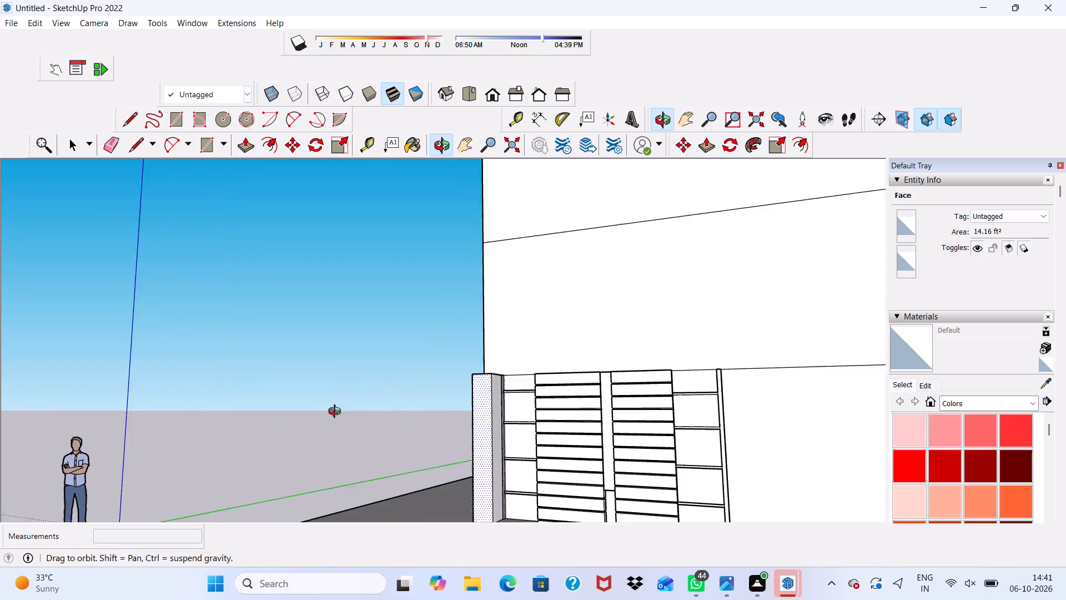
middle_click_drag(337, 413, 268, 433)
type("1'")
key("Return")
Extrude the top face of the new corner pier upward 40', up to the top of the building's wall.
scroll(421, 379, "up", 10)
scroll(553, 352, "down", 1)
scroll(549, 352, "up", 1)
scroll(549, 352, "down", 14)
middle_click_drag(590, 281, 744, 468)
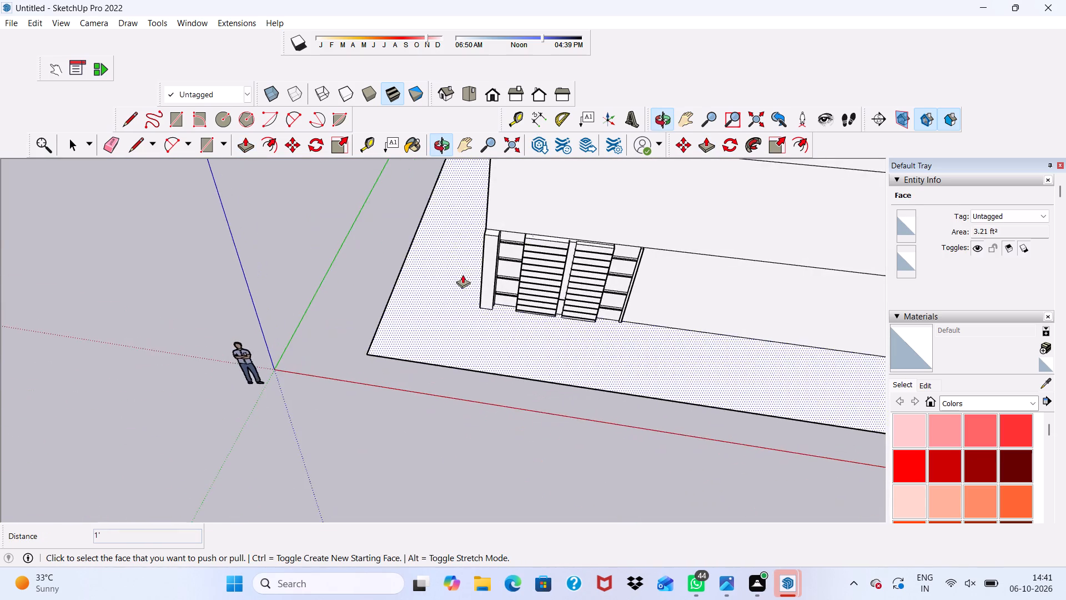
scroll(452, 236, "up", 10)
left_click(545, 273)
scroll(549, 244, "down", 3)
scroll(551, 239, "up", 1)
scroll(551, 238, "down", 8)
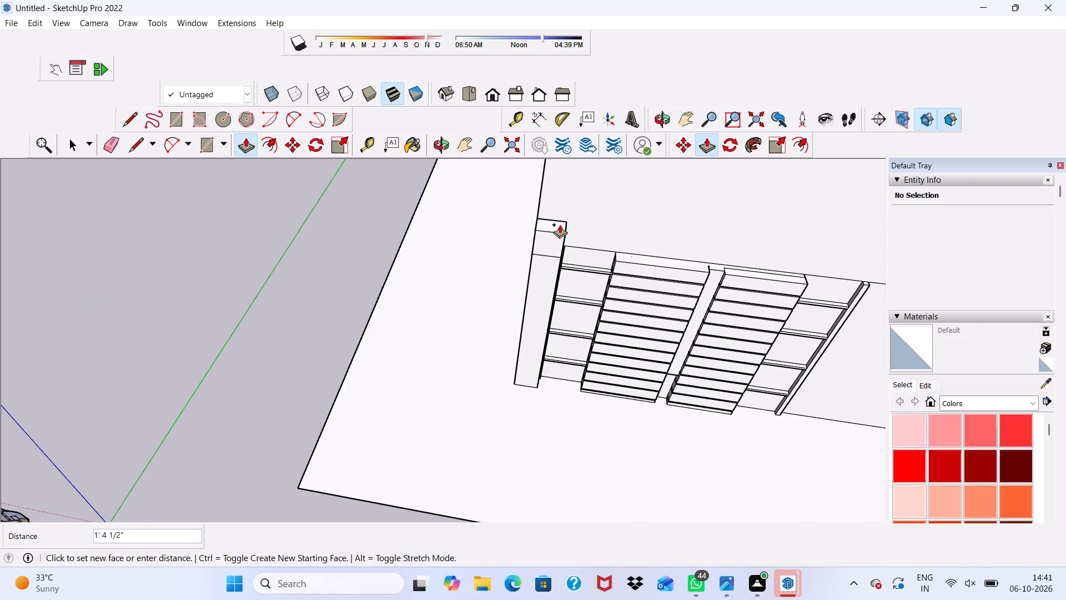
scroll(560, 224, "down", 20)
scroll(560, 224, "down", 5)
scroll(676, 188, "up", 1)
scroll(683, 201, "down", 4)
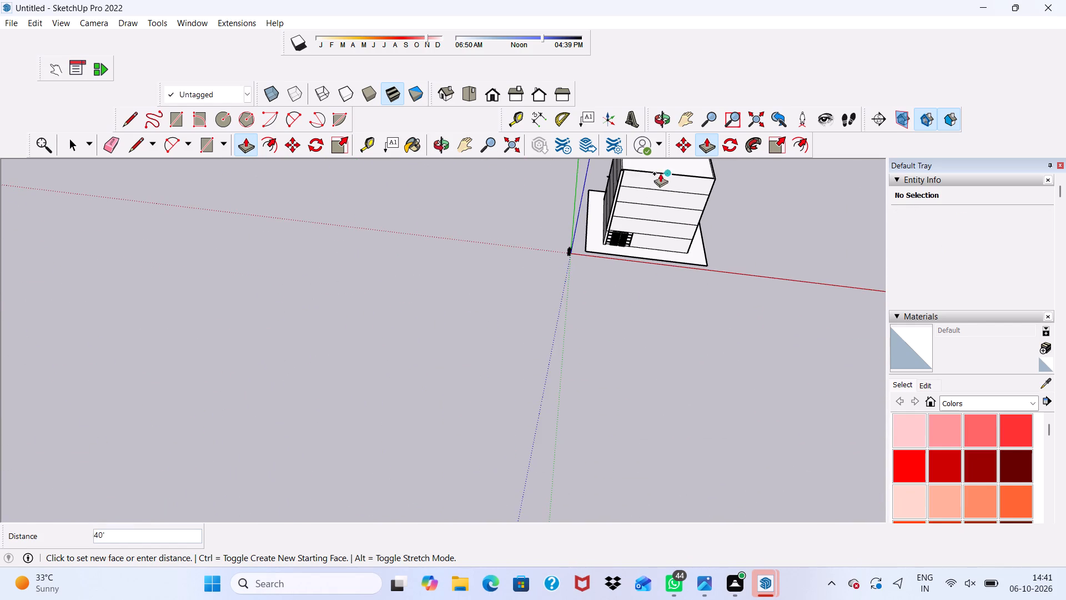
scroll(631, 164, "up", 20)
scroll(631, 164, "up", 6)
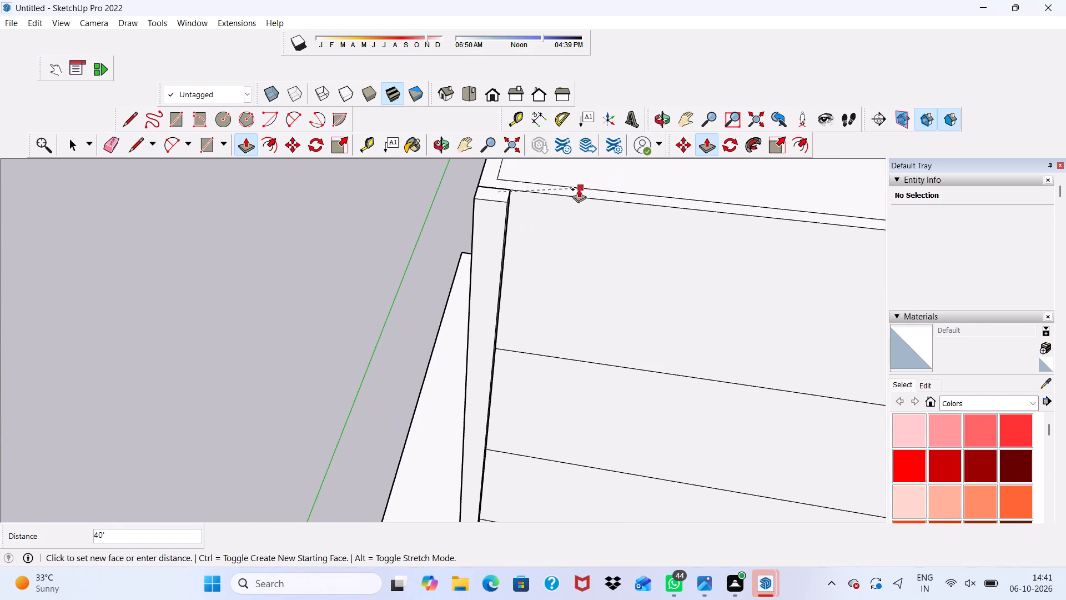
left_click(560, 192)
Erase the leftover horizontal seam lines on the corner pier at the top of the ground floor.
scroll(551, 241, "down", 3)
middle_click_drag(532, 314, 571, 129)
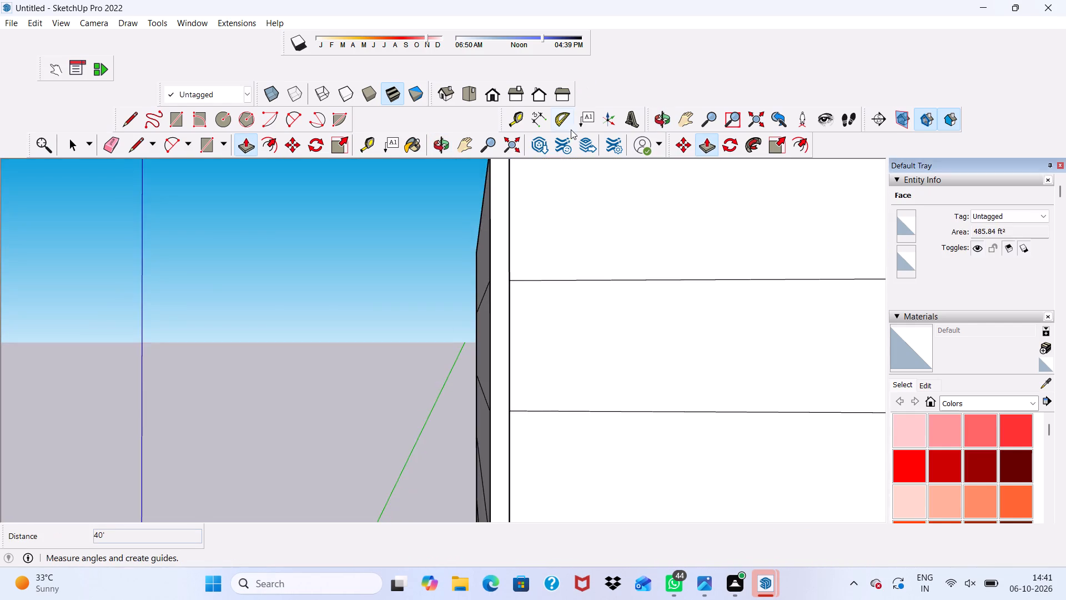
scroll(544, 247, "down", 11)
middle_click_drag(623, 278, 482, 309)
scroll(529, 419, "up", 6)
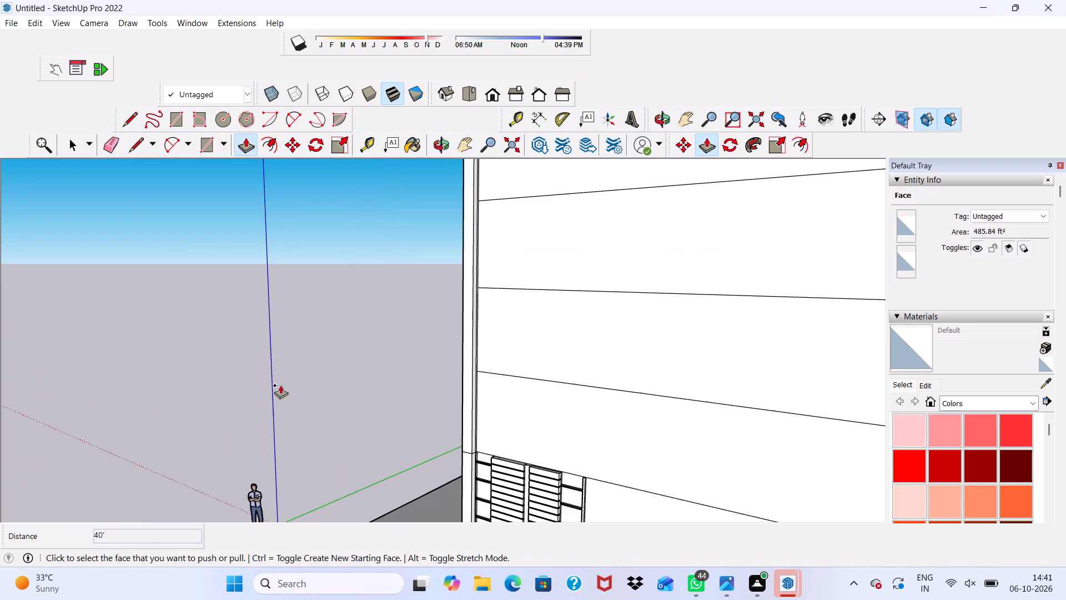
left_click(105, 148)
scroll(349, 427, "up", 2)
scroll(499, 471, "up", 12)
left_click(478, 447)
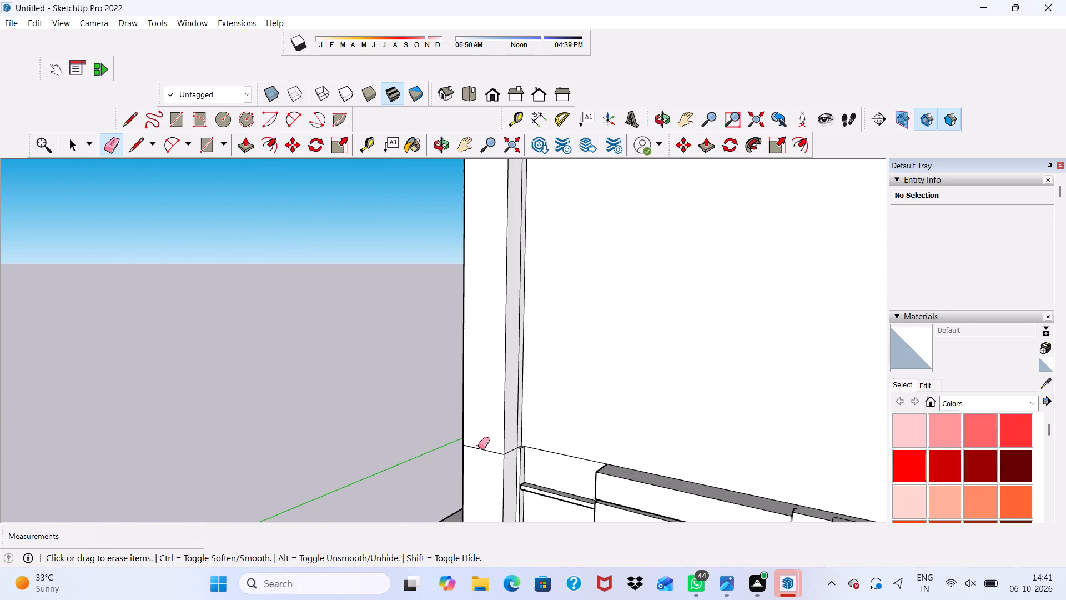
scroll(506, 499, "up", 7)
left_click_drag(515, 423, 514, 443)
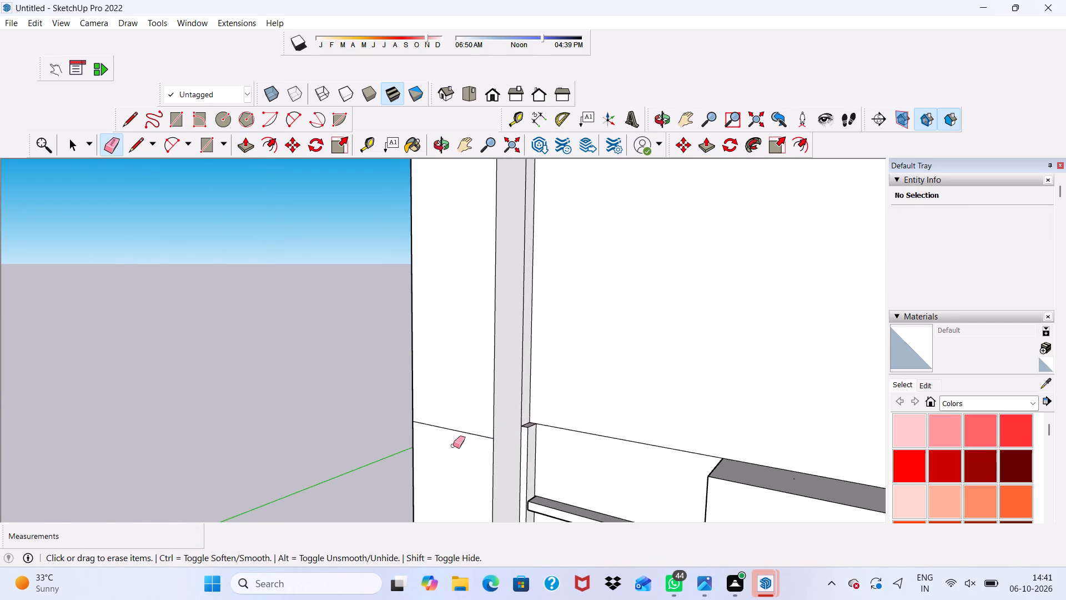
scroll(411, 445, "up", 3)
left_click_drag(457, 408, 463, 456)
scroll(501, 408, "down", 8)
middle_click_drag(596, 428, 580, 476)
scroll(557, 375, "down", 5)
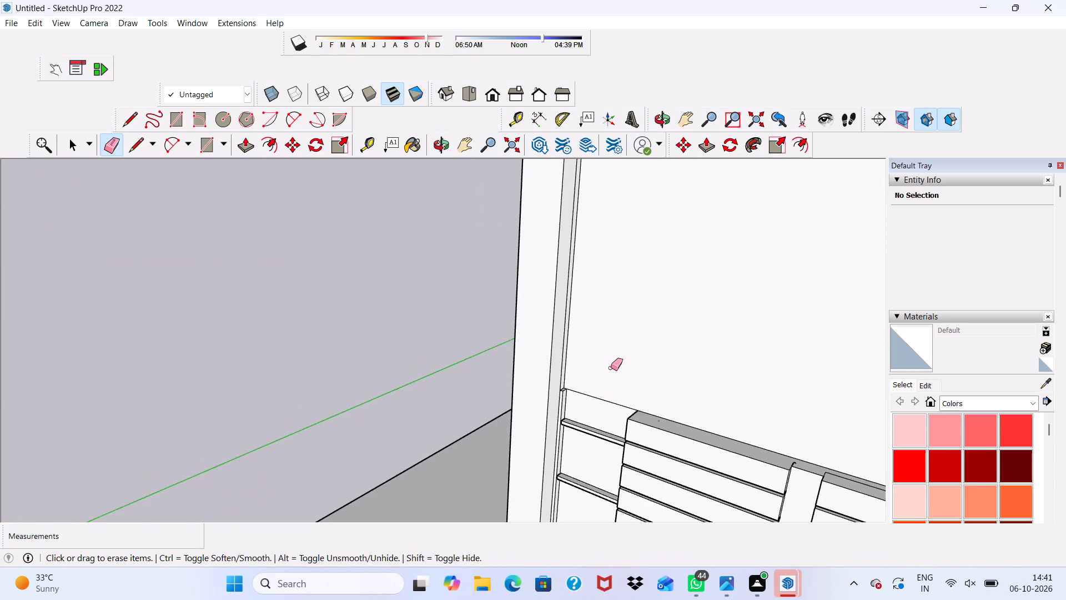
scroll(611, 368, "up", 1)
scroll(611, 368, "down", 5)
middle_click_drag(608, 411, 702, 390)
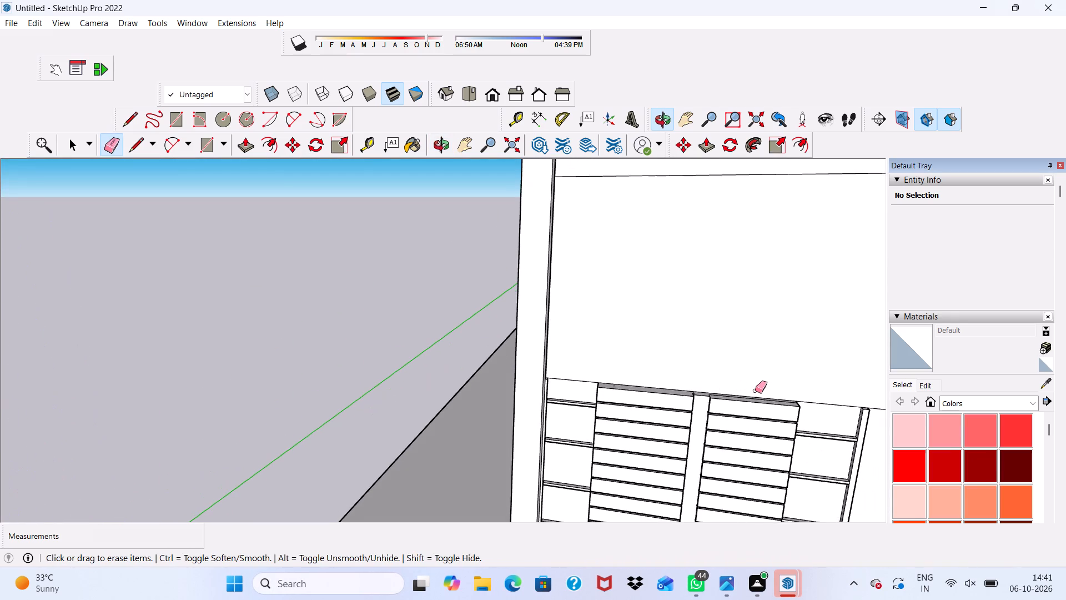
key("space")
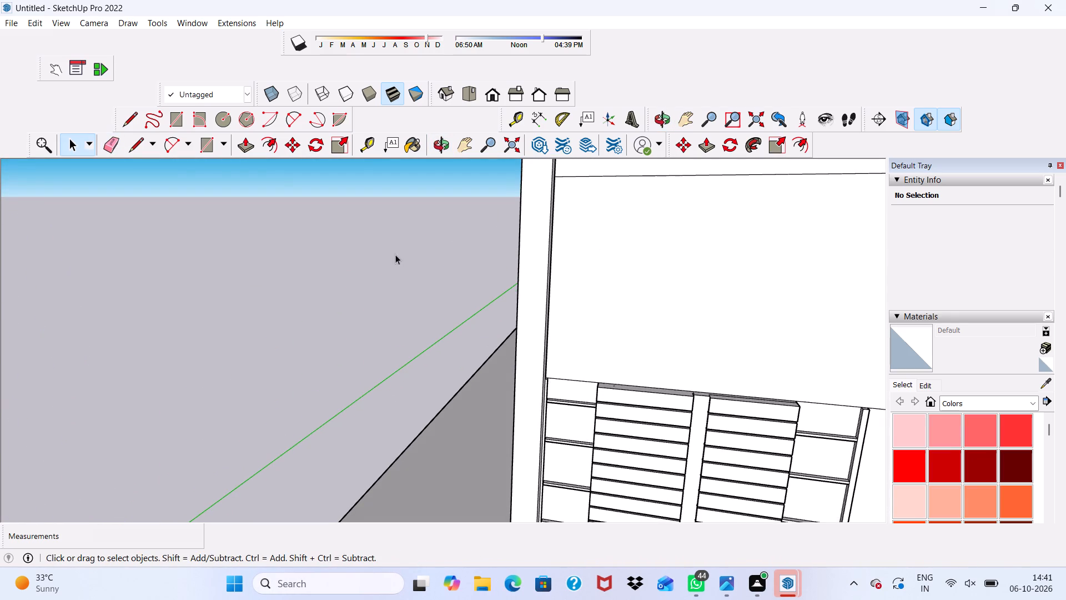
Draw a rectangle about 13' by 2' 6 3/4" on the facade directly above the slatted panels, starting beside the corner pier.
scroll(173, 221, "down", 3)
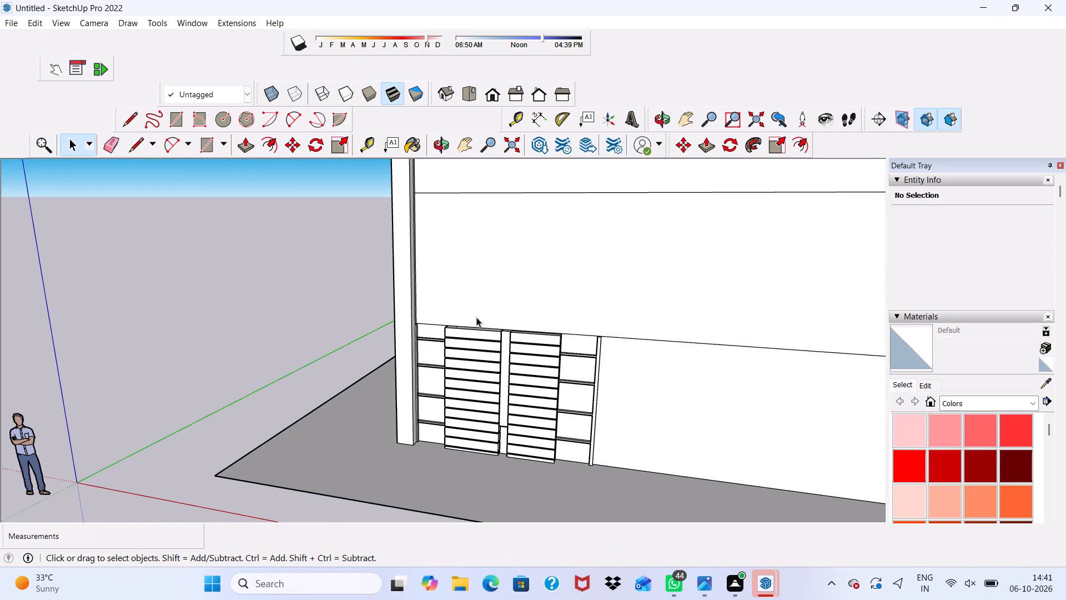
scroll(551, 324, "up", 4)
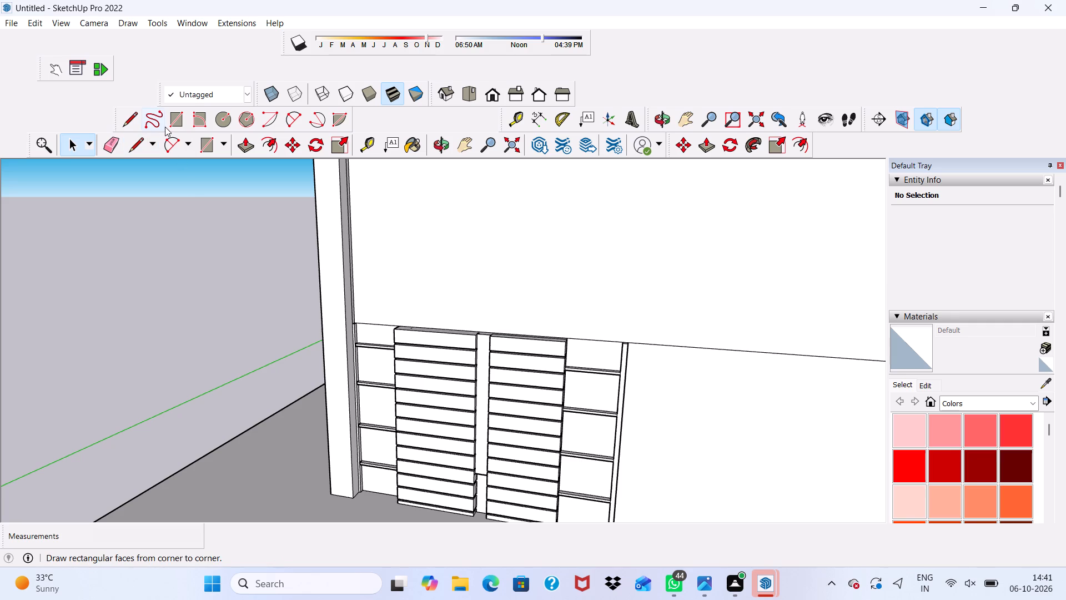
left_click(165, 126)
scroll(446, 304, "up", 2)
scroll(446, 304, "down", 2)
scroll(446, 304, "up", 2)
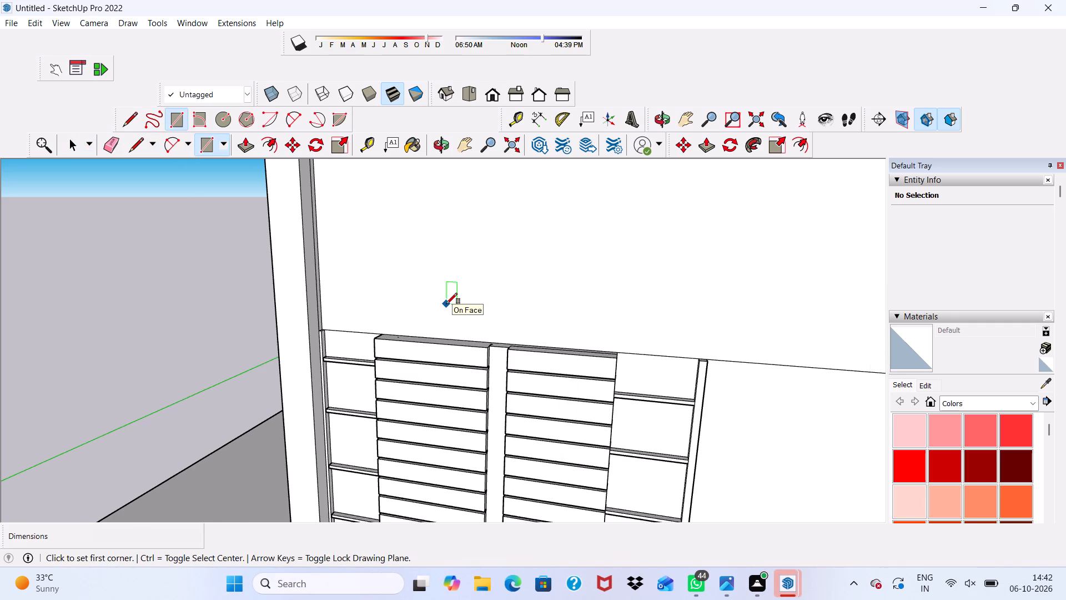
scroll(446, 304, "up", 3)
scroll(436, 299, "down", 2)
scroll(336, 311, "up", 4)
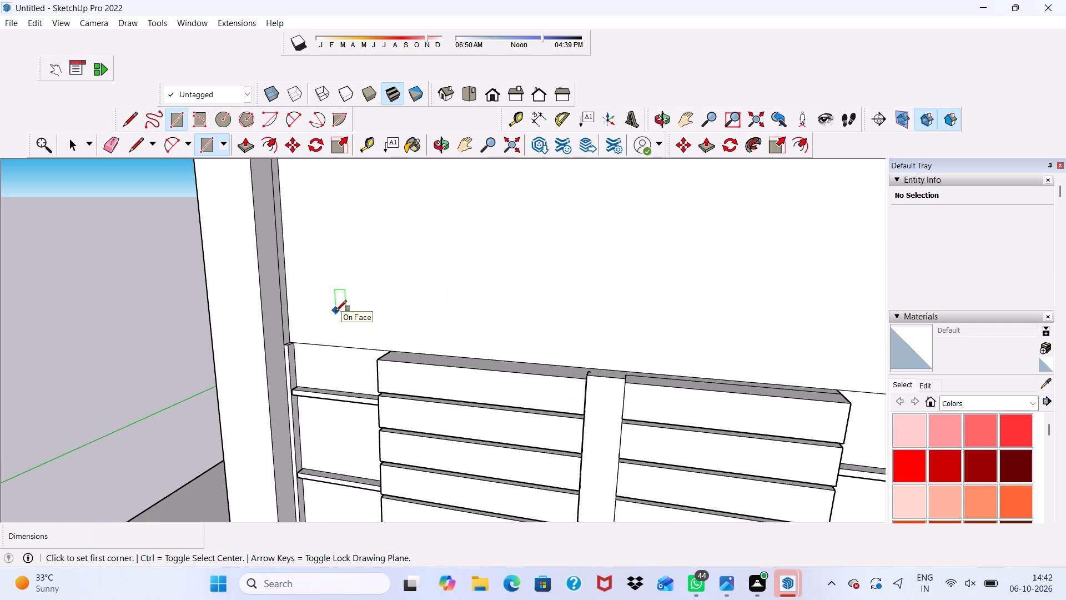
scroll(274, 314, "up", 2)
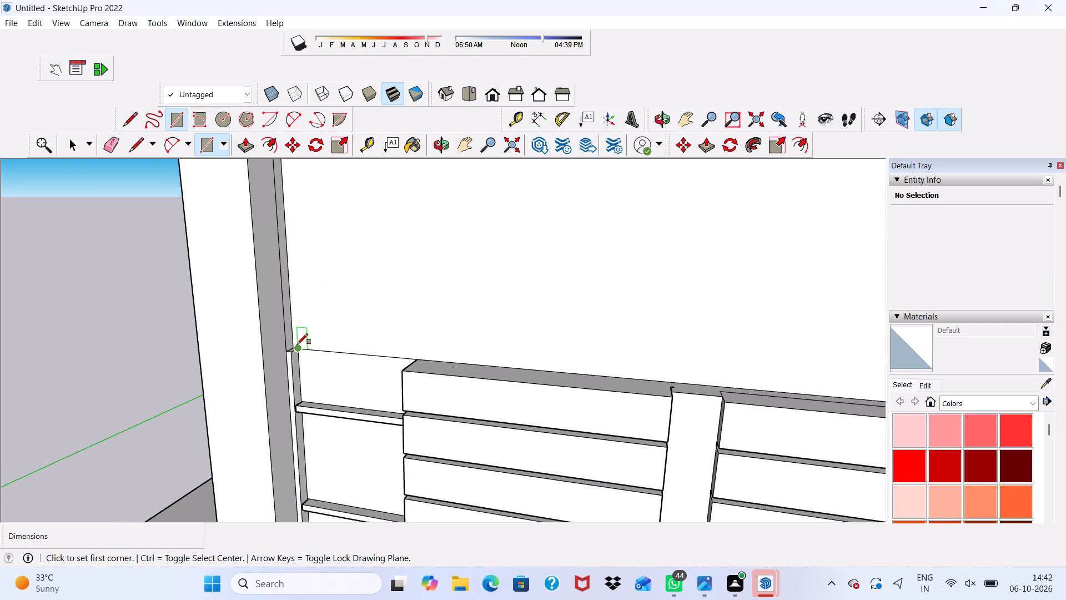
left_click(297, 344)
scroll(297, 344, "down", 9)
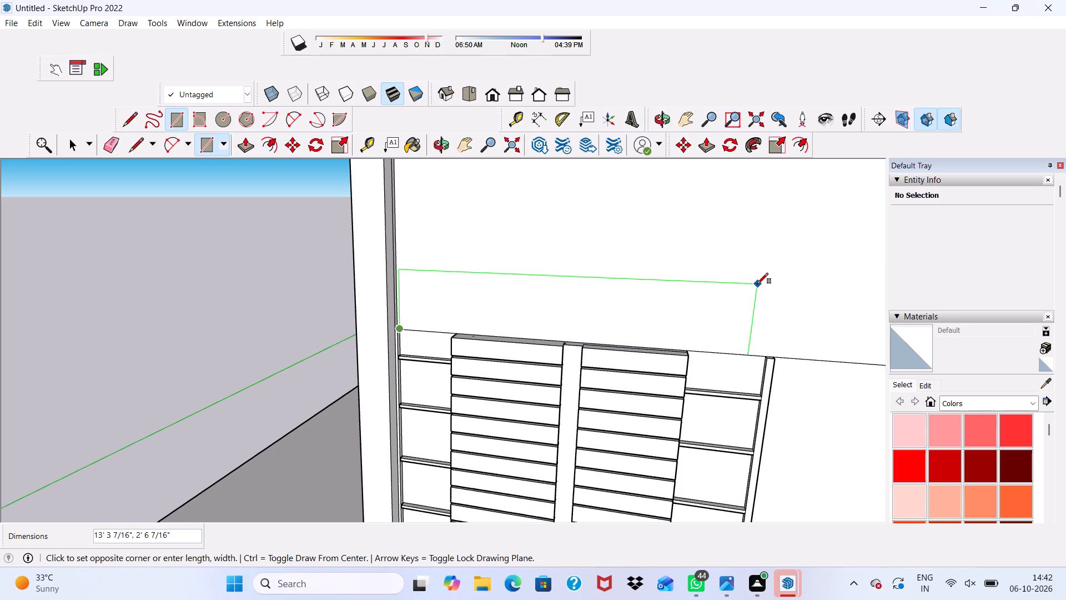
left_click(748, 283)
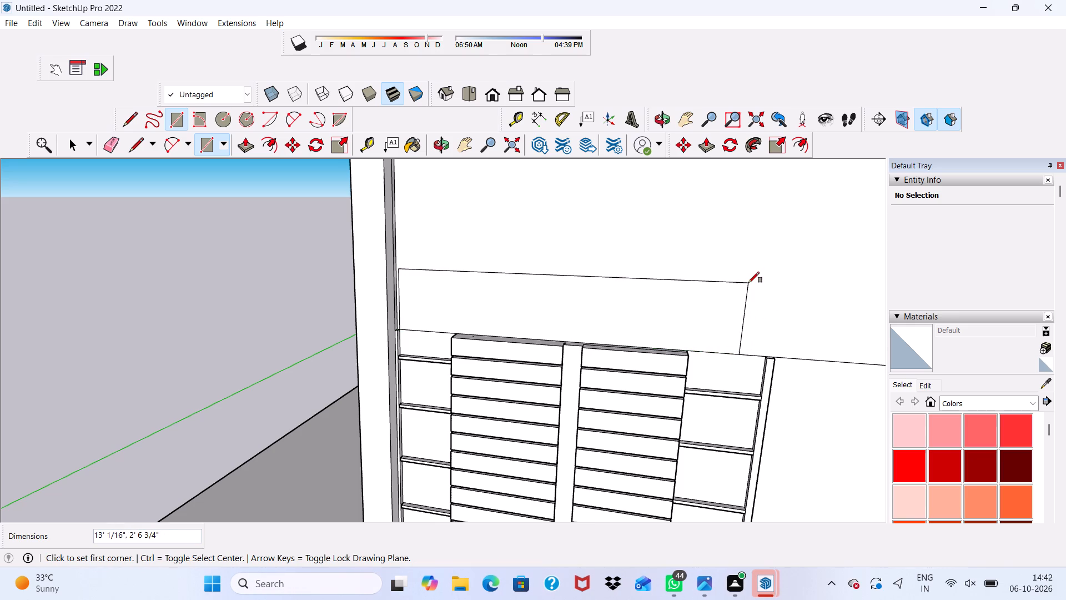
key("space")
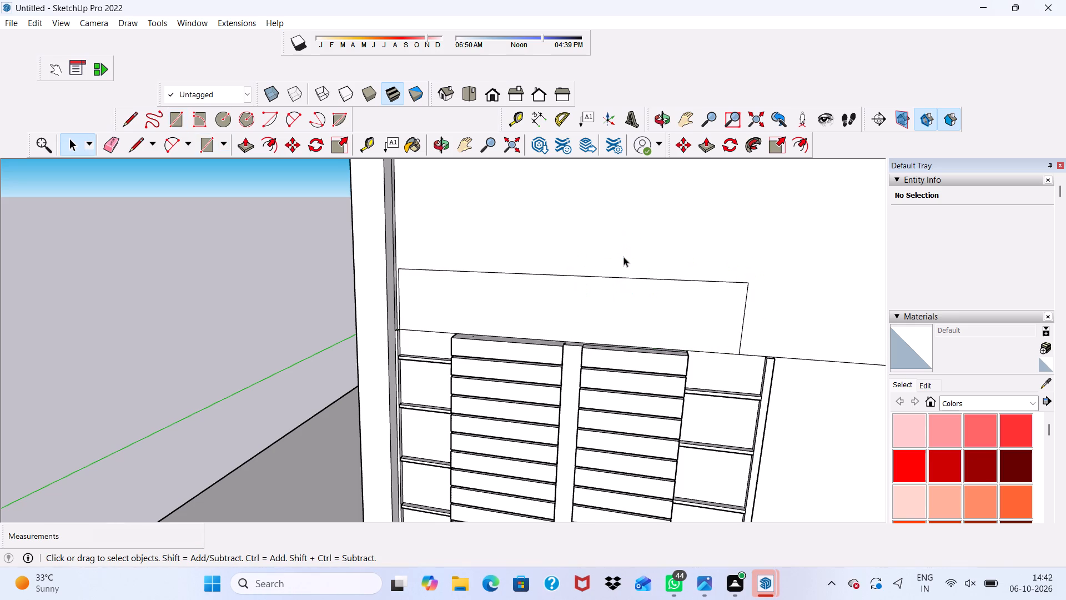
Push/Pull the rectangle above the slatted panels outward by 2'.
left_click(642, 298)
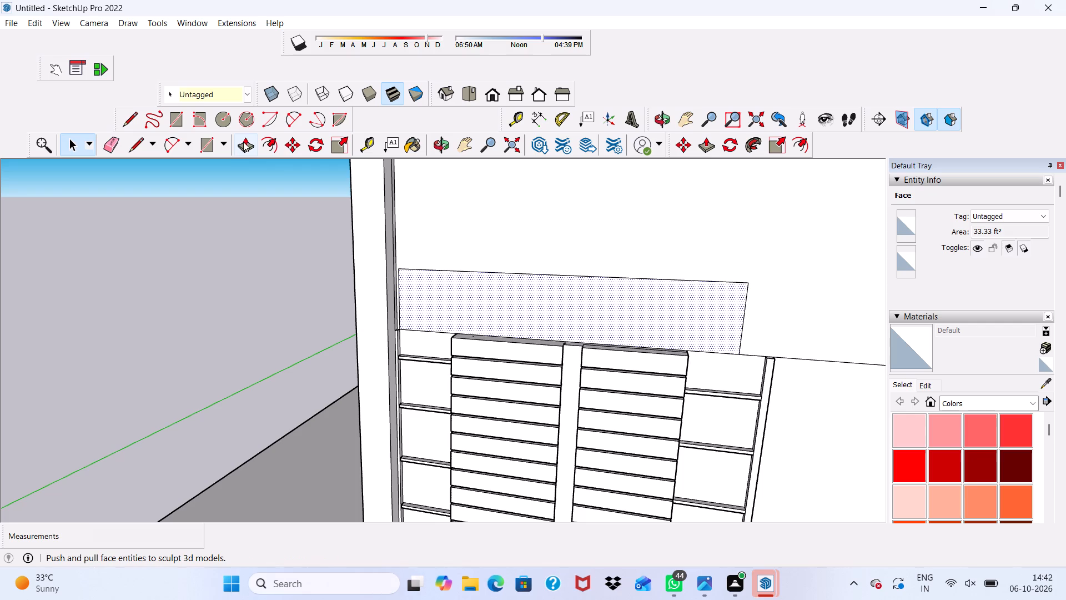
left_click(247, 139)
left_click(520, 296)
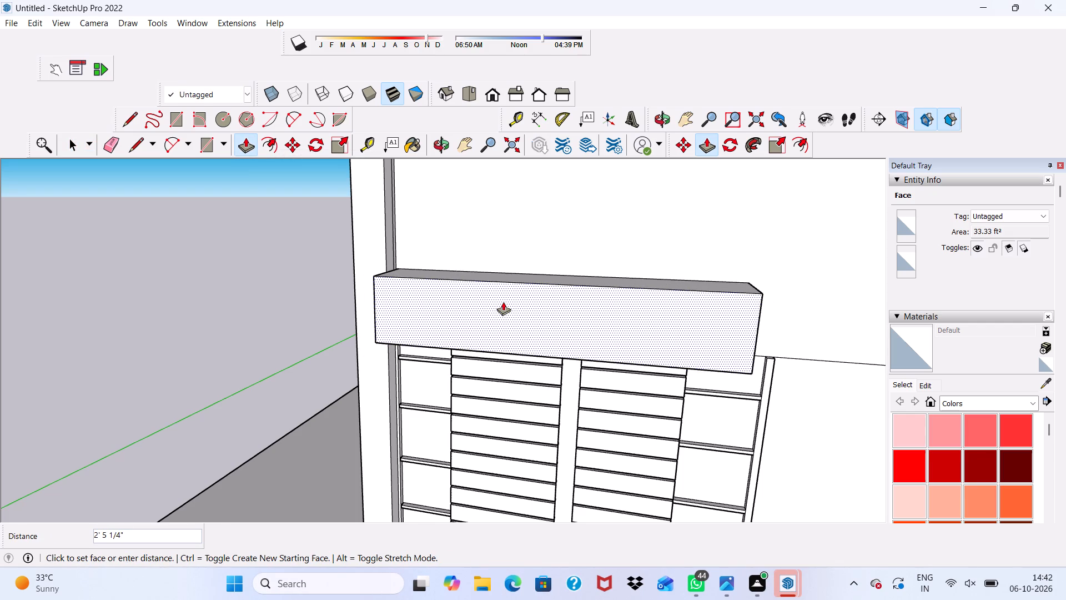
type("2'")
key("Return")
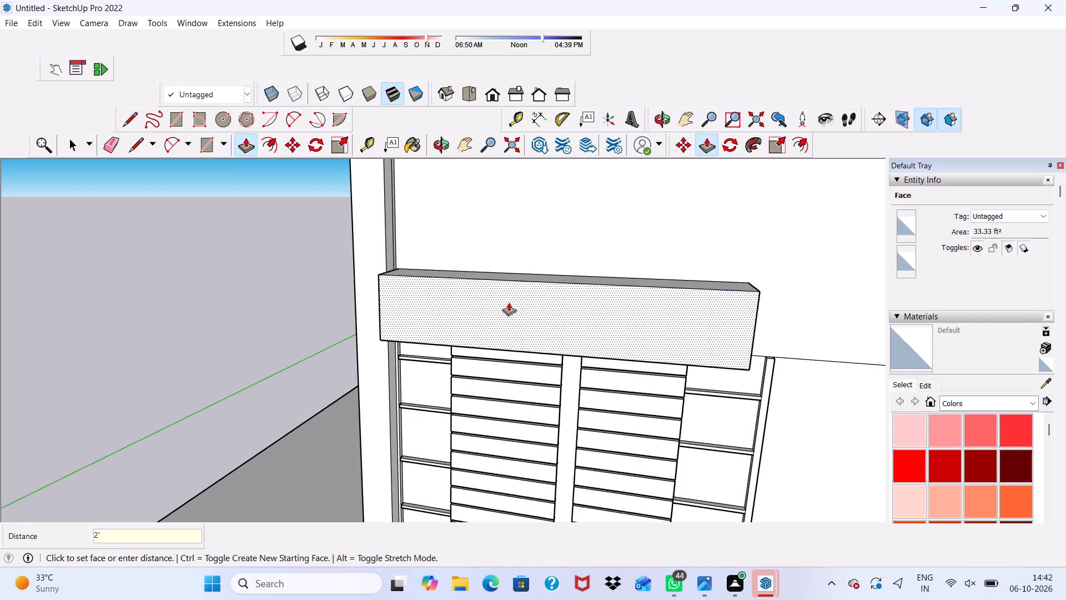
Examine the projecting box above the slatted panels and its relation to the whole facade from several angles.
scroll(525, 321, "up", 4)
scroll(519, 319, "down", 7)
middle_click_drag(489, 303, 391, 281)
scroll(494, 247, "up", 4)
middle_click_drag(302, 344, 404, 320)
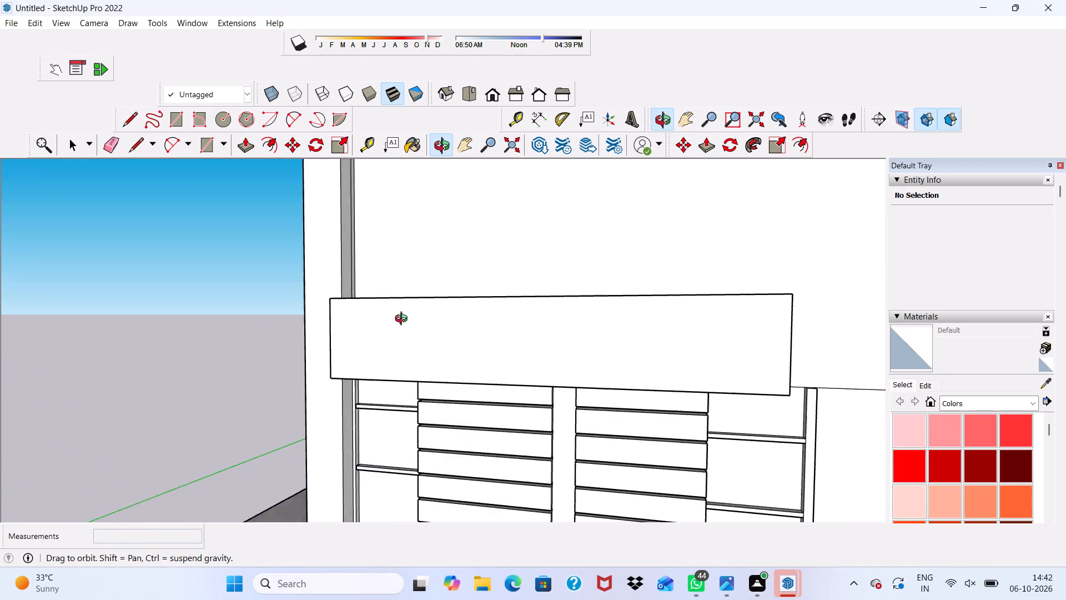
middle_click_drag(404, 320, 499, 281)
scroll(265, 174, "up", 2)
scroll(209, 195, "down", 6)
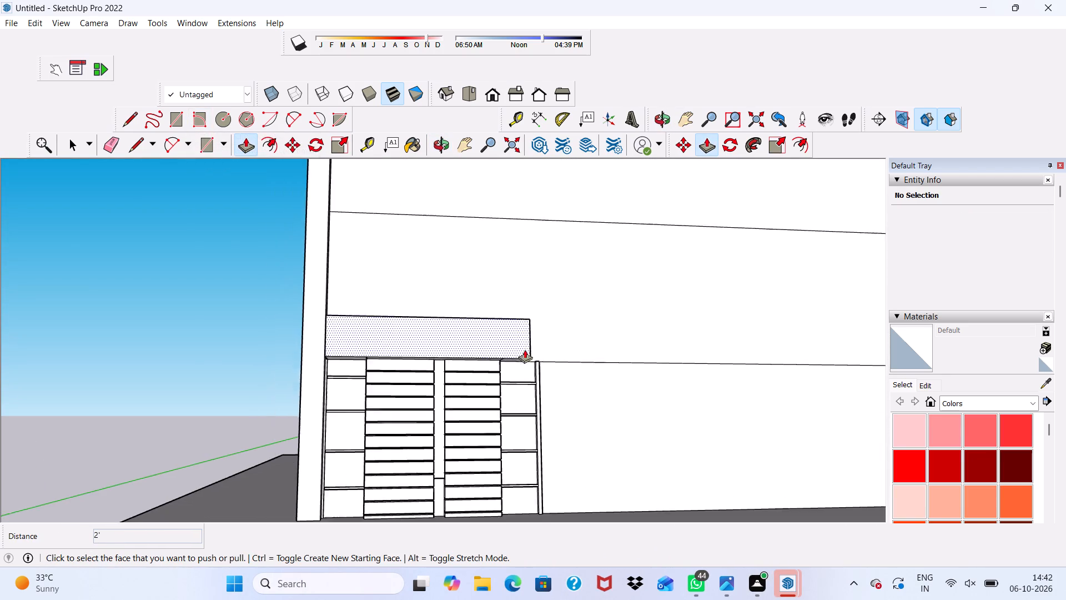
scroll(525, 349, "down", 7)
middle_click_drag(515, 350, 522, 470)
scroll(403, 332, "down", 6)
middle_click_drag(566, 394, 519, 249)
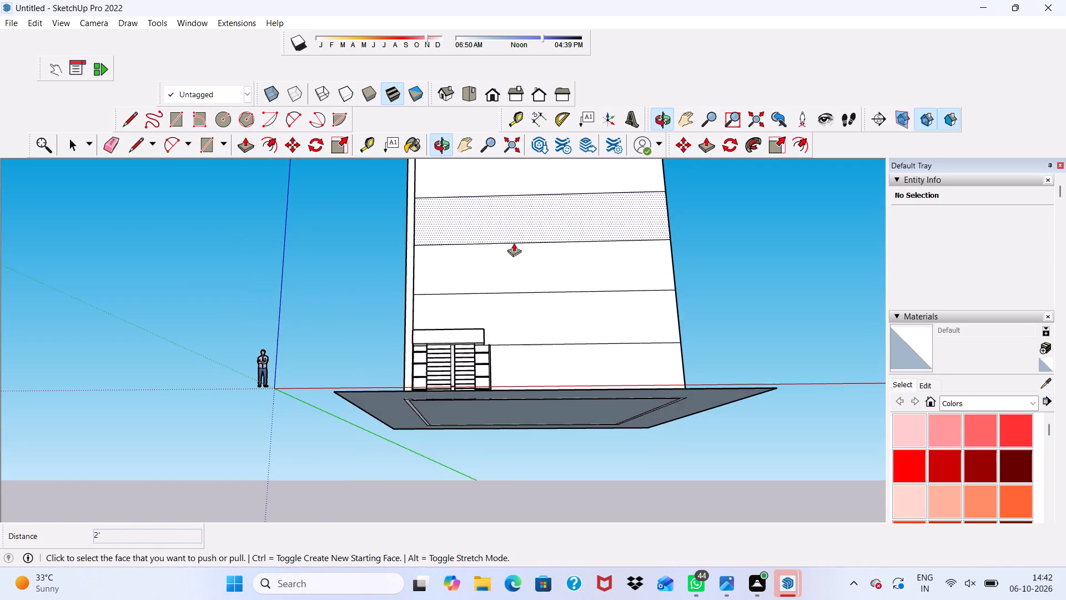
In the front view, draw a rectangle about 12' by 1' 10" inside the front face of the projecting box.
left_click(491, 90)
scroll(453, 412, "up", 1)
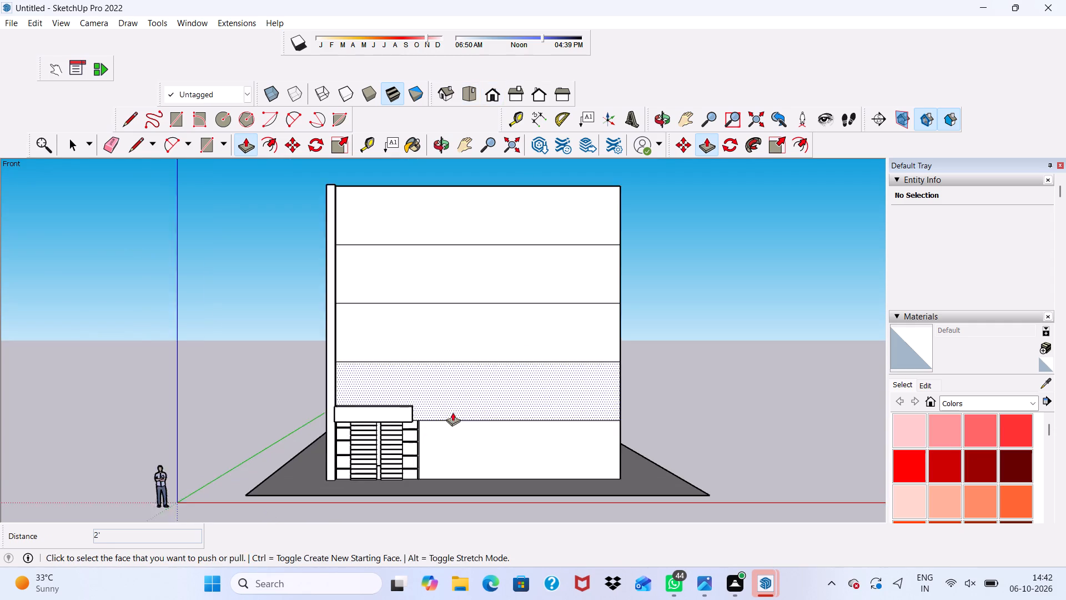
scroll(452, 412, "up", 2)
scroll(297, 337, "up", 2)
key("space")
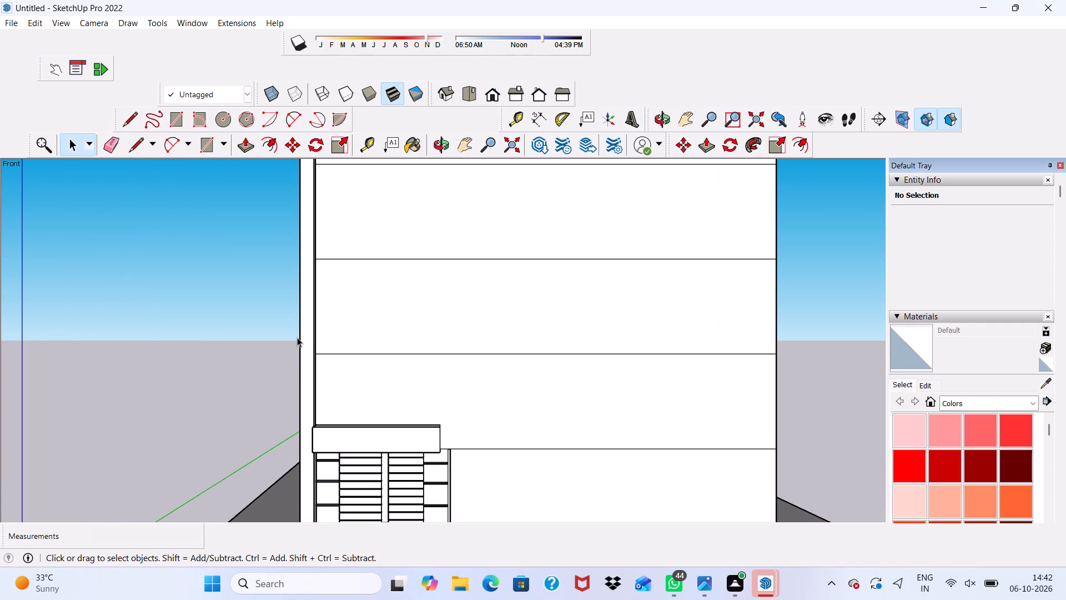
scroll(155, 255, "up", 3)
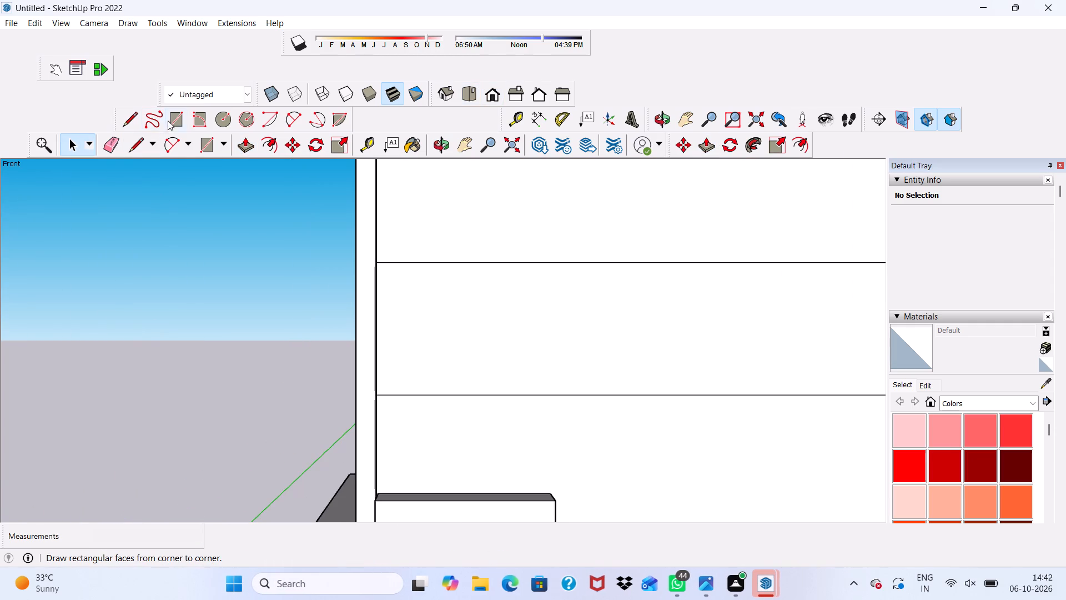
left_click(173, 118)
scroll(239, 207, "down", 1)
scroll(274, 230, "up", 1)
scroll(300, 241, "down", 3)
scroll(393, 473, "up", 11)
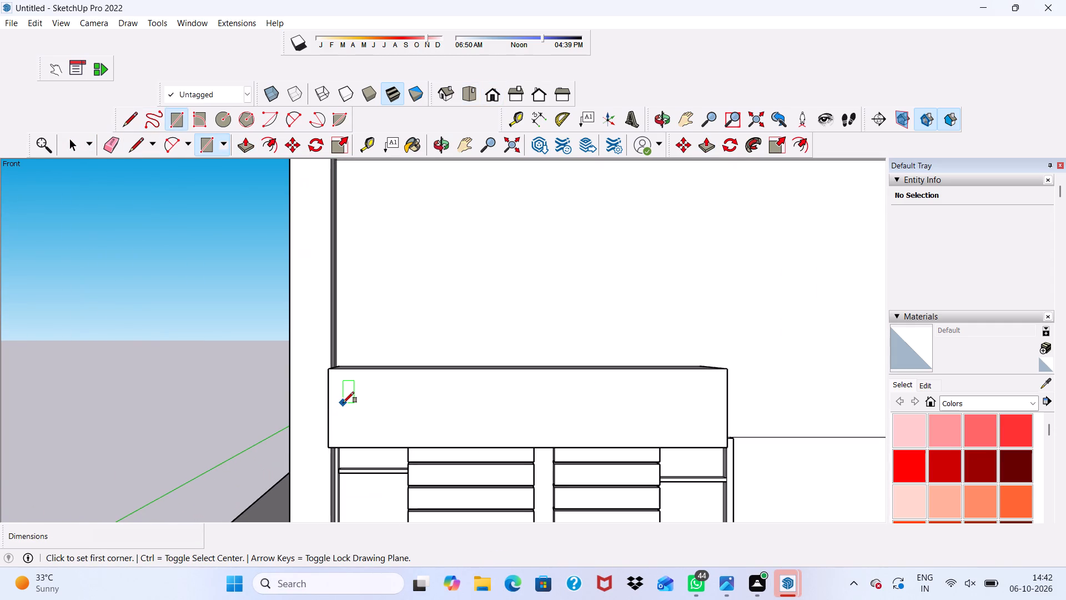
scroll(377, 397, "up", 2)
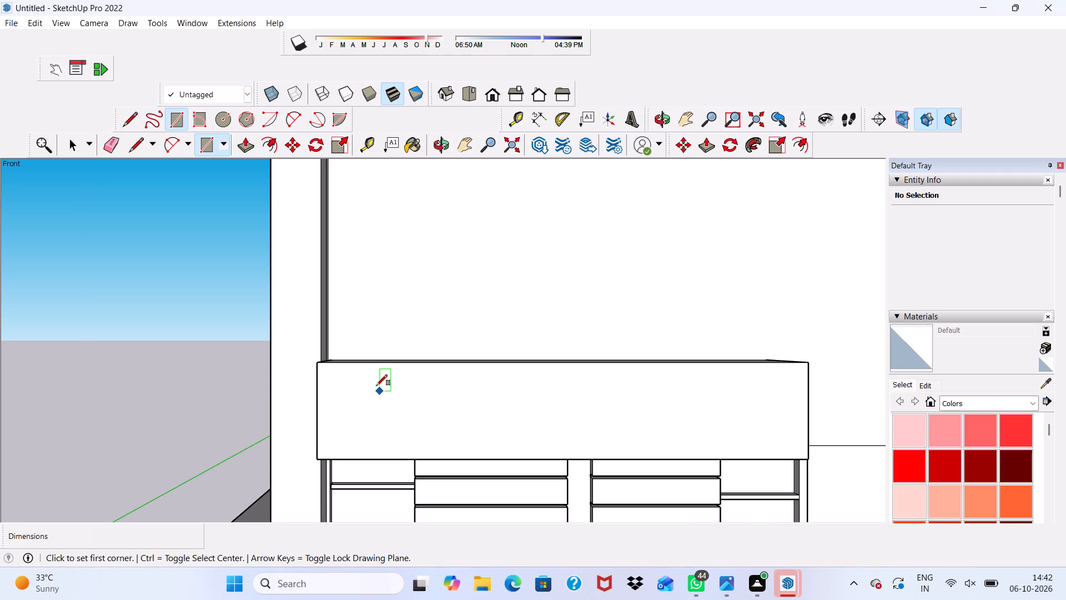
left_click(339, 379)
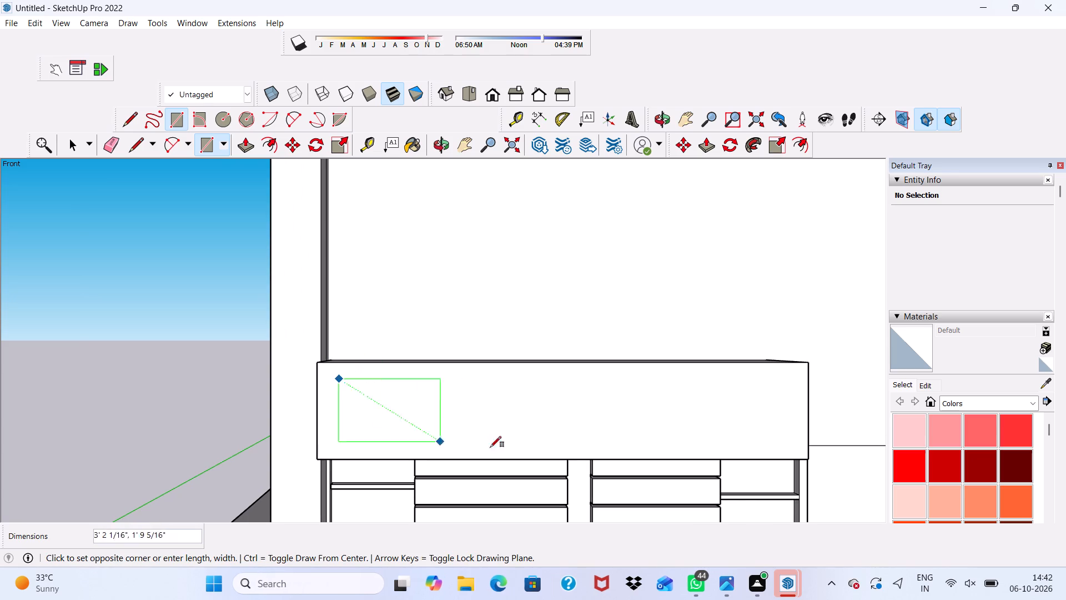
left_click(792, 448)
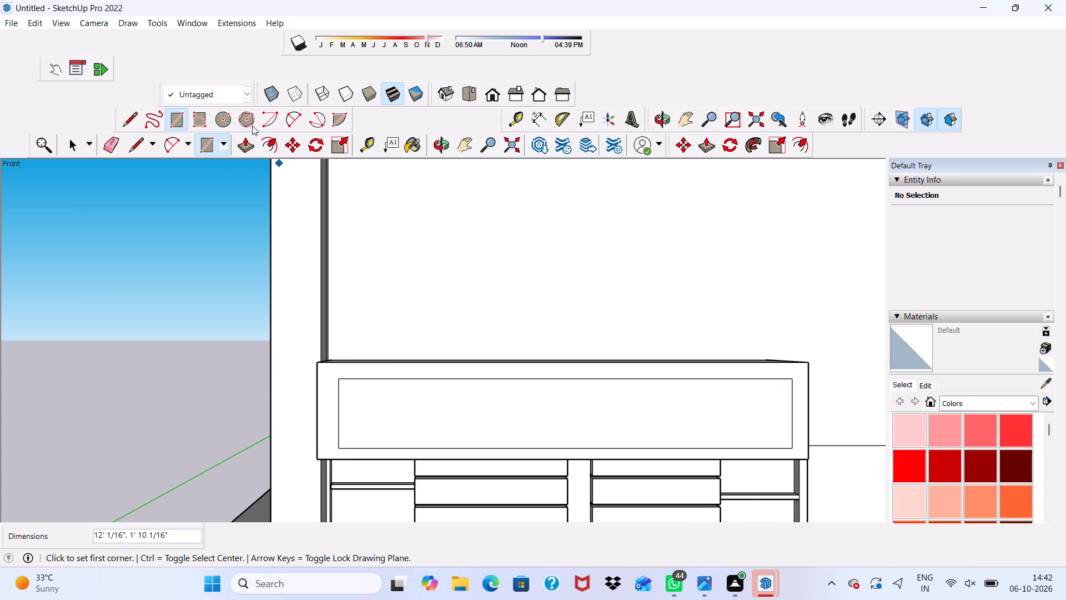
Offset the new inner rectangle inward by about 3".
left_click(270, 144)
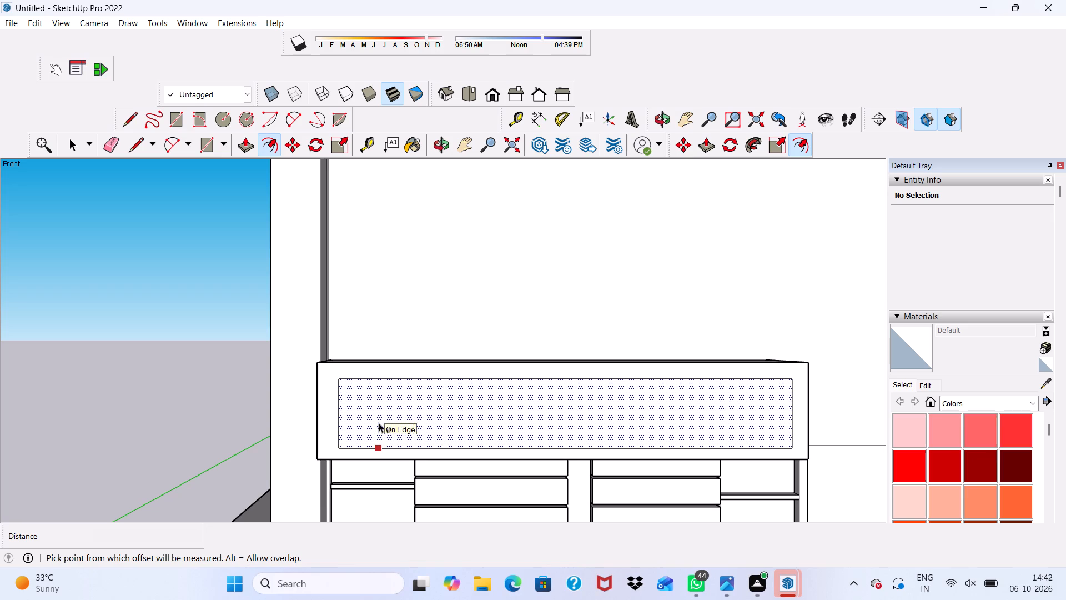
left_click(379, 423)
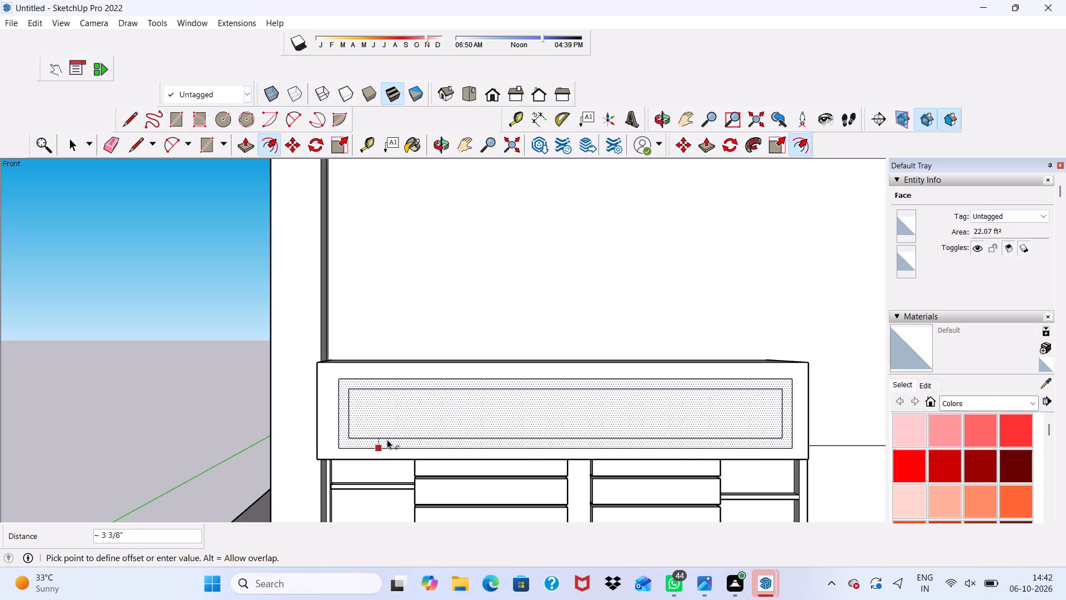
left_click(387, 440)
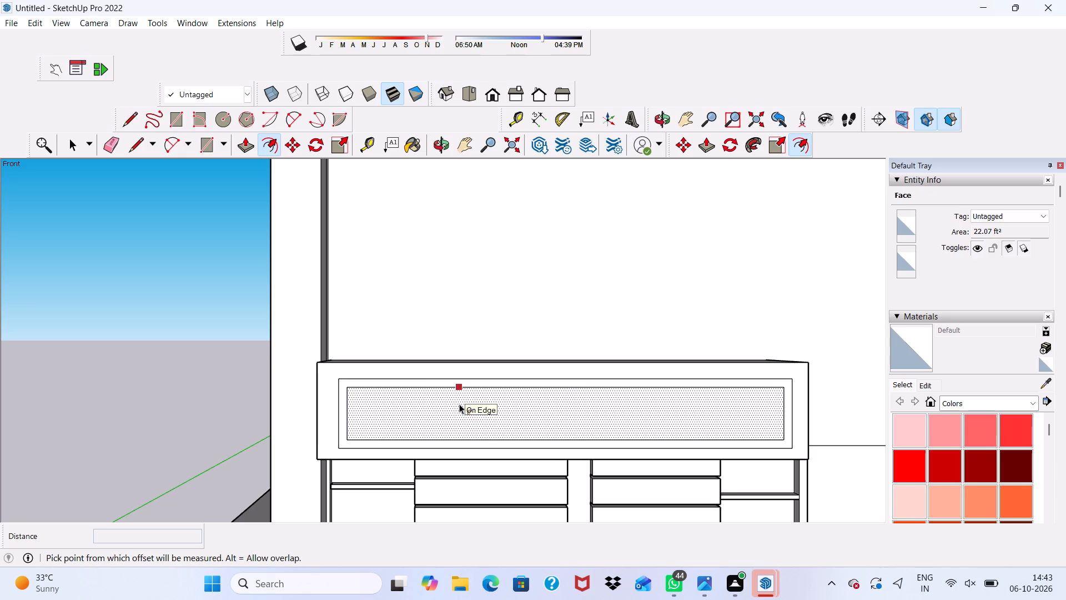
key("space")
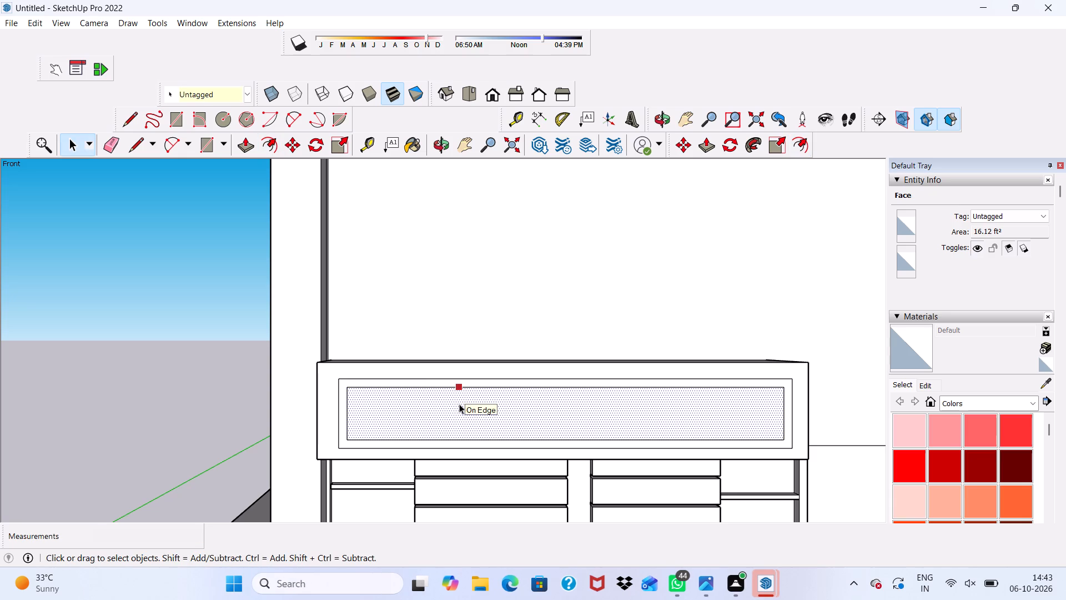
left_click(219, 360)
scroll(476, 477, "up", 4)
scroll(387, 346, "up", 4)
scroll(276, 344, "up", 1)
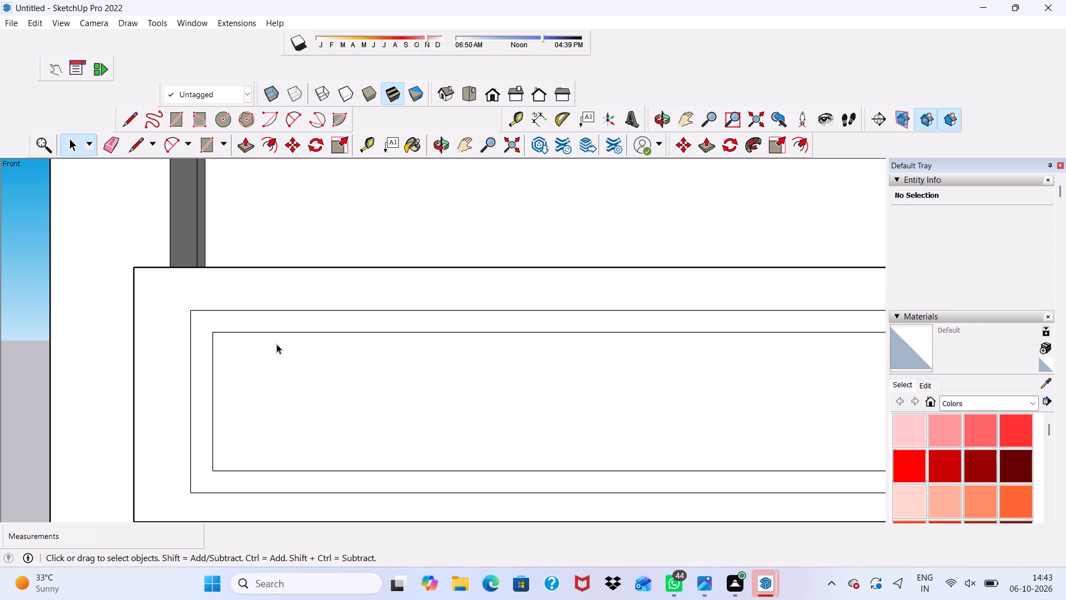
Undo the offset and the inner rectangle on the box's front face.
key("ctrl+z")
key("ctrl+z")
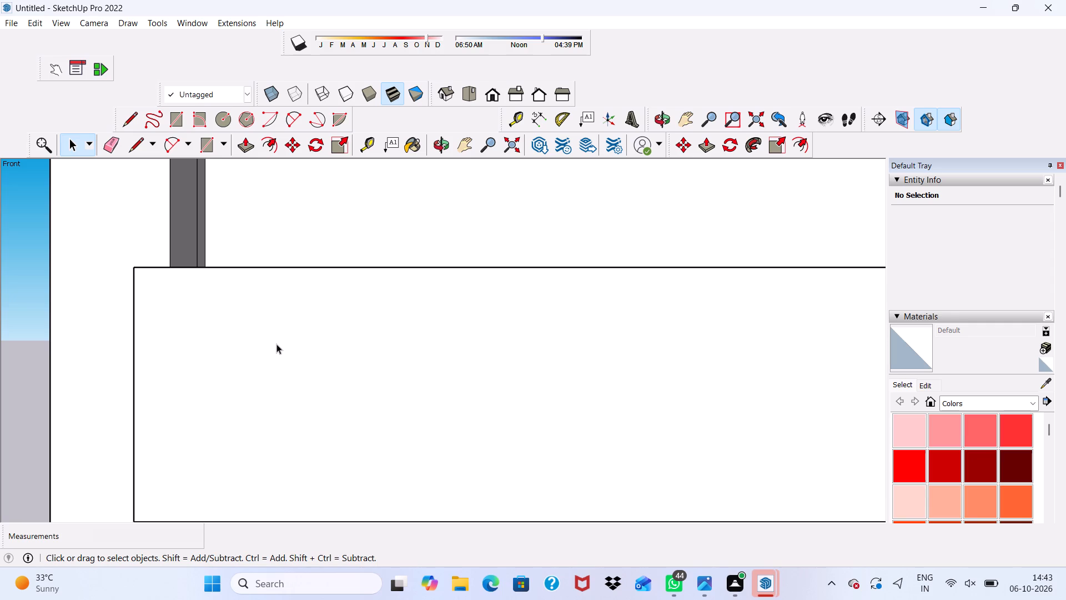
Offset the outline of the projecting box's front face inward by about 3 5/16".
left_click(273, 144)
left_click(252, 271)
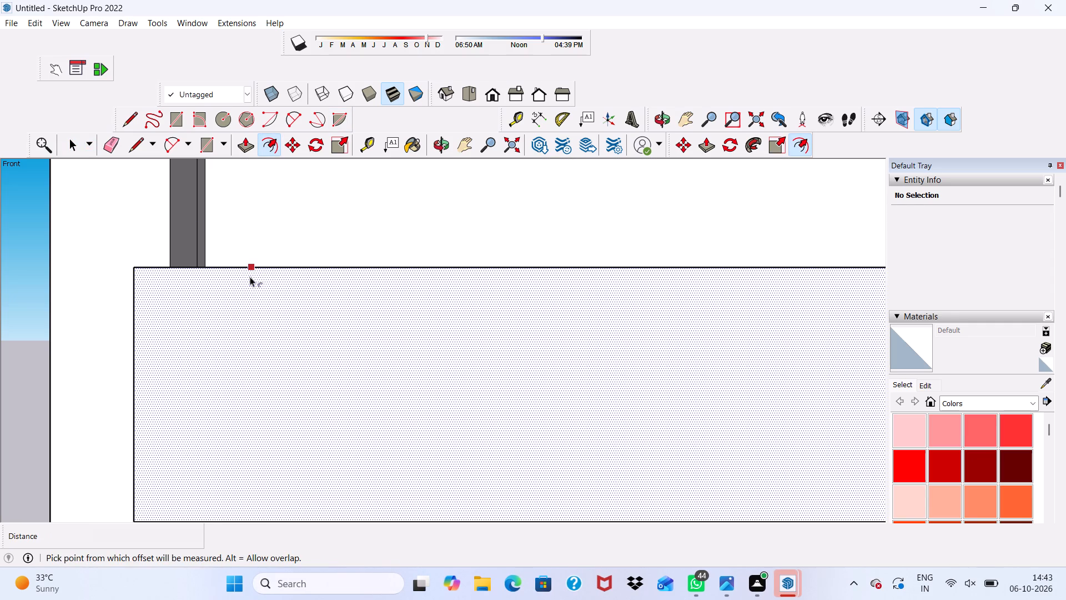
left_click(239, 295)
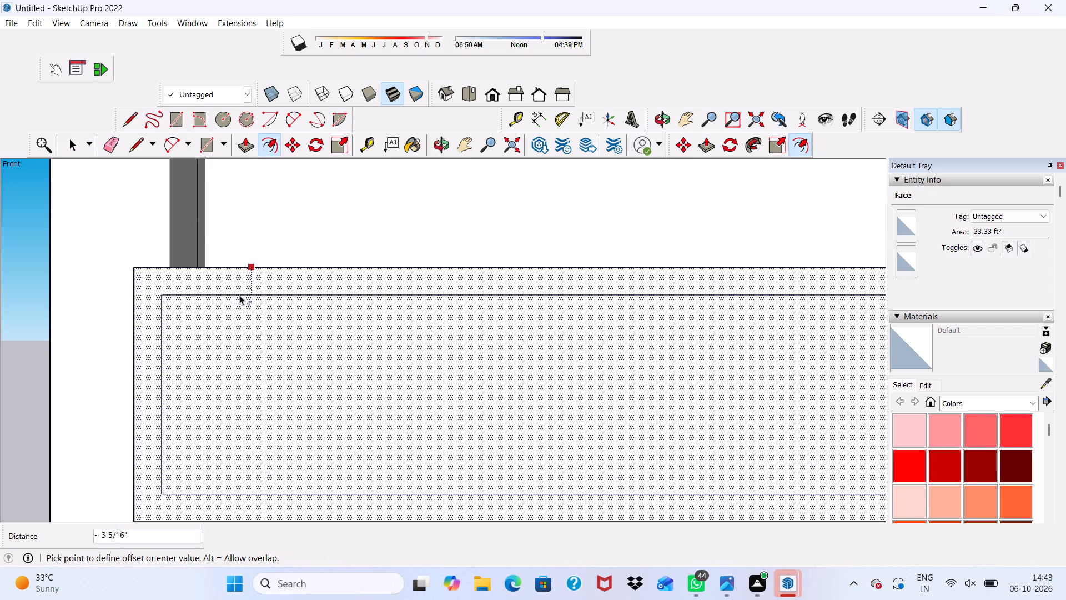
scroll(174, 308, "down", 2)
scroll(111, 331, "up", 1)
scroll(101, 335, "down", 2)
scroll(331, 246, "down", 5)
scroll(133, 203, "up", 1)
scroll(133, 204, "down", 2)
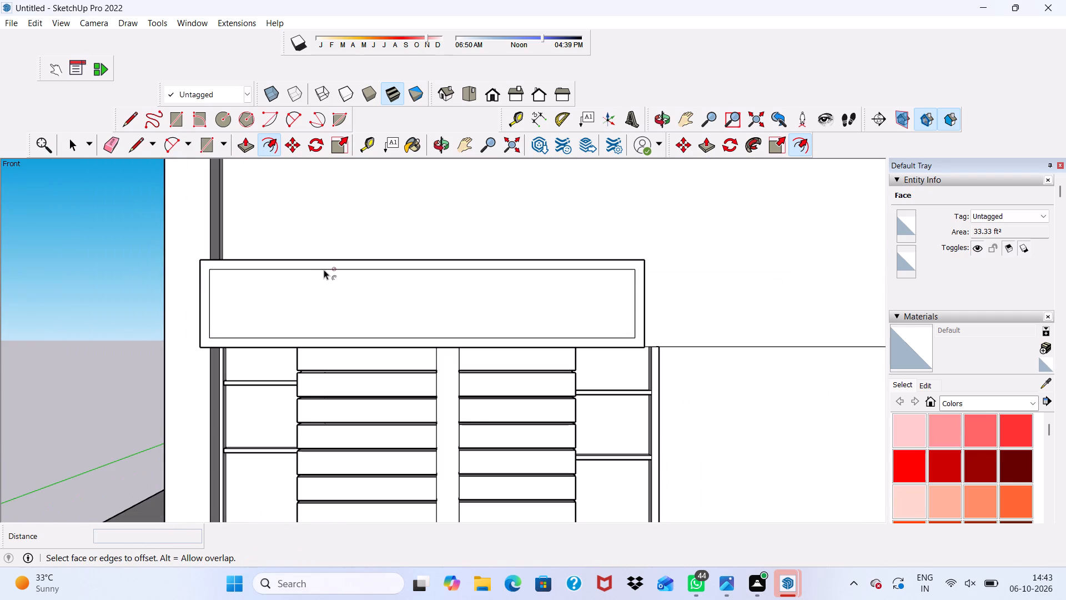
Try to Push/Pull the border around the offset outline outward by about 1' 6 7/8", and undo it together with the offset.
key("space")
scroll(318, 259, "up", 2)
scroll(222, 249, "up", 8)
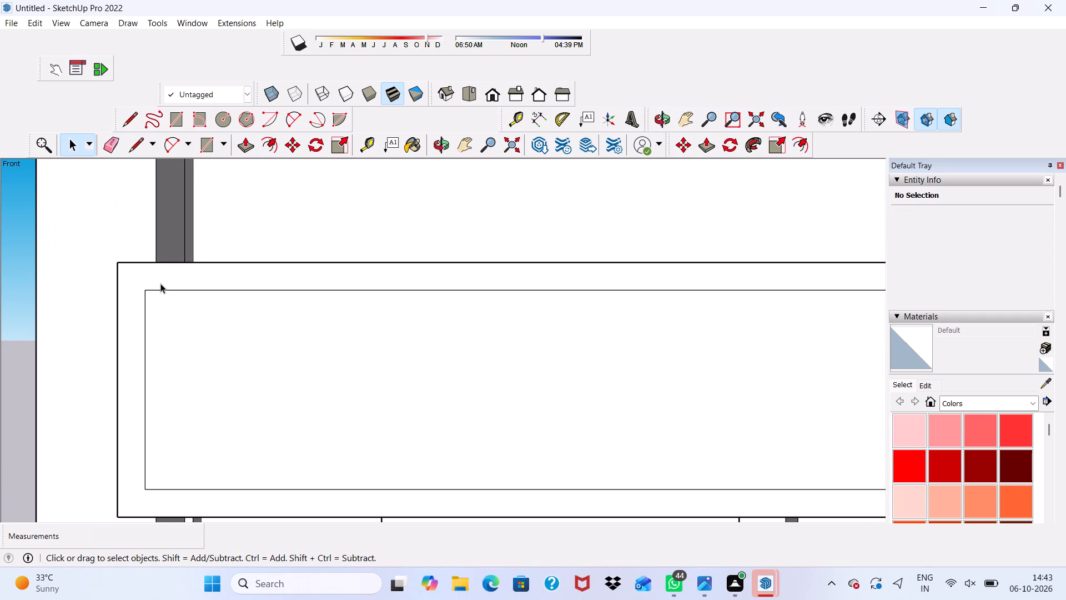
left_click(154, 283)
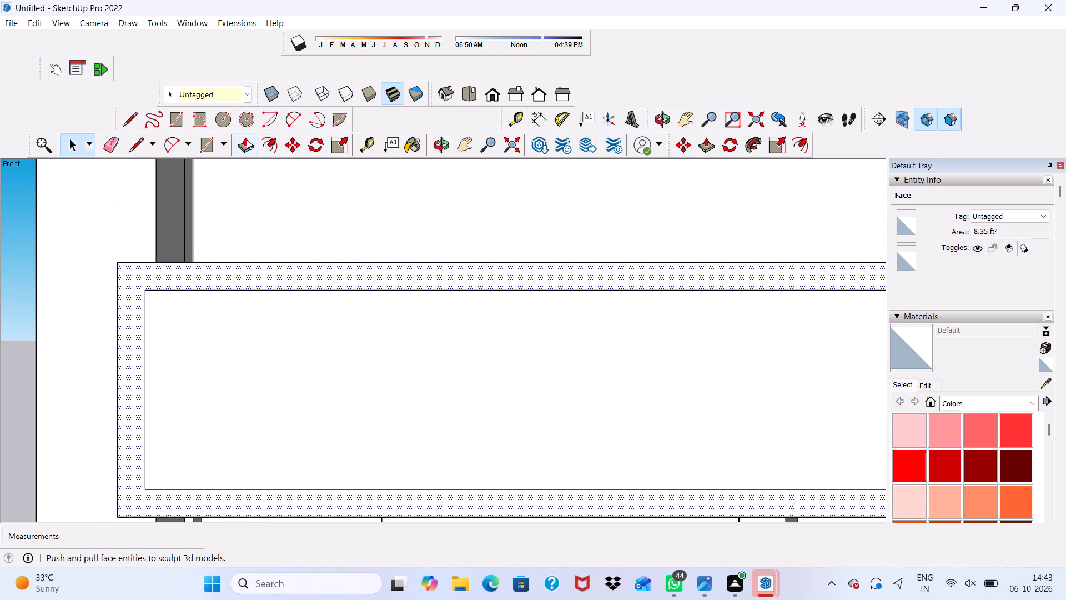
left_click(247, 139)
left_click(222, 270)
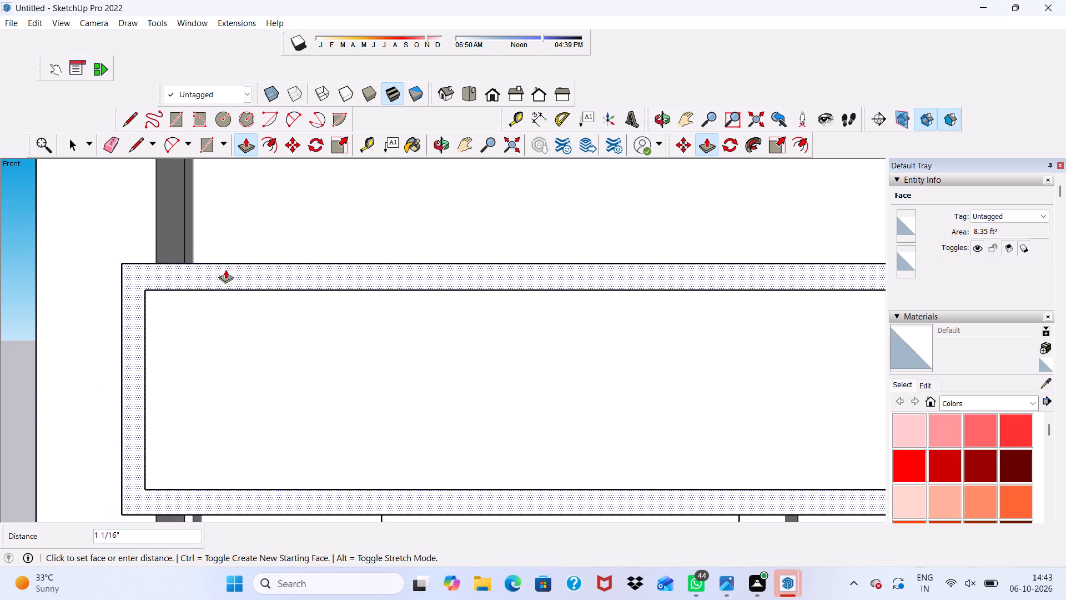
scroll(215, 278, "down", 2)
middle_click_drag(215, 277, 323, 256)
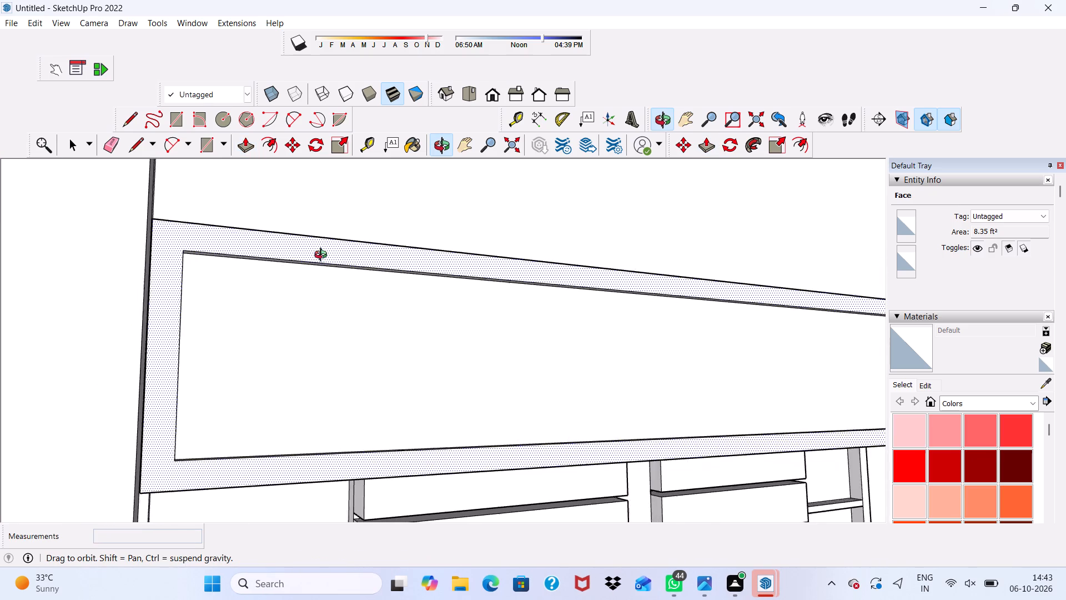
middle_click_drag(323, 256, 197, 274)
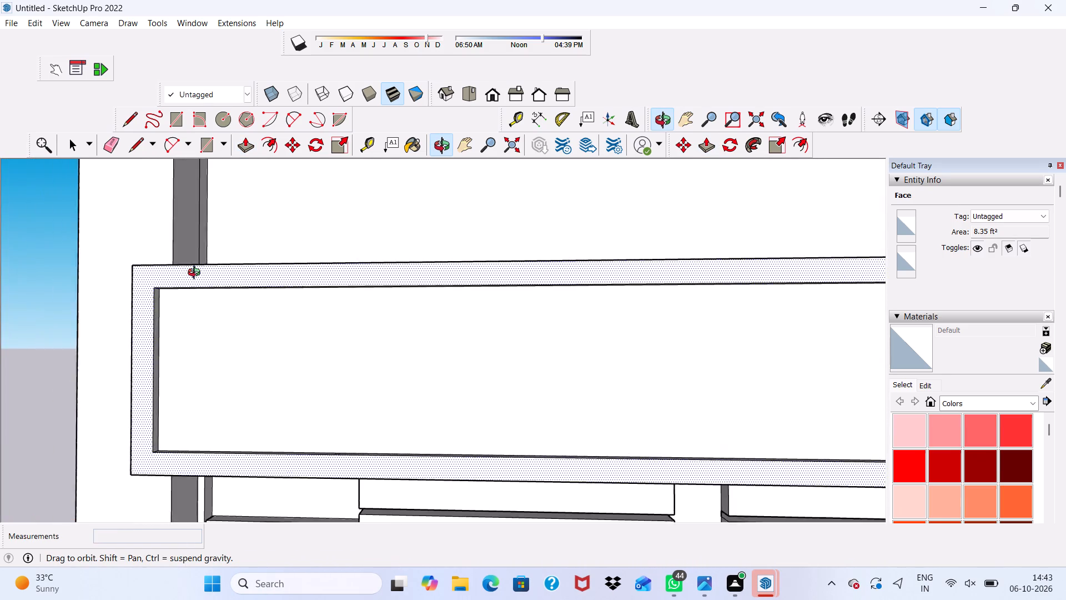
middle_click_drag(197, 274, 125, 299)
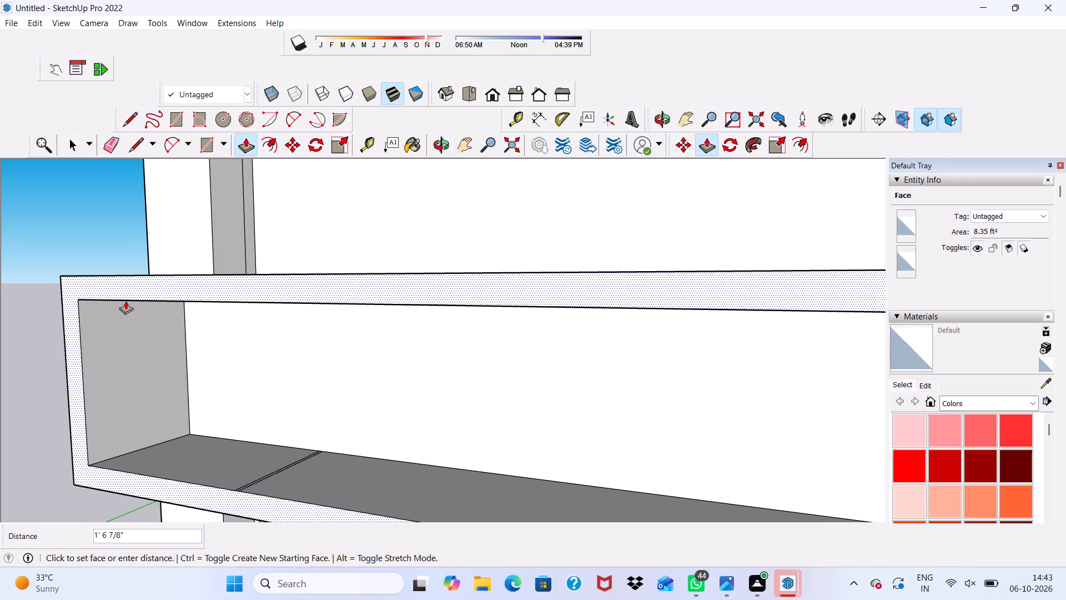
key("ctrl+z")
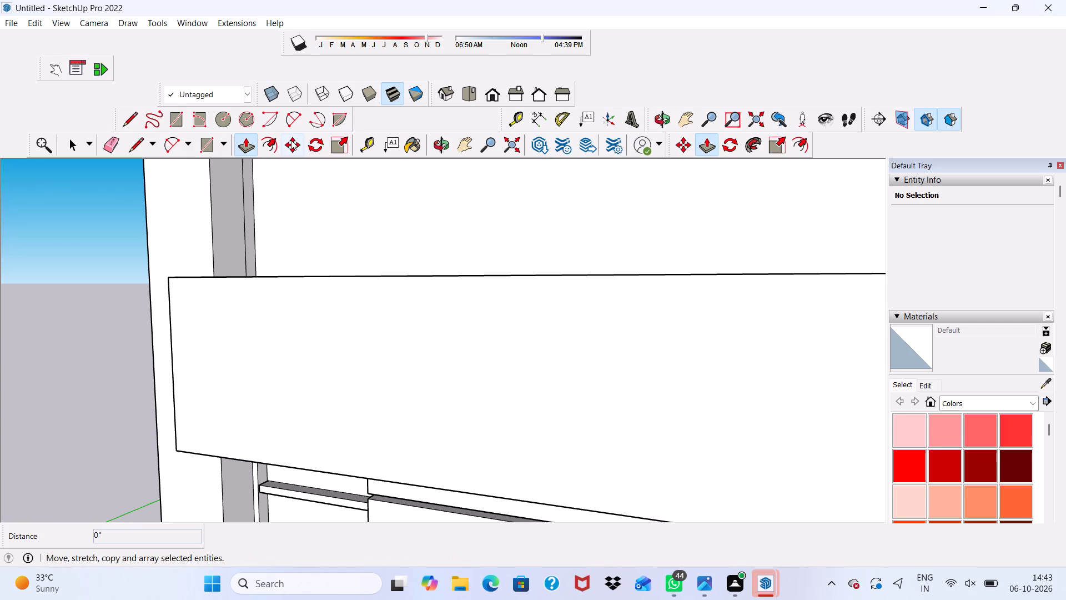
Offset the outline of the projecting box's front face inward by about 2 5/8".
left_click(264, 144)
left_click(218, 339)
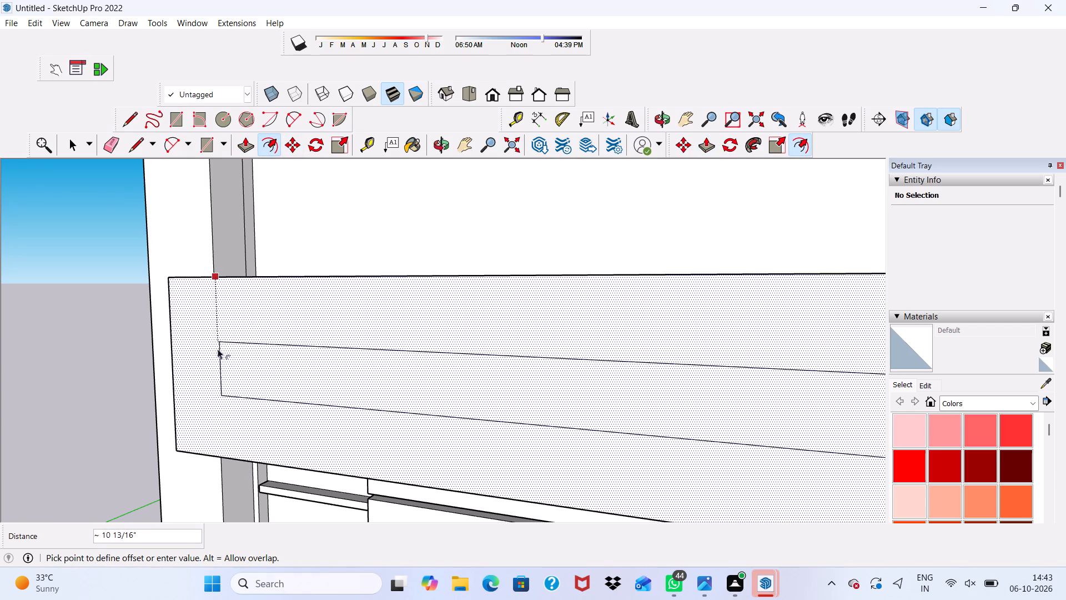
left_click(193, 292)
key("space")
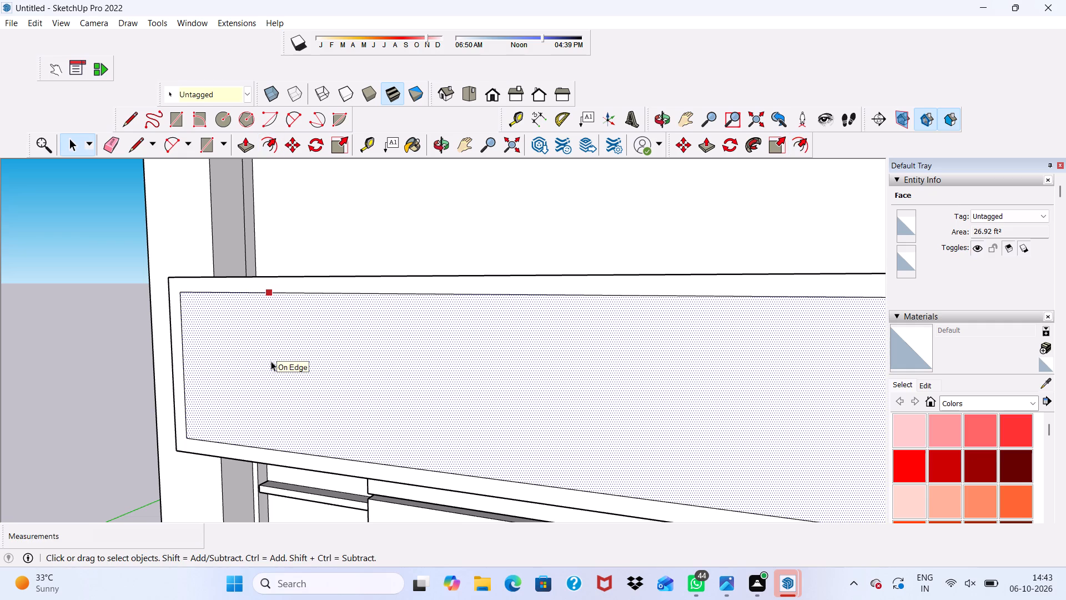
left_click(85, 287)
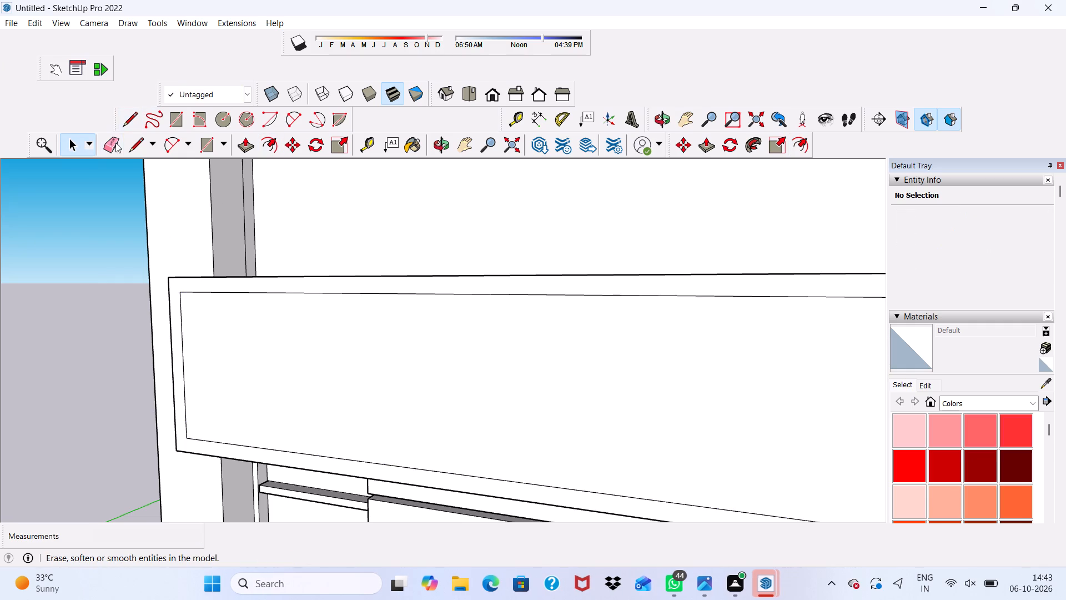
Erase the two short vertical edges of the offset outline, keeping its long upper and lower lines.
left_click(109, 144)
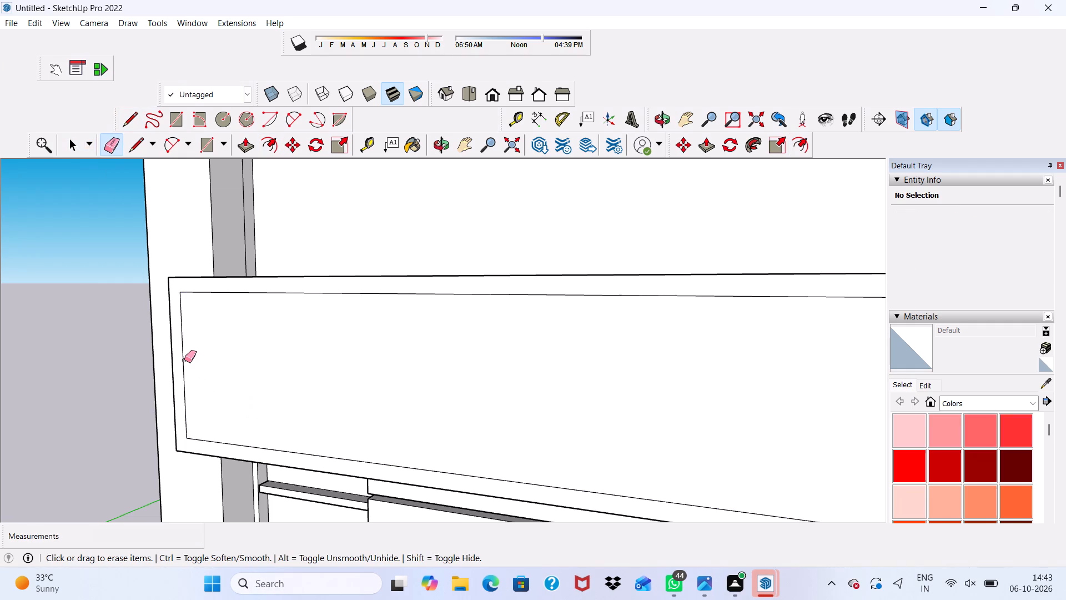
left_click(184, 360)
scroll(160, 361, "down", 4)
scroll(623, 403, "down", 5)
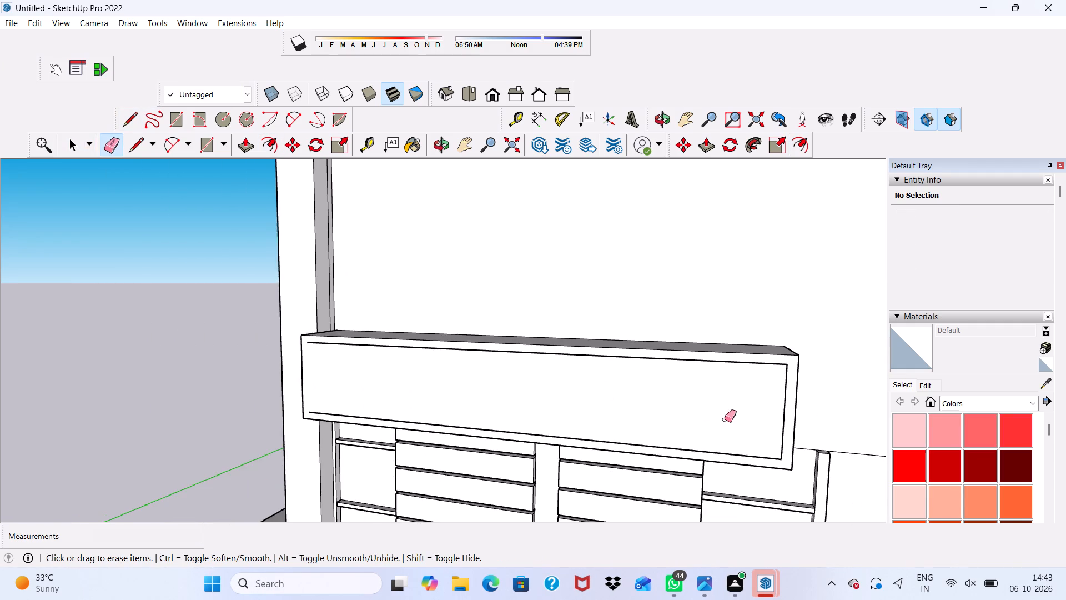
scroll(775, 424, "up", 4)
left_click(787, 401)
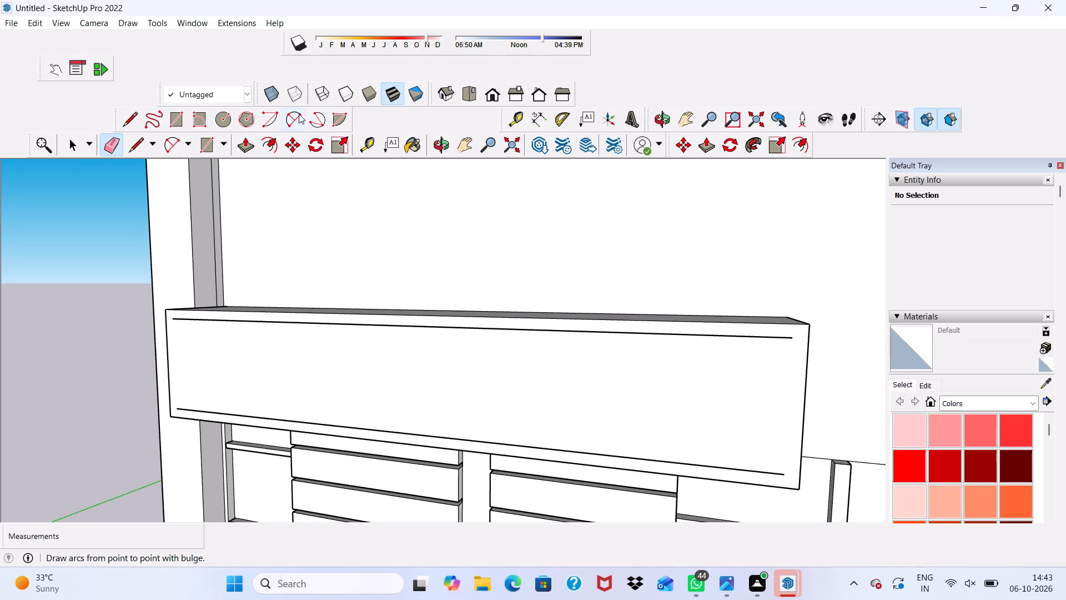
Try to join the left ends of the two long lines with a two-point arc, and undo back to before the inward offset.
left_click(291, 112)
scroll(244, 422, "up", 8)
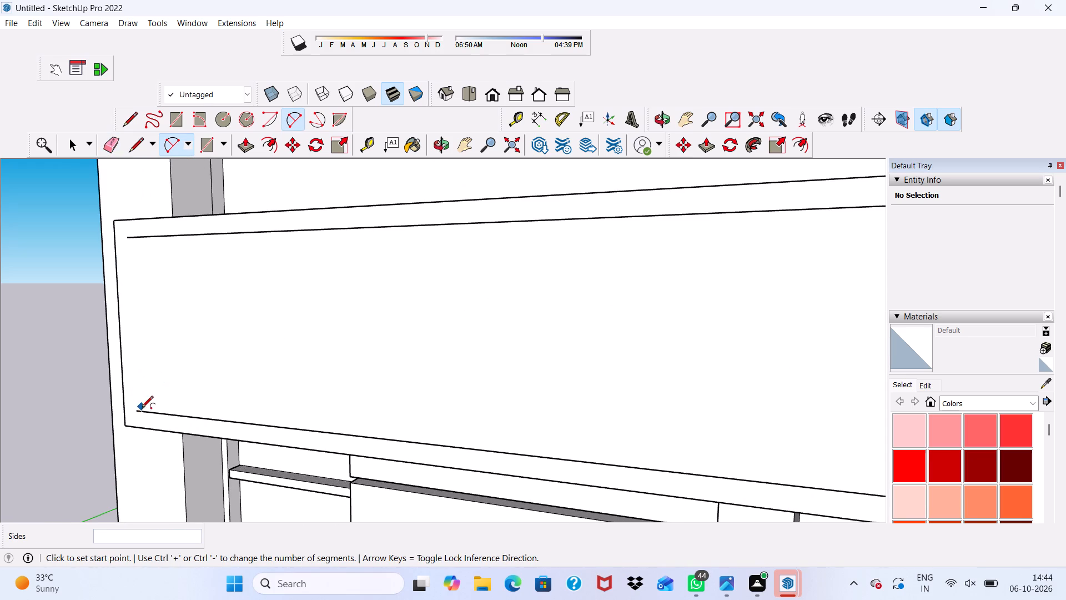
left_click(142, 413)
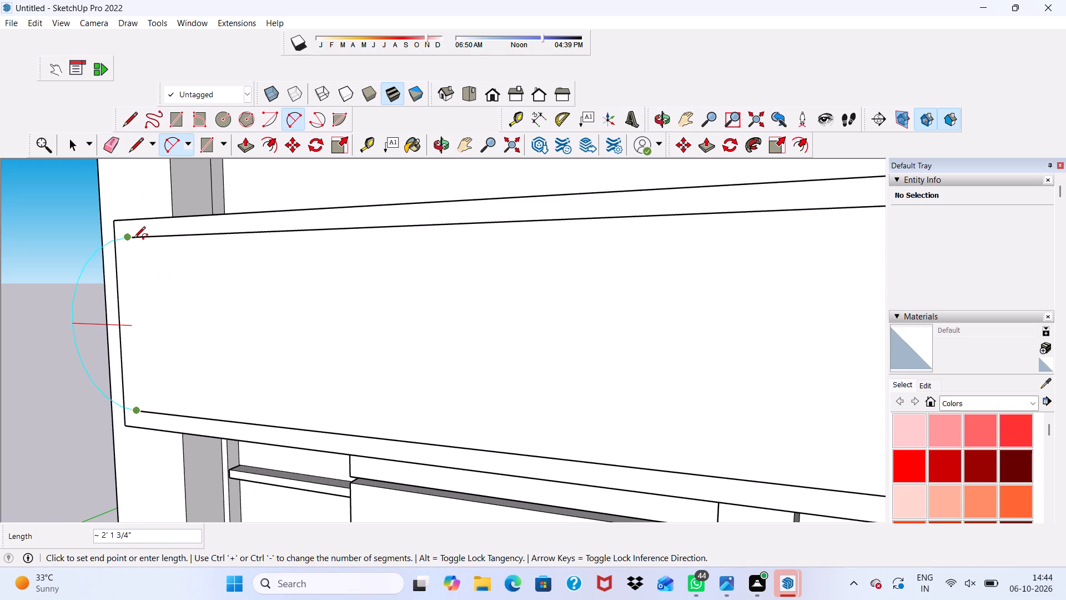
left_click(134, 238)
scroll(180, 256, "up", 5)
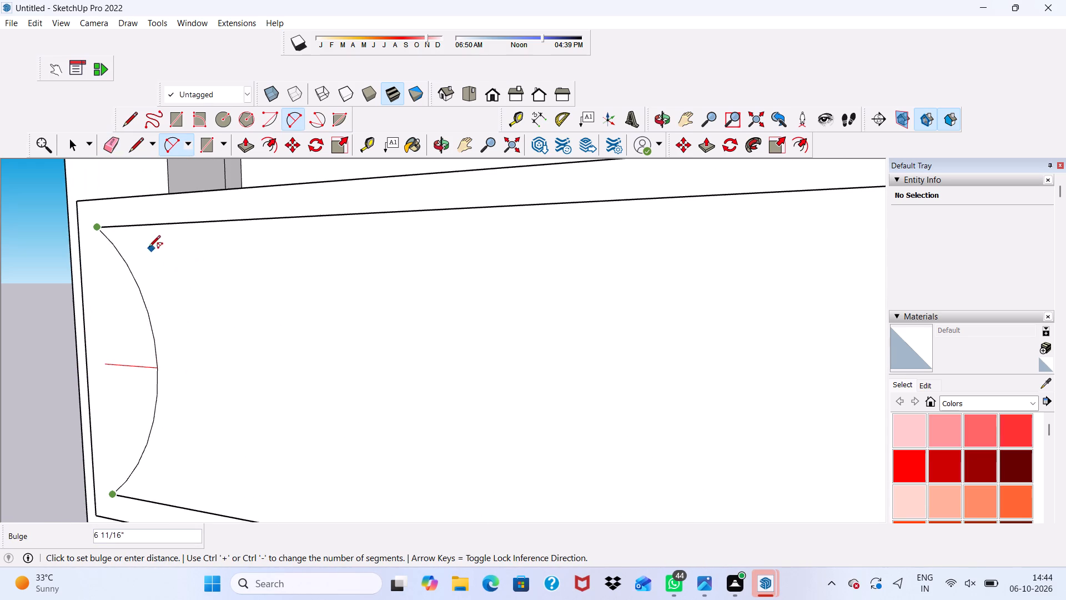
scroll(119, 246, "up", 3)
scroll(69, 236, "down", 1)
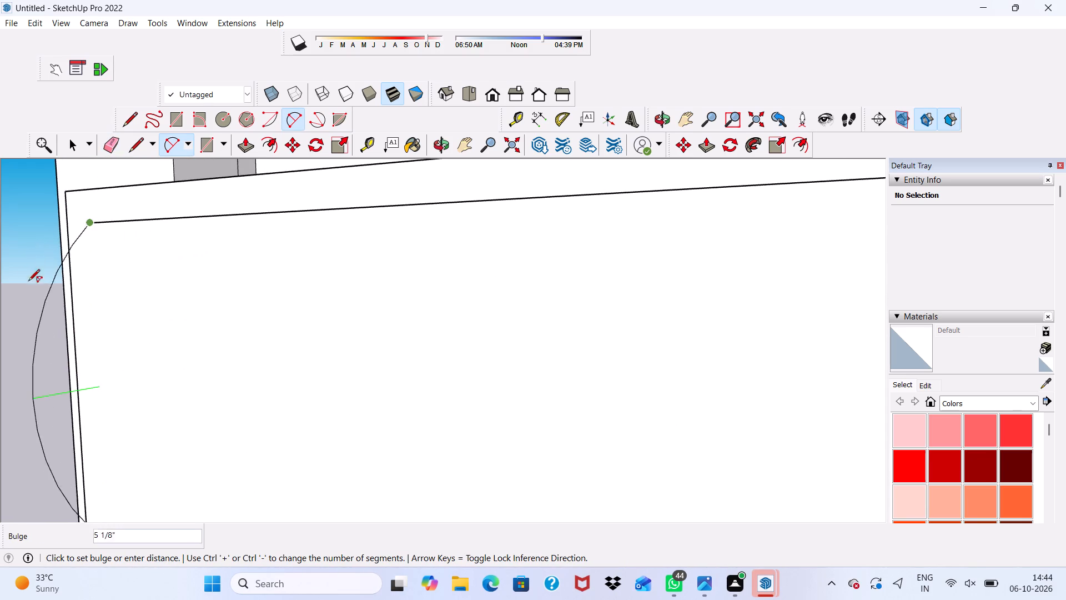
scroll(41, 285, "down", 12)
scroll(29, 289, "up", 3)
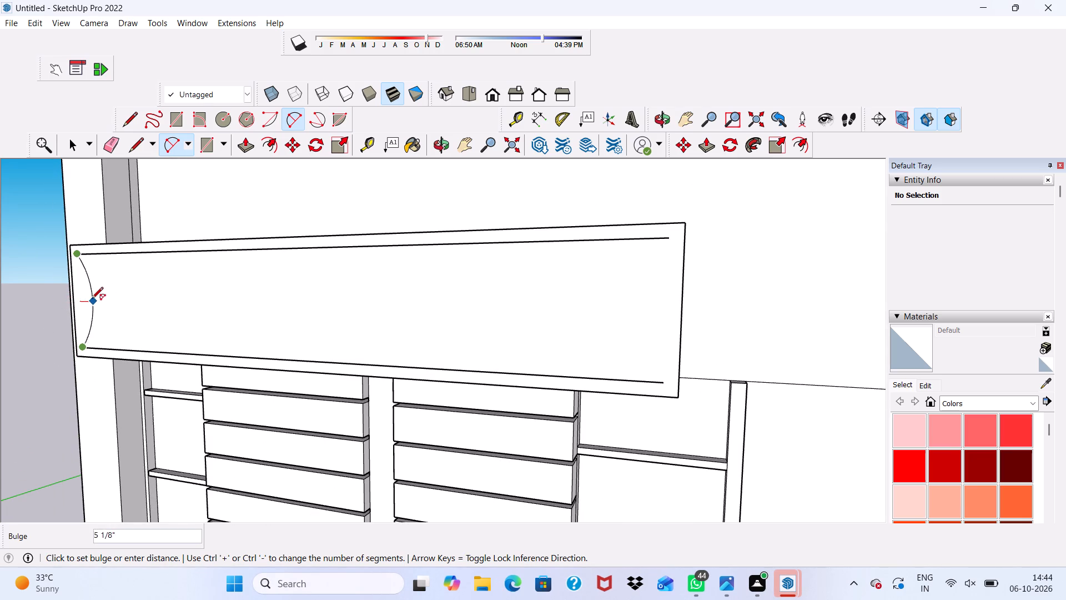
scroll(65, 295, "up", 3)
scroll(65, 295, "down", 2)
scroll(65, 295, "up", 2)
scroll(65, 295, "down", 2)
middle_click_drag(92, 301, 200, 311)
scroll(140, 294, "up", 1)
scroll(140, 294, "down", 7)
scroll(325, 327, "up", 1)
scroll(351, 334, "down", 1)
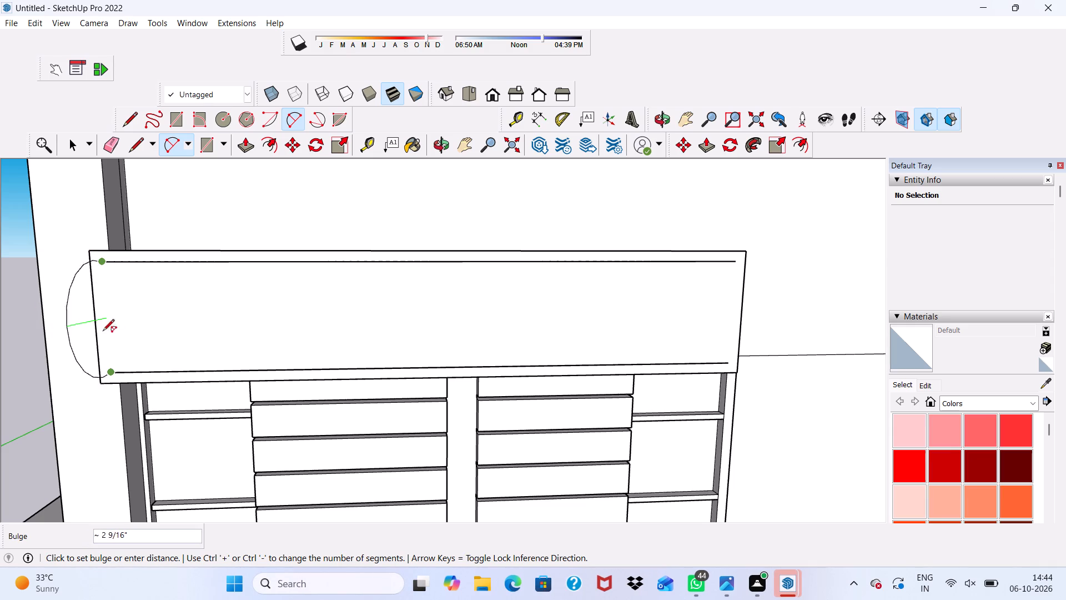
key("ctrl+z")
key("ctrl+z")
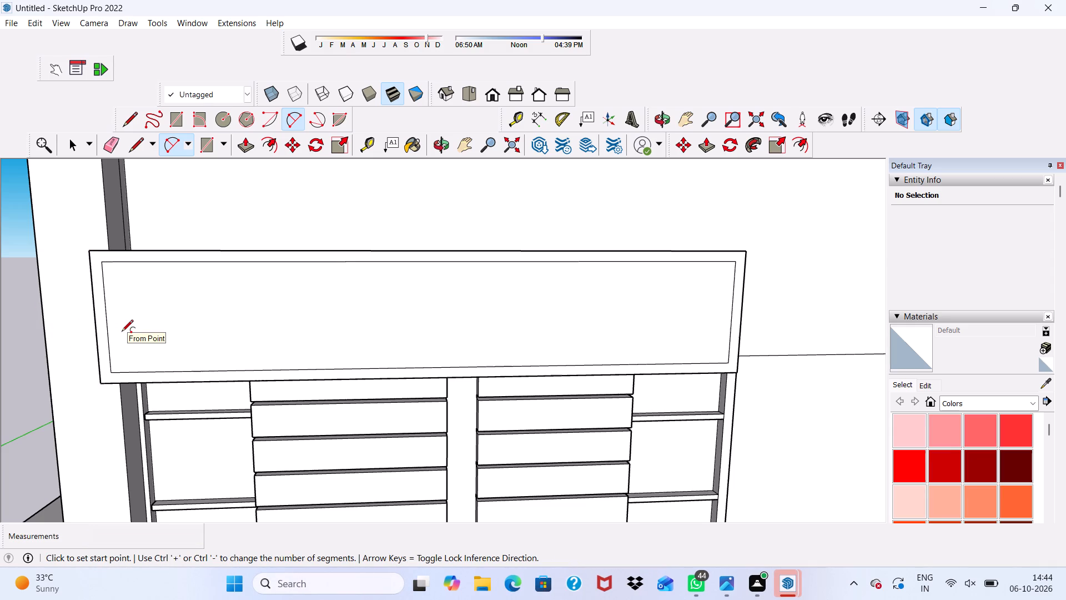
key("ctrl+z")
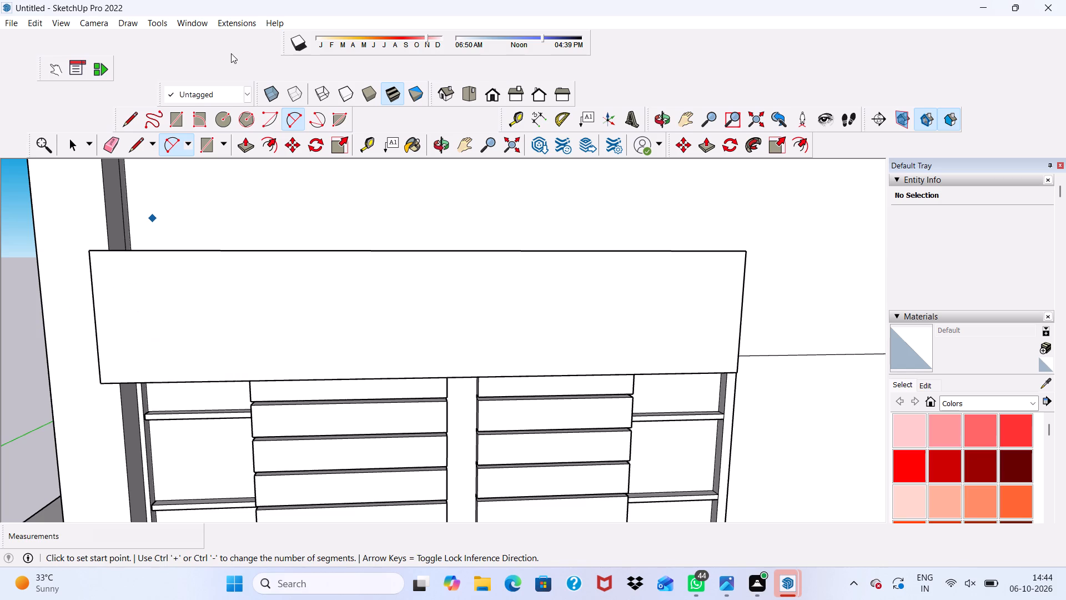
Offset the outline of the projecting box's front face inward by about 6".
left_click(173, 112)
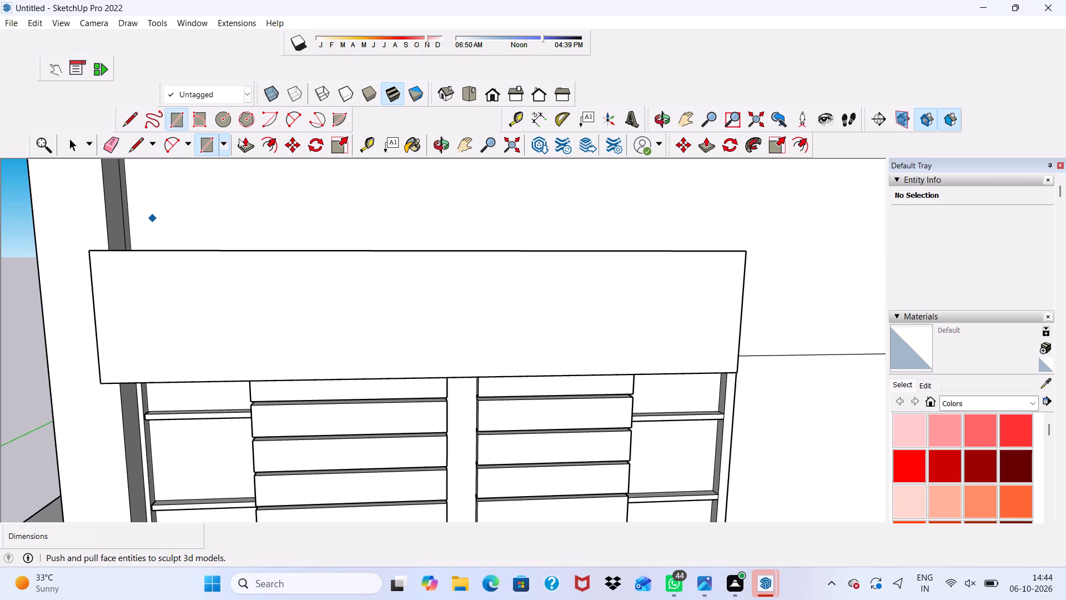
left_click(276, 147)
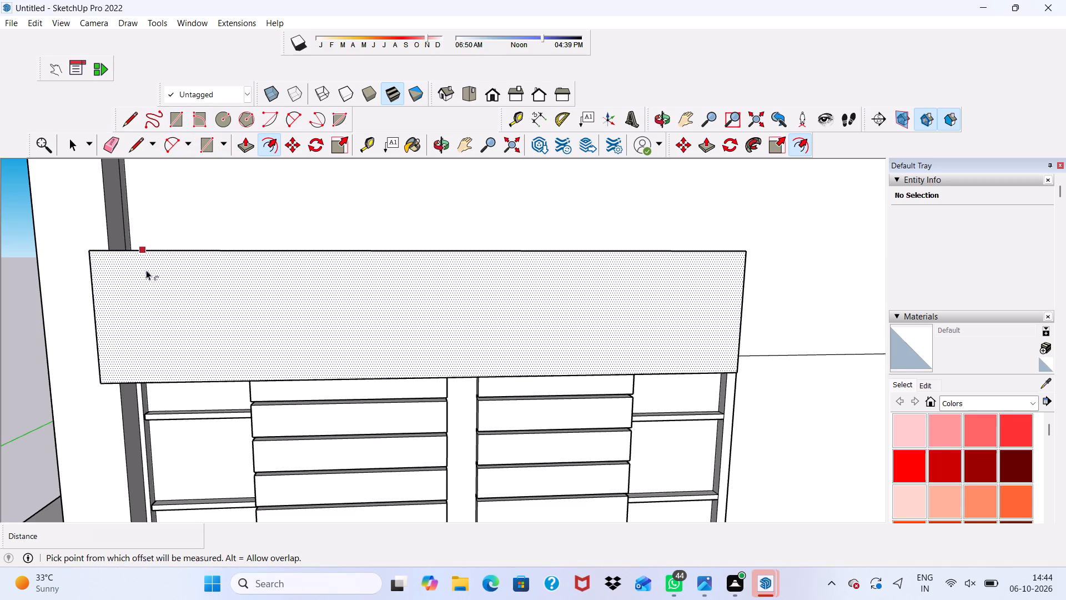
left_click(147, 269)
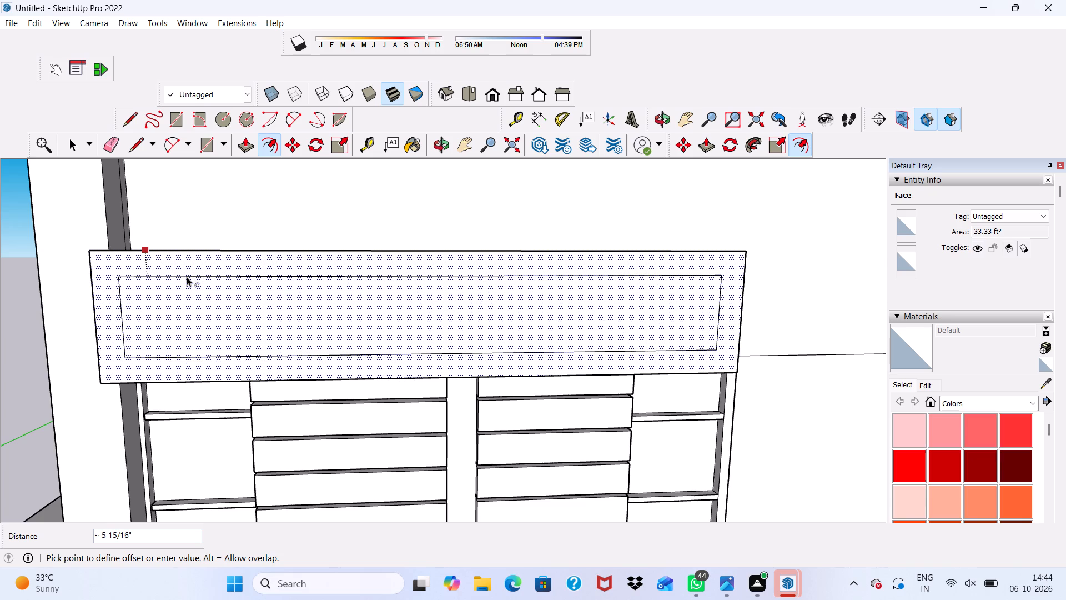
left_click(187, 276)
key("space")
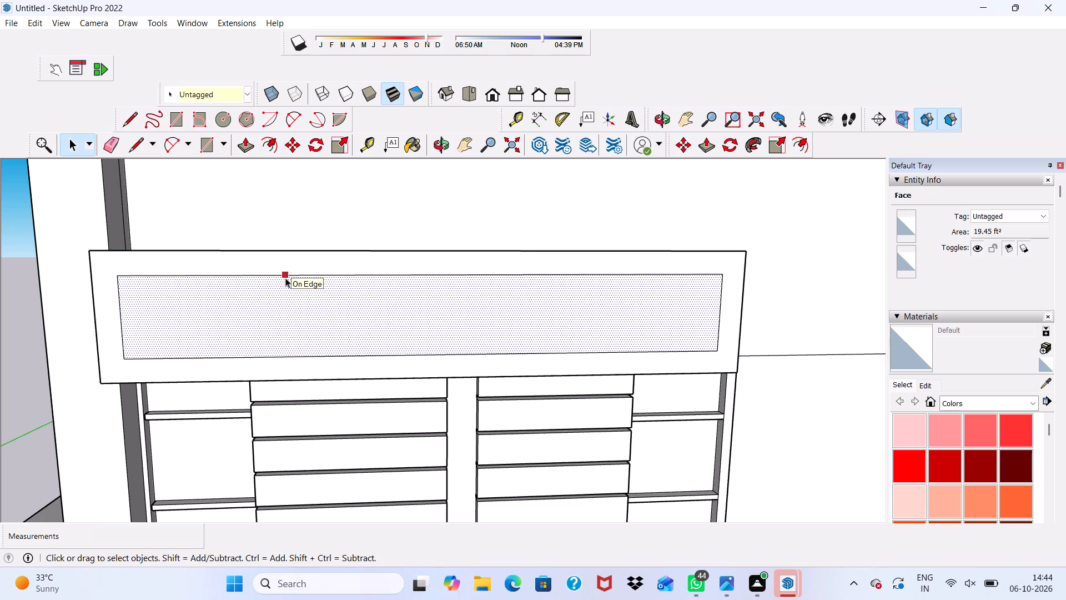
Erase the two short vertical edges of the offset outline, keeping its long upper and lower lines.
left_click(111, 146)
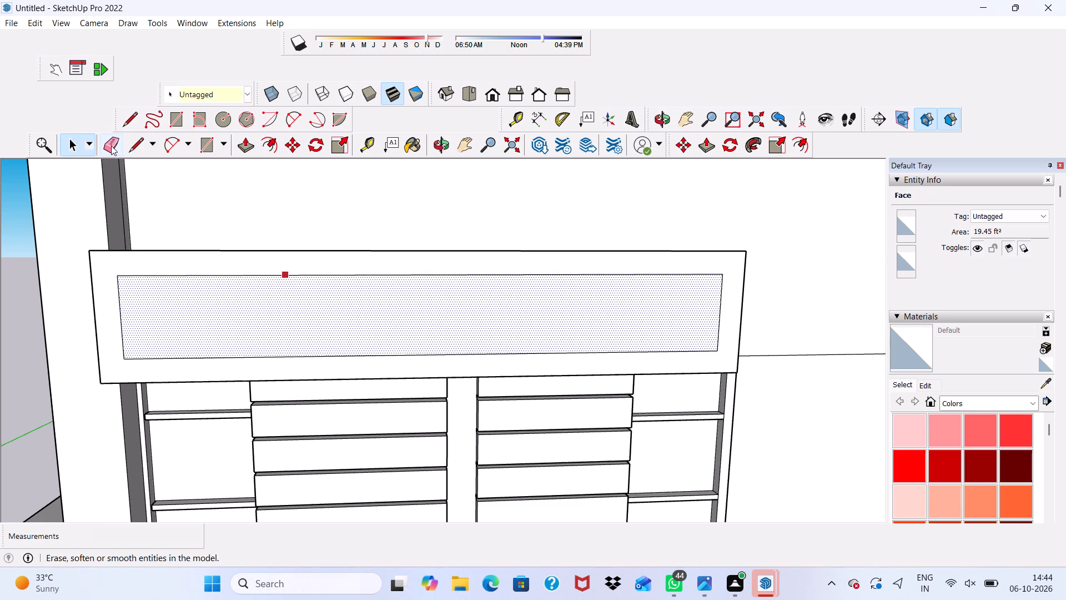
scroll(154, 323, "up", 2)
left_click(113, 321)
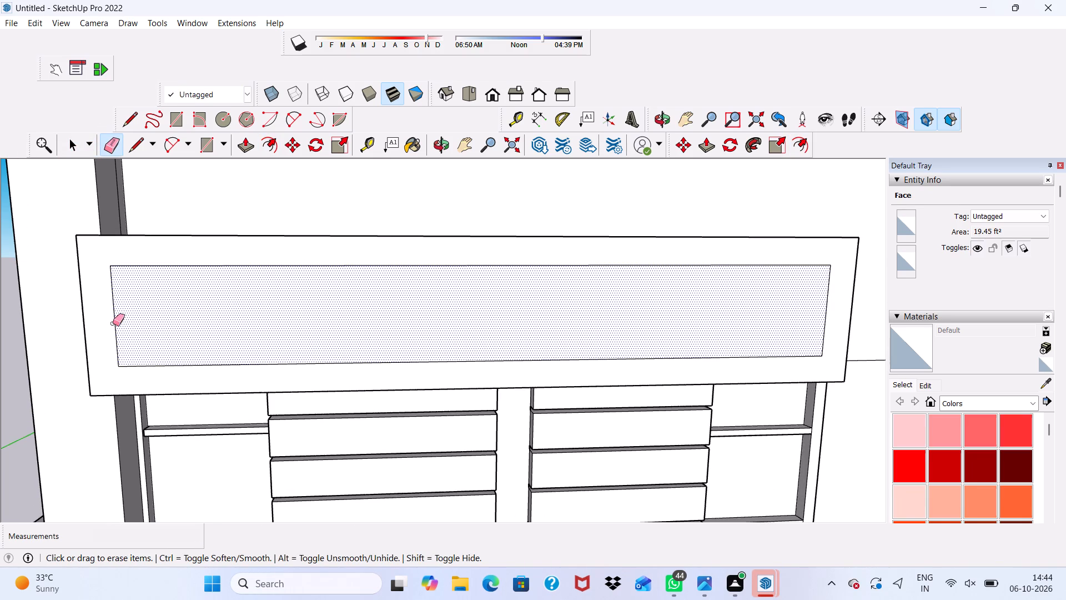
left_click(113, 323)
scroll(104, 317, "down", 6)
scroll(557, 348, "up", 2)
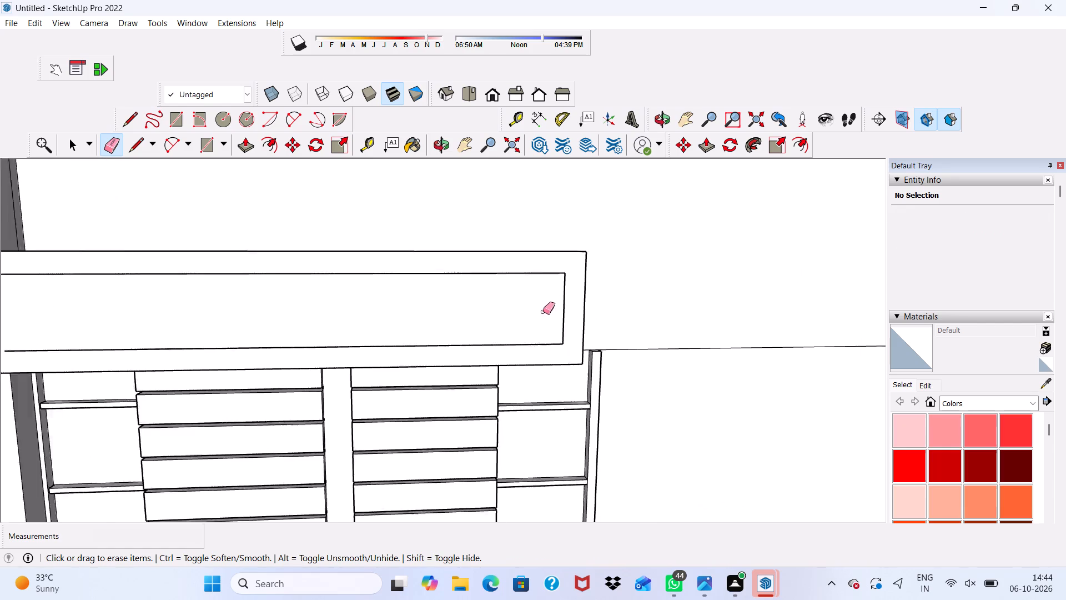
scroll(543, 312, "up", 1)
left_click_drag(556, 301, 569, 298)
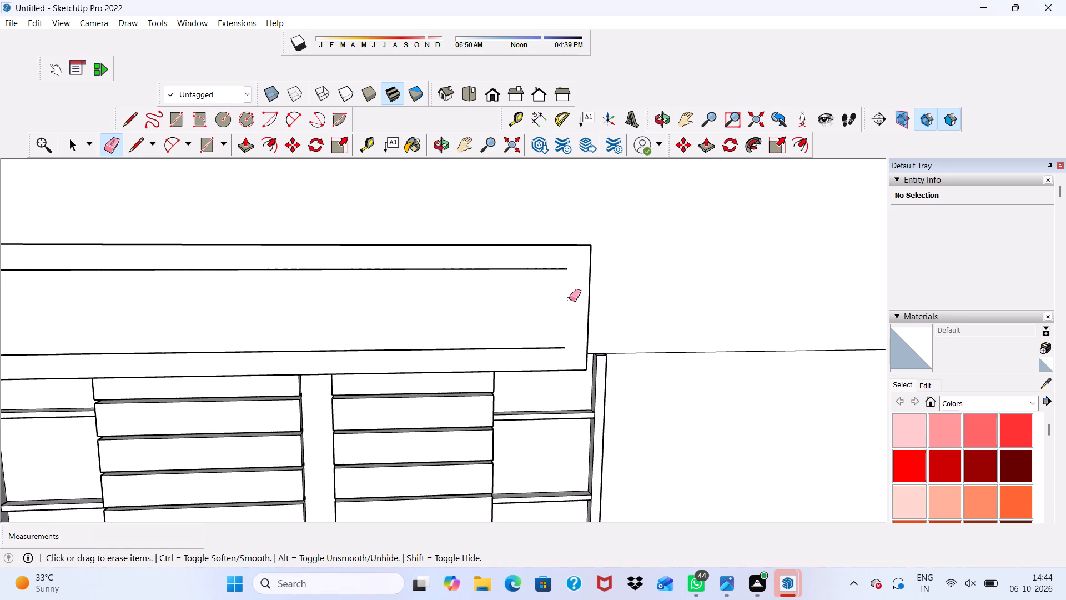
key("space")
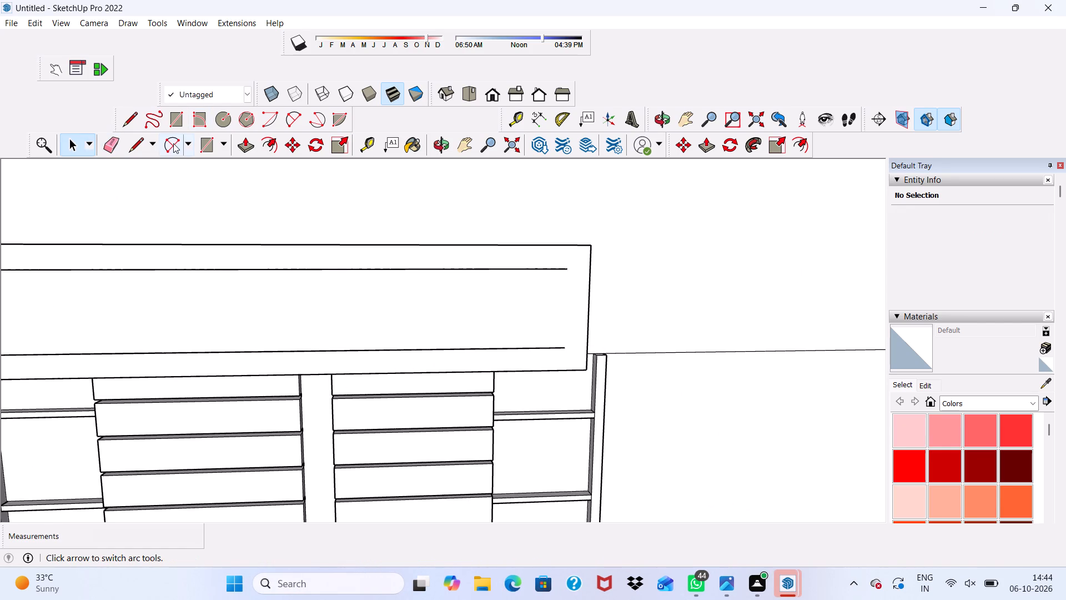
Join the left ends of the two long lines with a two-point arc bulging outward by about 3 13/16".
left_click(169, 144)
scroll(368, 226, "down", 5)
scroll(72, 323, "up", 4)
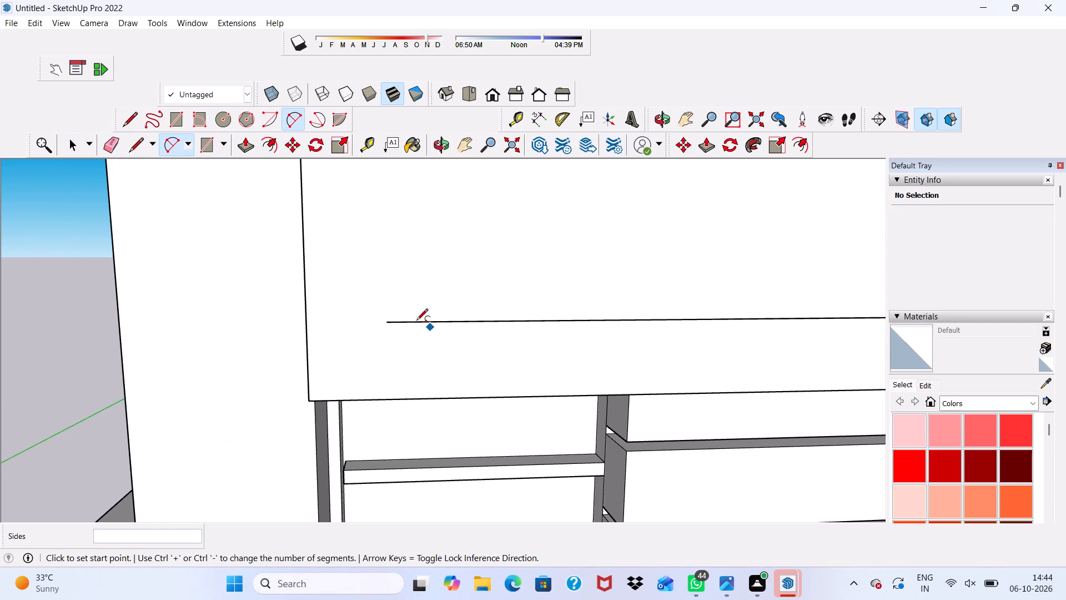
left_click(393, 322)
scroll(362, 318, "down", 9)
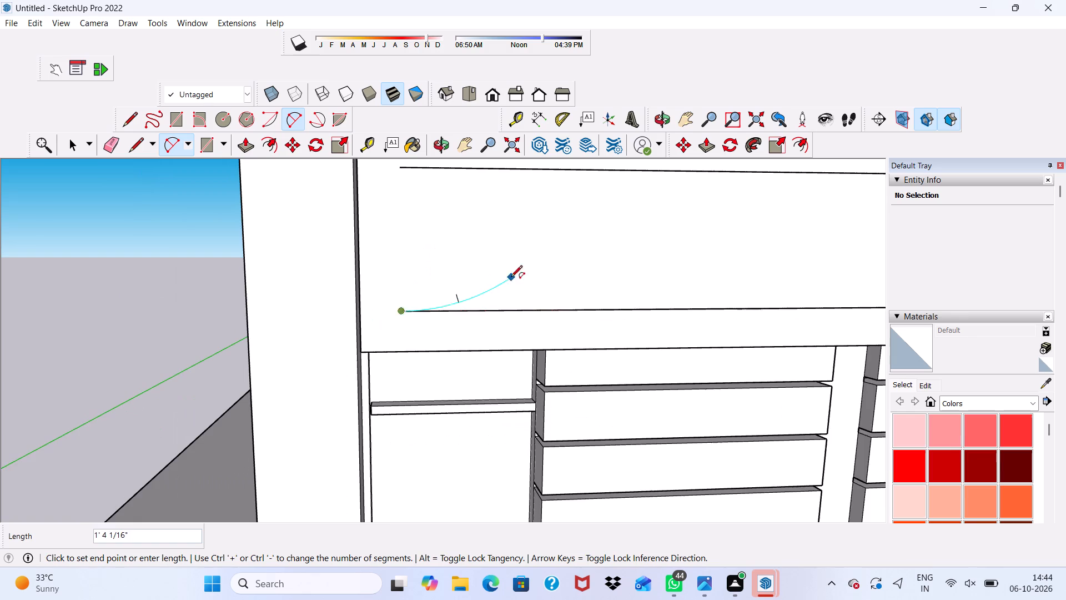
scroll(511, 278, "down", 2)
scroll(443, 216, "up", 2)
left_click(436, 207)
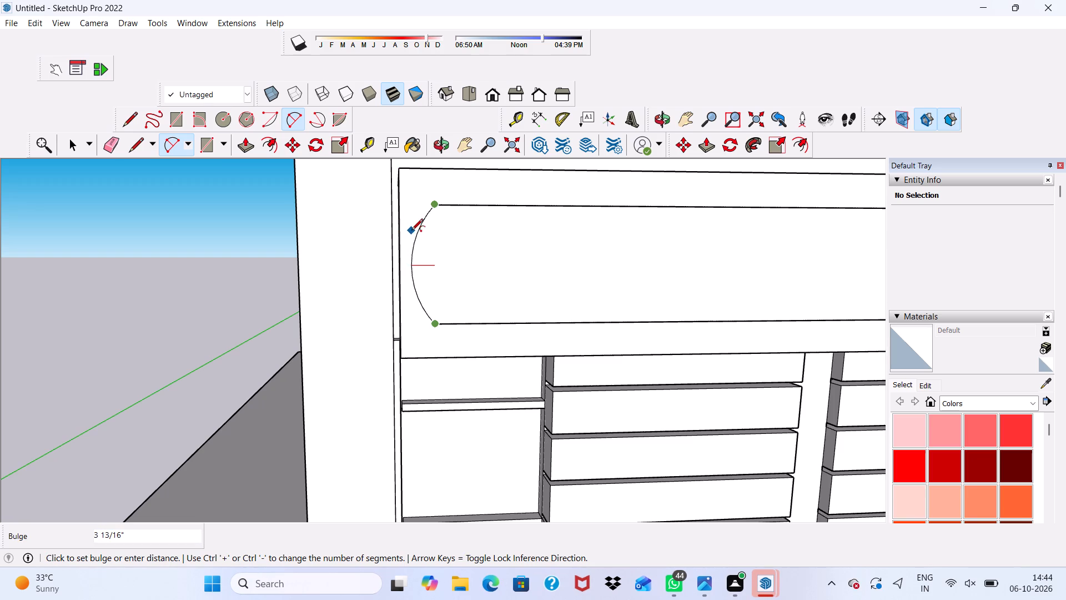
left_click(411, 231)
Join the right ends of the two long lines with a two-point arc bulging outward, closing the round-ended panel outline.
scroll(291, 317, "down", 8)
scroll(450, 335, "up", 11)
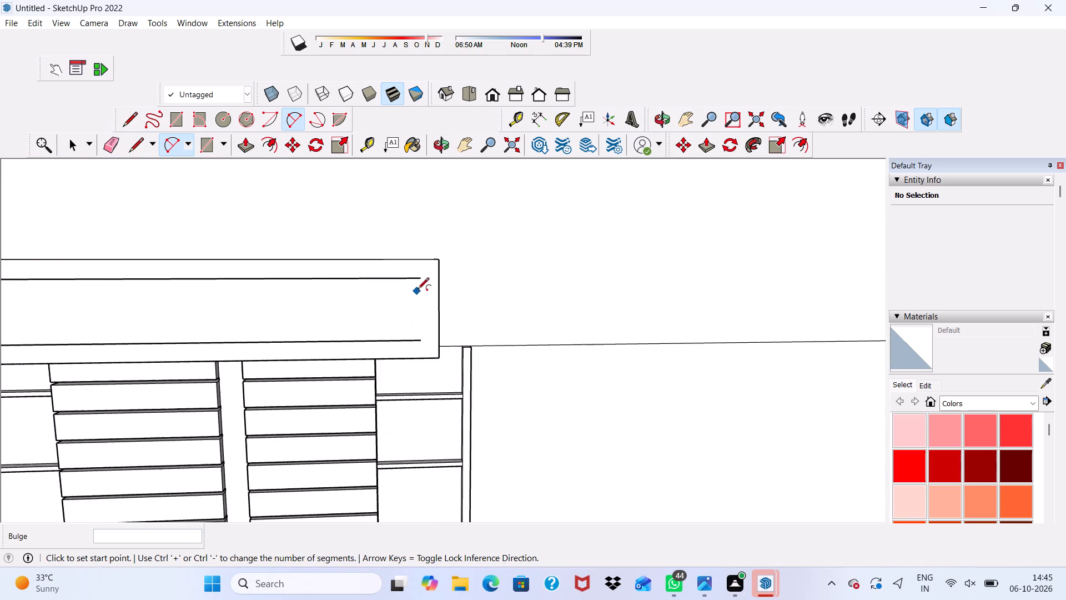
scroll(418, 290, "up", 8)
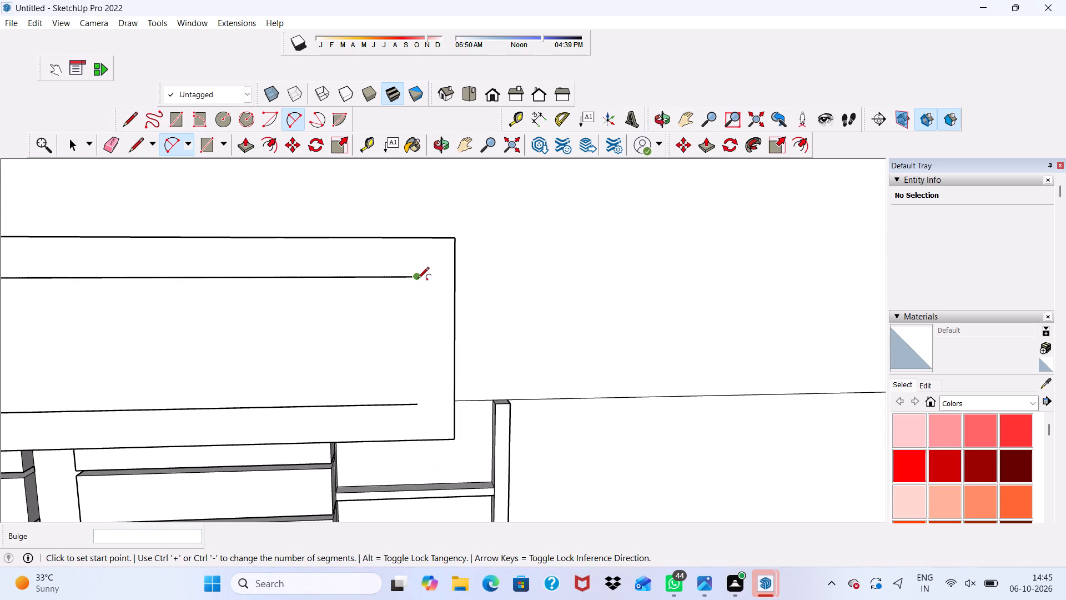
left_click(418, 279)
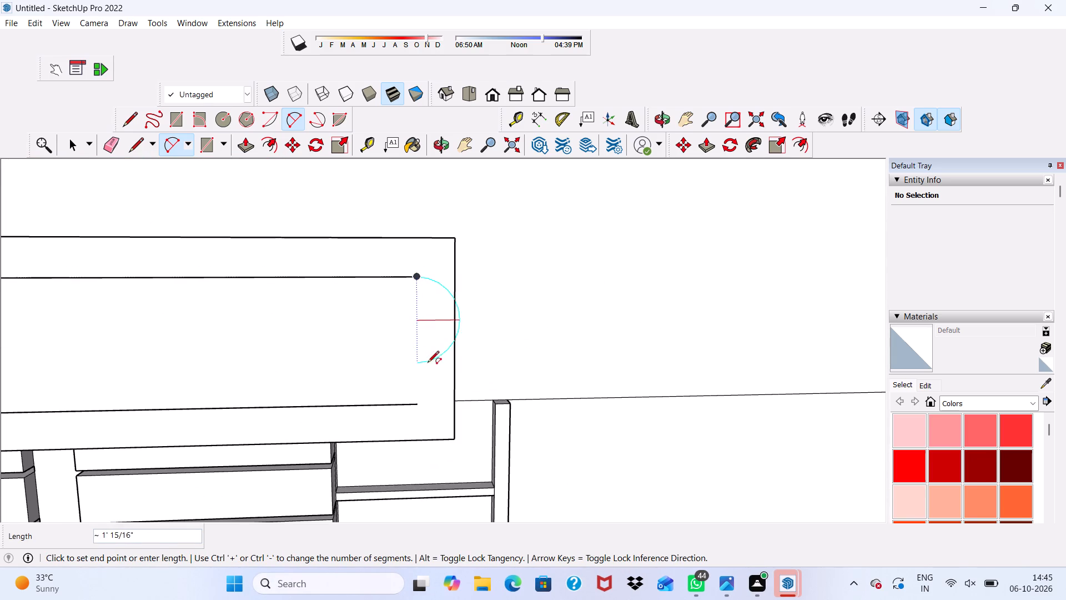
left_click(419, 403)
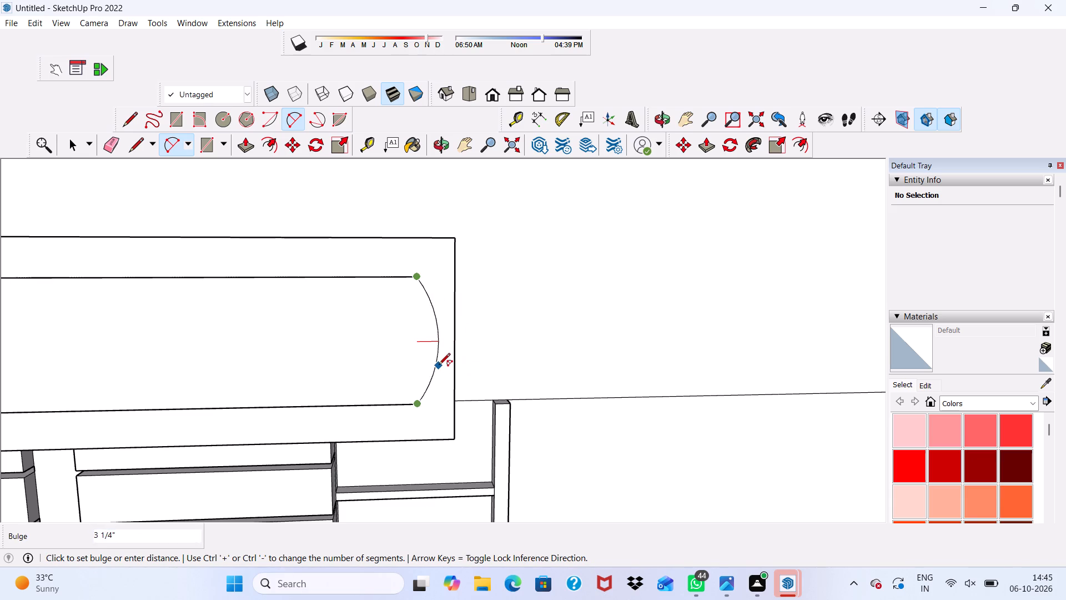
left_click(443, 360)
Push/Pull the border around the round-ended panel outward by 3".
scroll(443, 360, "down", 5)
scroll(580, 326, "up", 1)
scroll(580, 326, "down", 4)
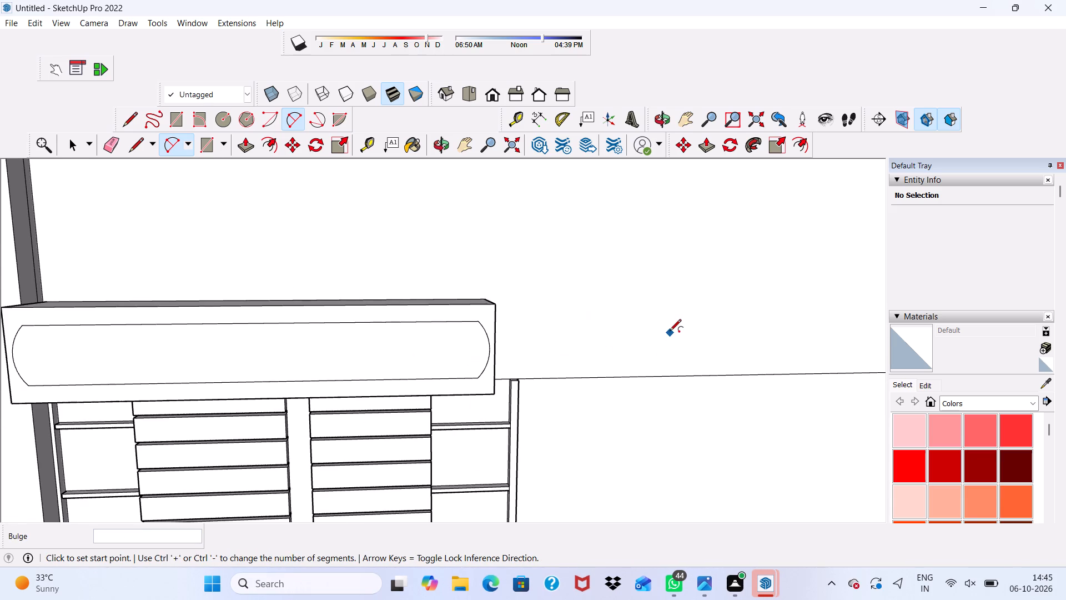
key("space")
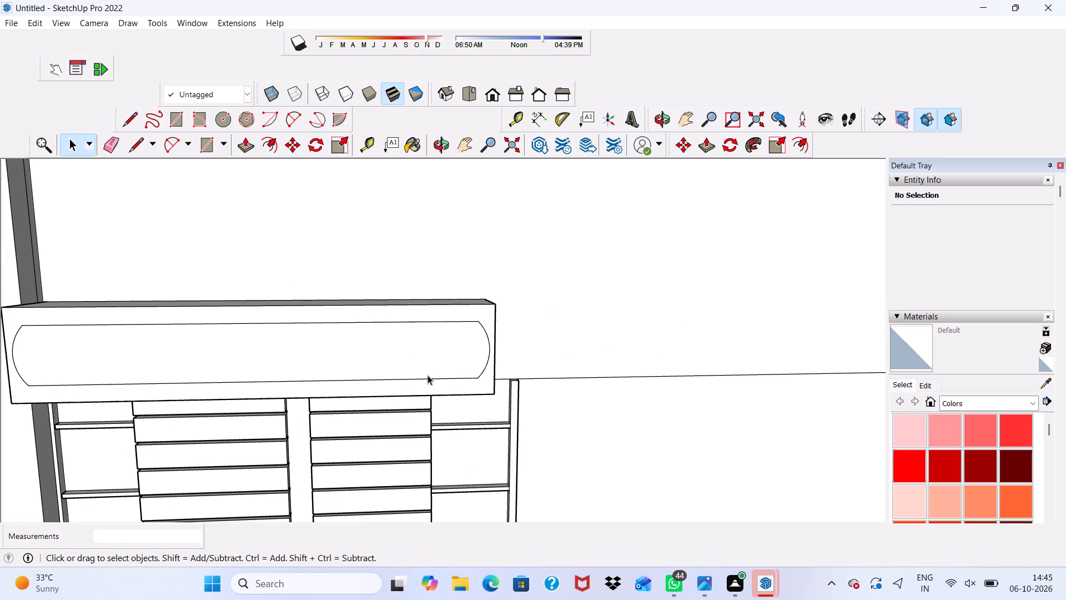
left_click(225, 390)
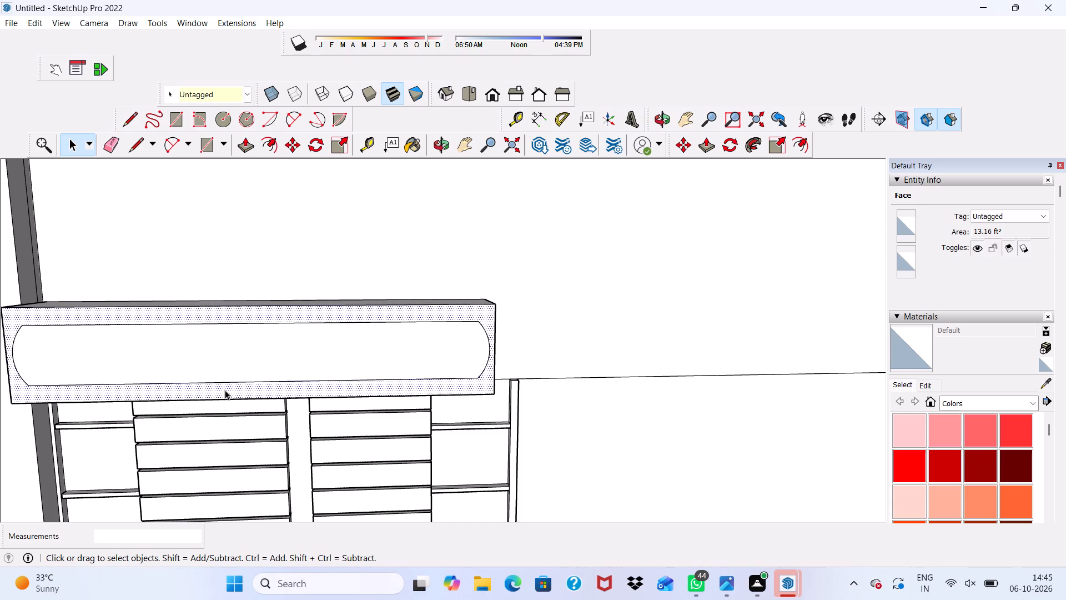
left_click(245, 143)
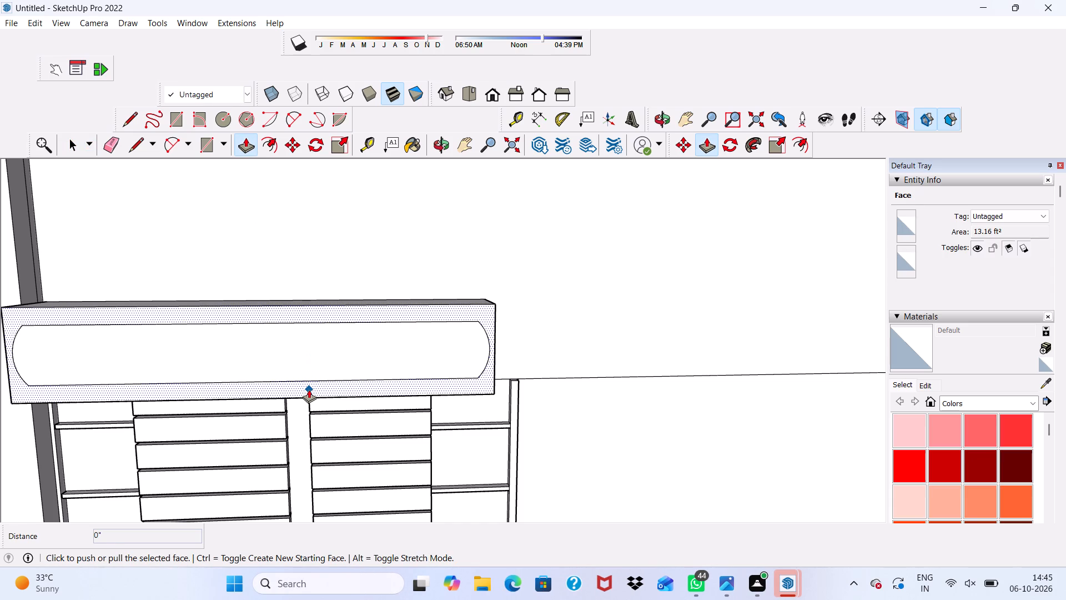
left_click(309, 389)
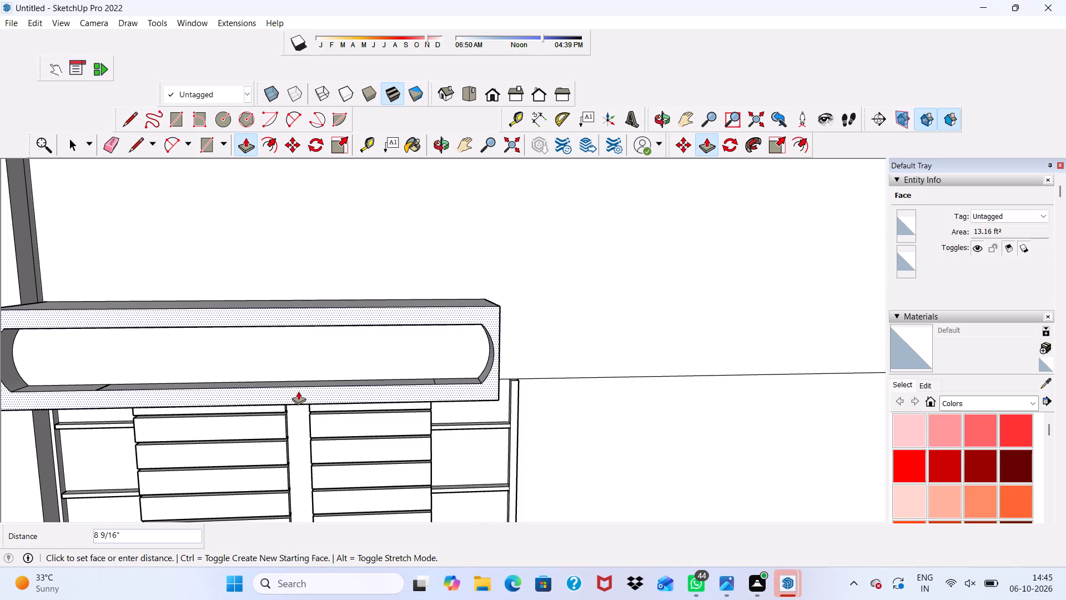
key("3")
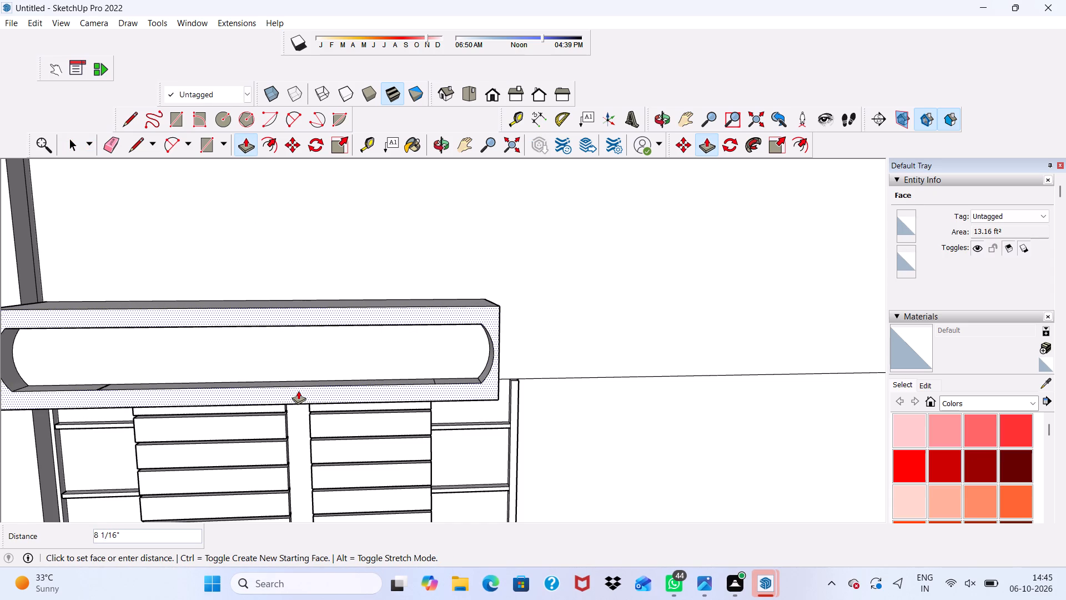
key("shift+quotedbl")
key("Return")
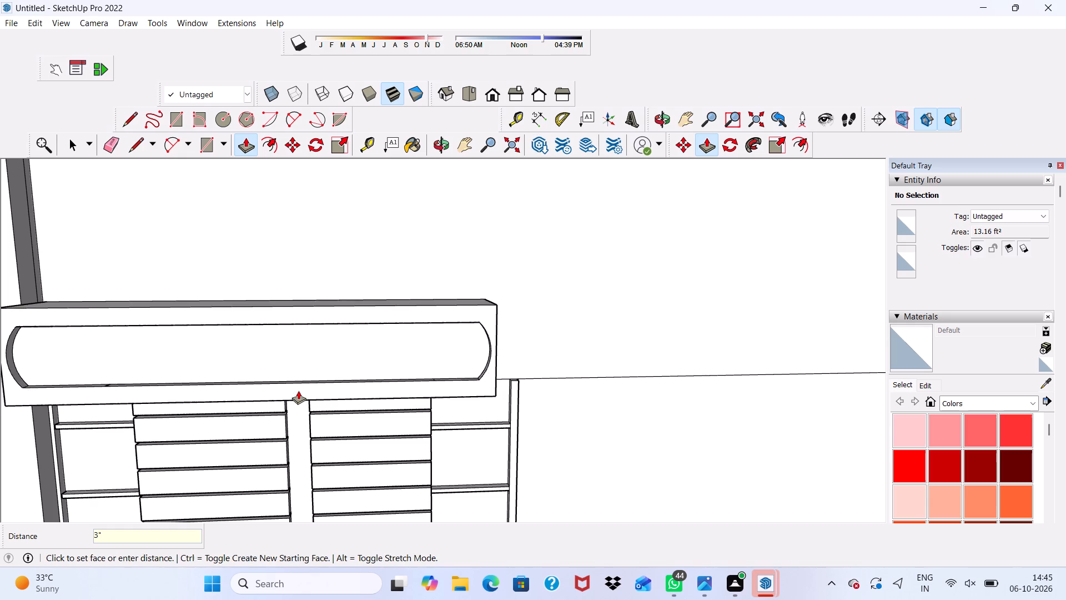
Examine the projecting box and its recessed round-ended panel above the slatted shutters from several angles.
scroll(298, 391, "down", 6)
scroll(299, 391, "up", 2)
scroll(304, 380, "down", 2)
middle_click_drag(339, 344, 323, 313)
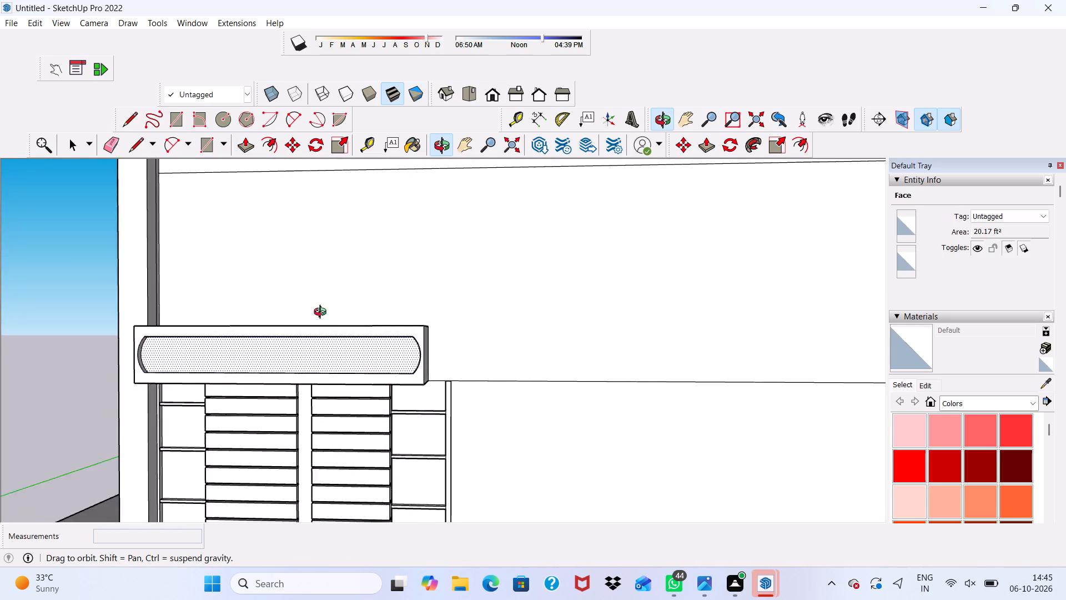
middle_click_drag(323, 313, 423, 310)
scroll(420, 341, "up", 3)
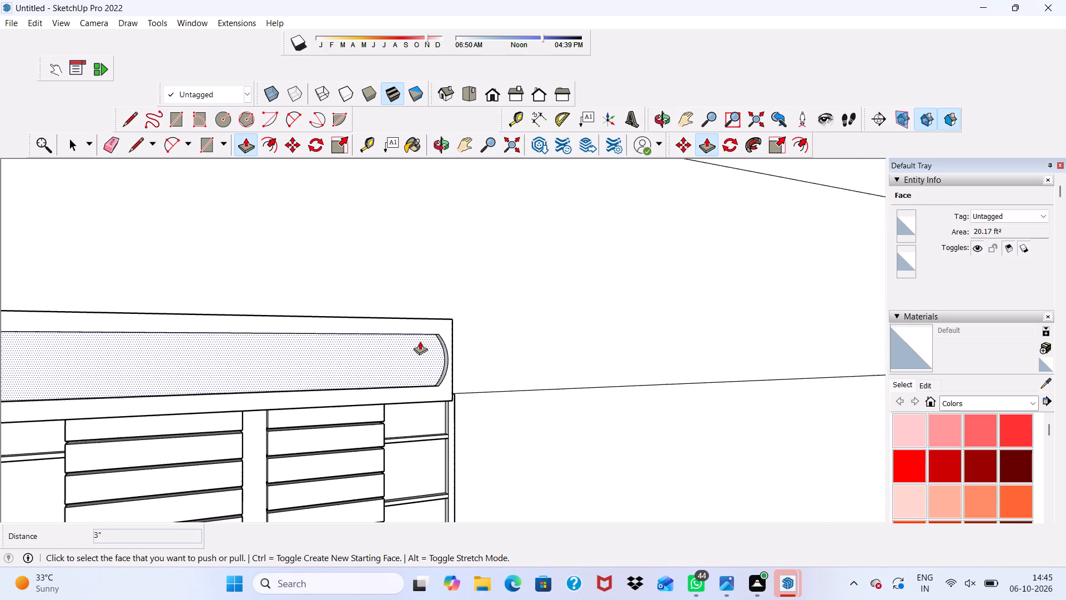
scroll(420, 342, "down", 6)
middle_click_drag(420, 342, 355, 264)
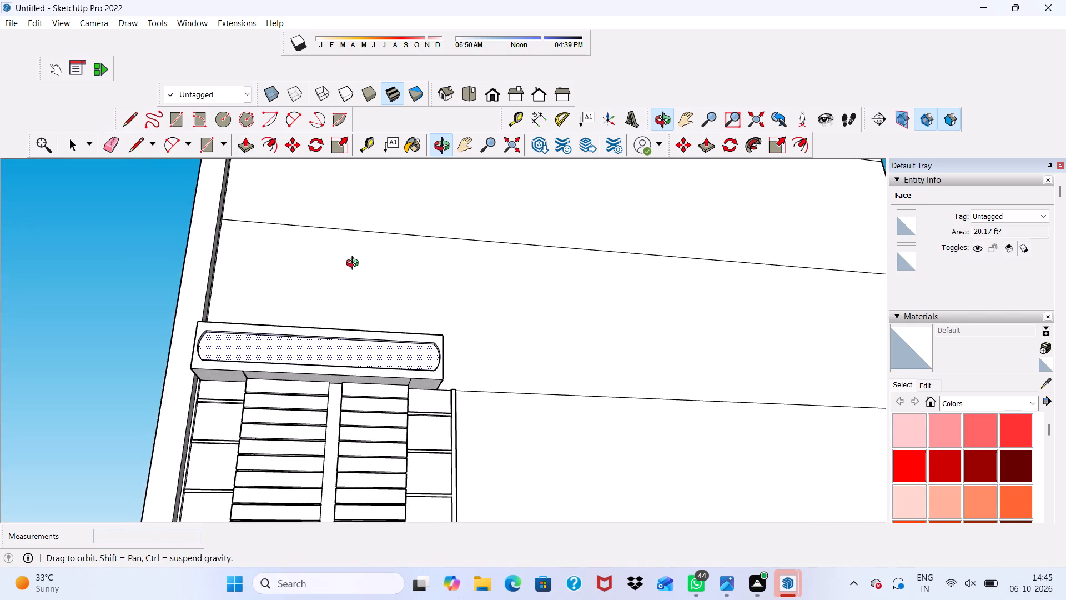
middle_click_drag(355, 264, 284, 314)
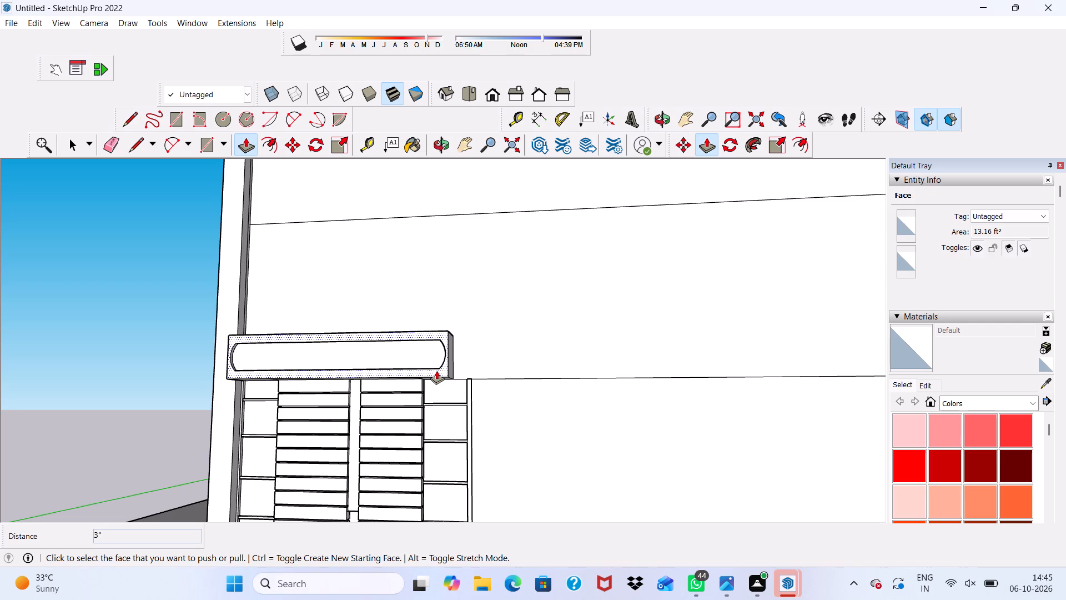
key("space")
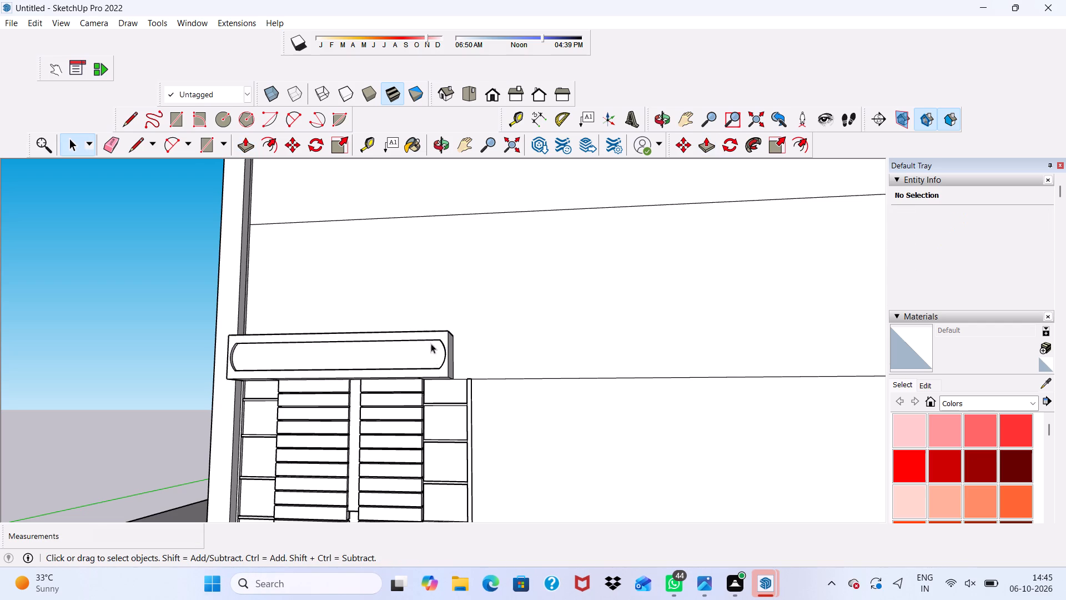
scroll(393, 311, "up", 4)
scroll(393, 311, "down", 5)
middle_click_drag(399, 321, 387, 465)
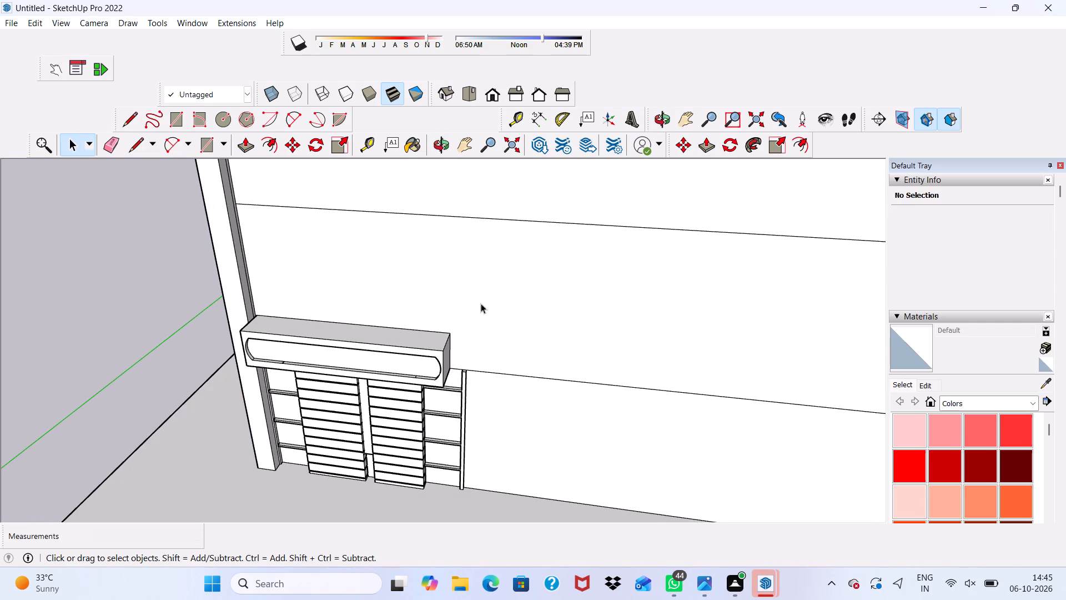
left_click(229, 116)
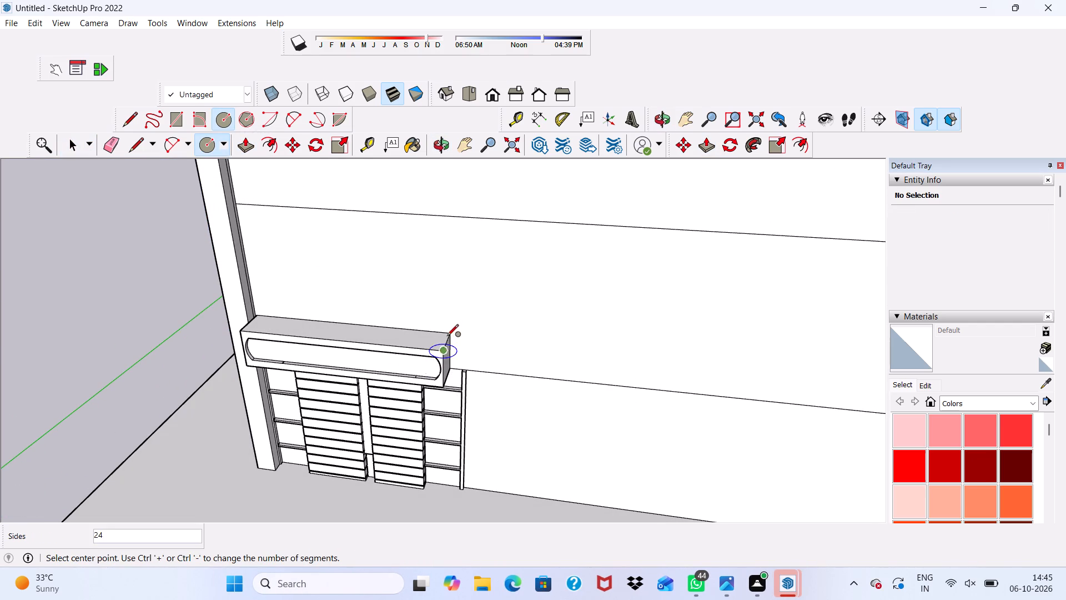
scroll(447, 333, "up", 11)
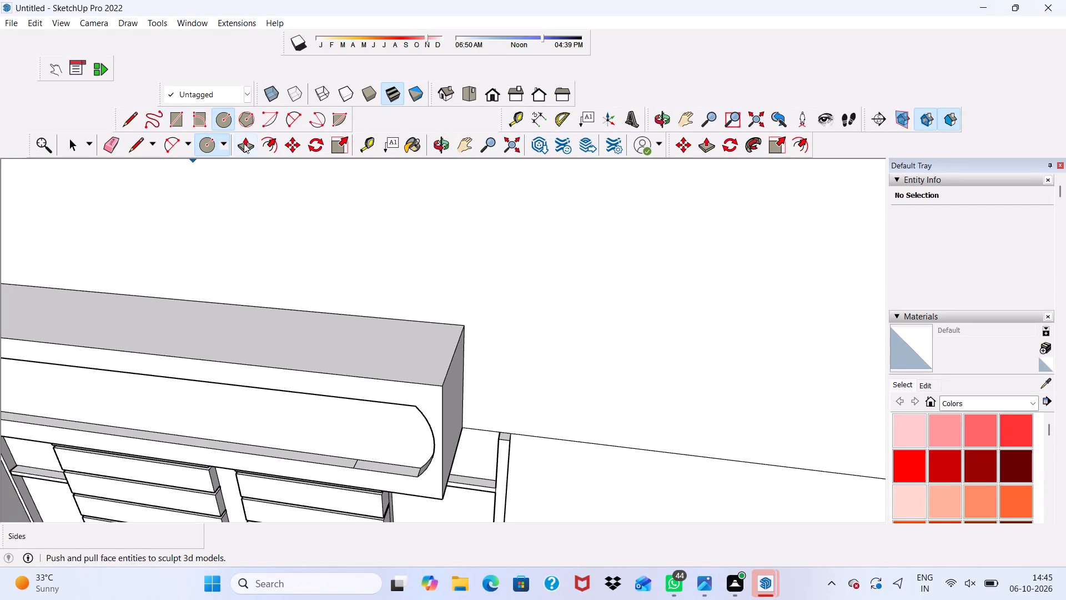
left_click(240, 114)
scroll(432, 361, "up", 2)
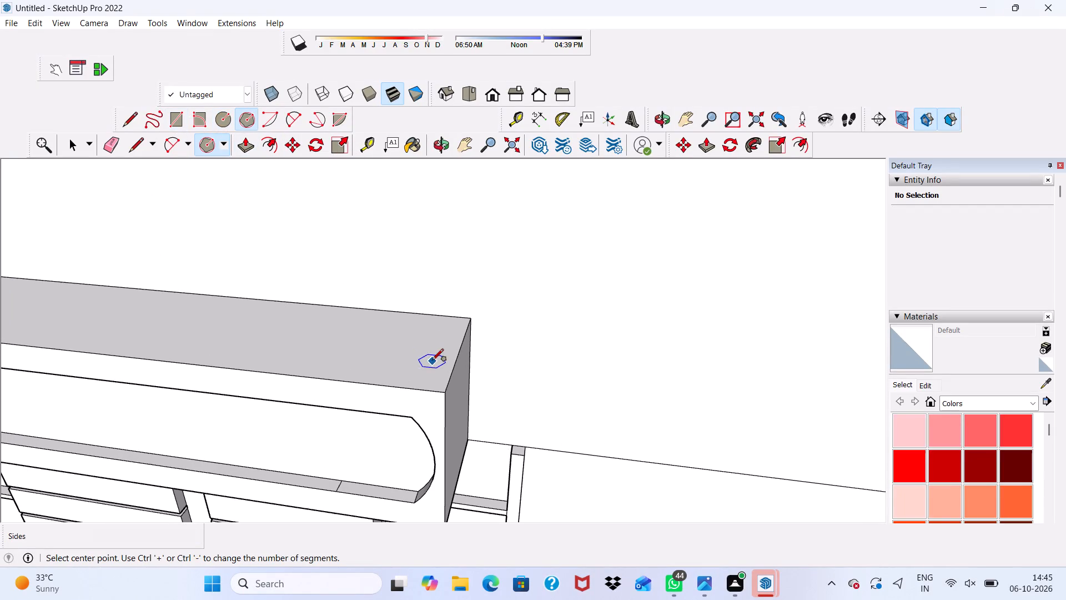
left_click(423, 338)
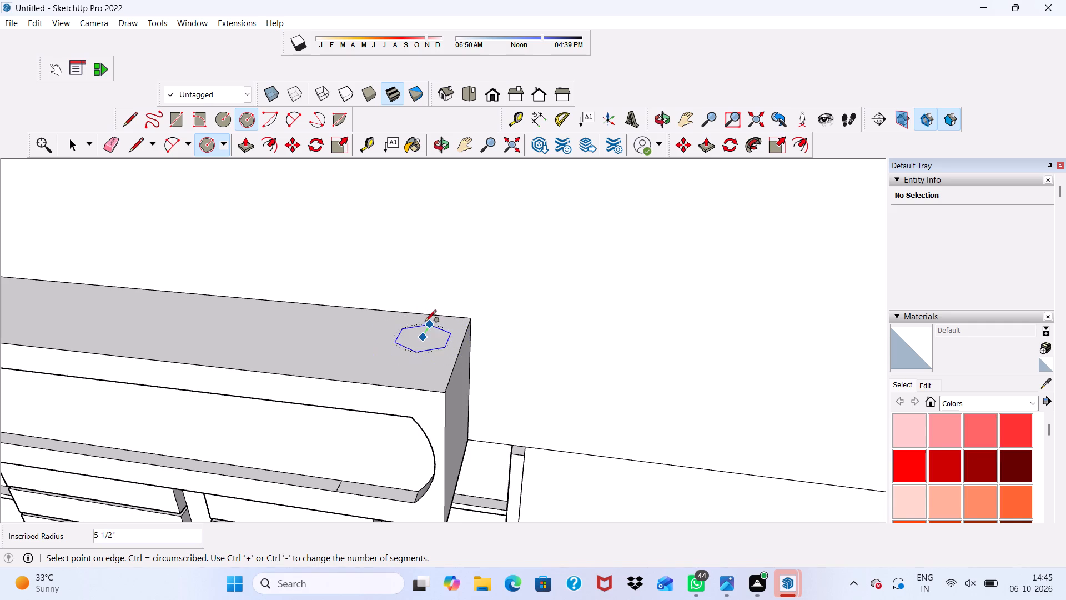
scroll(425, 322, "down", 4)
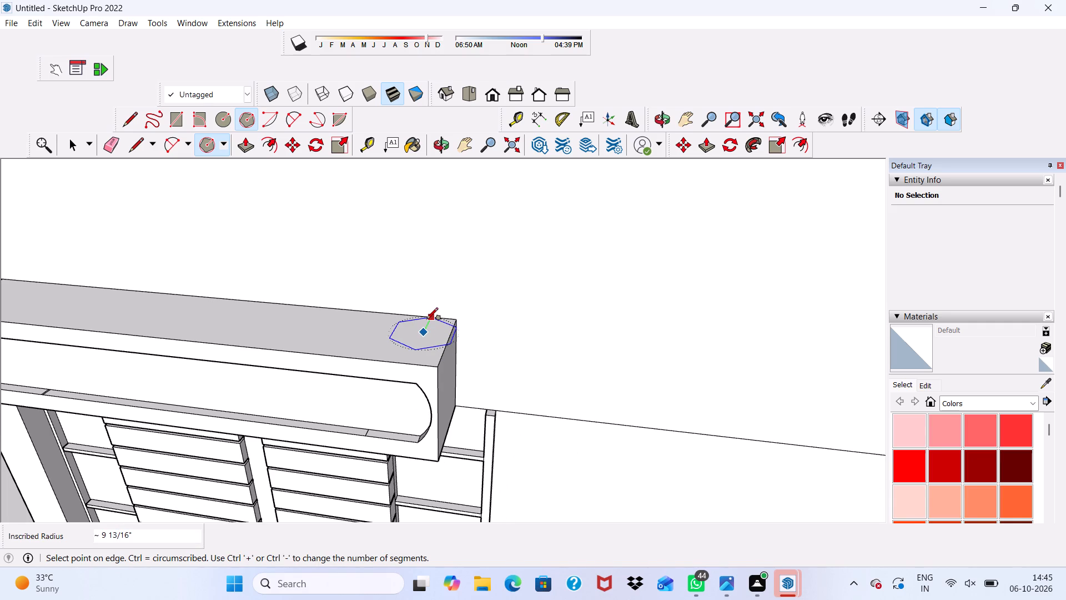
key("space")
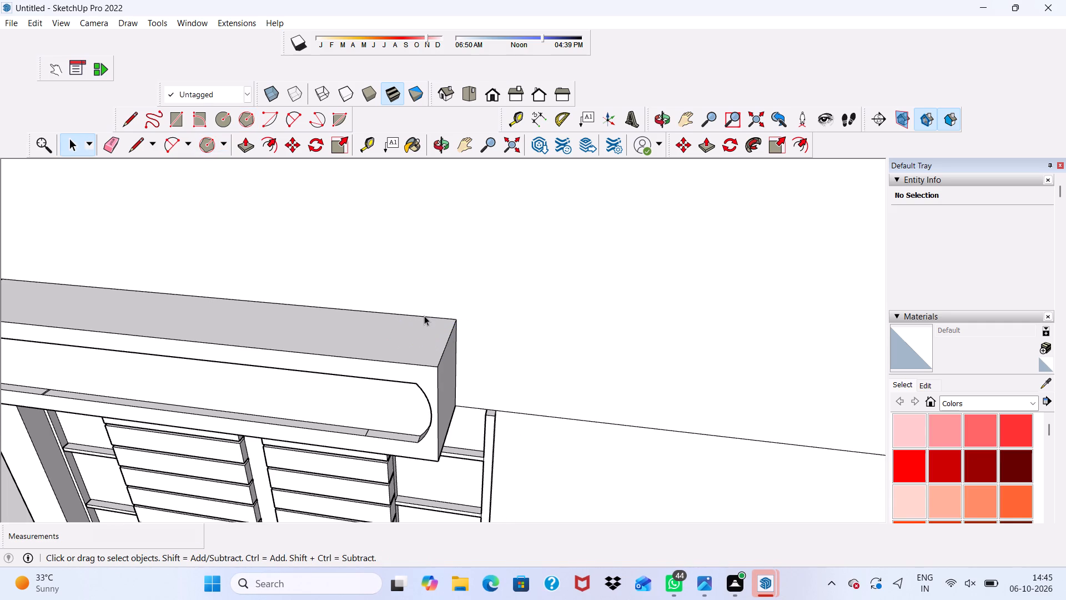
Draw a hexagon of about 11" radius on the projecting box's top face, near its right end, reaching the back edge.
left_click(244, 118)
scroll(443, 313, "down", 1)
middle_click_drag(436, 313, 497, 320)
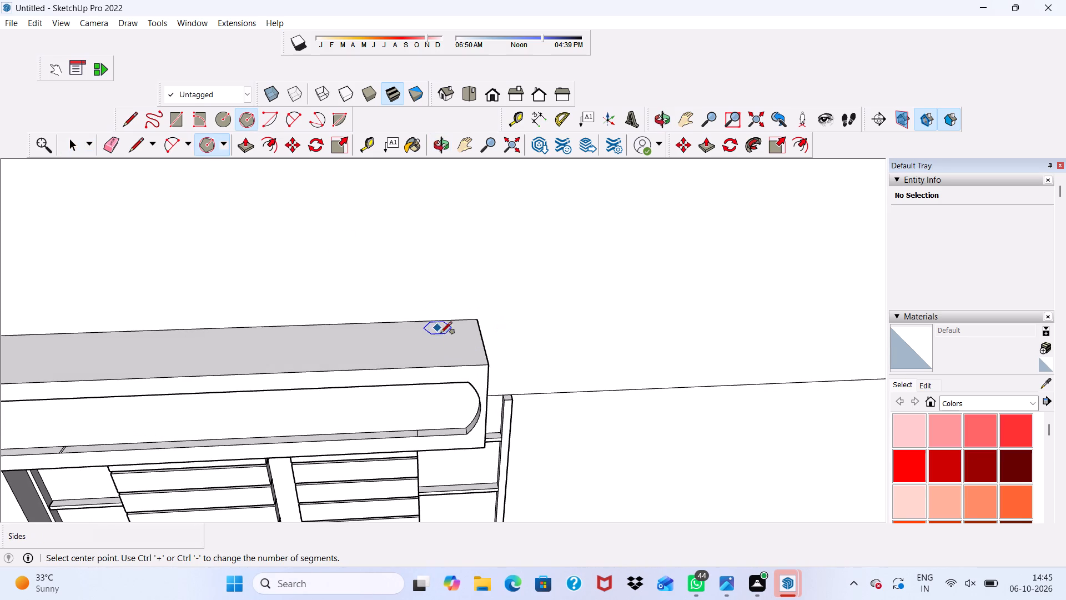
left_click(443, 338)
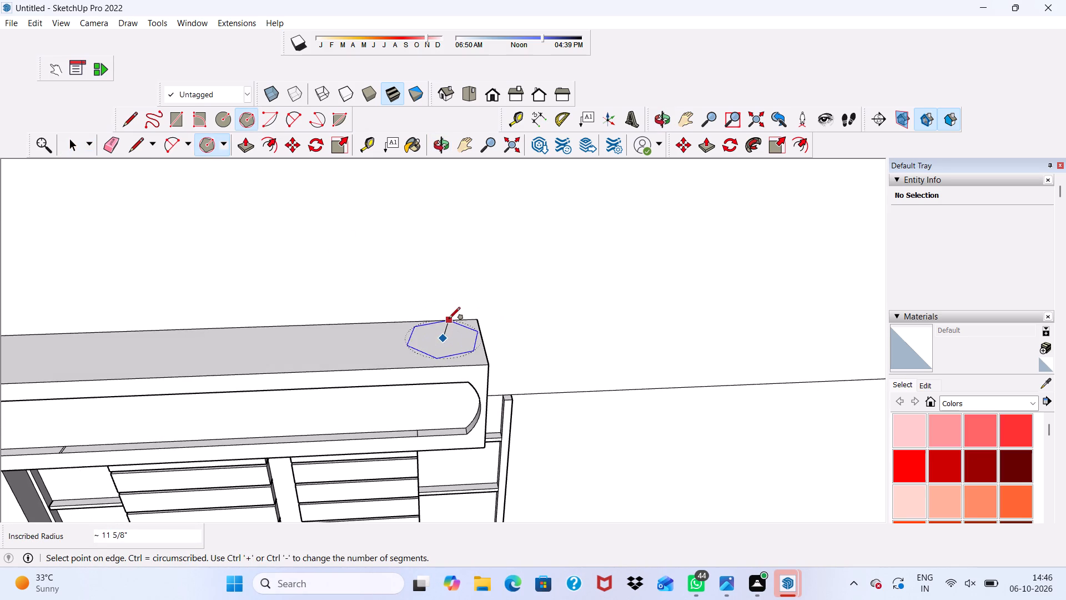
left_click(446, 322)
scroll(446, 322, "down", 11)
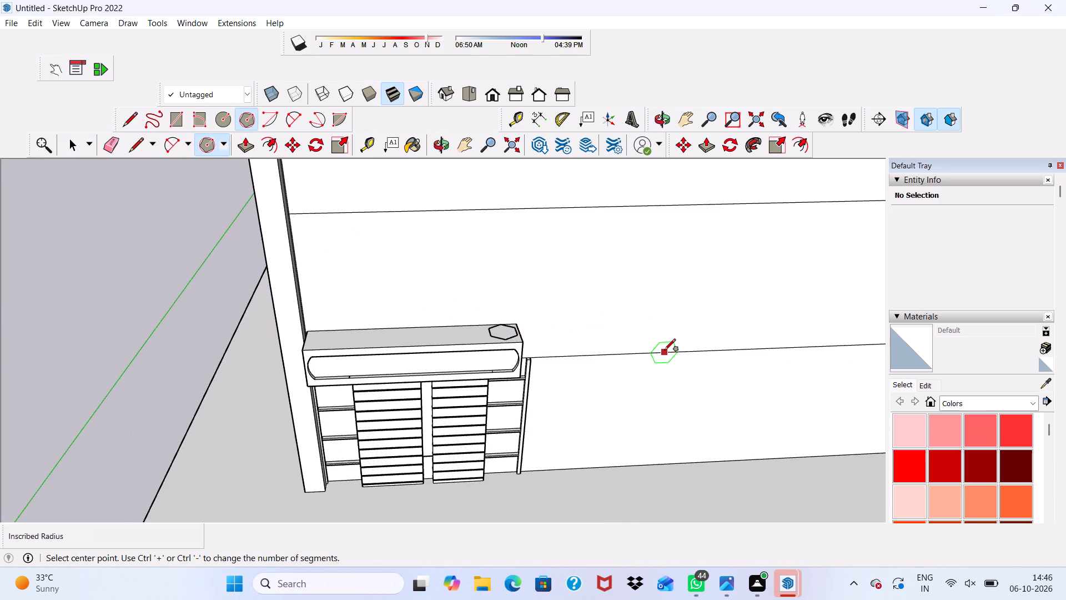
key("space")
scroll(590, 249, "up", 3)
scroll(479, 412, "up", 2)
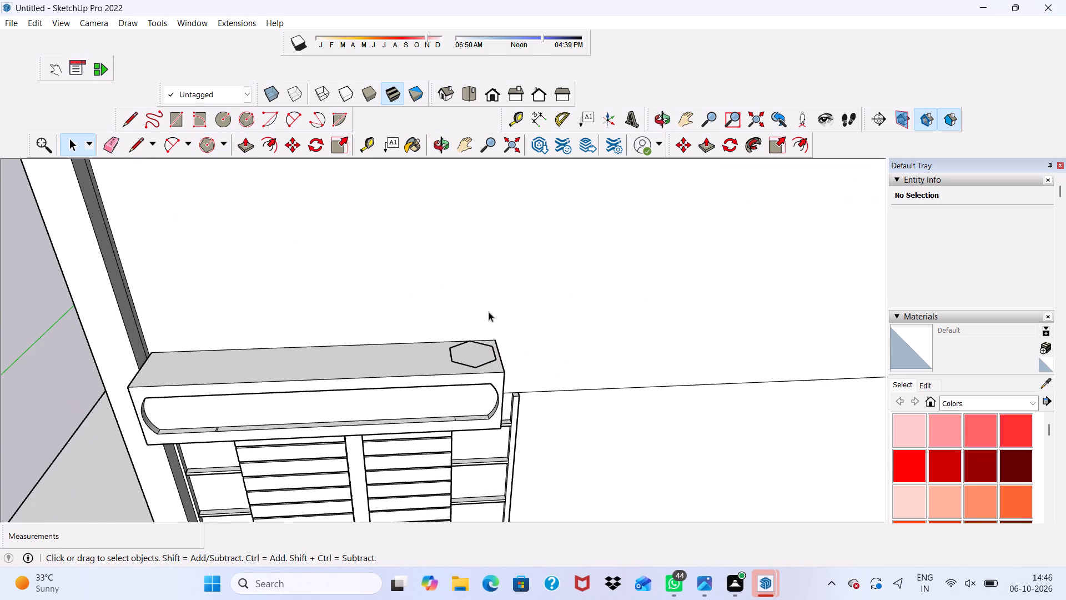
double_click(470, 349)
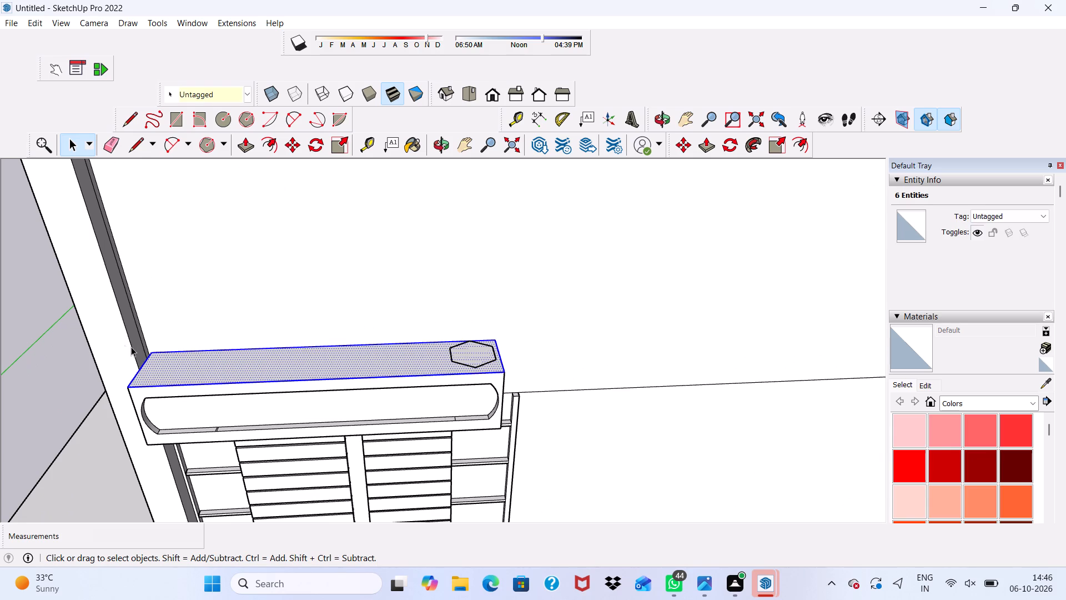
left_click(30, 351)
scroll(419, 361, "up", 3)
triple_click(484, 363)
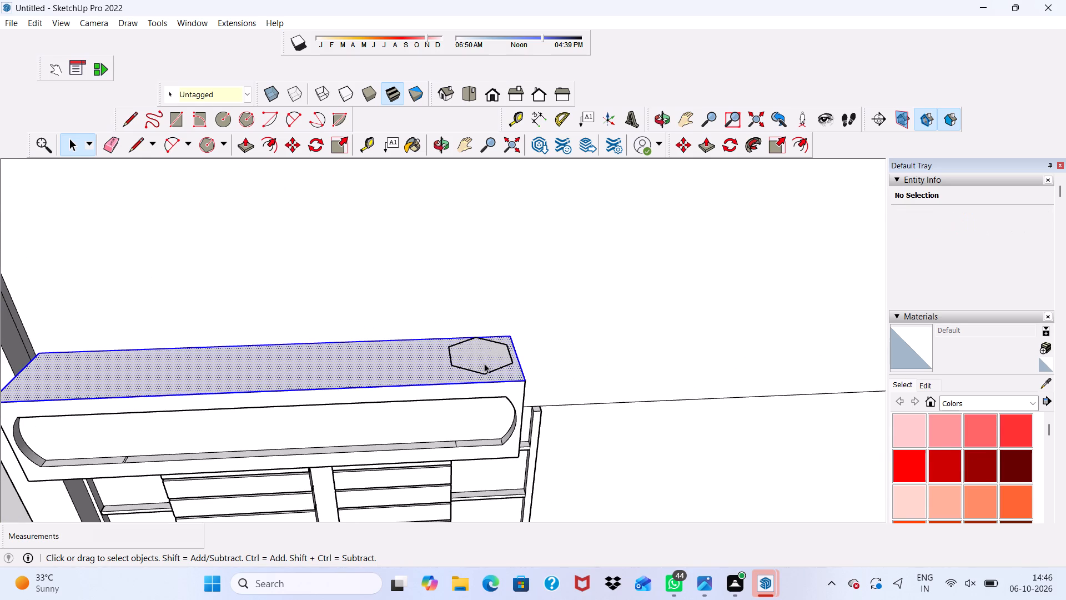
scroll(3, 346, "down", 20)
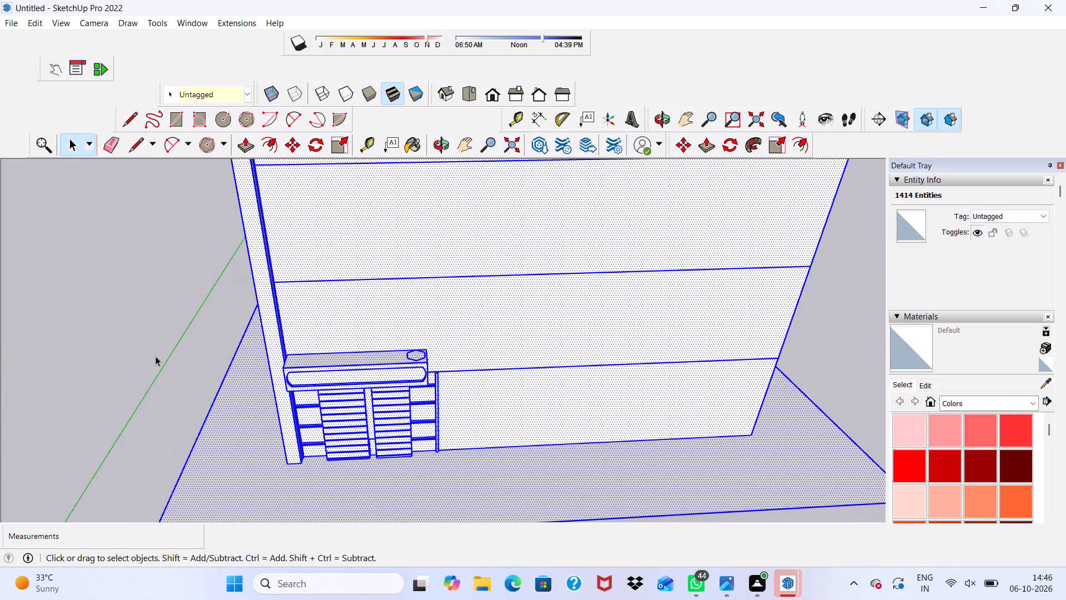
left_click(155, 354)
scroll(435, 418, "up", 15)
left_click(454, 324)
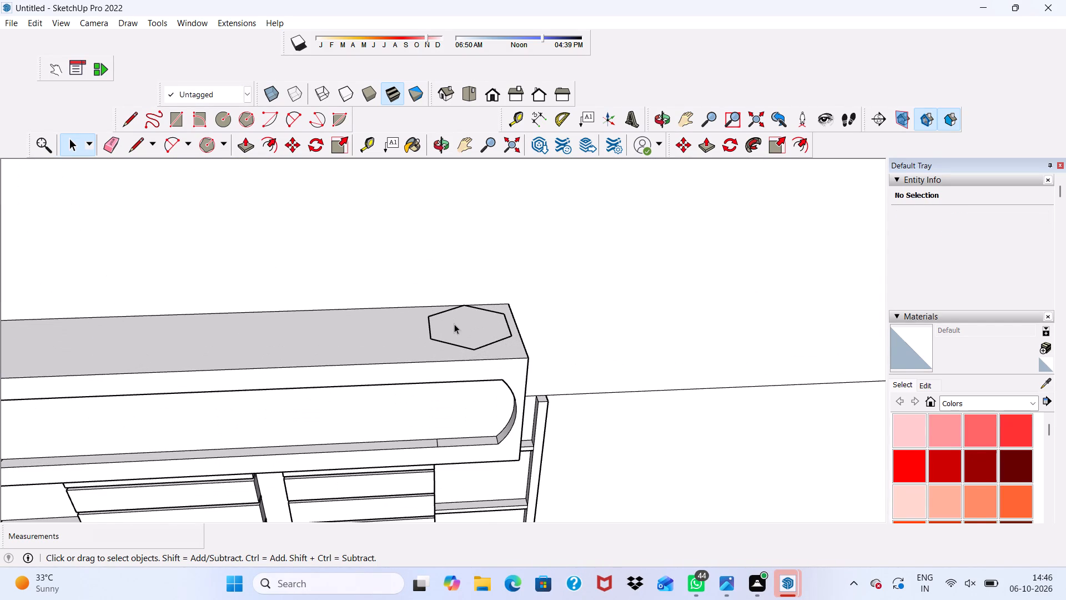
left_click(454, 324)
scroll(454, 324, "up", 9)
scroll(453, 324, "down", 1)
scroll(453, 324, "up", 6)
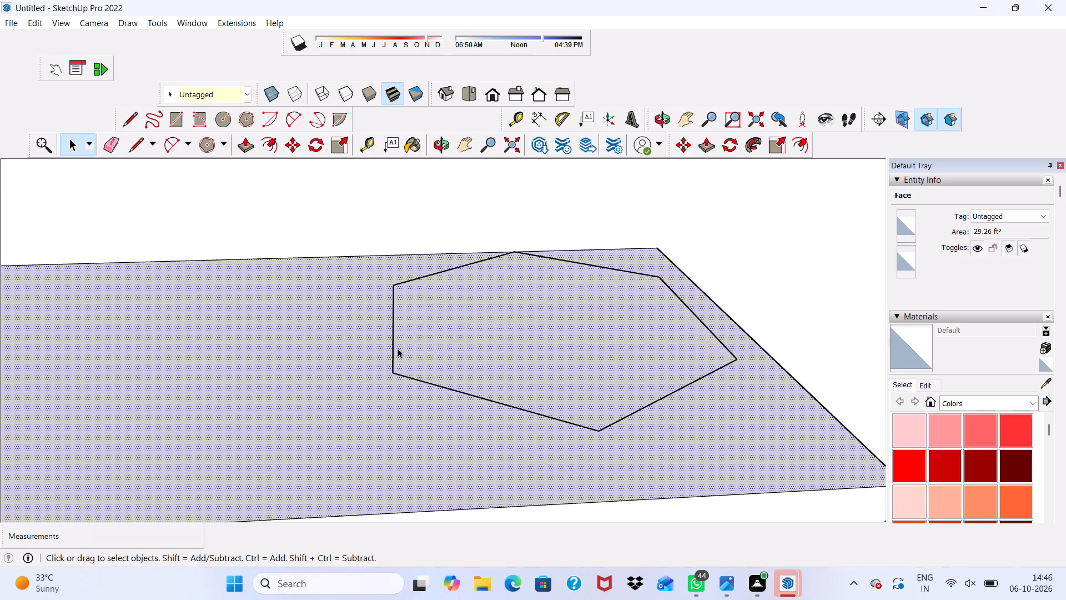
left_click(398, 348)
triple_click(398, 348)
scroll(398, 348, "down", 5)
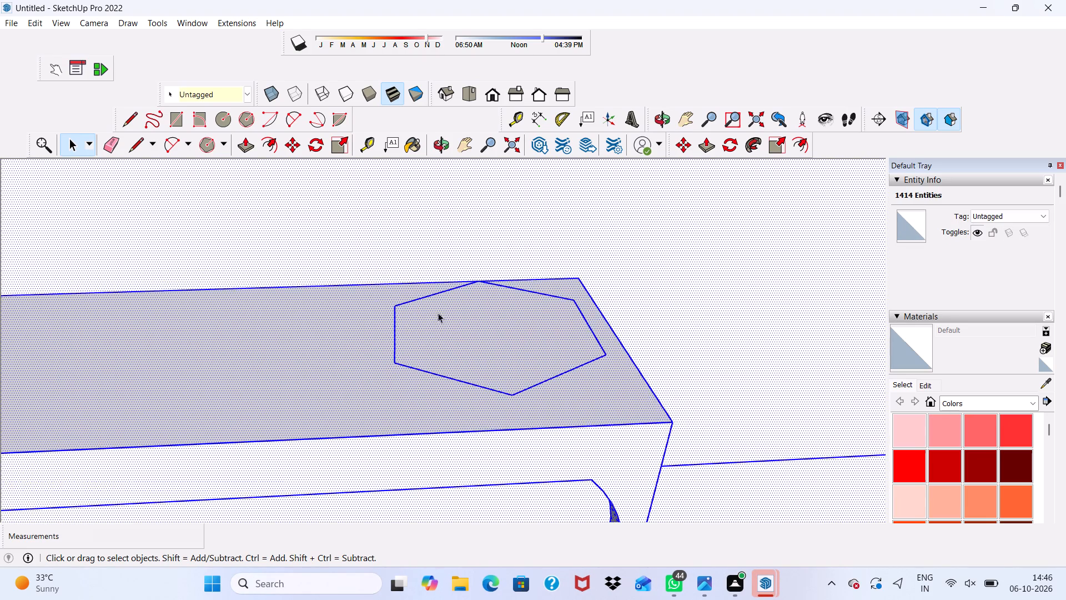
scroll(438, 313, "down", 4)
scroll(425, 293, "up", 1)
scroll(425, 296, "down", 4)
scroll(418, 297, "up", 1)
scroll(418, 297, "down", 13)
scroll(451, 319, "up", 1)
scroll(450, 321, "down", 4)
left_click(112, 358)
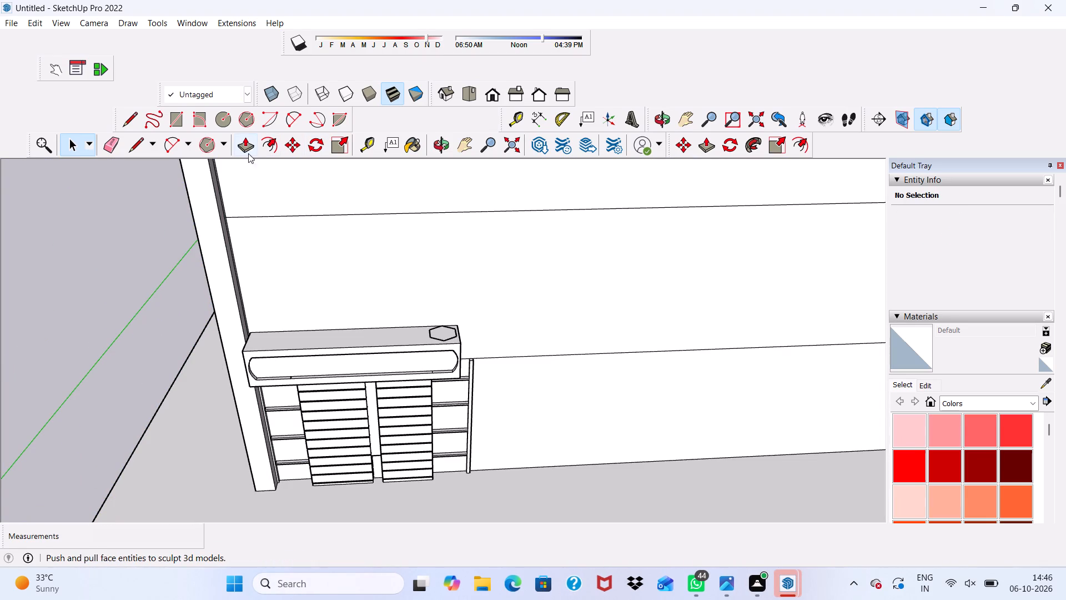
Draw a matching hexagon of about 11 5/16" radius on the box's top face near its left end, aligned with the first.
left_click(243, 116)
scroll(241, 284, "up", 5)
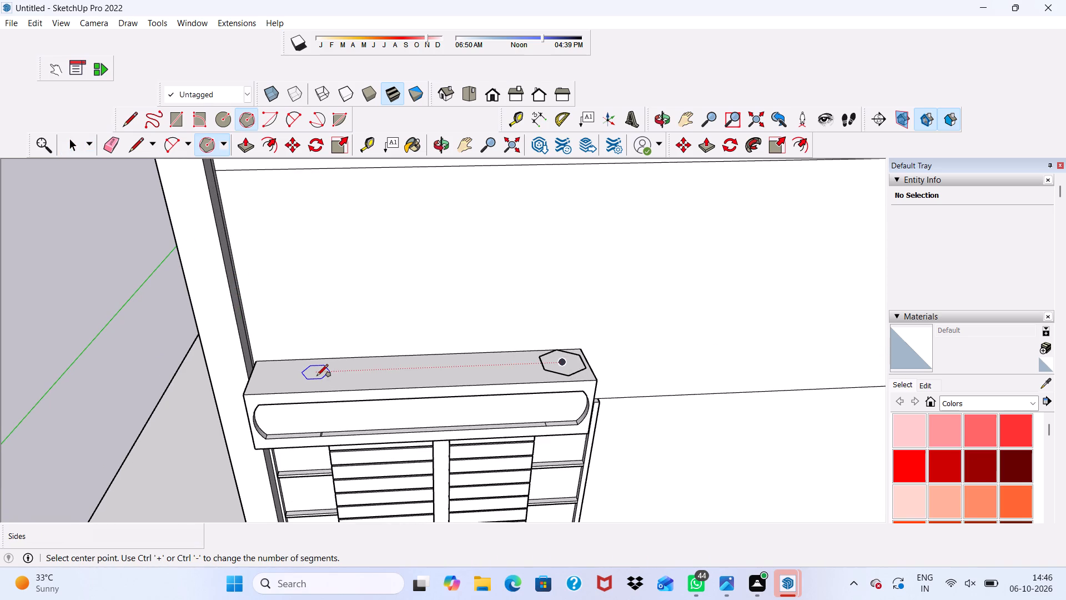
scroll(308, 384, "up", 1)
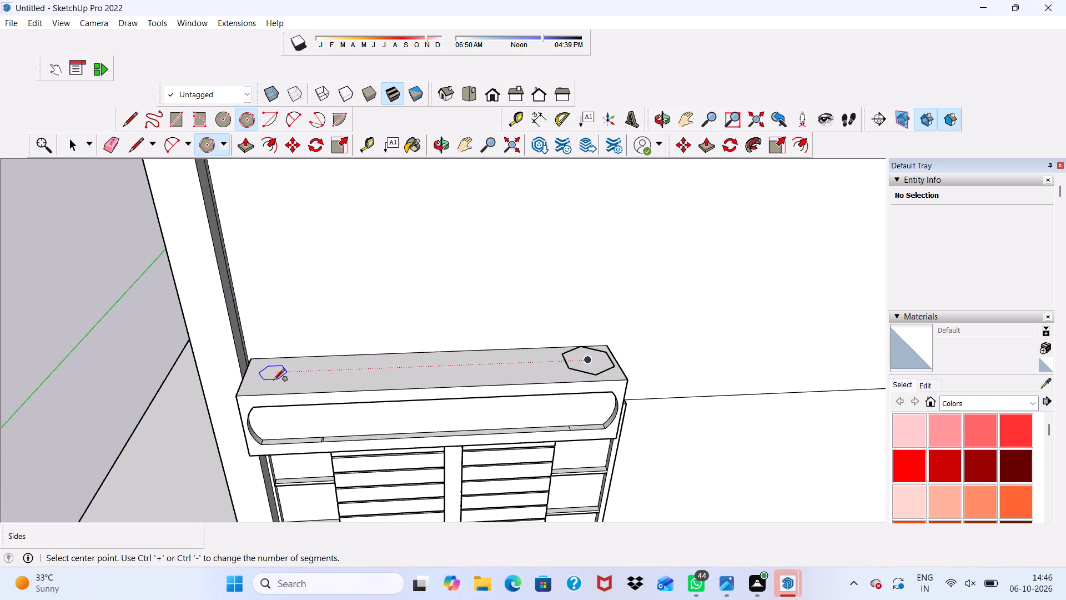
left_click(274, 381)
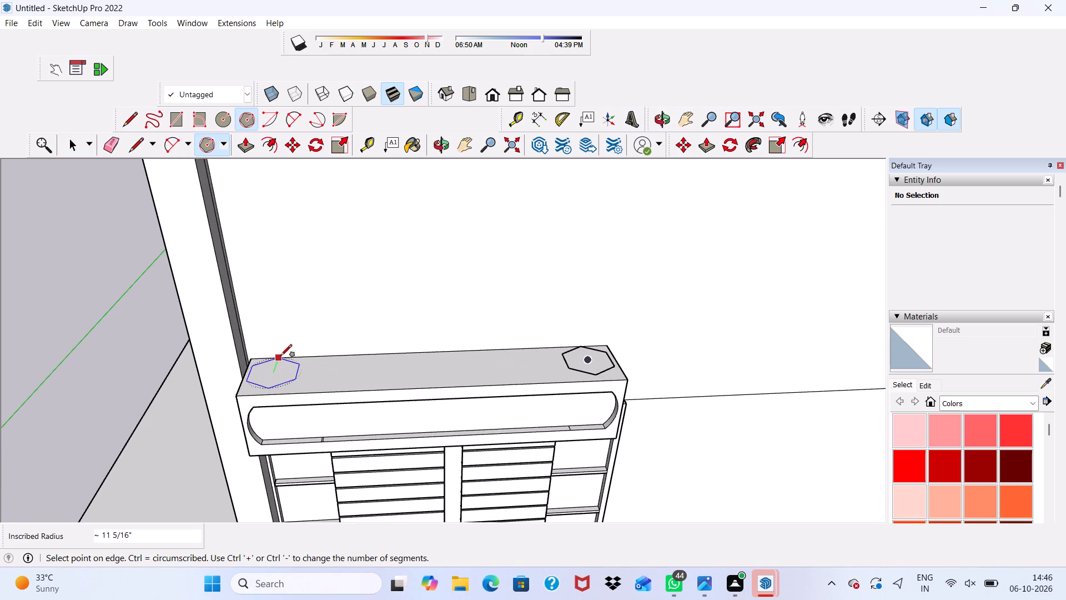
left_click(278, 358)
scroll(198, 399, "down", 4)
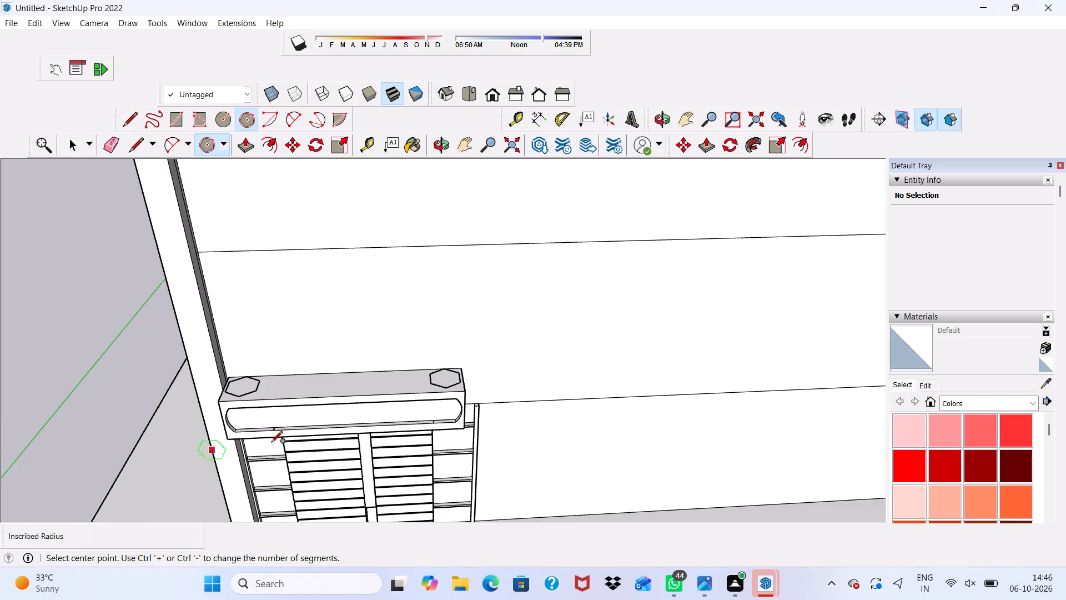
scroll(305, 423, "down", 3)
middle_click_drag(305, 422, 294, 513)
scroll(320, 426, "up", 4)
key("space")
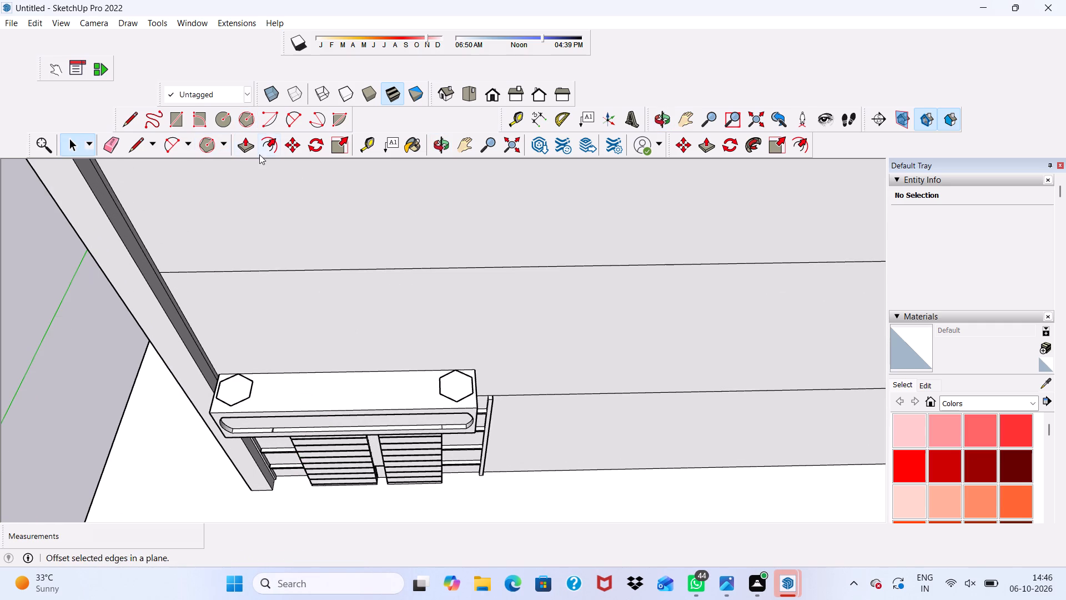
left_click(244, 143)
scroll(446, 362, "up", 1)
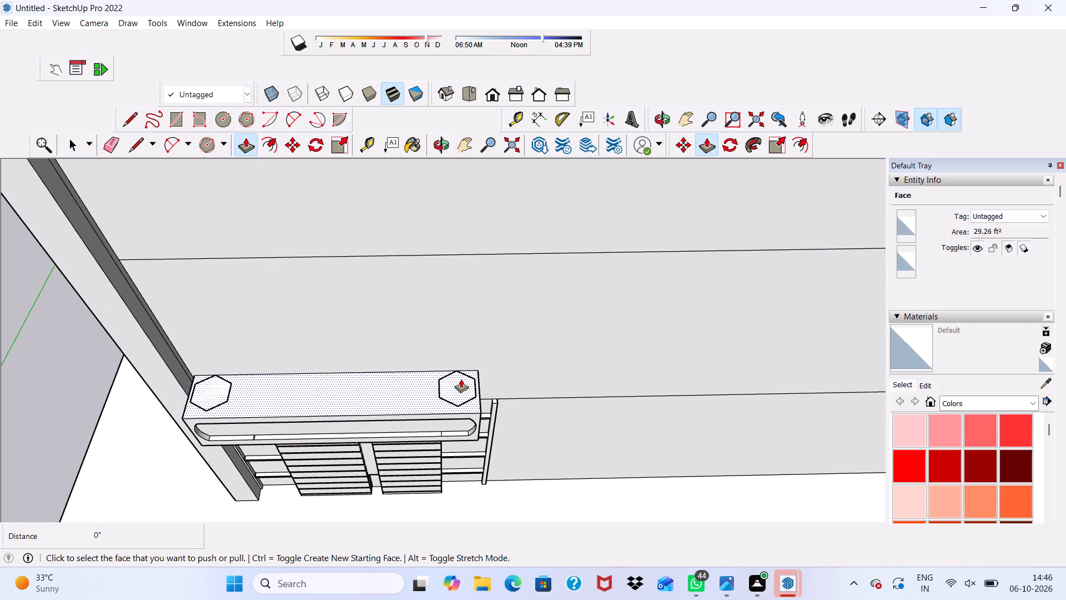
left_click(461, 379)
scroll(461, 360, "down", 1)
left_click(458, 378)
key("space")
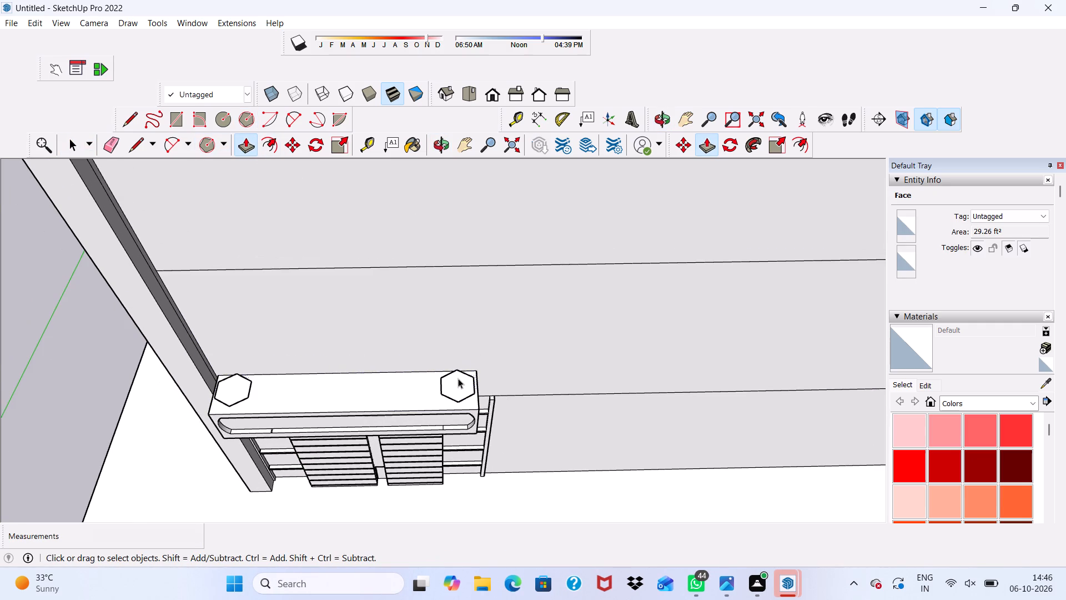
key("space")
Push/Pull the hexagon at the right end of the box top upward by 1'.
scroll(458, 378, "up", 11)
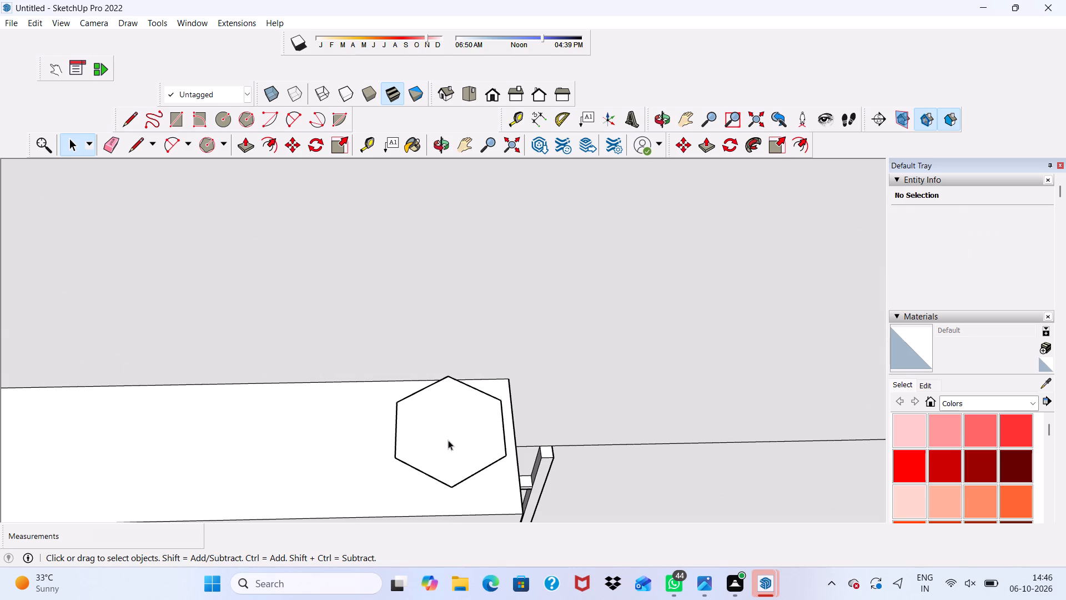
left_click(448, 440)
left_click(240, 138)
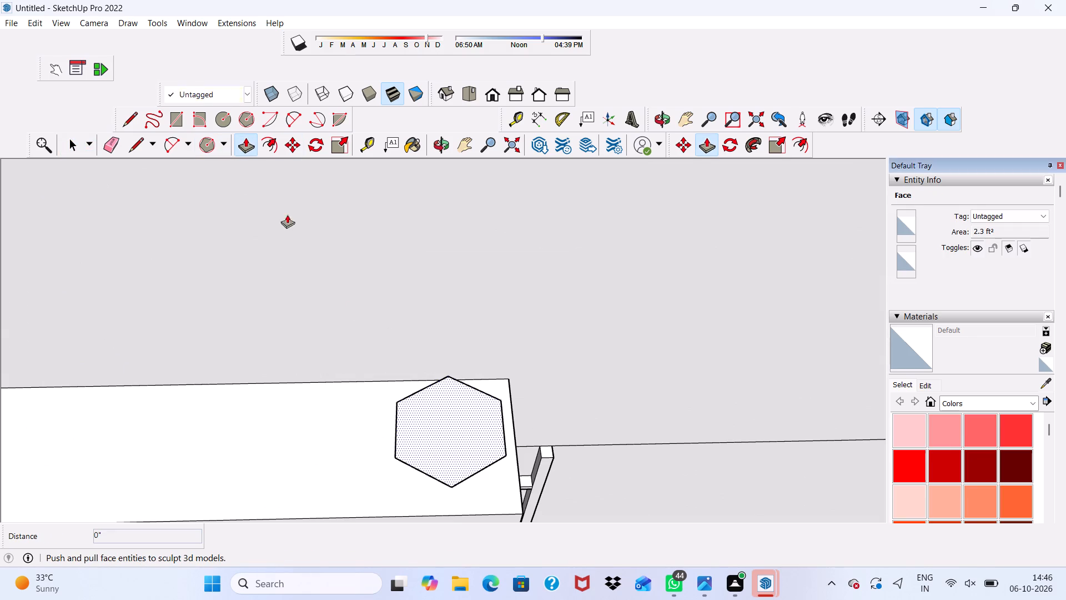
left_click(440, 428)
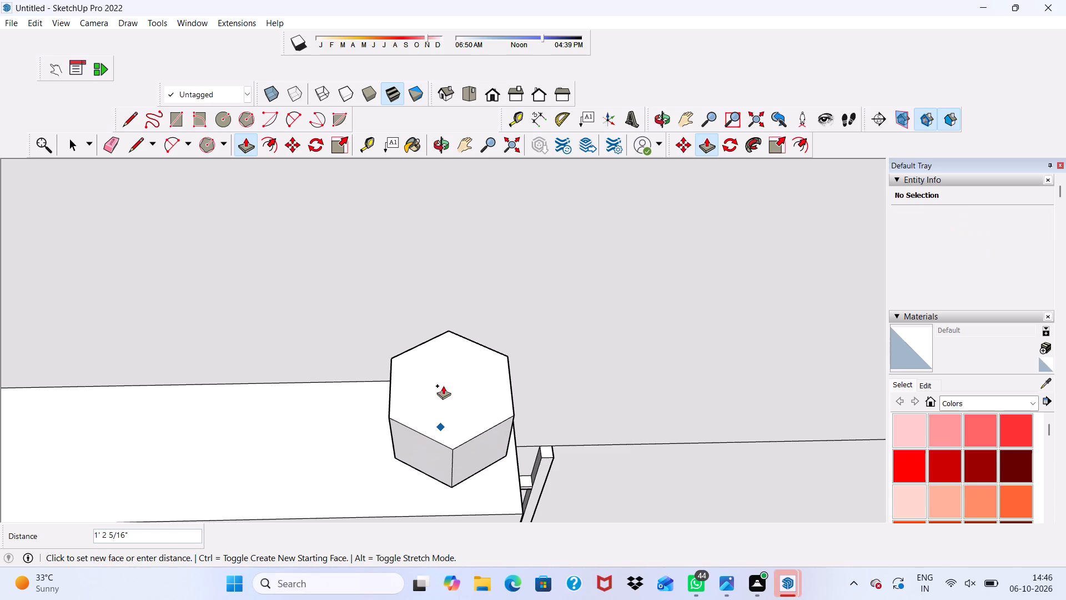
type("1'")
key("Return")
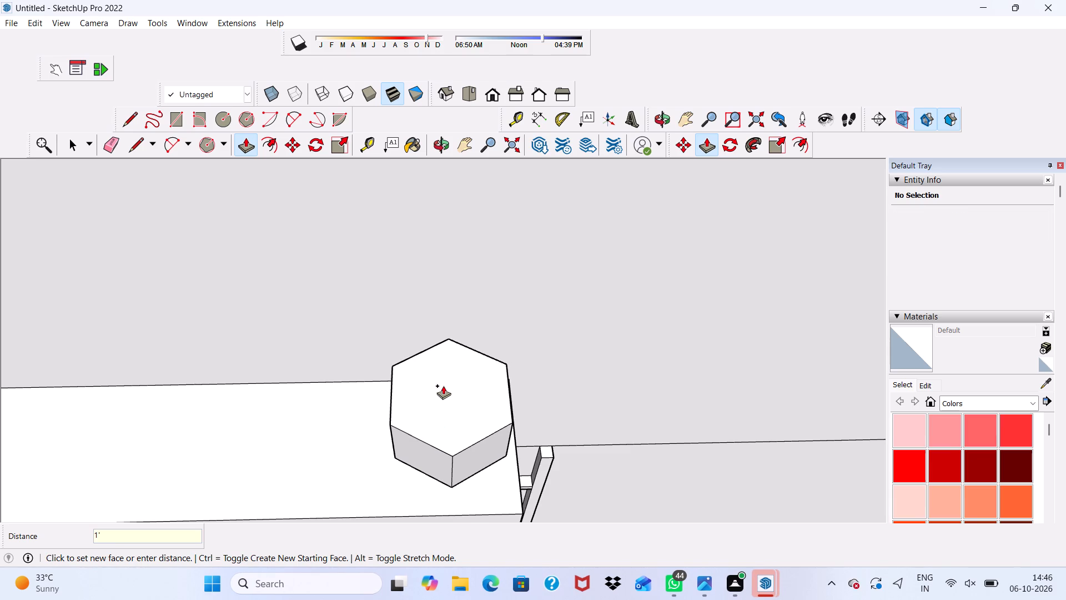
Push/Pull the left hexagon upward by 1', matching the height of the right hexagonal block.
scroll(443, 384, "up", 1)
scroll(461, 383, "down", 4)
scroll(477, 391, "up", 2)
scroll(477, 391, "down", 5)
middle_click_drag(500, 424, 470, 307)
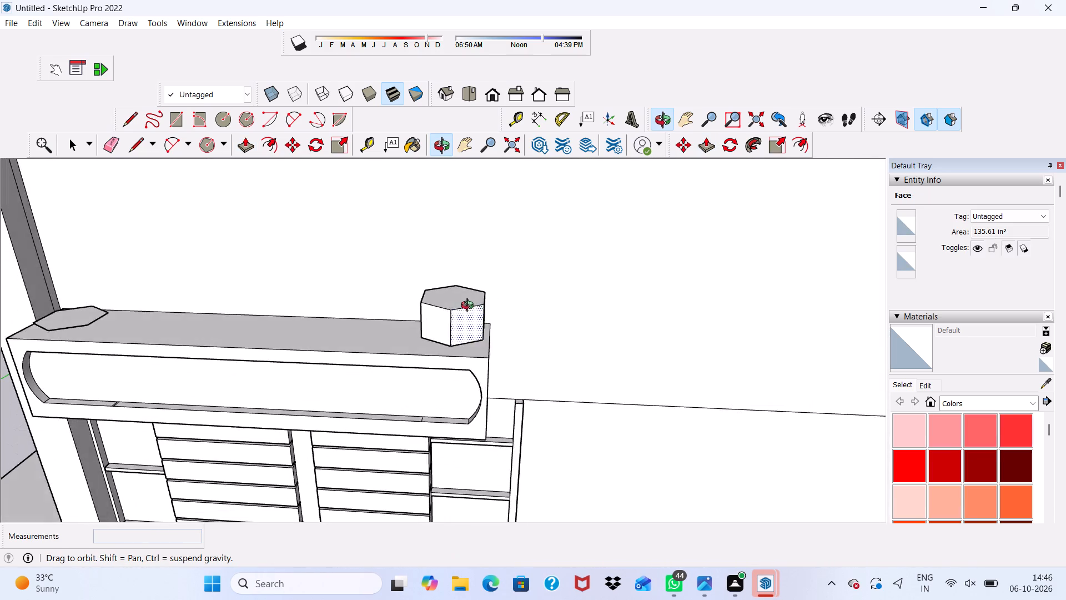
middle_click_drag(470, 307, 469, 307)
scroll(476, 316, "down", 7)
scroll(197, 294, "up", 4)
scroll(220, 356, "up", 6)
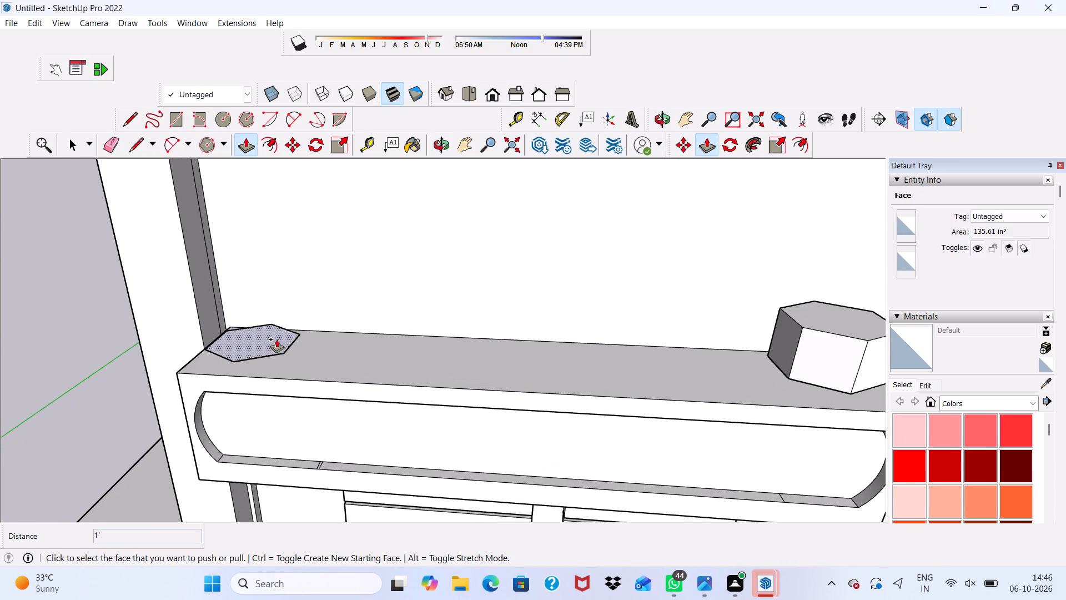
left_click(259, 337)
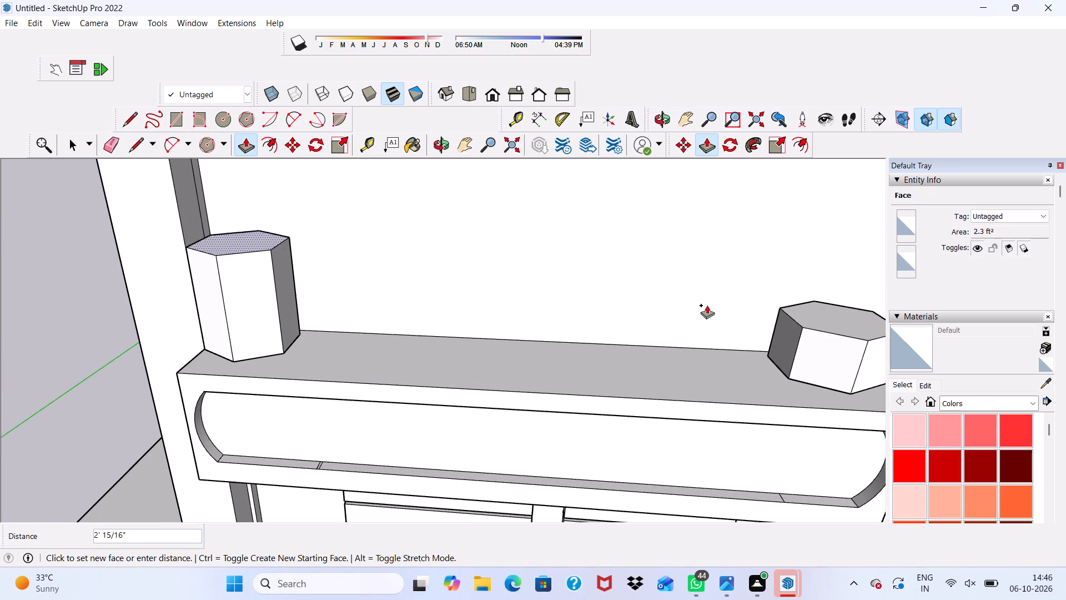
left_click(801, 316)
scroll(540, 313, "down", 7)
scroll(441, 328, "up", 1)
scroll(441, 343, "down", 2)
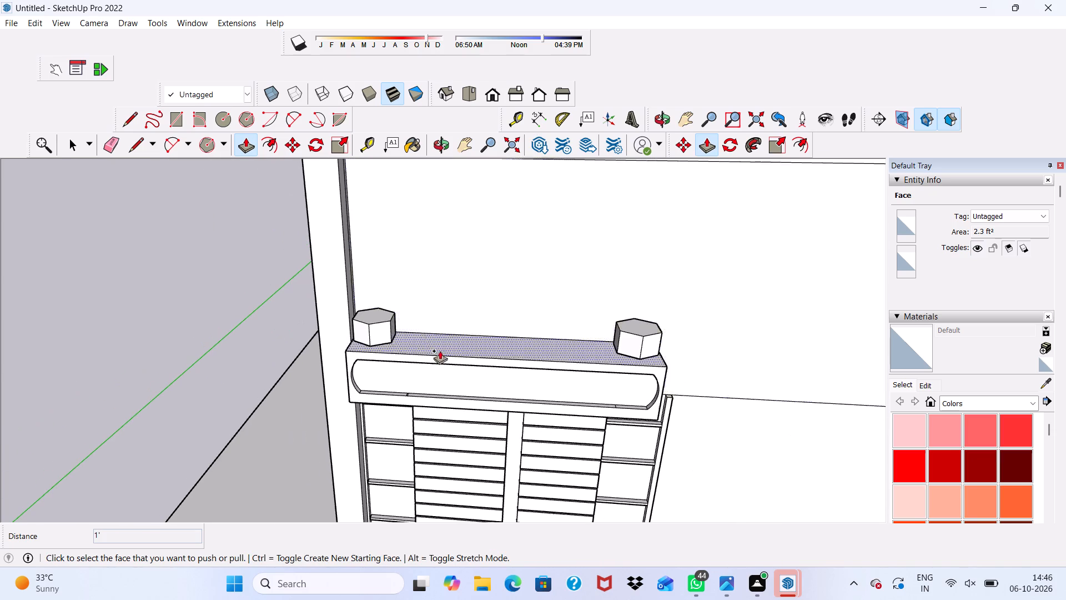
Draw a circle of about 7" radius centred on the top face of the right hexagonal block.
left_click(222, 116)
scroll(552, 301, "up", 18)
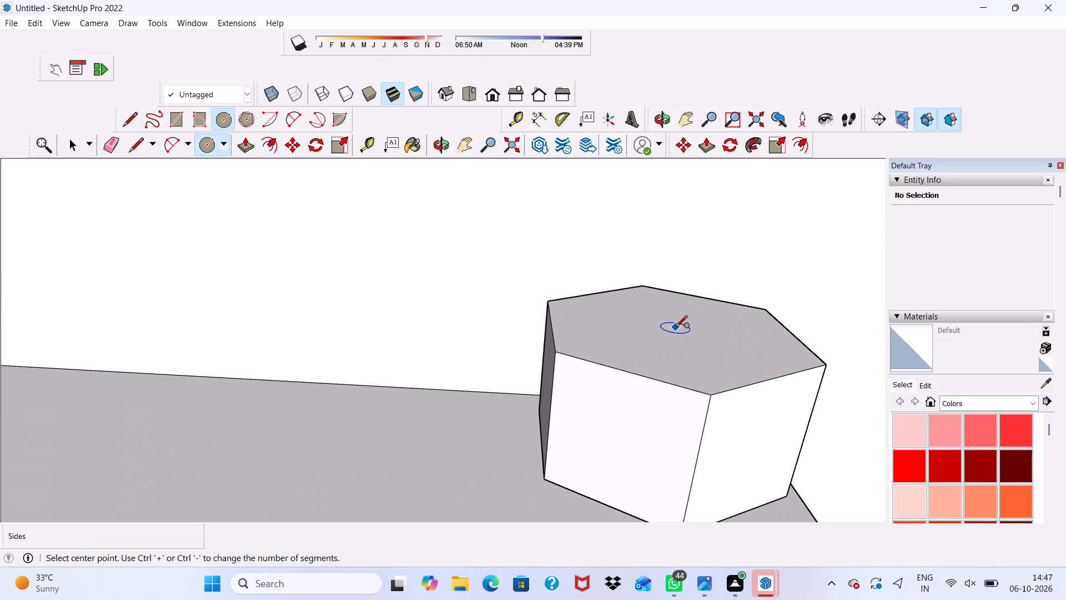
left_click(676, 328)
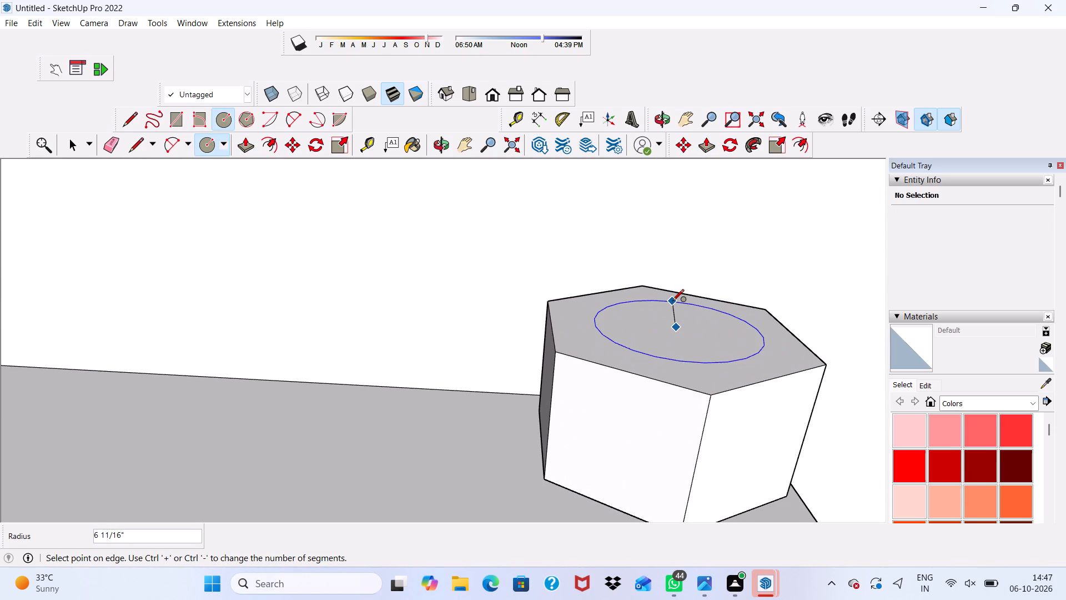
left_click(671, 299)
Draw a similar circle centred on the top face of the left hexagonal block, staying inside its edges.
scroll(668, 303, "down", 4)
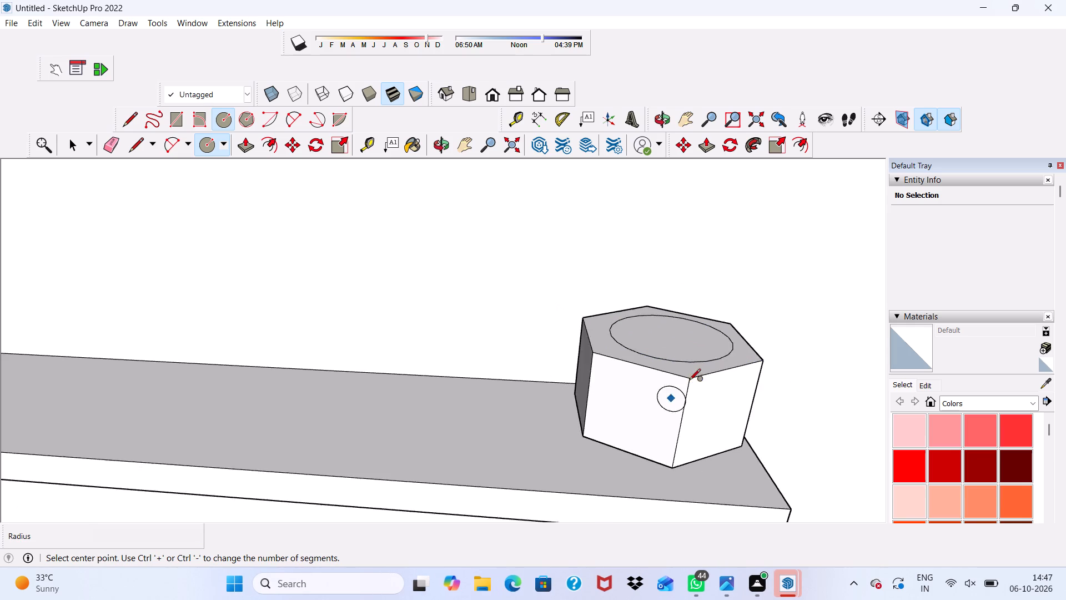
scroll(689, 381, "down", 11)
scroll(279, 325, "up", 9)
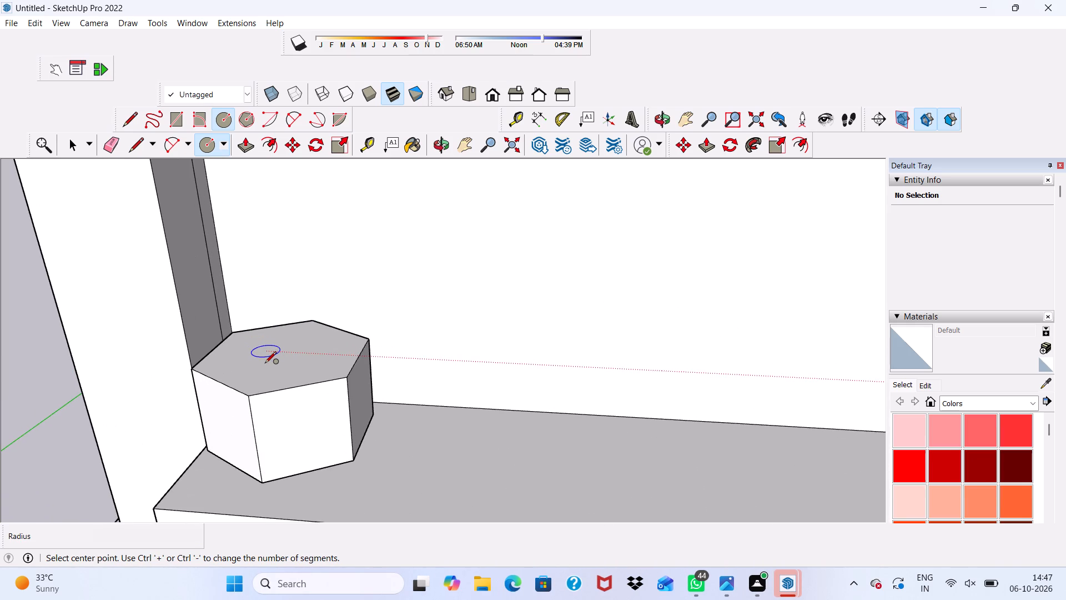
scroll(265, 357, "up", 3)
left_click(290, 353)
scroll(297, 331, "up", 3)
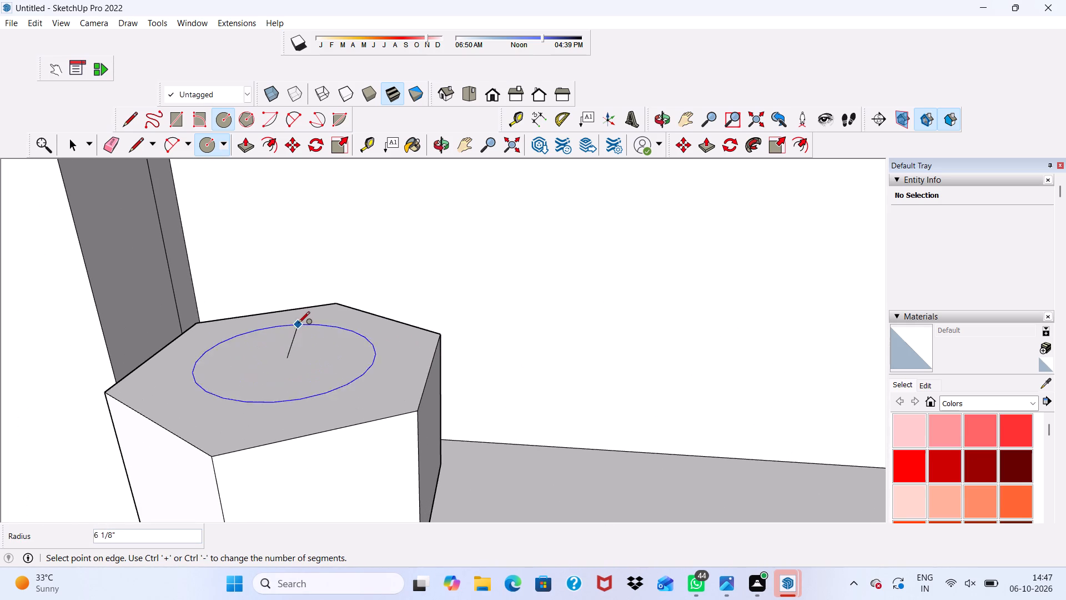
left_click(289, 317)
scroll(289, 328, "down", 16)
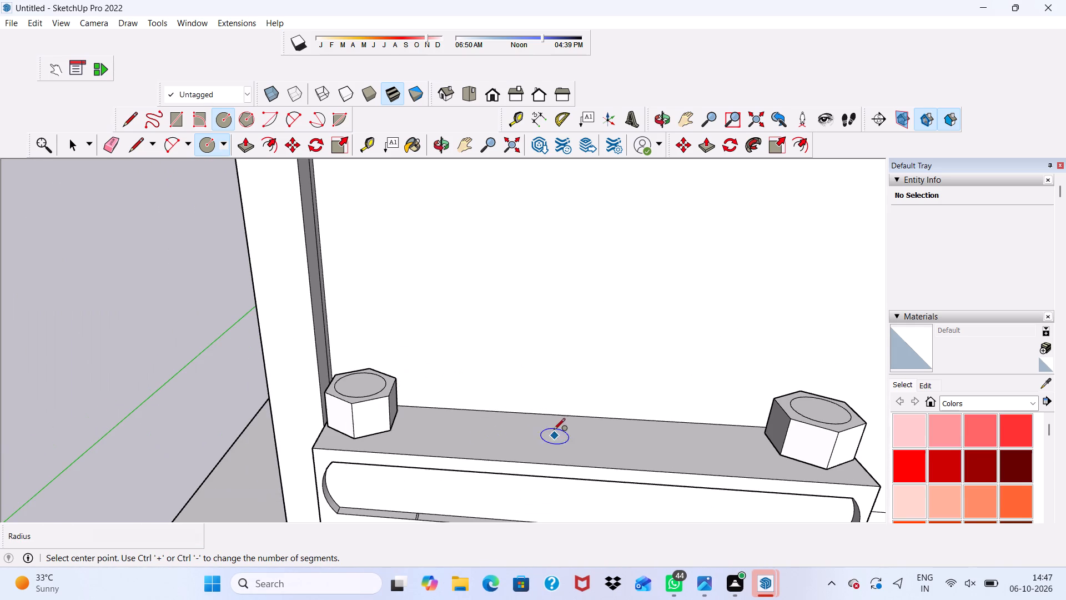
Push/Pull the circle on the left hexagonal block upward about 6' 5 1/4" to form a round column.
key("space")
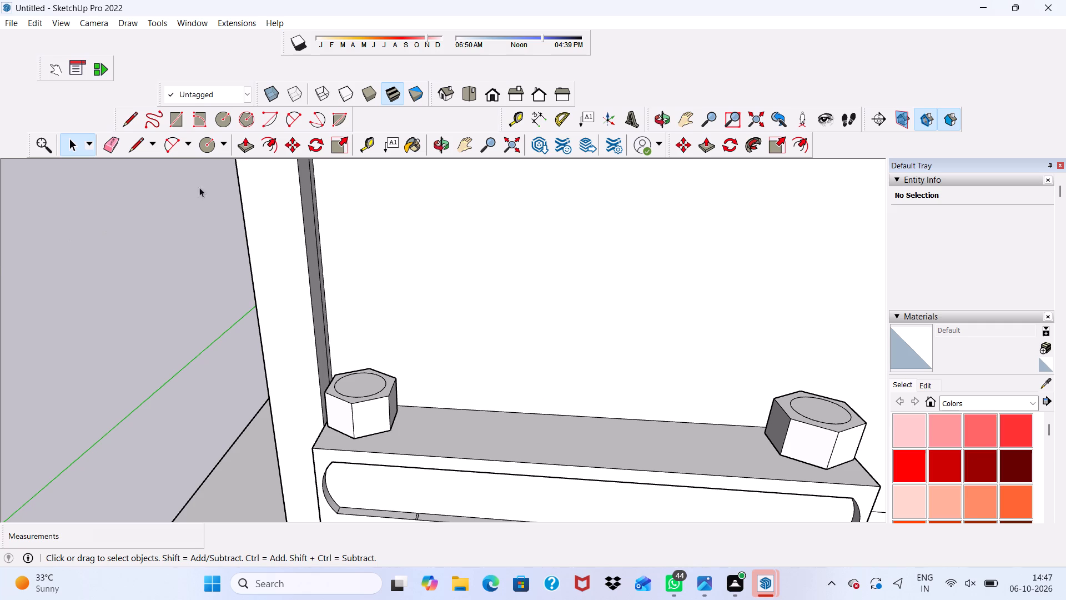
left_click(243, 142)
scroll(378, 316, "down", 3)
scroll(324, 406, "up", 4)
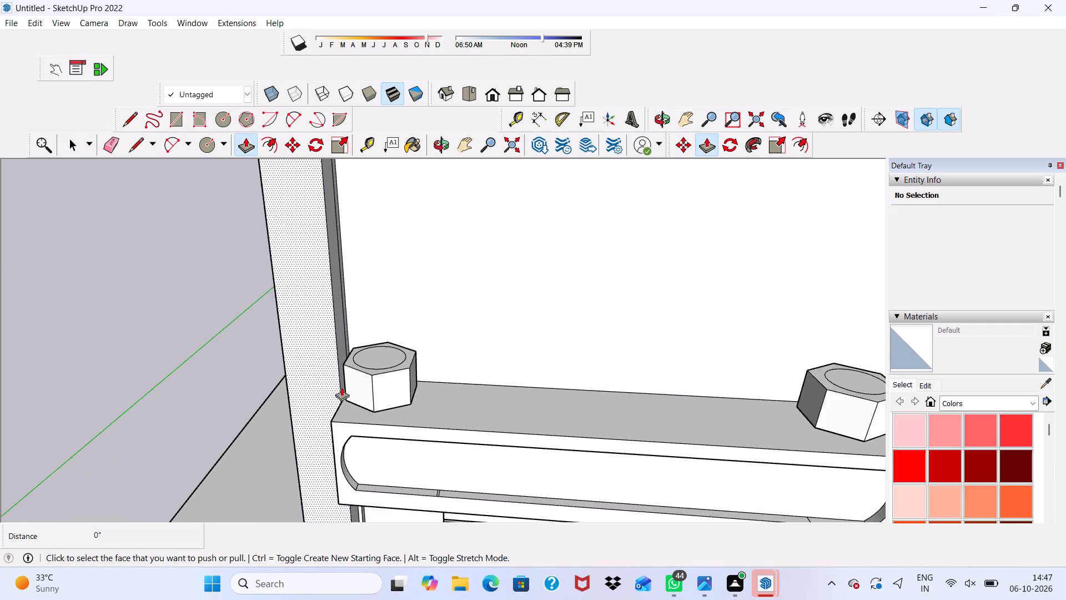
scroll(400, 344, "up", 4)
left_click(381, 350)
scroll(399, 242, "down", 8)
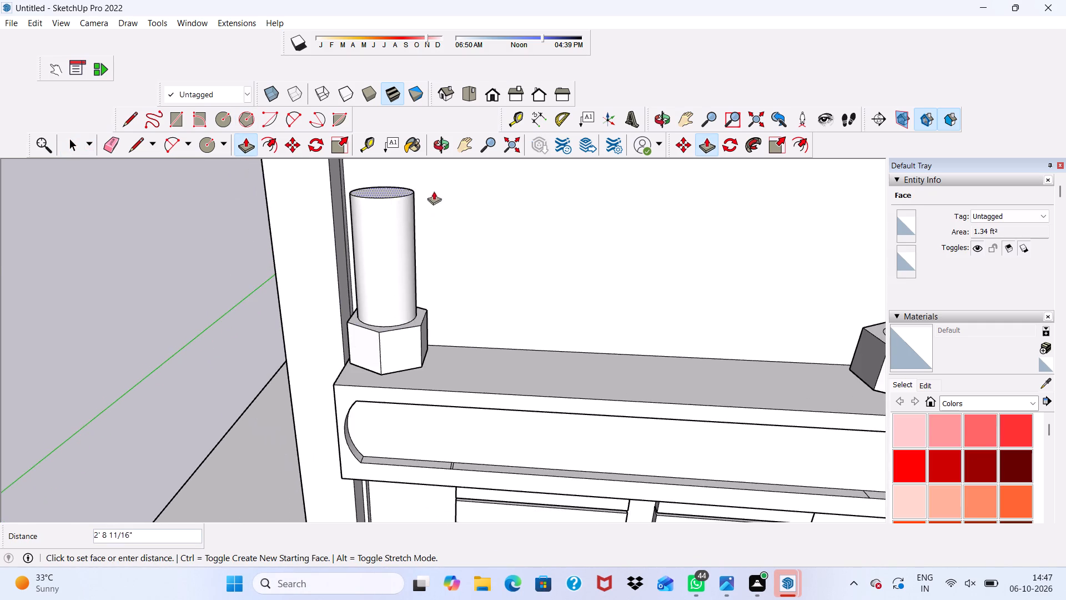
scroll(434, 191, "down", 4)
scroll(476, 237, "up", 1)
scroll(476, 237, "down", 6)
scroll(515, 204, "up", 5)
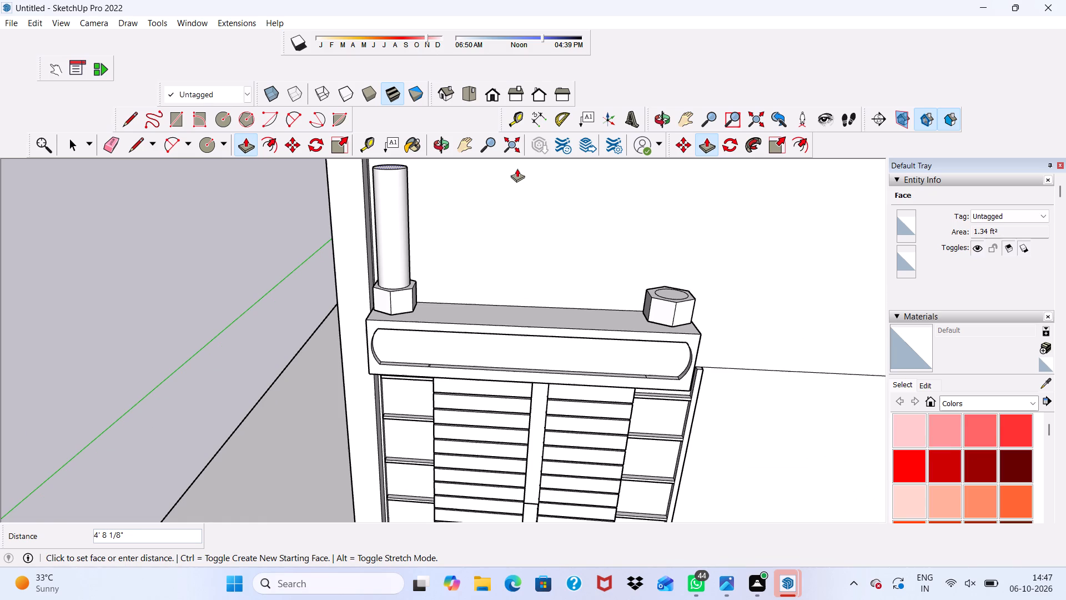
scroll(512, 194, "up", 3)
scroll(500, 187, "down", 7)
scroll(447, 231, "up", 3)
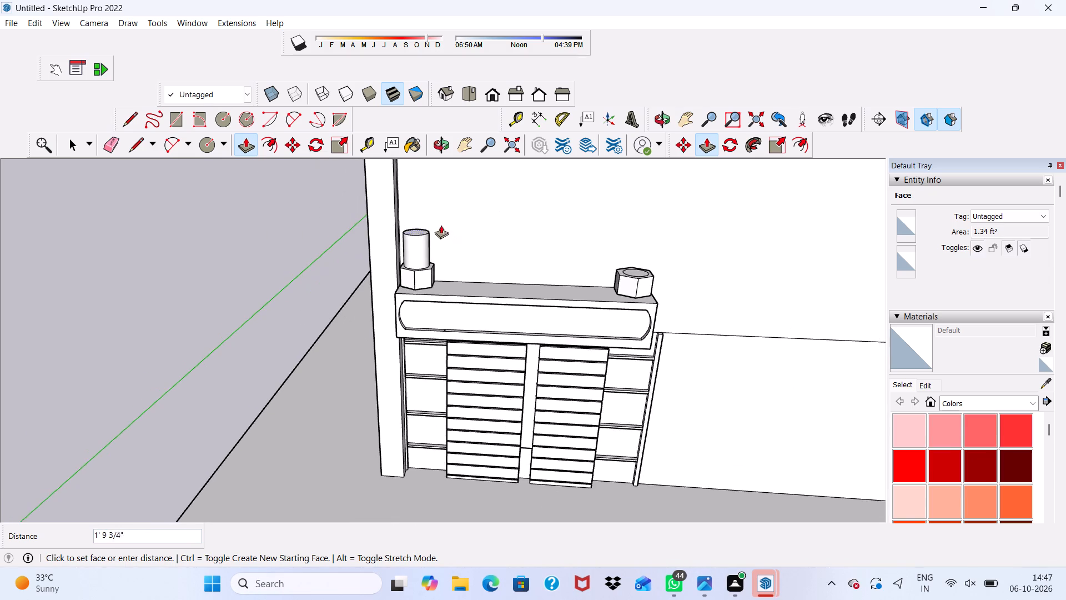
scroll(441, 178, "down", 13)
scroll(471, 214, "up", 1)
scroll(471, 214, "down", 1)
scroll(468, 188, "up", 5)
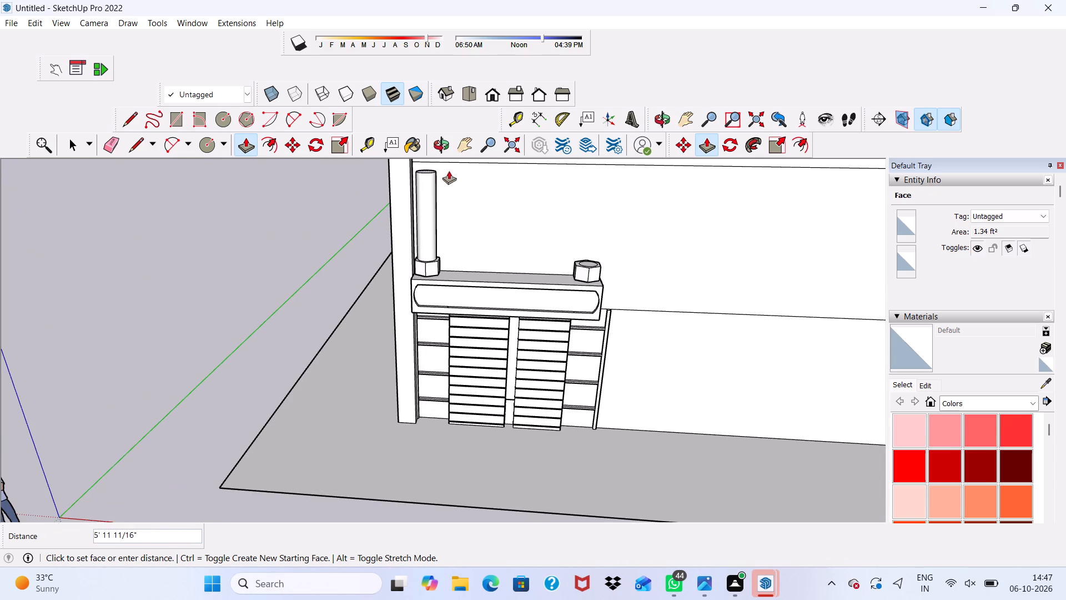
scroll(445, 162, "up", 1)
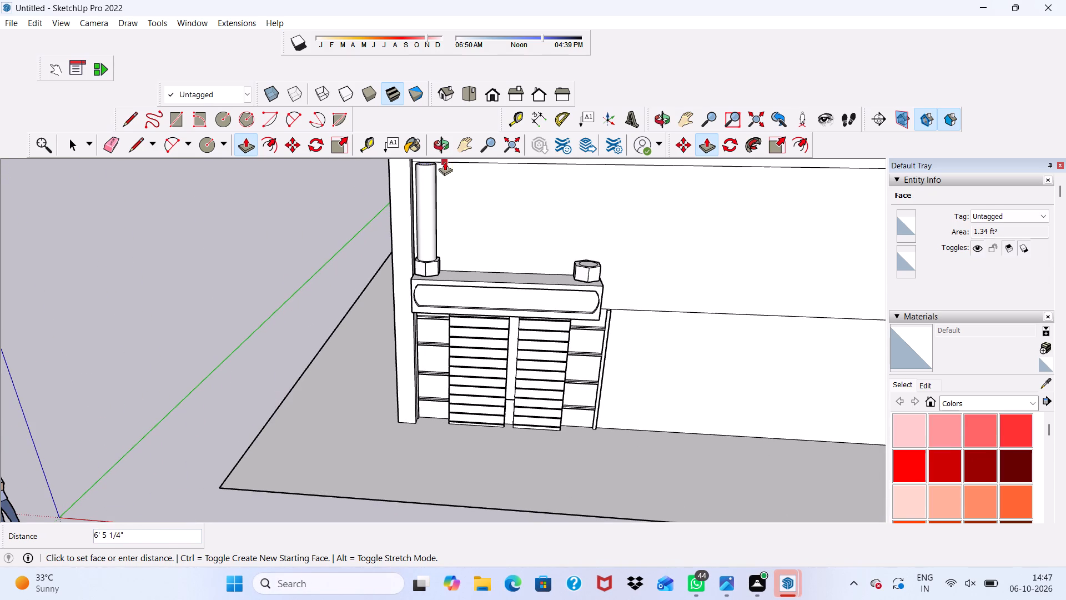
scroll(445, 162, "down", 10)
scroll(462, 178, "up", 2)
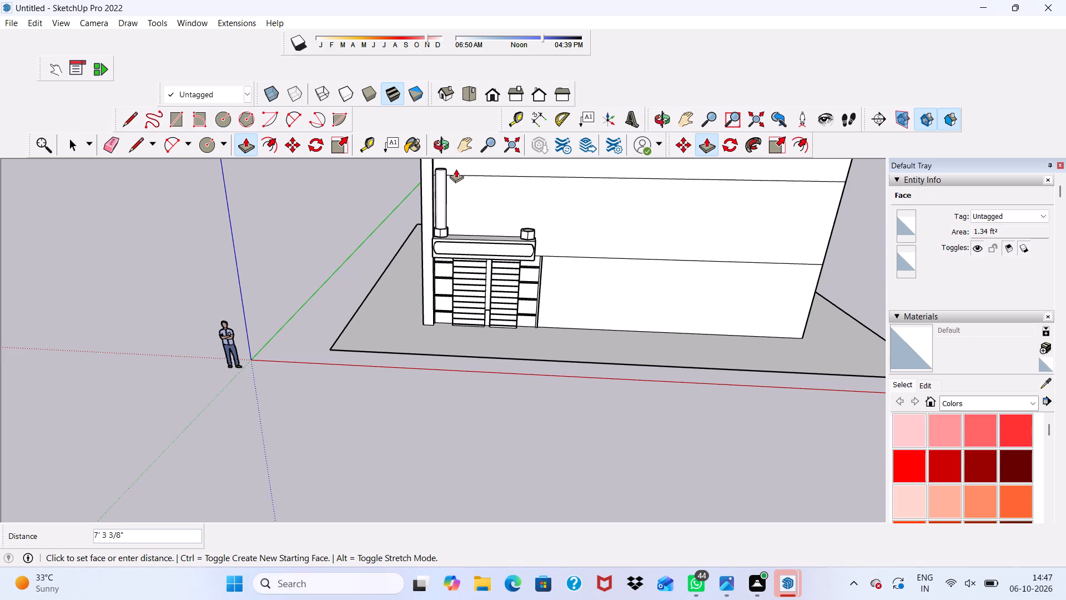
left_click(456, 178)
Push/Pull the circle on the right hexagonal block upward about 6' 7 15/16", level with the left column's top.
scroll(534, 232, "up", 4)
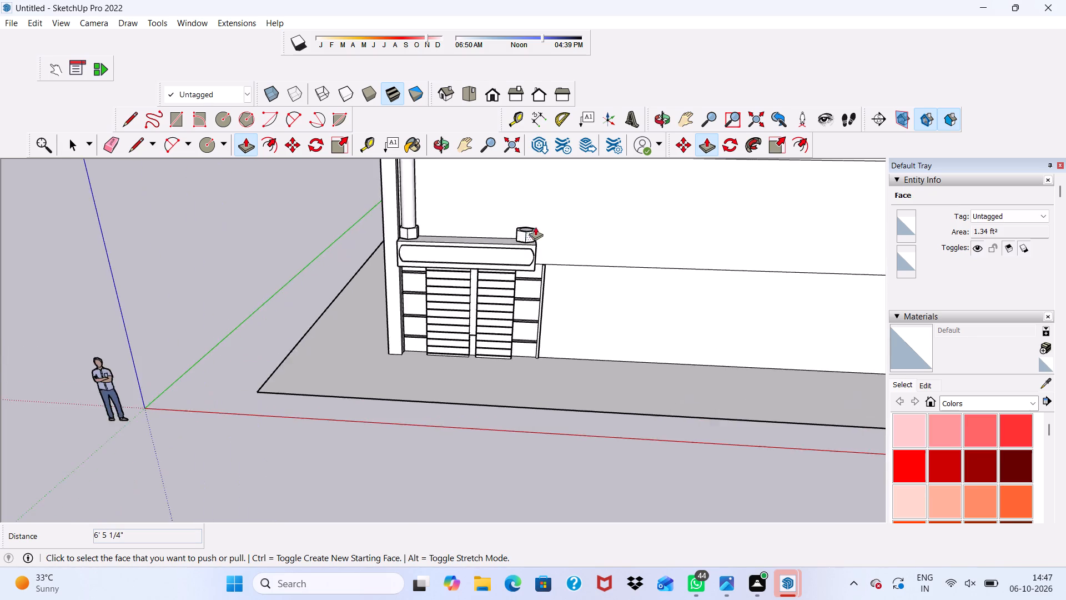
scroll(535, 227, "up", 13)
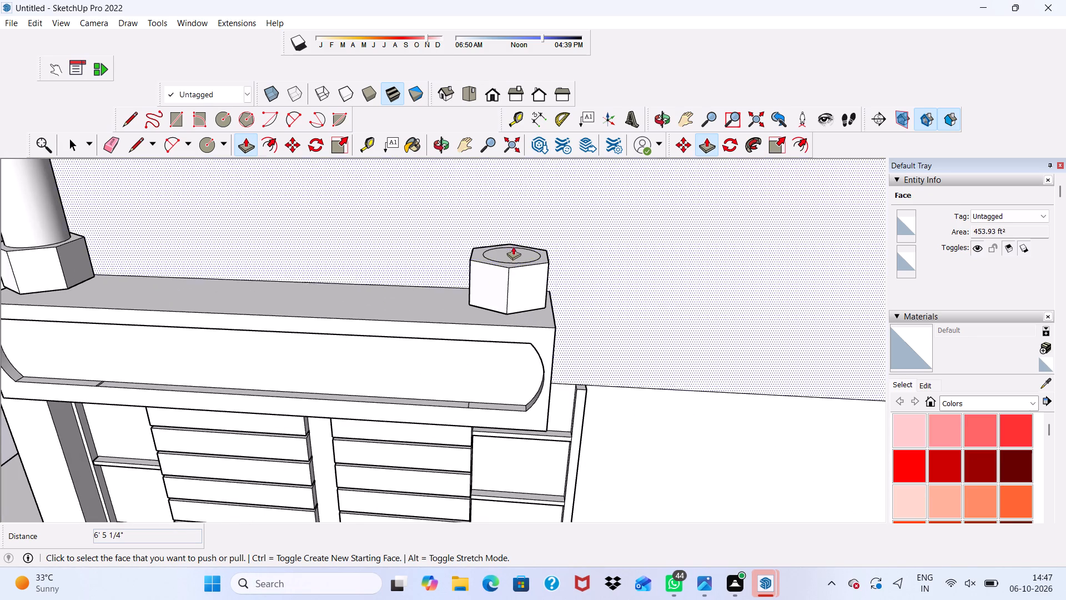
left_click(515, 251)
scroll(521, 238, "down", 9)
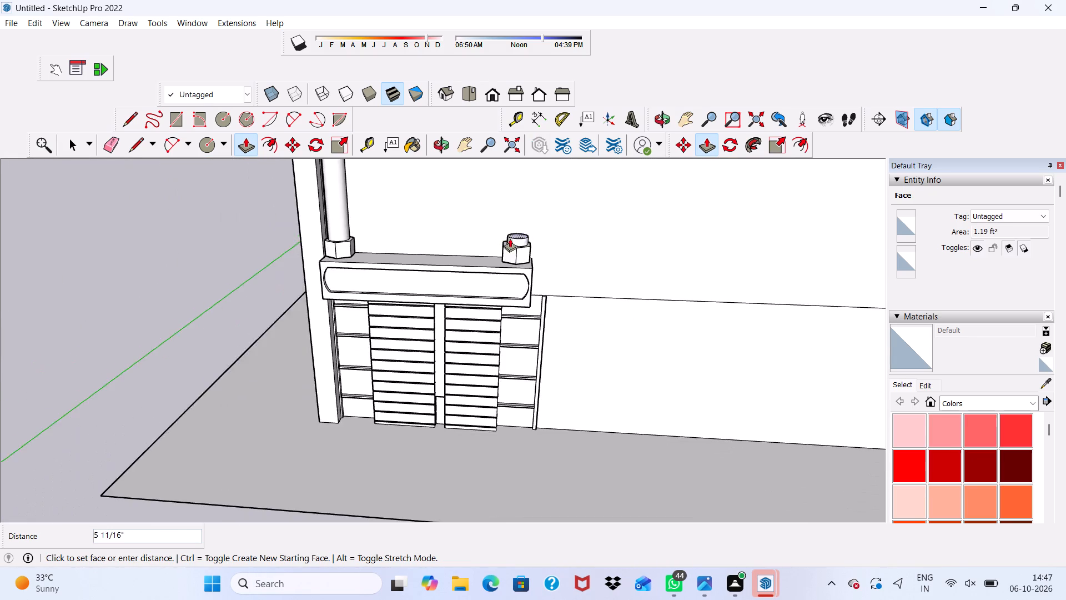
scroll(510, 238, "down", 3)
scroll(471, 283, "up", 1)
scroll(470, 287, "down", 7)
scroll(501, 199, "up", 1)
left_click(500, 197)
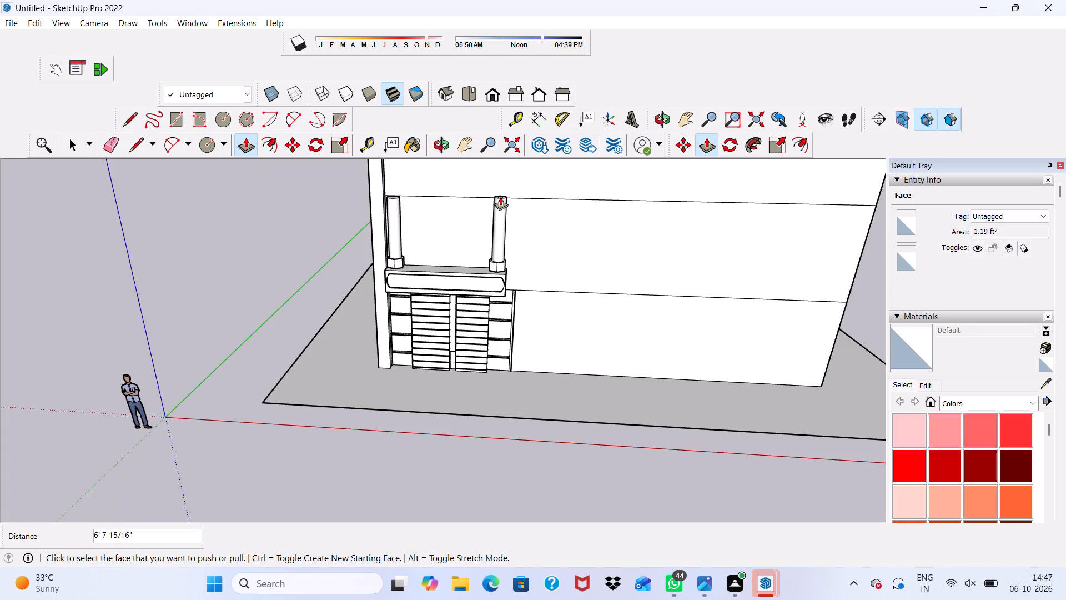
Examine the two round columns, their hexagonal bases and the box below from the front and side.
scroll(500, 197, "down", 4)
middle_click_drag(494, 269, 498, 177)
scroll(503, 238, "up", 5)
middle_click_drag(455, 241, 536, 263)
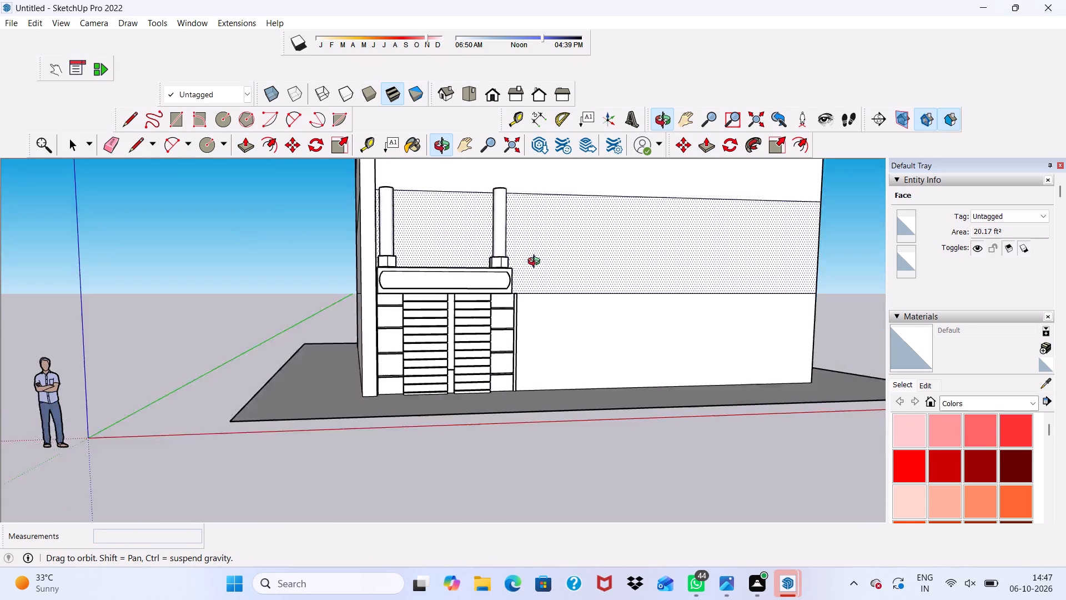
middle_click_drag(536, 263, 457, 266)
scroll(452, 261, "up", 6)
scroll(322, 226, "down", 1)
scroll(322, 226, "up", 4)
scroll(378, 253, "up", 5)
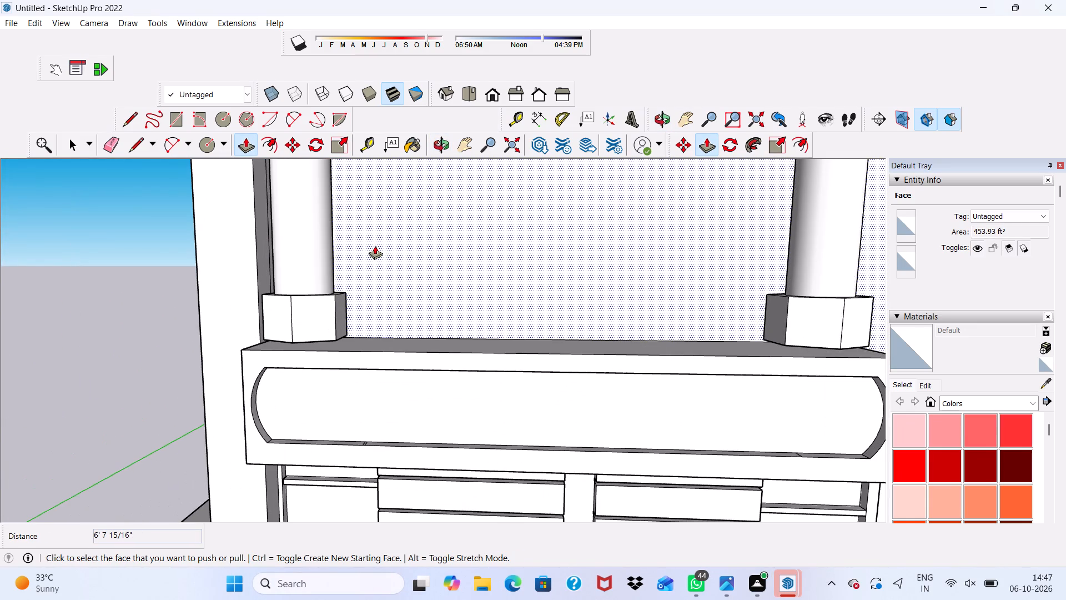
key("space")
scroll(375, 246, "down", 2)
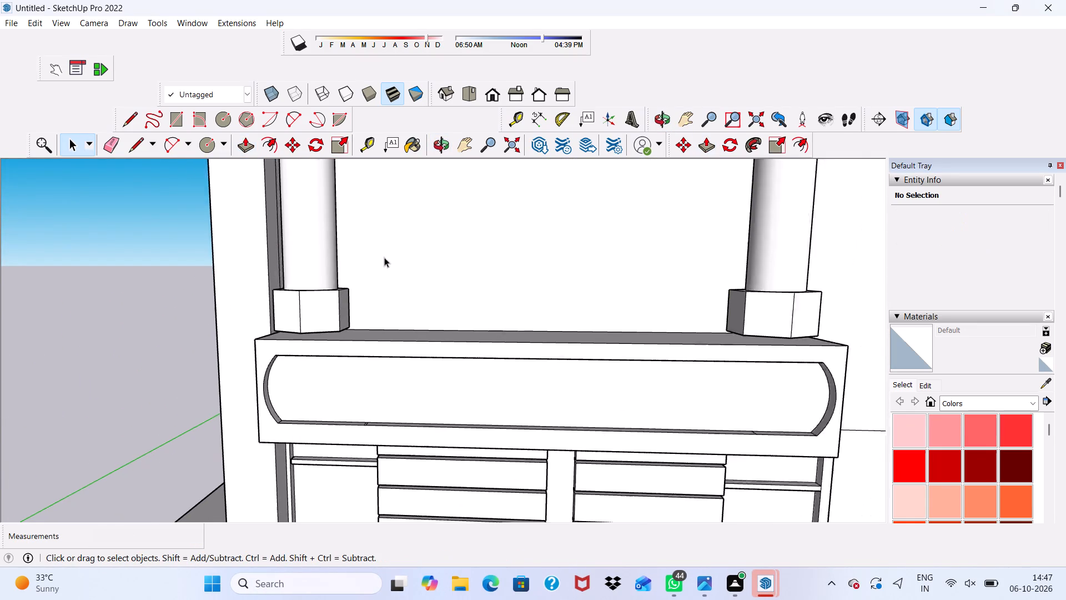
scroll(384, 257, "down", 11)
middle_click_drag(559, 342, 560, 262)
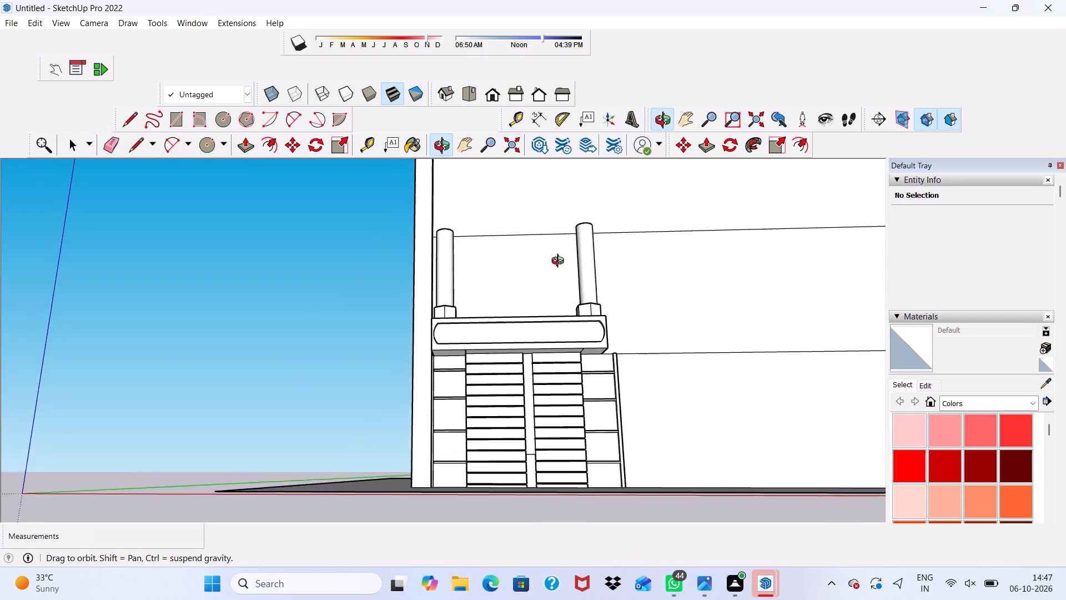
middle_click_drag(560, 262, 544, 255)
scroll(527, 249, "up", 4)
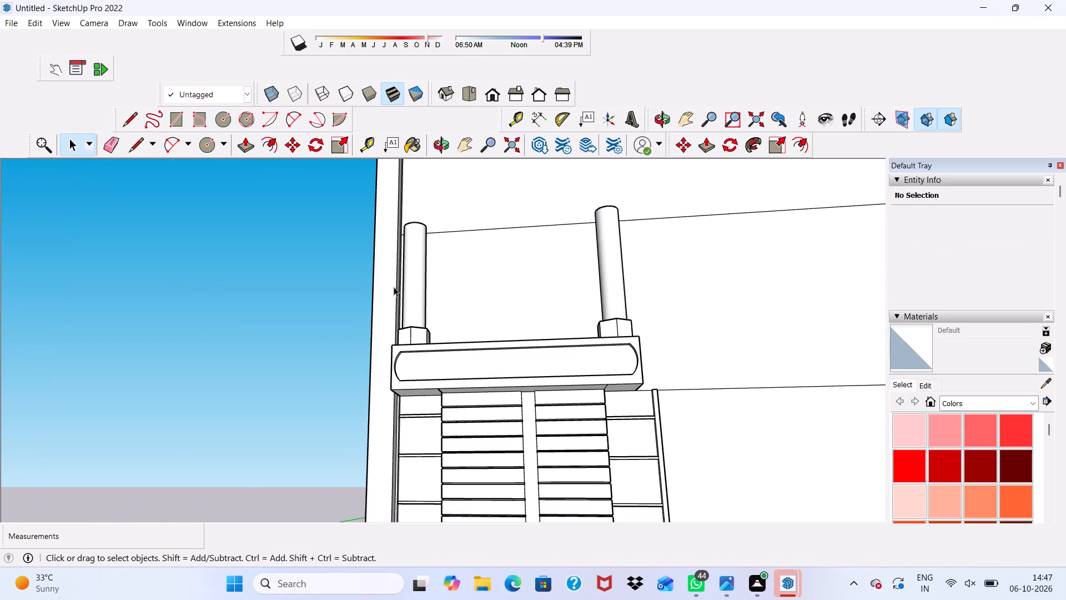
scroll(411, 273, "up", 4)
scroll(469, 252, "down", 5)
middle_click_drag(526, 283, 656, 353)
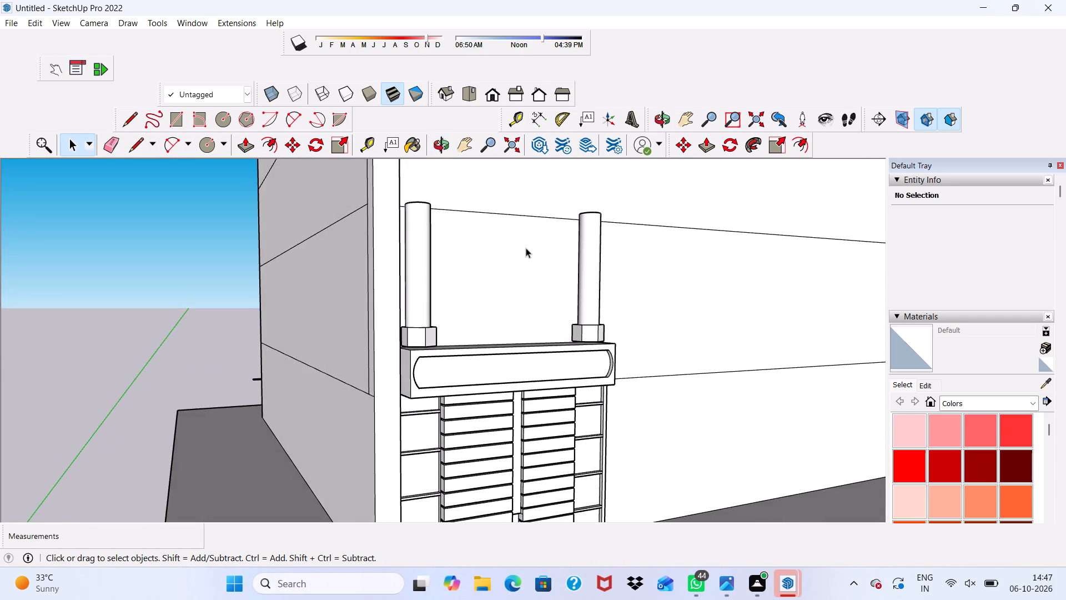
scroll(525, 247, "up", 4)
scroll(512, 291, "up", 4)
scroll(512, 291, "down", 12)
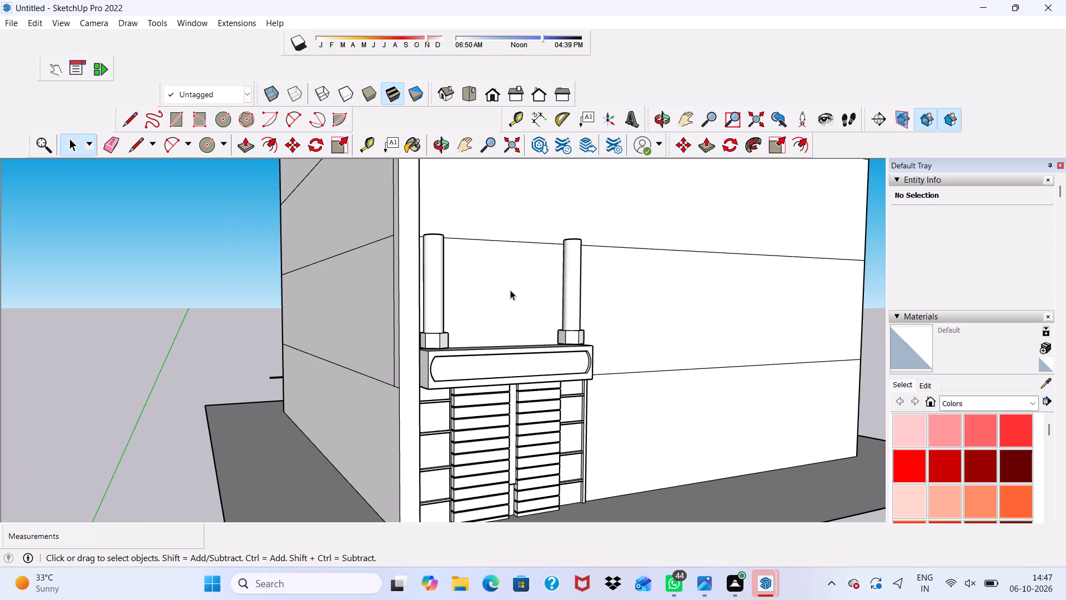
scroll(519, 343, "down", 2)
middle_click_drag(500, 341, 389, 313)
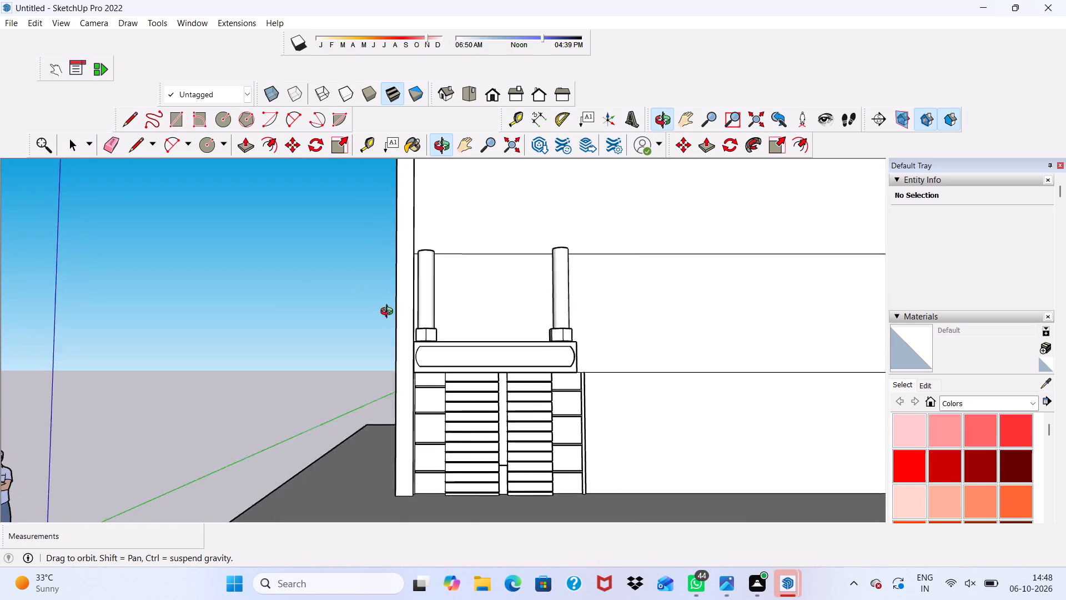
middle_click_drag(389, 313, 379, 351)
Push/Pull the left column's top face upward by 2 1/2".
scroll(460, 264, "up", 4)
middle_click_drag(573, 240, 555, 319)
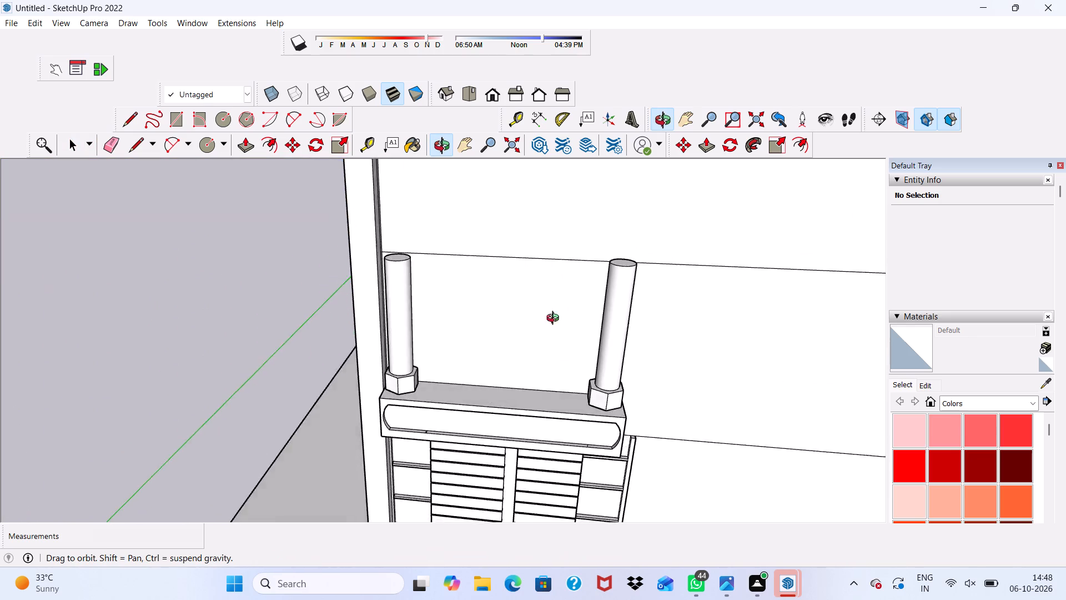
middle_click_drag(555, 319, 490, 362)
scroll(579, 301, "up", 4)
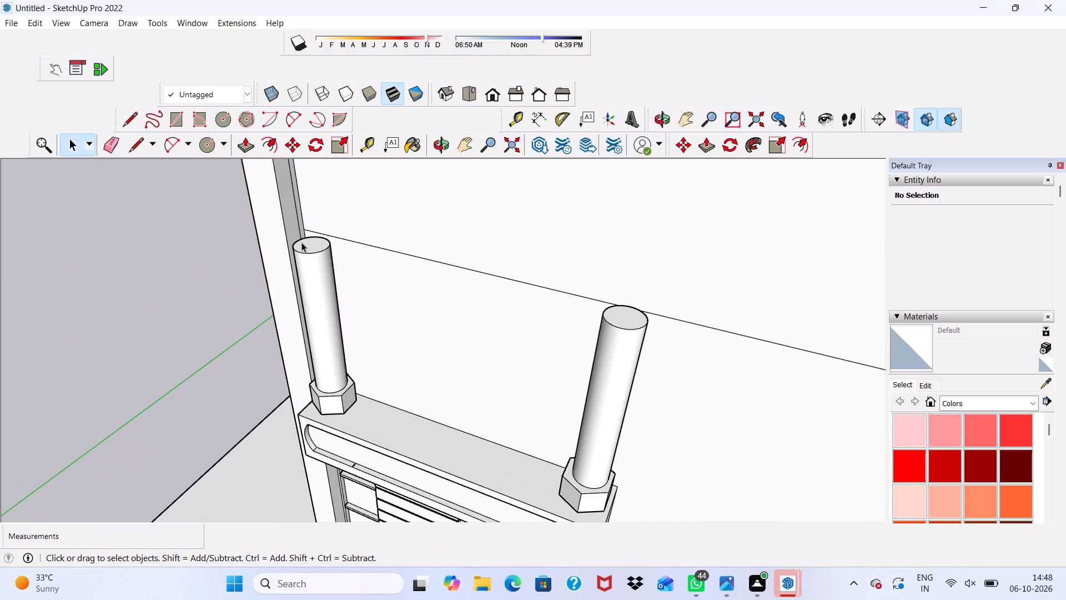
left_click(302, 242)
scroll(302, 243, "up", 3)
left_click(249, 141)
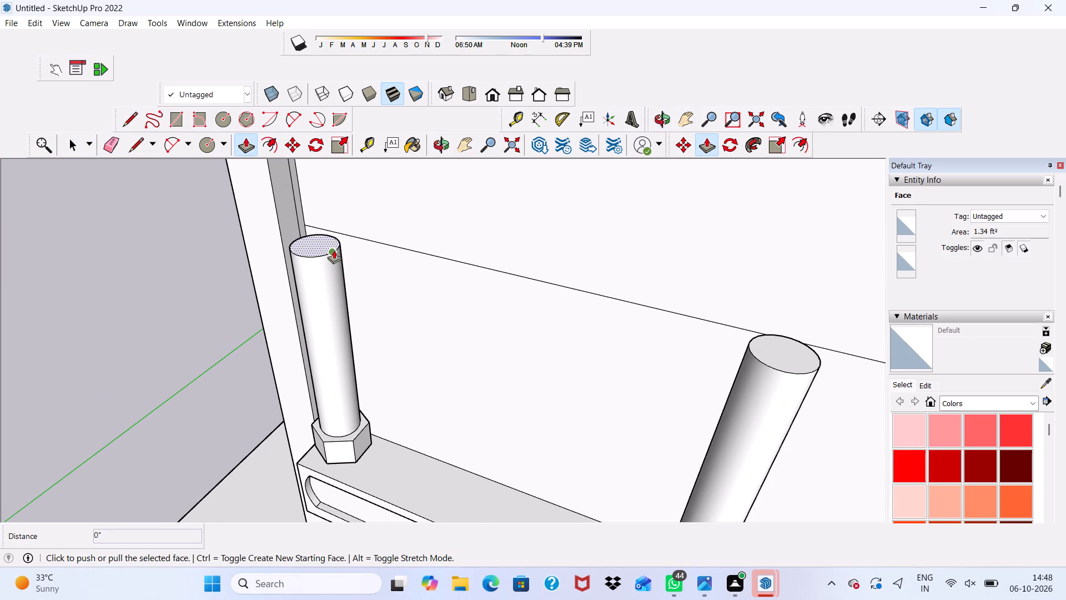
left_click_drag(319, 239, 319, 232)
scroll(319, 232, "down", 5)
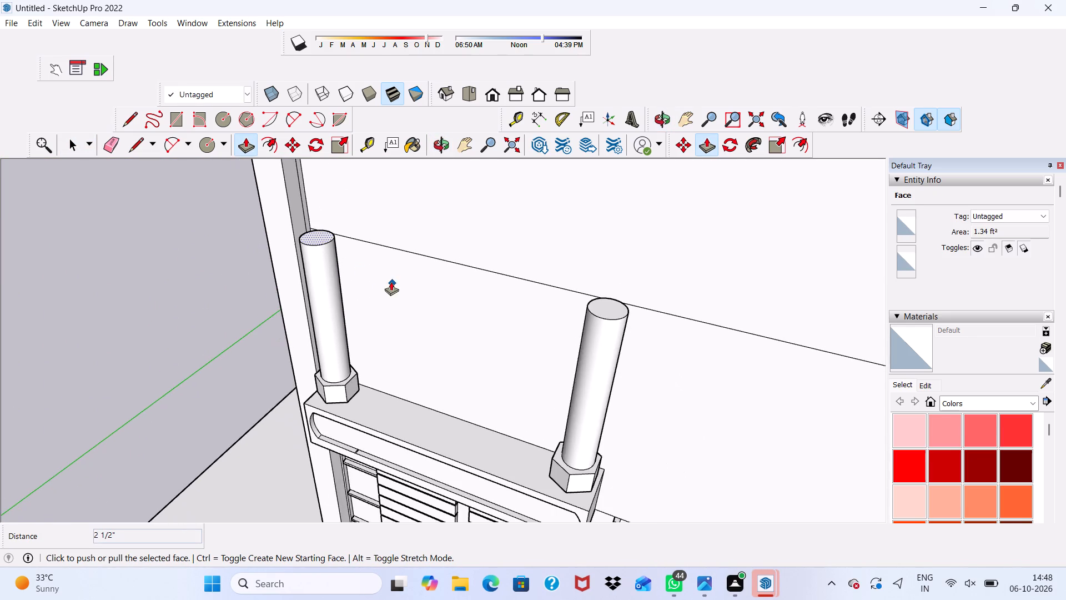
middle_click_drag(391, 281, 566, 234)
key("space")
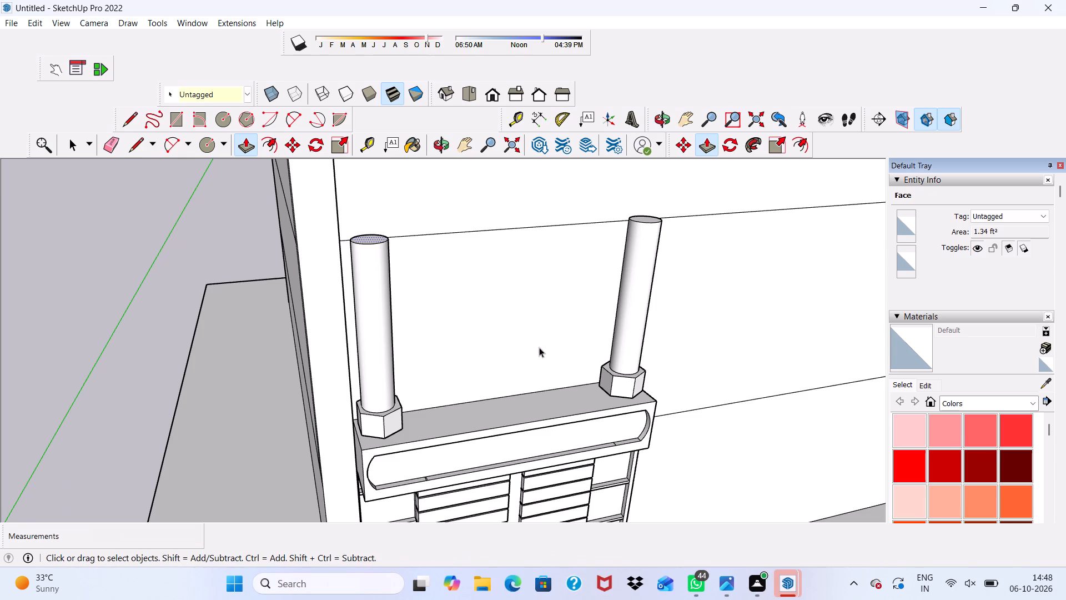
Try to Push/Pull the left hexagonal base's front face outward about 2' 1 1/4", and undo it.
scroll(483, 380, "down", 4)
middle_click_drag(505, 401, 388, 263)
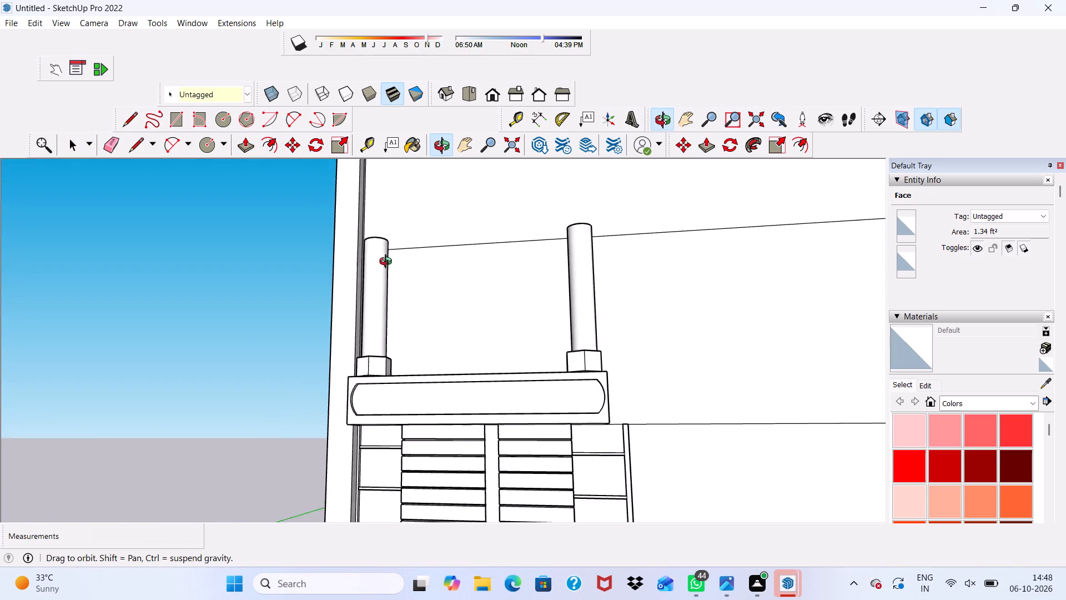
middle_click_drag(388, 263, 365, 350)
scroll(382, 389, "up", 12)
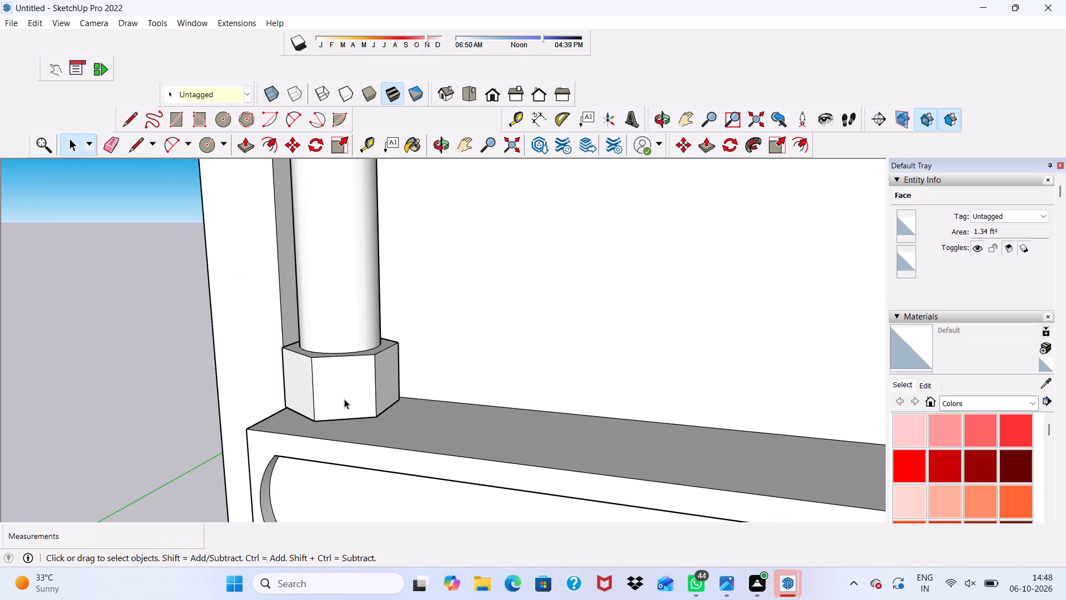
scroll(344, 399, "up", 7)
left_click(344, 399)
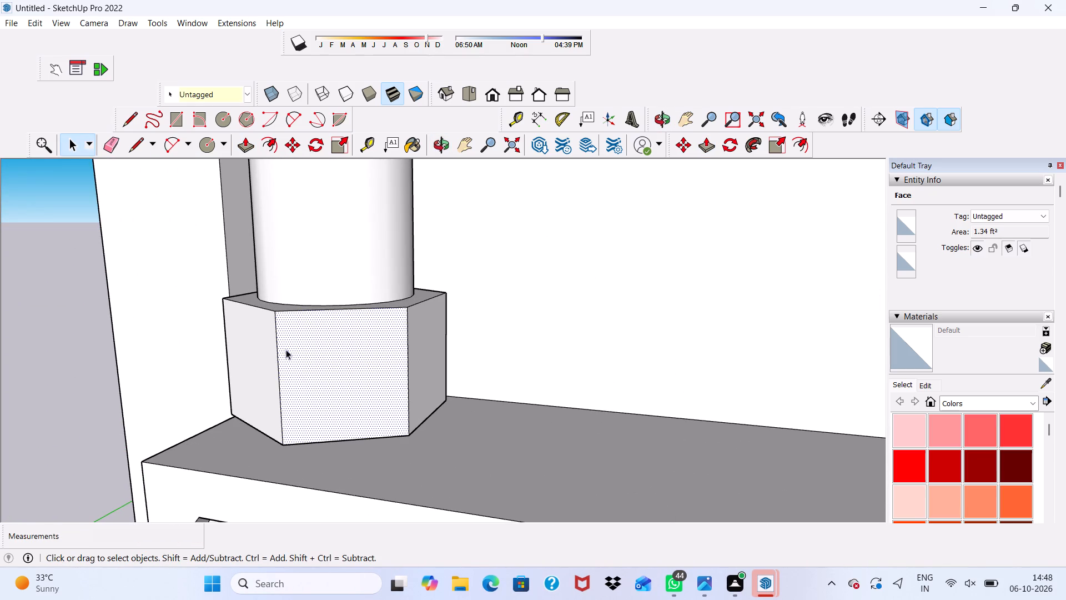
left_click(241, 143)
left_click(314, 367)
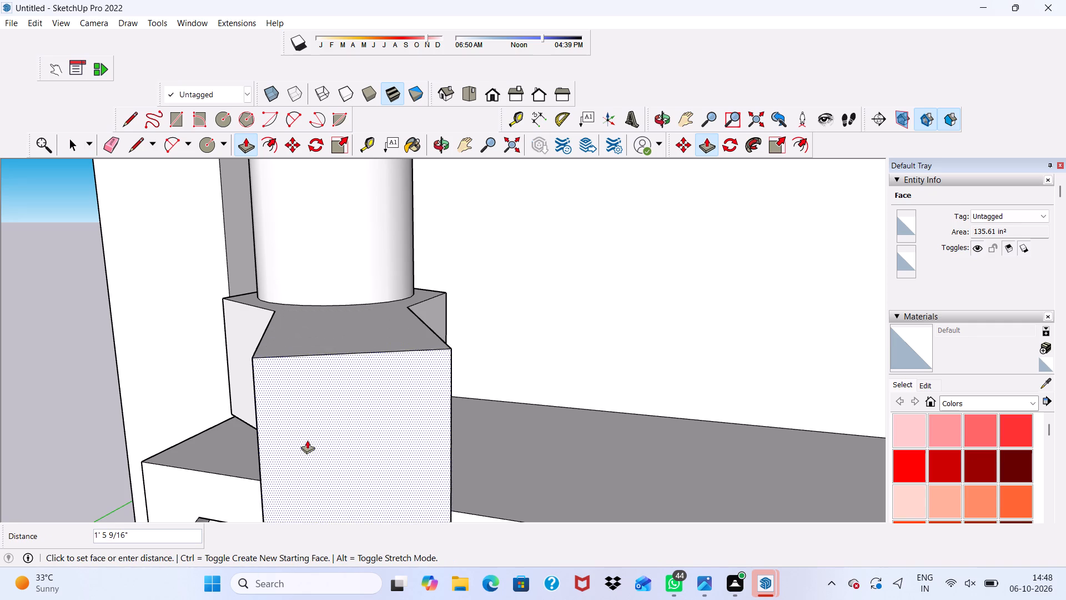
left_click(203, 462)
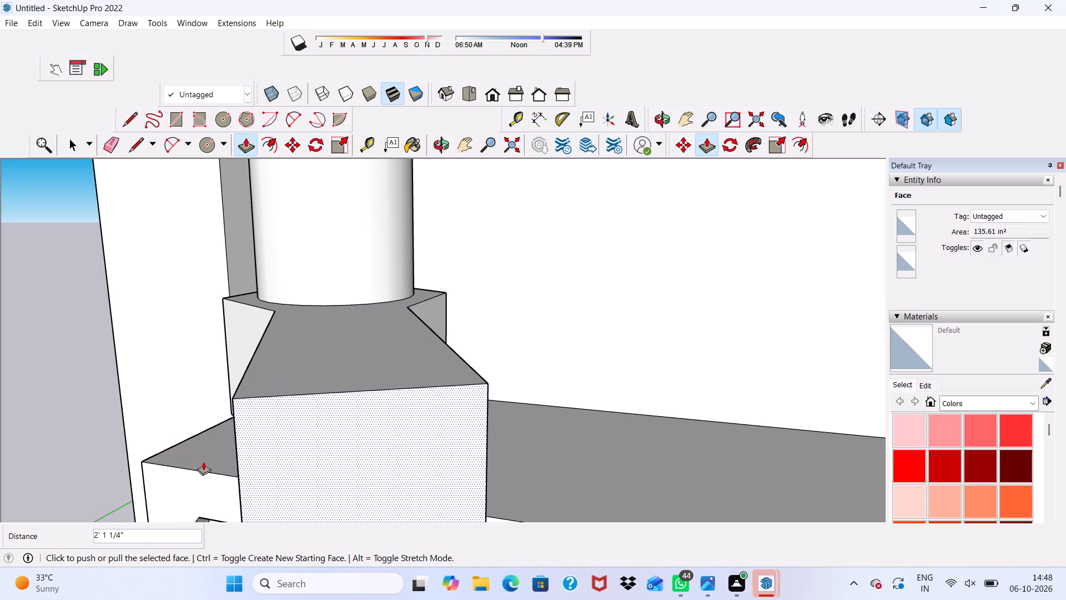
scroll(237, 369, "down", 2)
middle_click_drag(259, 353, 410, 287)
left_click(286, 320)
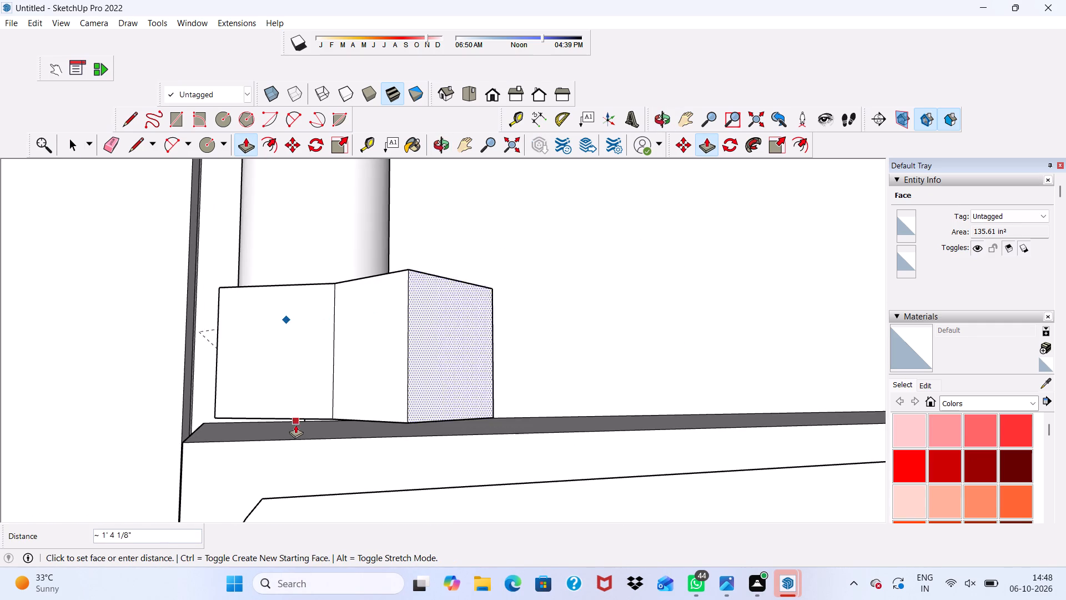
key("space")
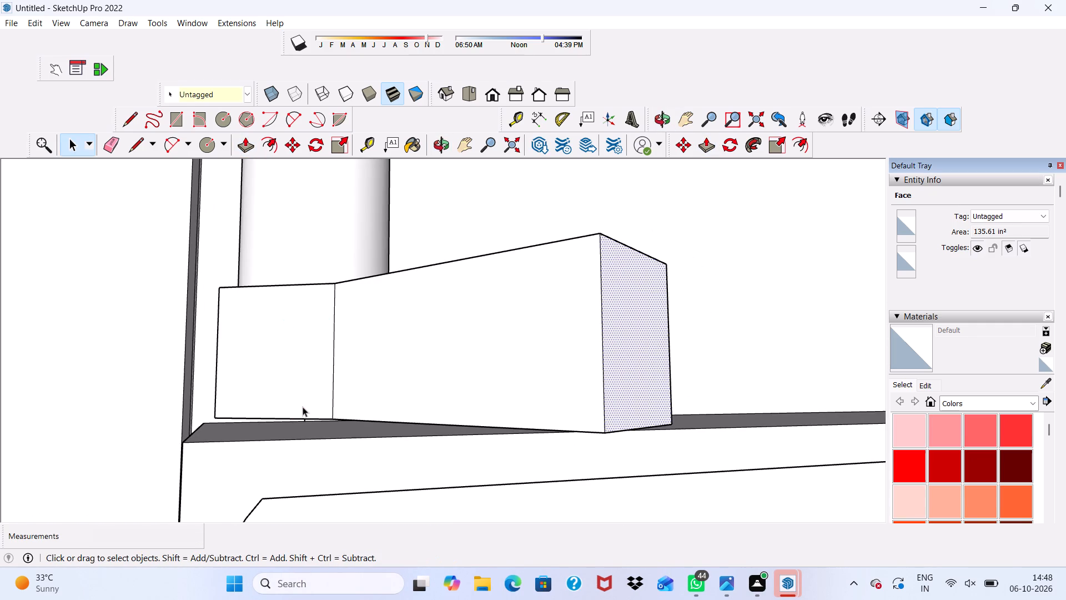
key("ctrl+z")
Examine the two round columns on their hexagonal bases from the front, side and above.
scroll(303, 407, "up", 1)
scroll(303, 407, "down", 3)
scroll(303, 407, "up", 4)
scroll(303, 407, "down", 1)
scroll(303, 407, "up", 2)
scroll(303, 407, "down", 6)
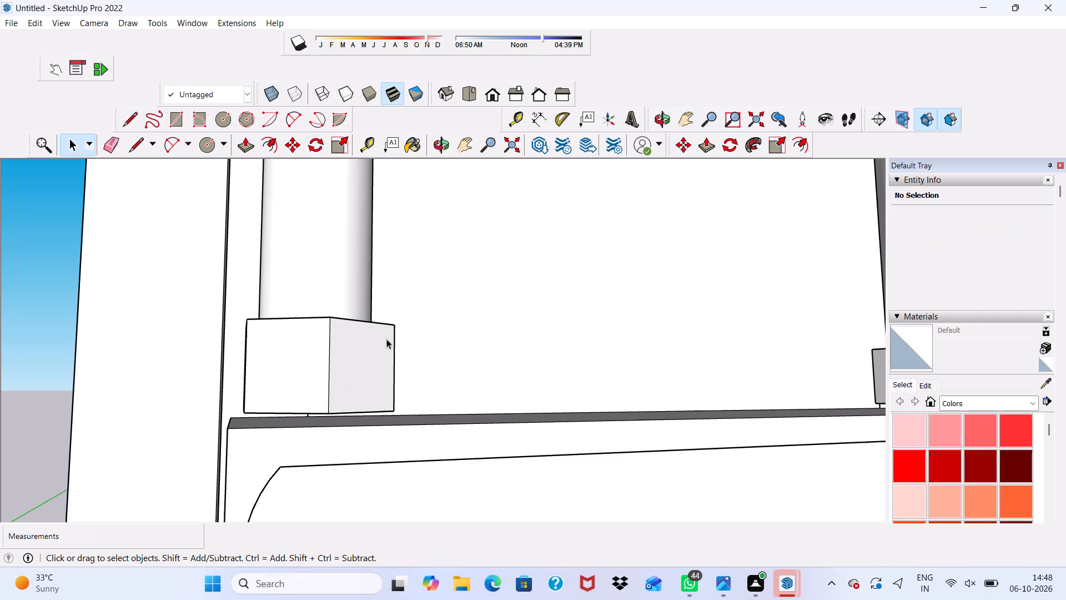
scroll(386, 339, "down", 3)
middle_click_drag(433, 367, 348, 439)
scroll(355, 393, "down", 4)
scroll(355, 401, "up", 1)
scroll(355, 401, "down", 11)
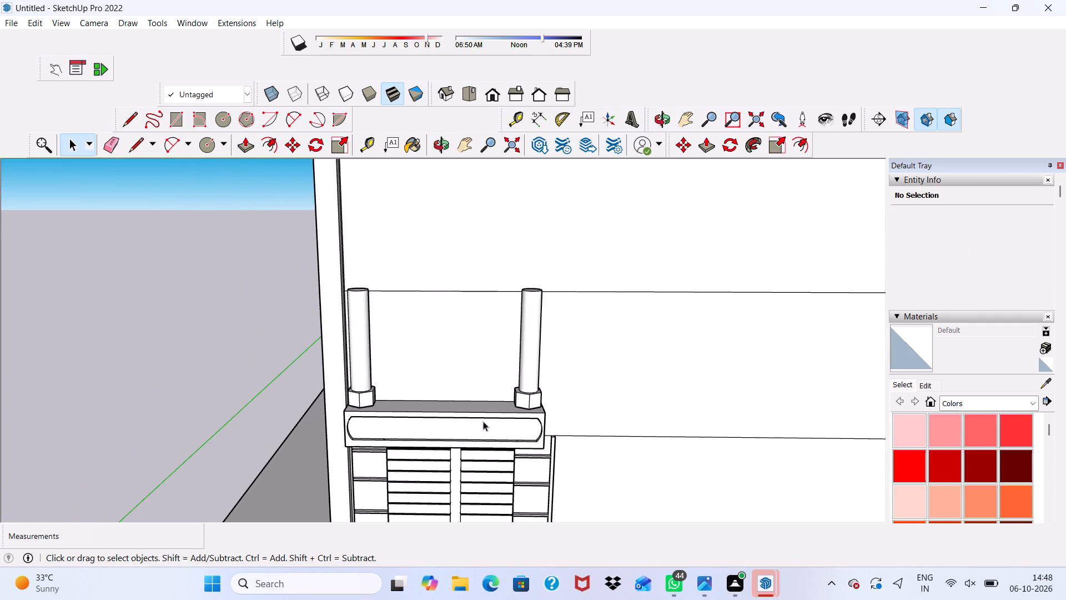
middle_click_drag(497, 401, 502, 327)
scroll(502, 324, "up", 5)
scroll(502, 324, "down", 6)
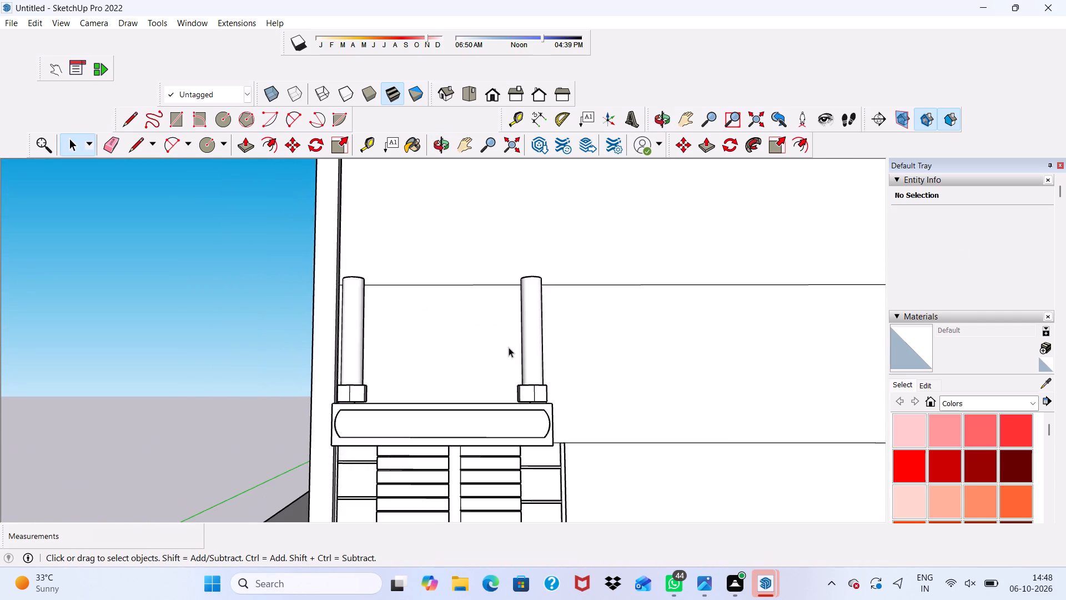
scroll(509, 347, "down", 6)
scroll(534, 349, "up", 5)
scroll(488, 324, "down", 3)
middle_click_drag(503, 346, 236, 490)
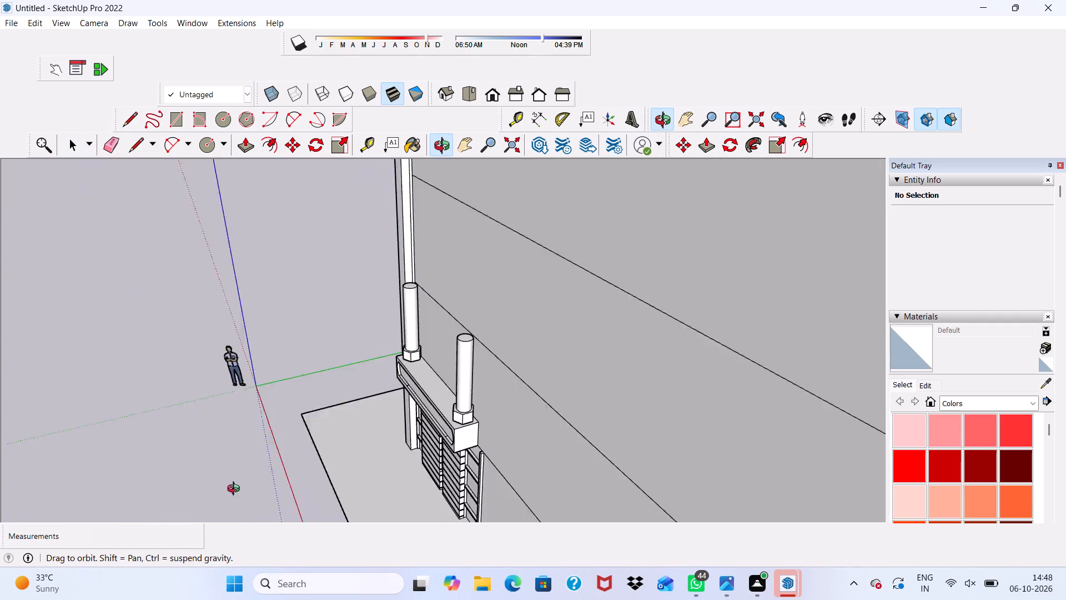
middle_click_drag(236, 490, 213, 498)
scroll(439, 345, "up", 11)
middle_click_drag(346, 343, 423, 355)
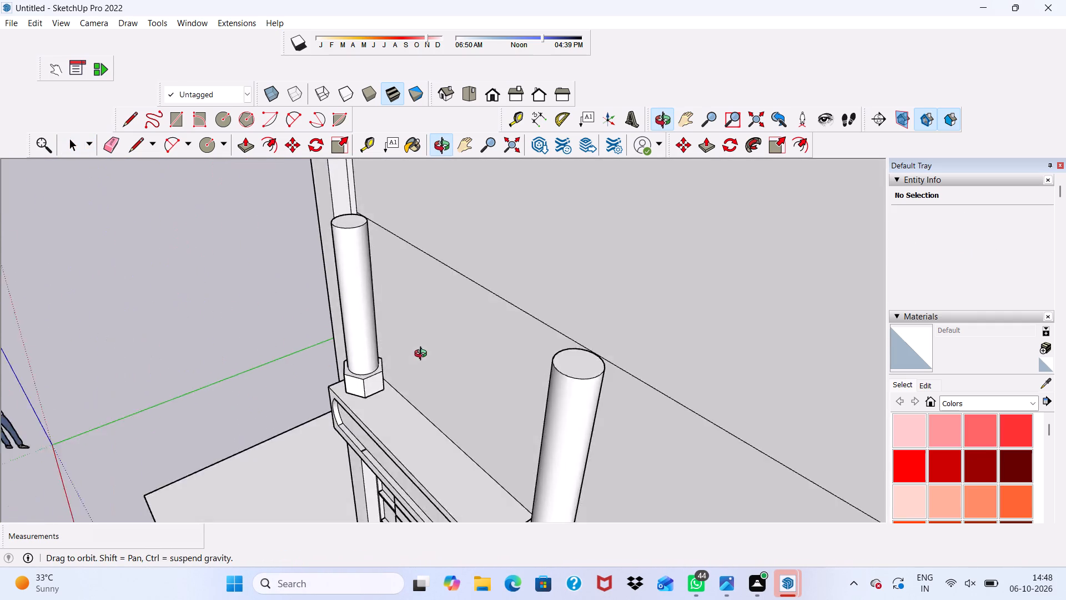
middle_click_drag(423, 355, 583, 300)
scroll(520, 334, "down", 7)
middle_click_drag(487, 350, 556, 262)
scroll(556, 262, "up", 2)
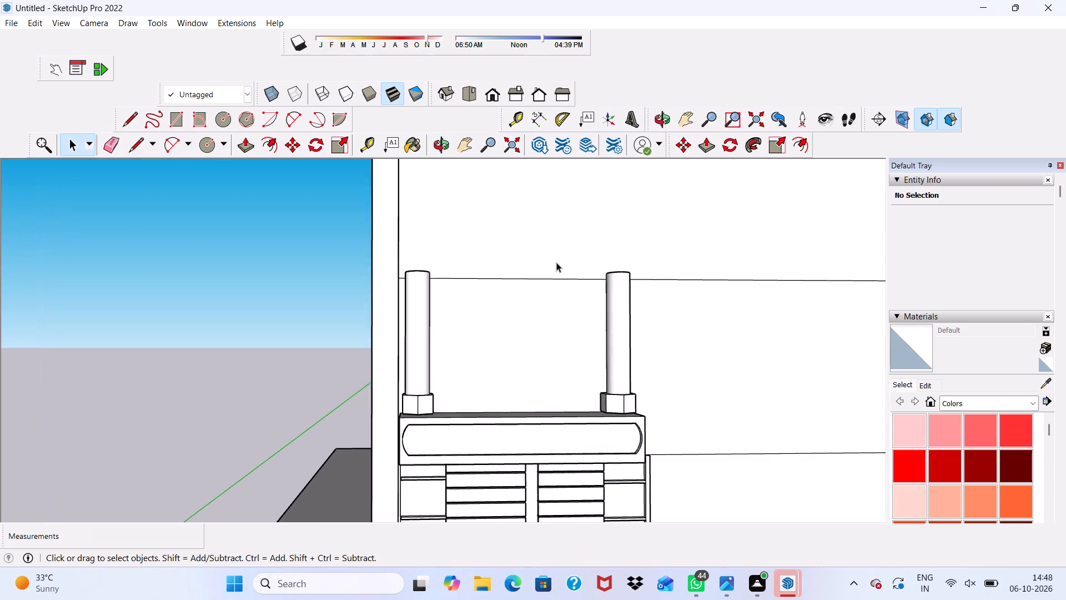
scroll(556, 262, "up", 2)
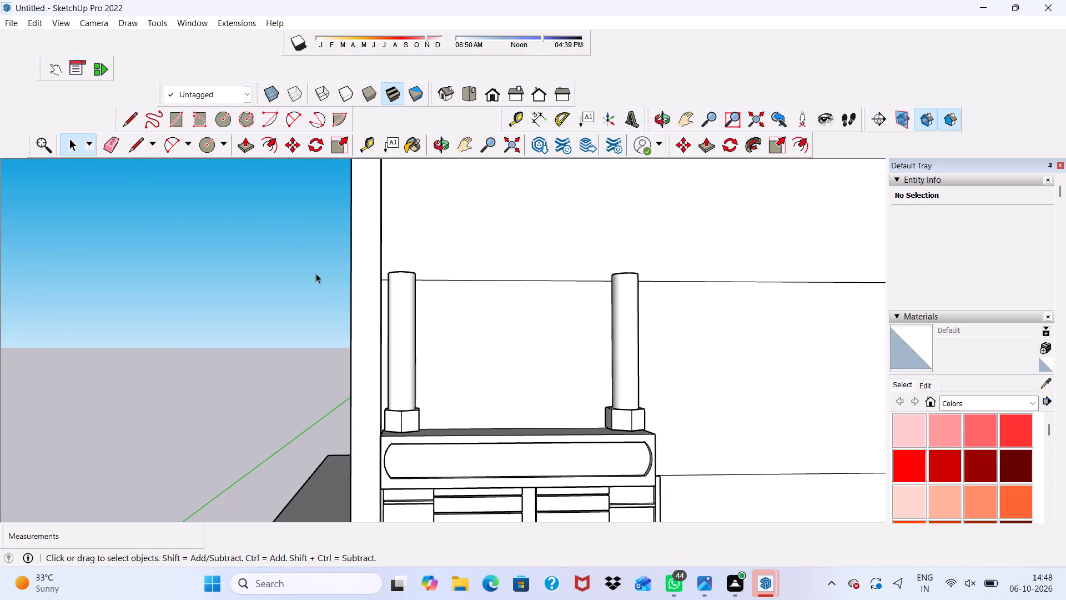
scroll(538, 414, "up", 3)
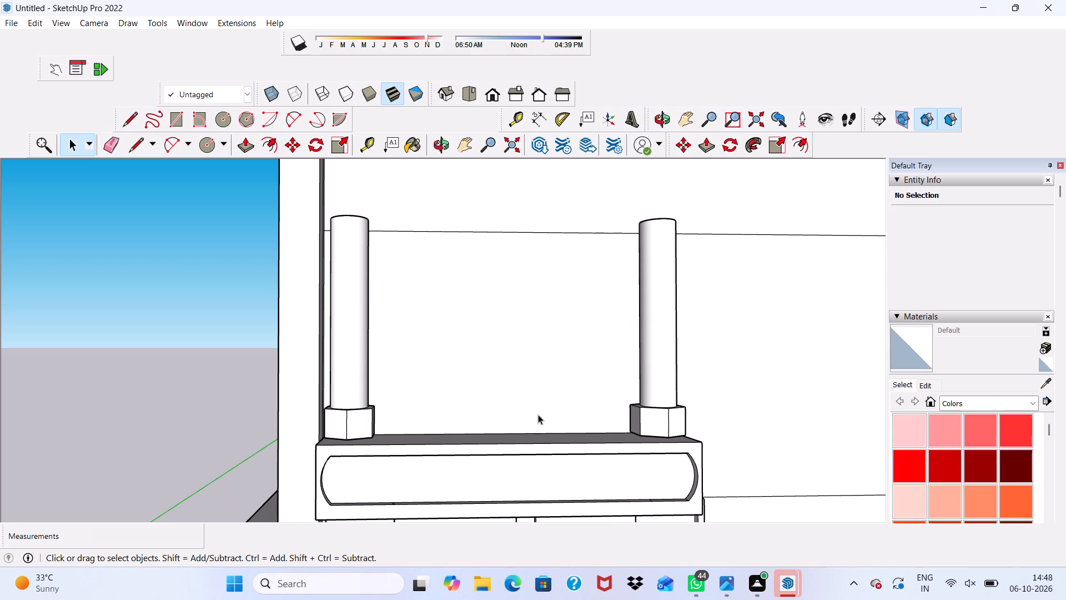
Undo the round columns, their hexagonal blocks and the base hexagons until the box's top face is plain.
key("ctrl+z")
key("ctrl+z")
key("ctrl+z")
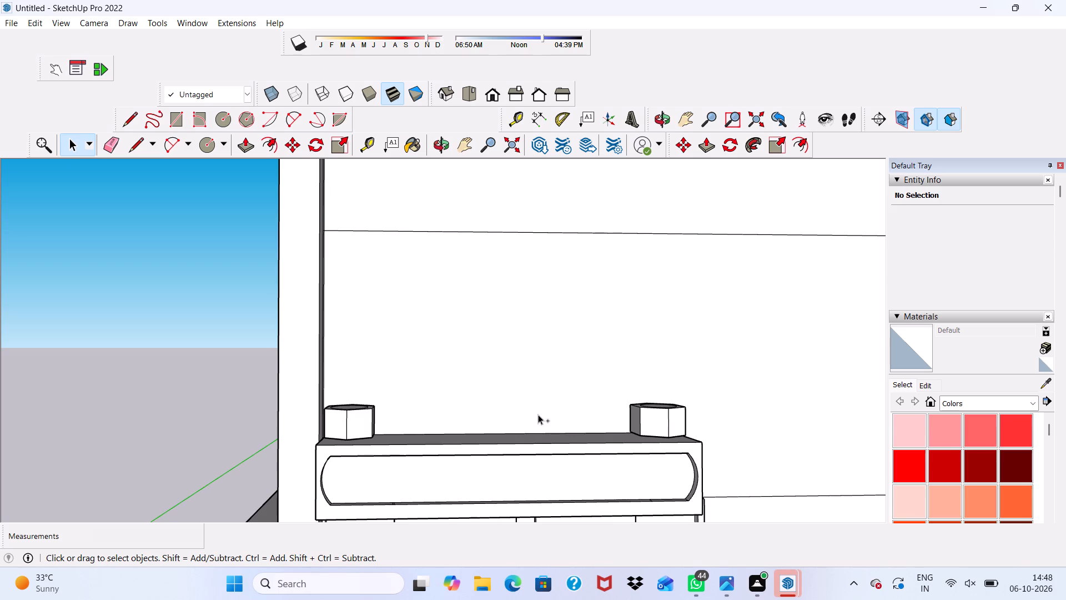
key("ctrl+z")
key("ctrl+z")
key("ctrl+z")
type("zzz")
key("space")
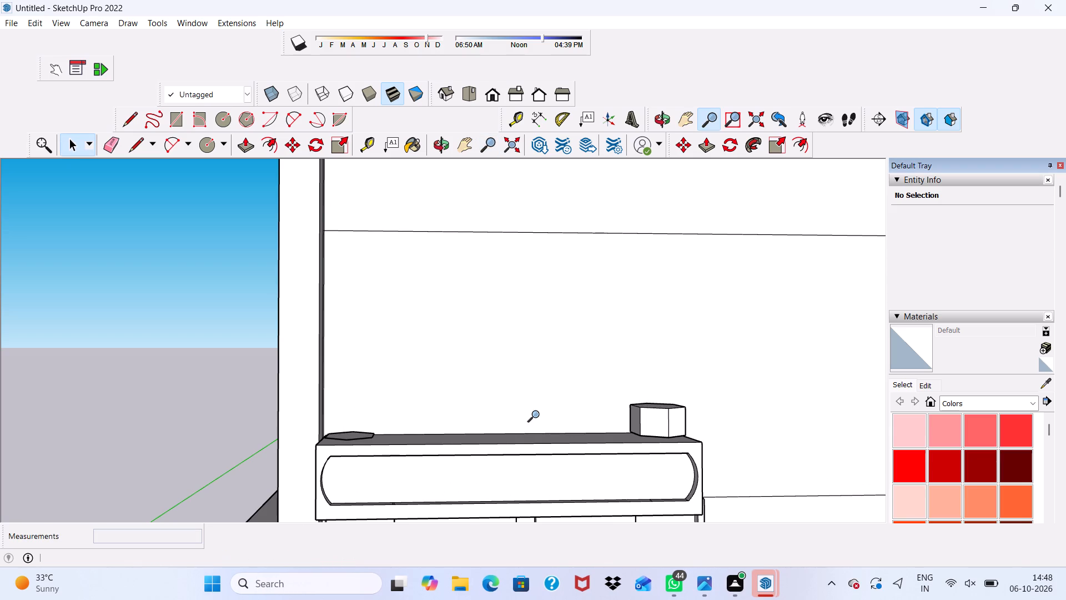
key("ctrl+z")
key("z")
key("ctrl+z")
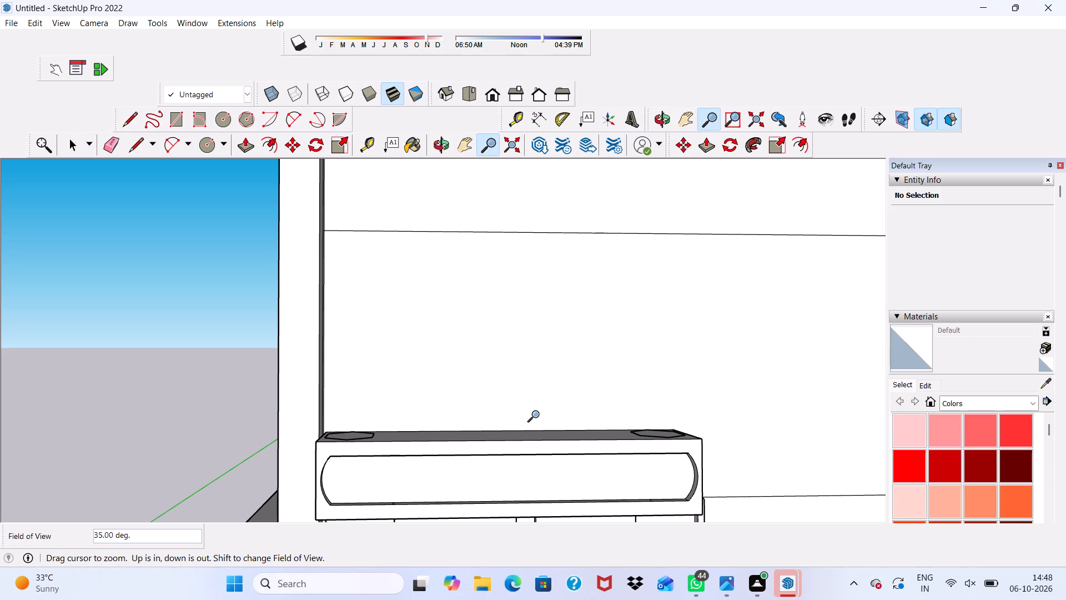
key("ctrl+z")
key("ctrl+z")
key("space")
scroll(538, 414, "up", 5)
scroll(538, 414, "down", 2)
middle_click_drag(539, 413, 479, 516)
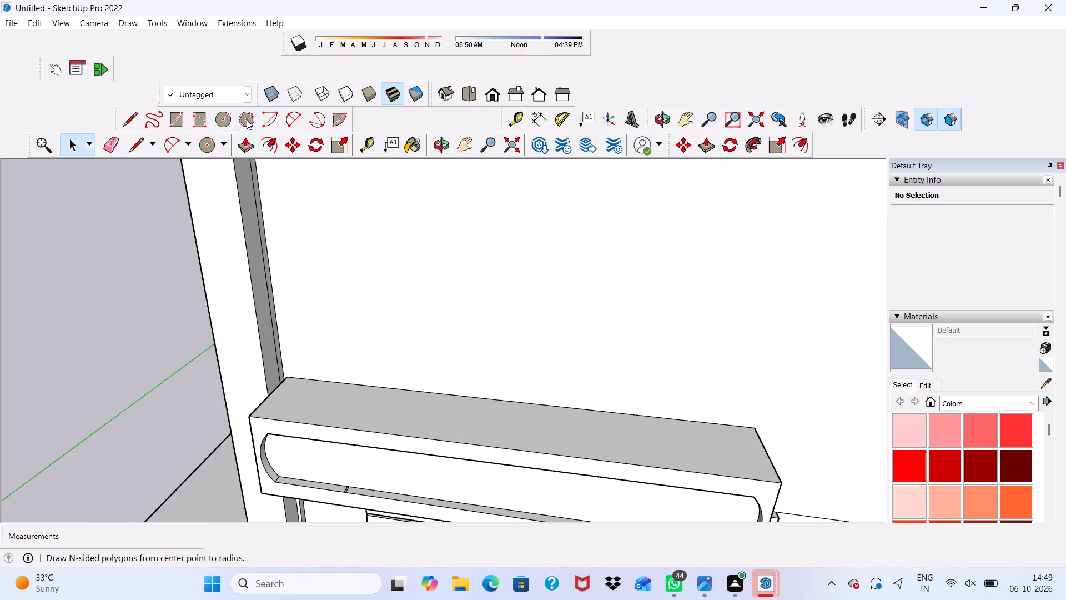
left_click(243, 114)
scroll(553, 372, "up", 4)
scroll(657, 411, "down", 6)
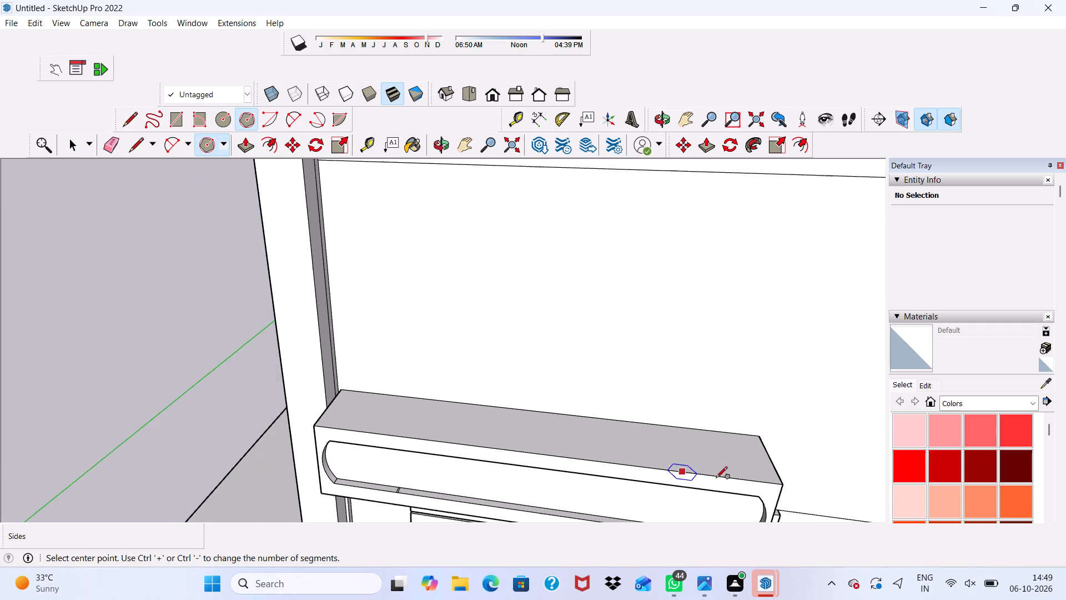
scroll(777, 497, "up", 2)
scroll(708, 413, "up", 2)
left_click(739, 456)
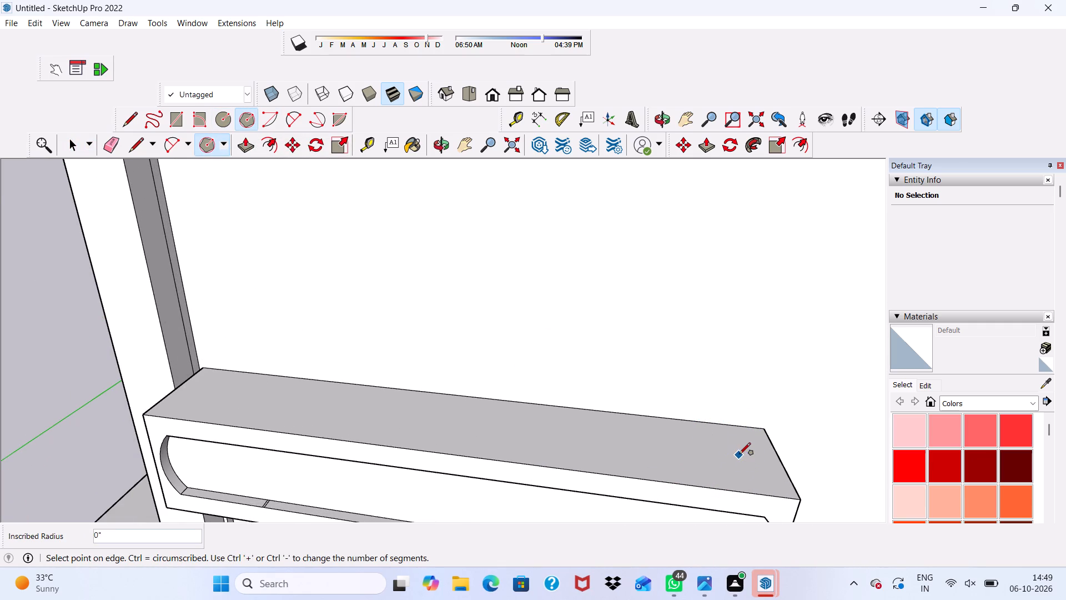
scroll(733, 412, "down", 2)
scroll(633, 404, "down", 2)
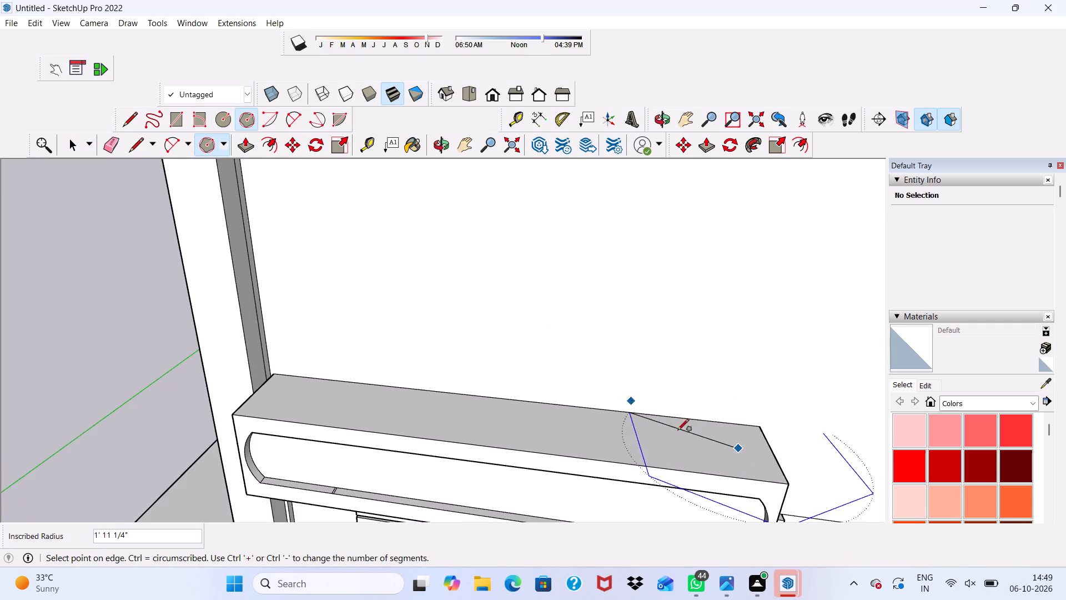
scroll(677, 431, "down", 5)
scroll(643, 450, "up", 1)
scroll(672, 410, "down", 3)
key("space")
Draw a hexagon of about 1' 2 1/2" inscribed radius on the box's top face near its right end.
scroll(620, 363, "down", 4)
middle_click_drag(592, 487, 689, 522)
scroll(648, 356, "up", 4)
left_click(246, 114)
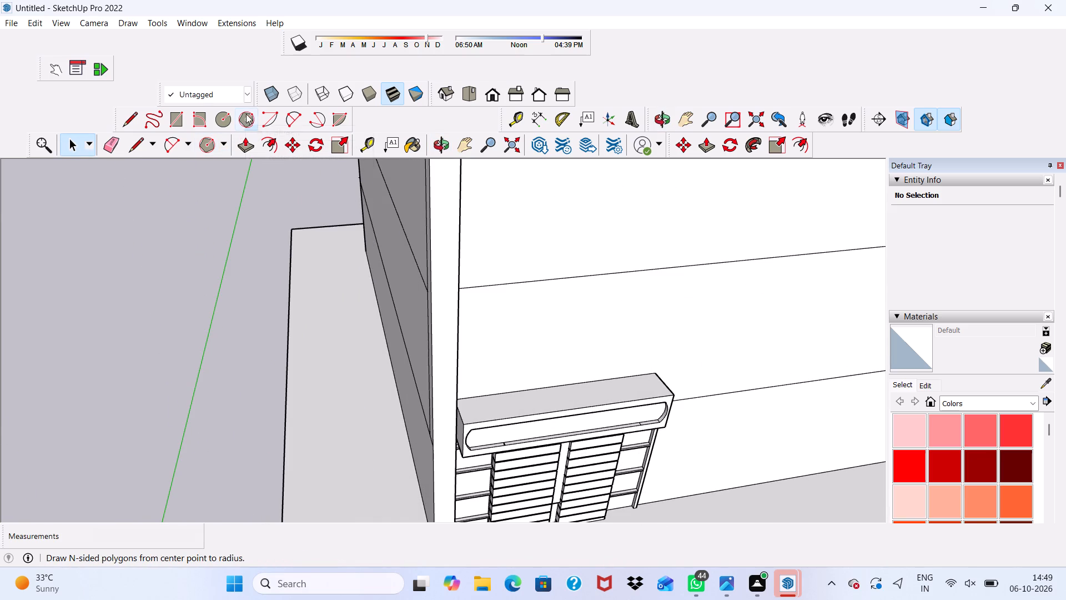
scroll(652, 341, "up", 3)
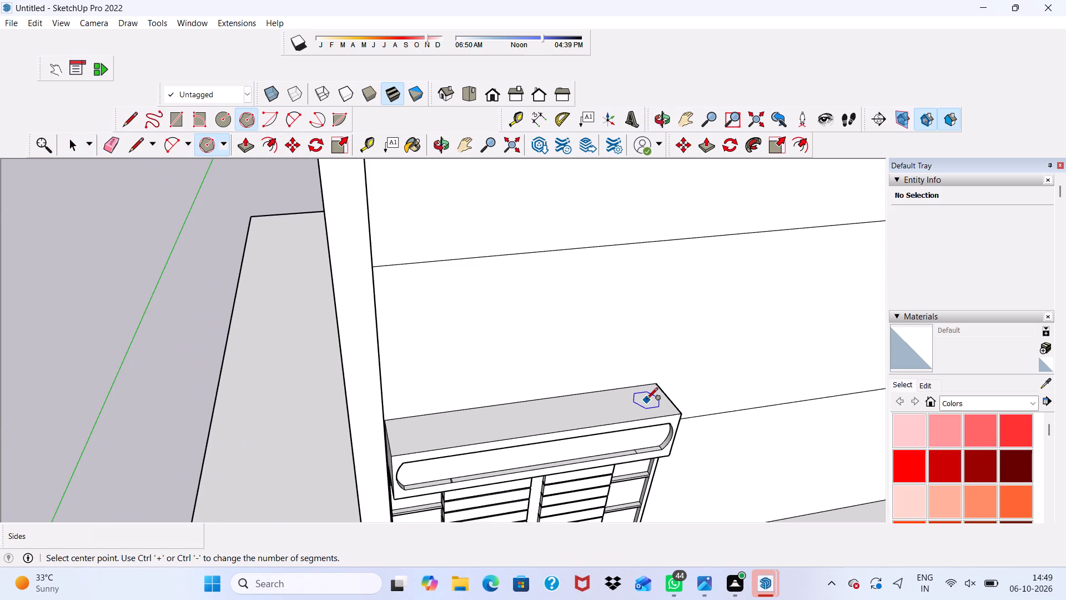
left_click(646, 400)
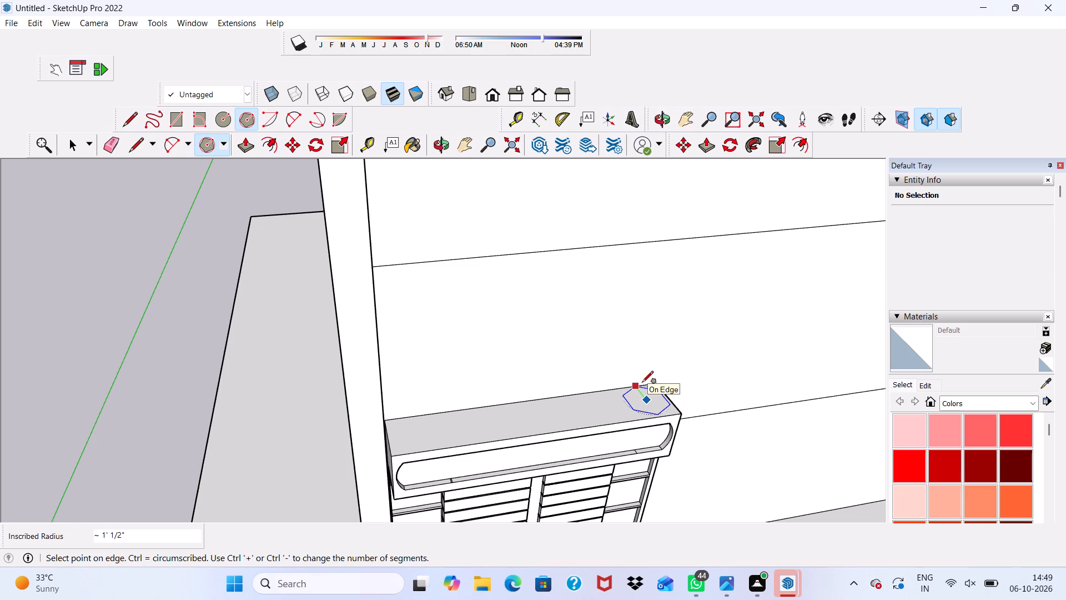
scroll(641, 379, "up", 3)
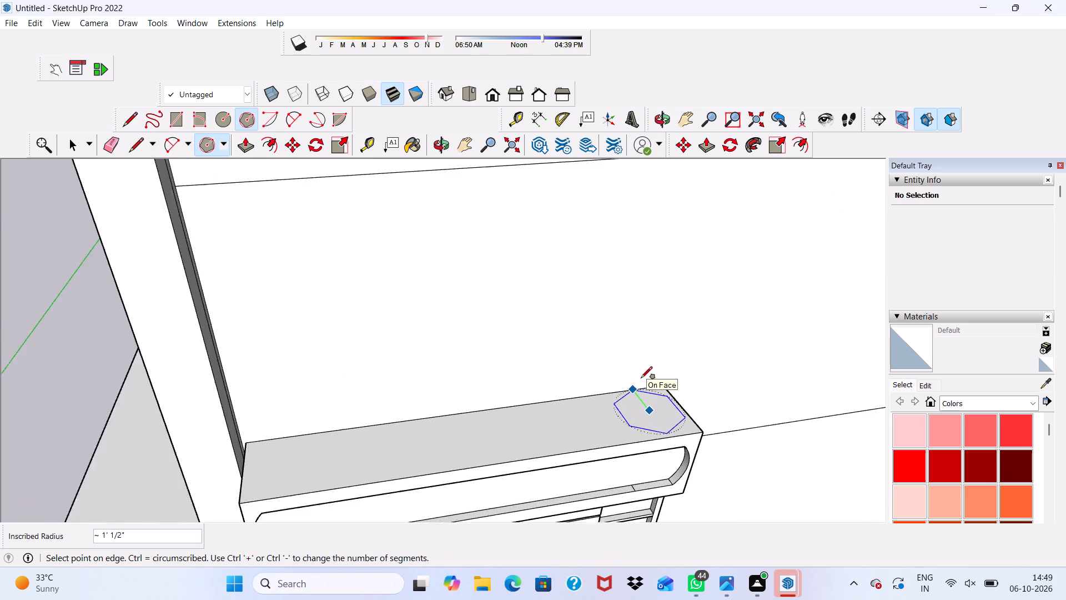
scroll(641, 379, "up", 5)
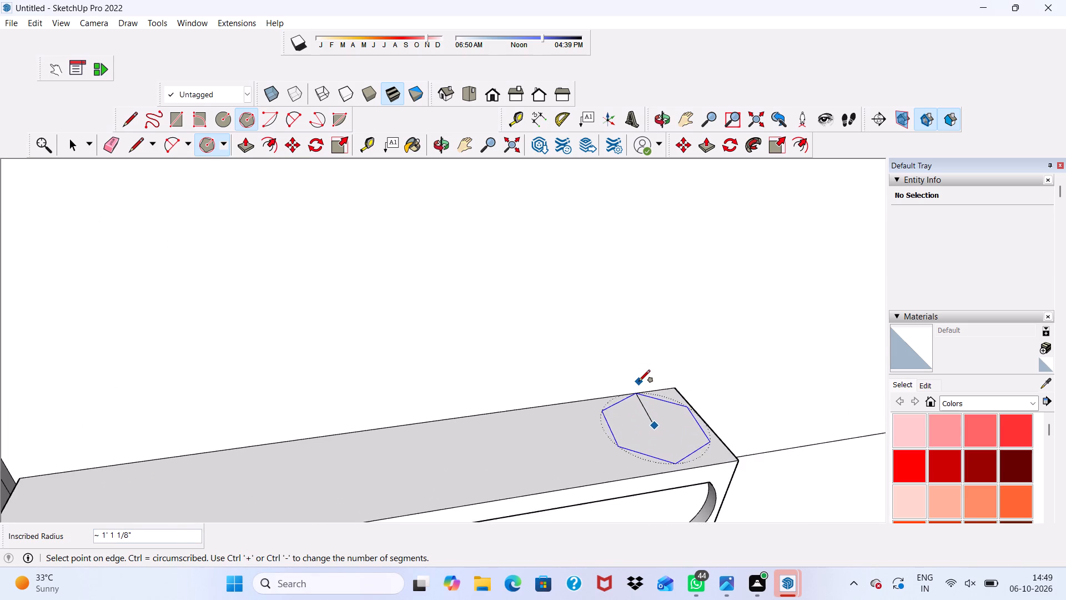
scroll(638, 382, "up", 8)
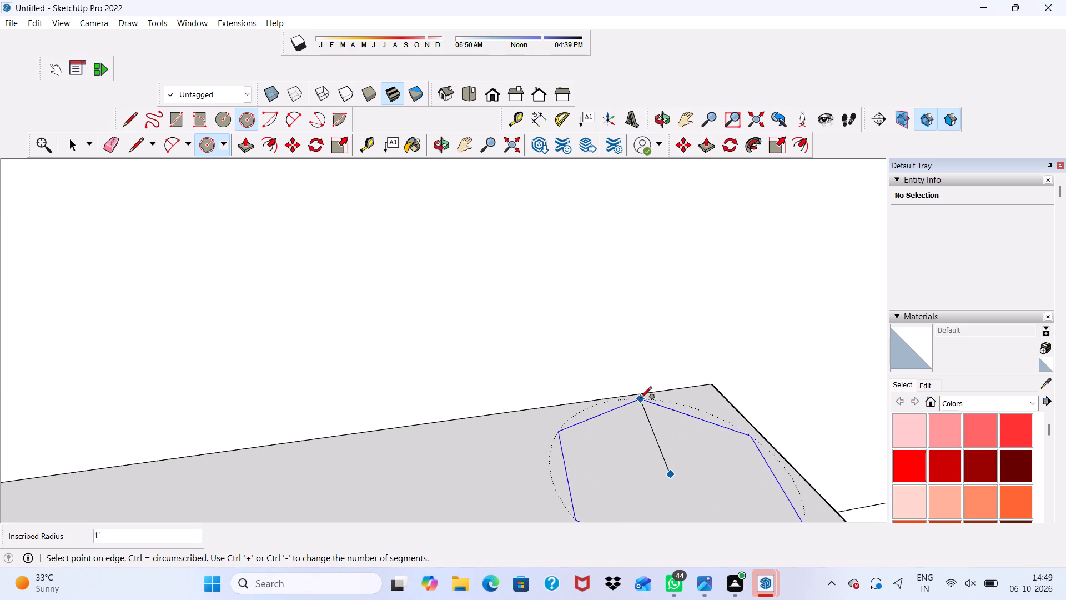
scroll(640, 399, "up", 8)
scroll(626, 378, "down", 9)
scroll(604, 337, "down", 4)
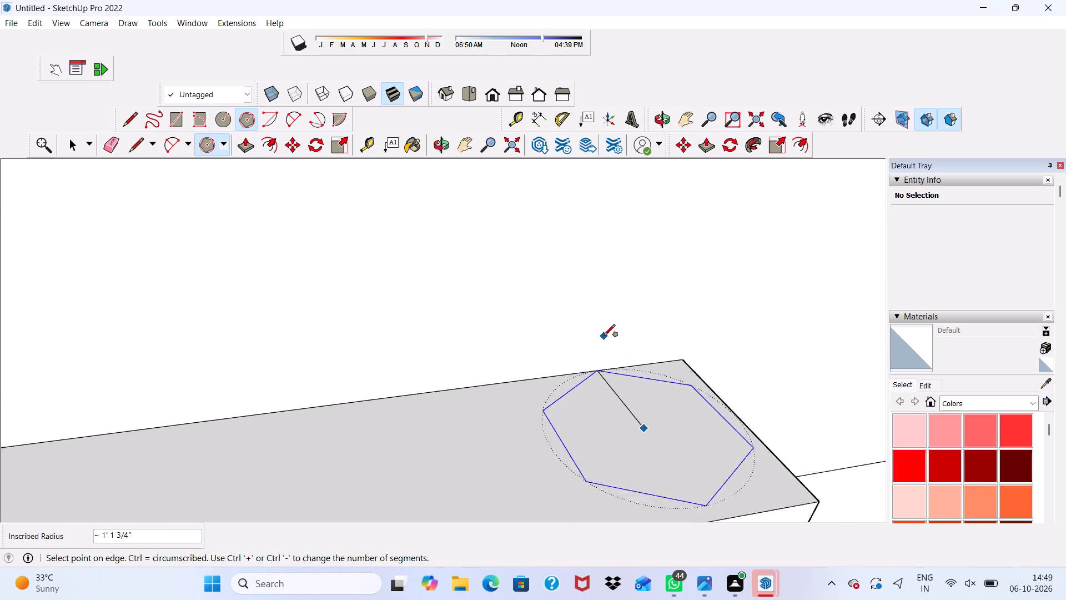
scroll(604, 337, "up", 2)
scroll(604, 337, "down", 1)
scroll(708, 483, "up", 2)
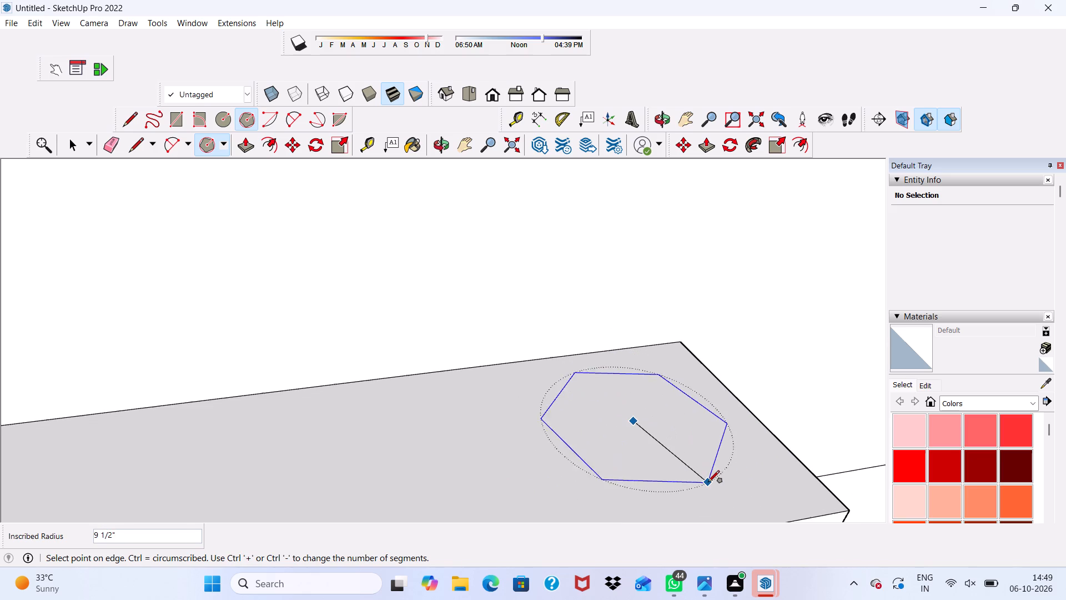
scroll(712, 491, "down", 1)
scroll(712, 491, "up", 1)
scroll(712, 491, "down", 1)
scroll(718, 498, "up", 1)
scroll(718, 498, "down", 7)
scroll(735, 497, "up", 3)
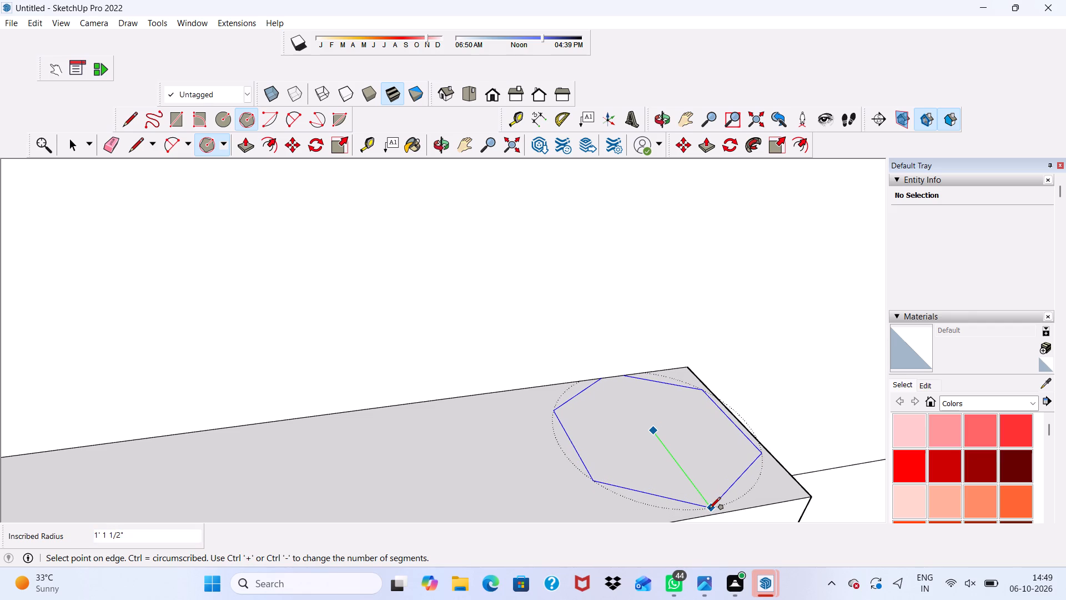
left_click(710, 515)
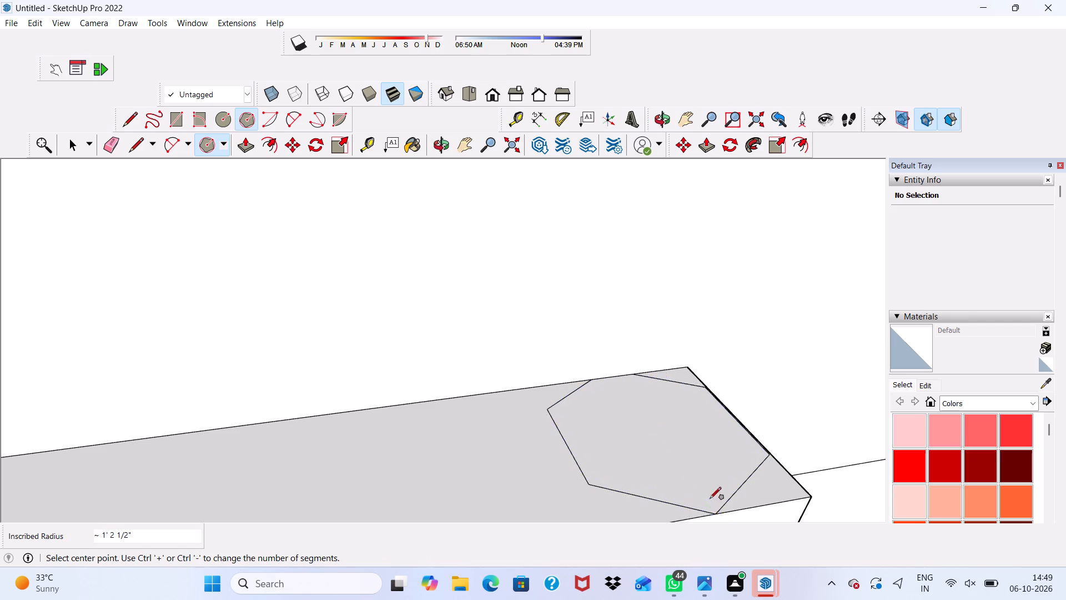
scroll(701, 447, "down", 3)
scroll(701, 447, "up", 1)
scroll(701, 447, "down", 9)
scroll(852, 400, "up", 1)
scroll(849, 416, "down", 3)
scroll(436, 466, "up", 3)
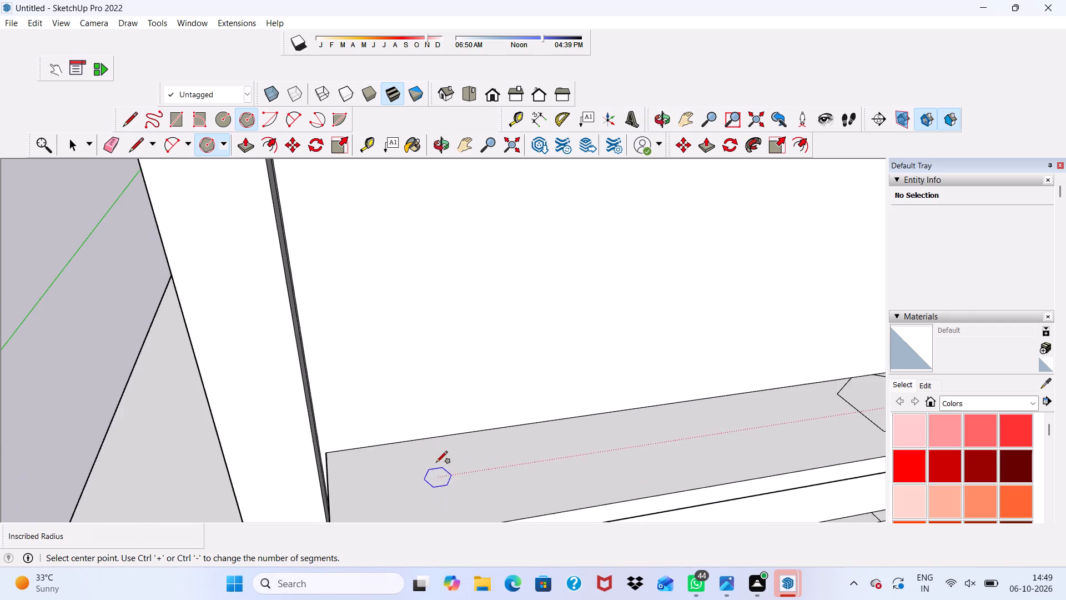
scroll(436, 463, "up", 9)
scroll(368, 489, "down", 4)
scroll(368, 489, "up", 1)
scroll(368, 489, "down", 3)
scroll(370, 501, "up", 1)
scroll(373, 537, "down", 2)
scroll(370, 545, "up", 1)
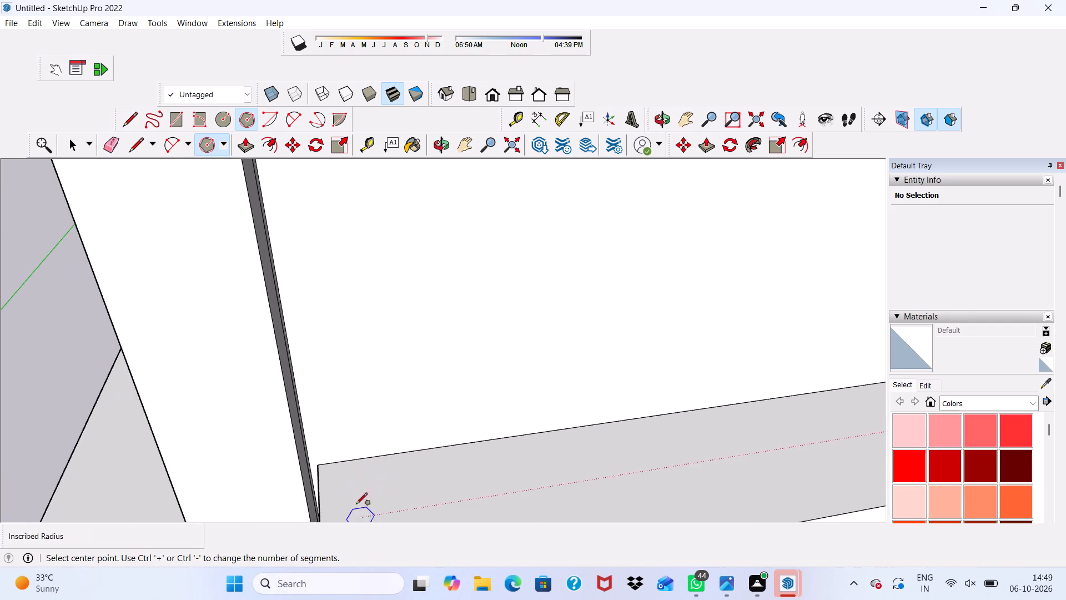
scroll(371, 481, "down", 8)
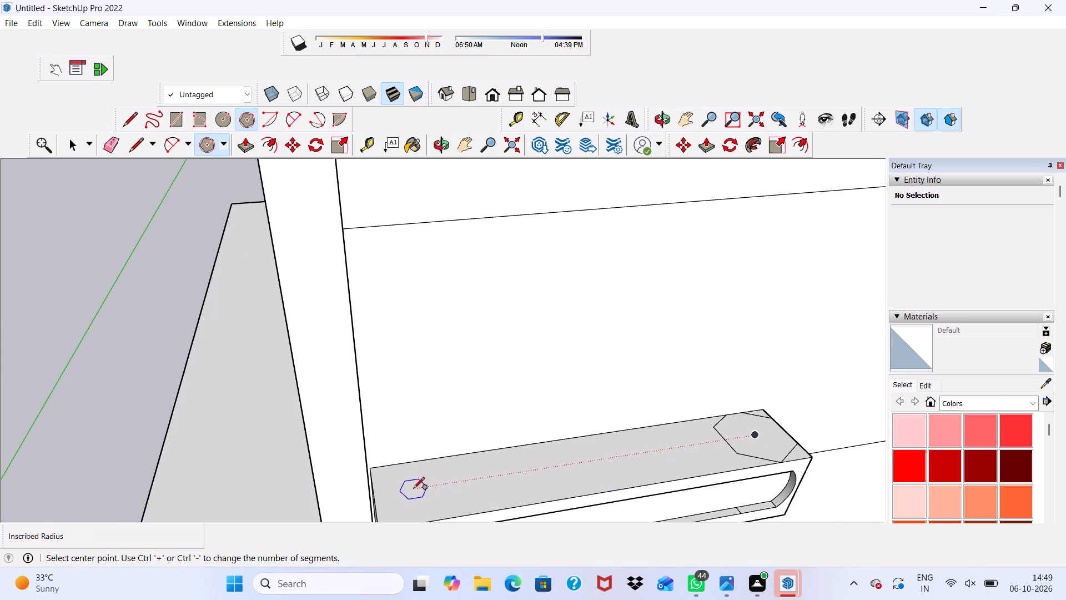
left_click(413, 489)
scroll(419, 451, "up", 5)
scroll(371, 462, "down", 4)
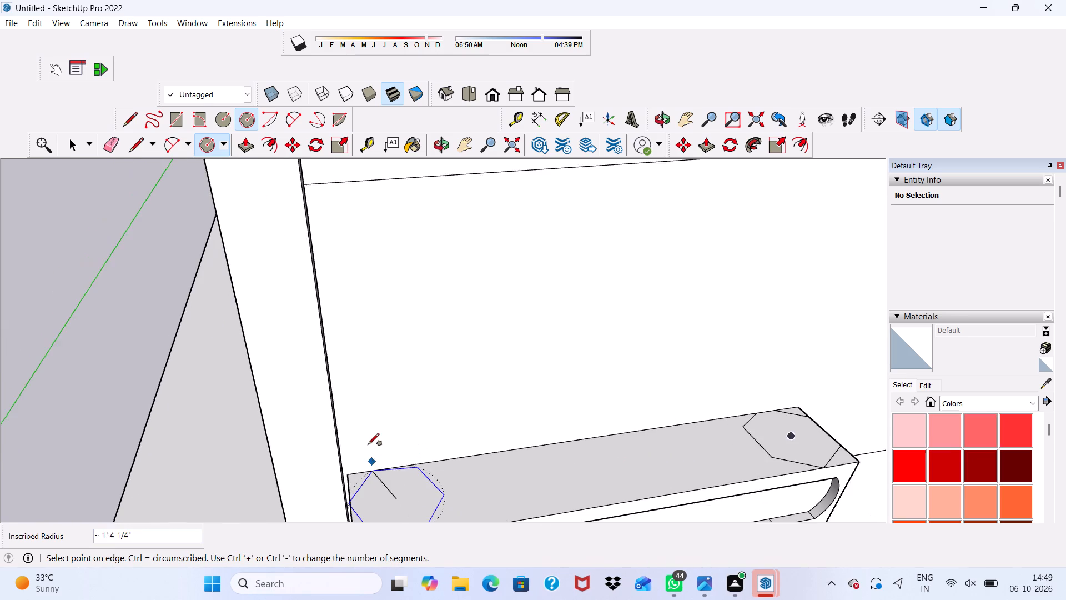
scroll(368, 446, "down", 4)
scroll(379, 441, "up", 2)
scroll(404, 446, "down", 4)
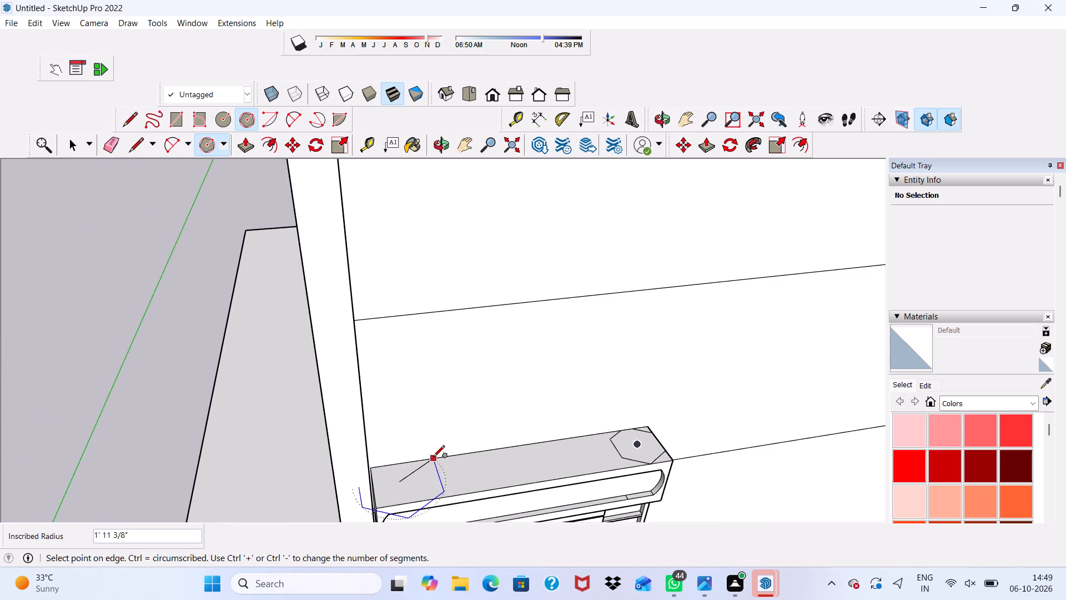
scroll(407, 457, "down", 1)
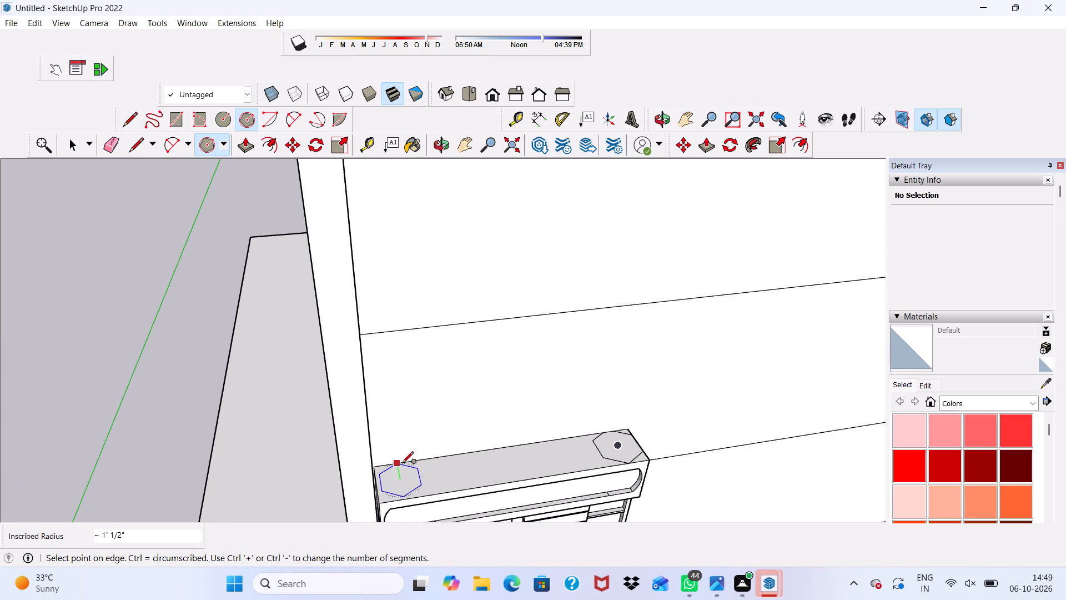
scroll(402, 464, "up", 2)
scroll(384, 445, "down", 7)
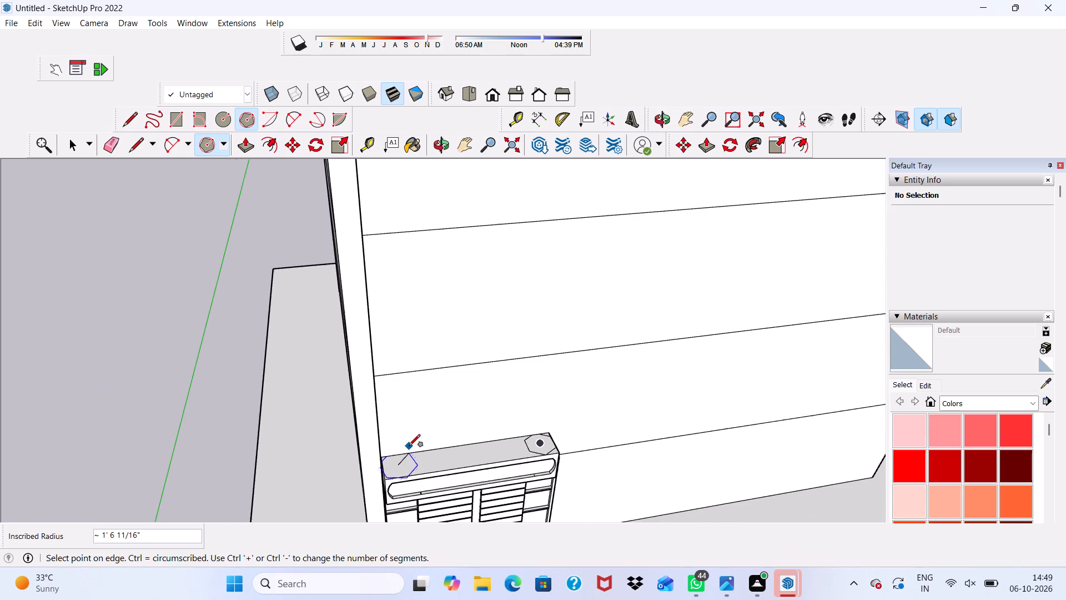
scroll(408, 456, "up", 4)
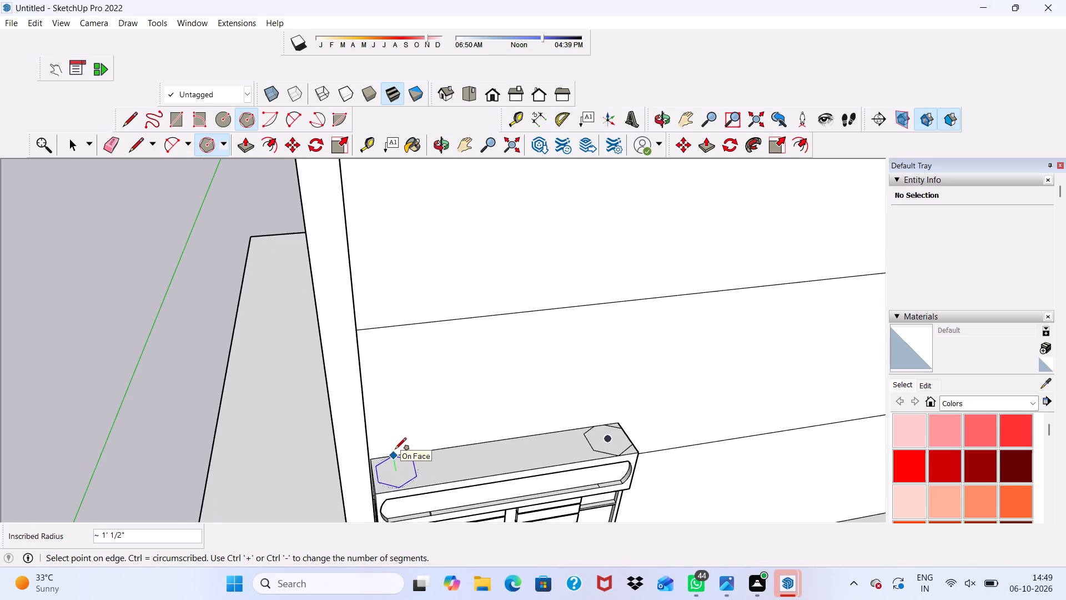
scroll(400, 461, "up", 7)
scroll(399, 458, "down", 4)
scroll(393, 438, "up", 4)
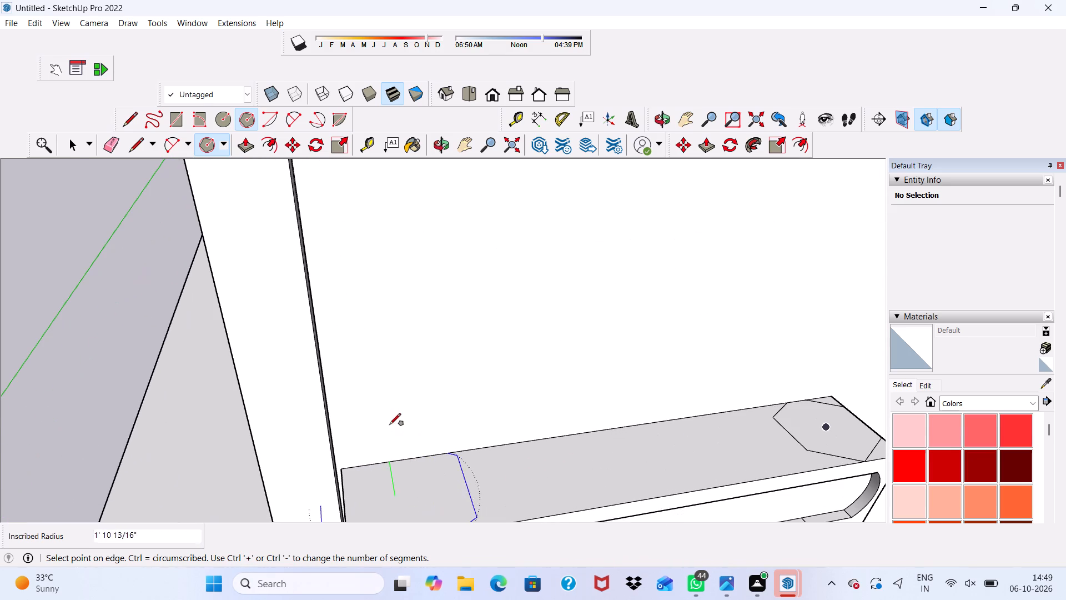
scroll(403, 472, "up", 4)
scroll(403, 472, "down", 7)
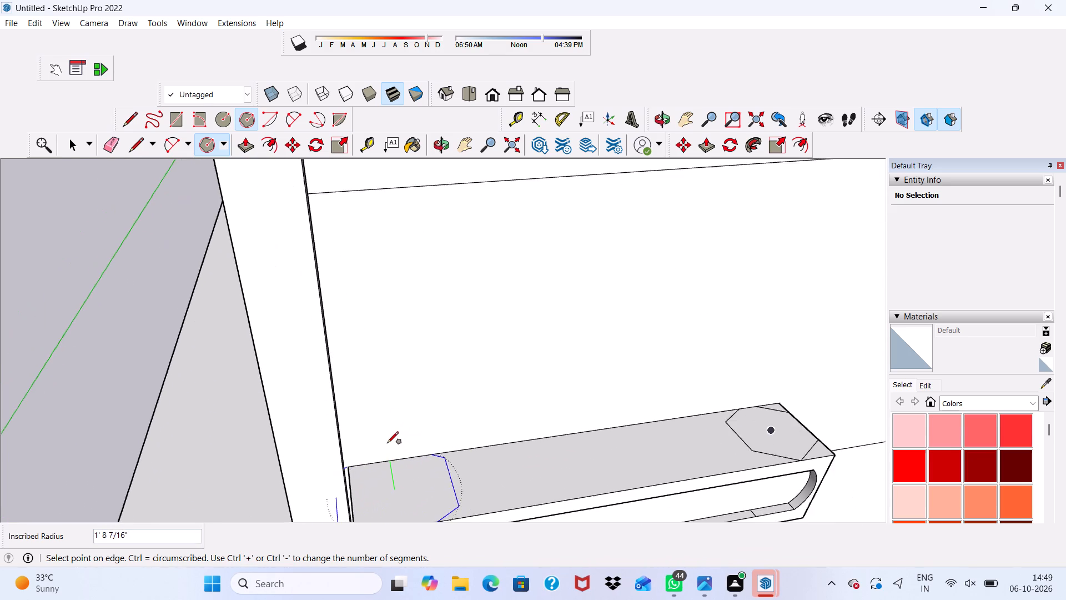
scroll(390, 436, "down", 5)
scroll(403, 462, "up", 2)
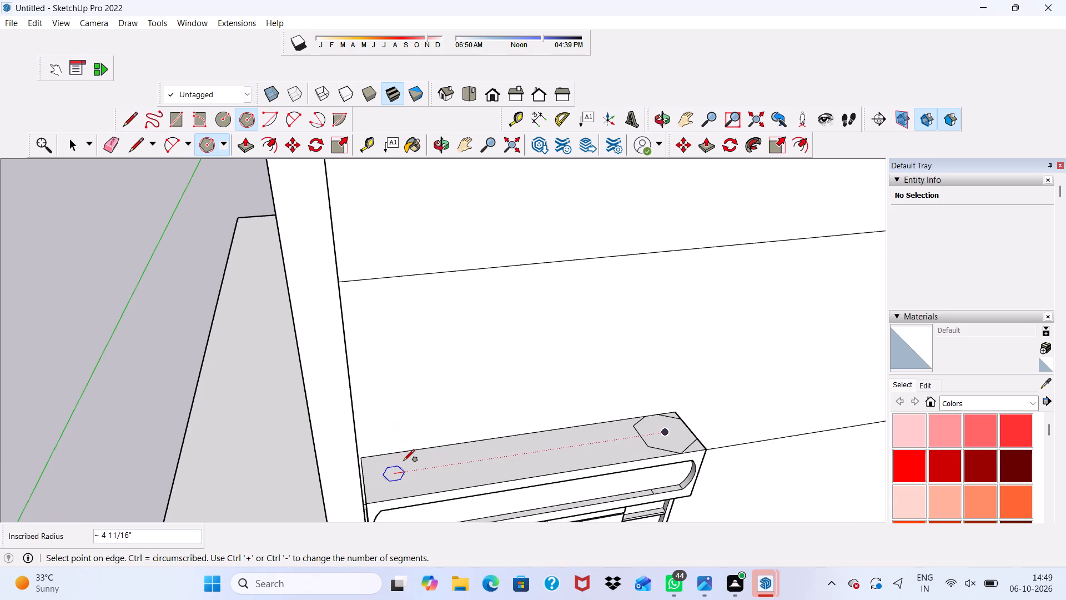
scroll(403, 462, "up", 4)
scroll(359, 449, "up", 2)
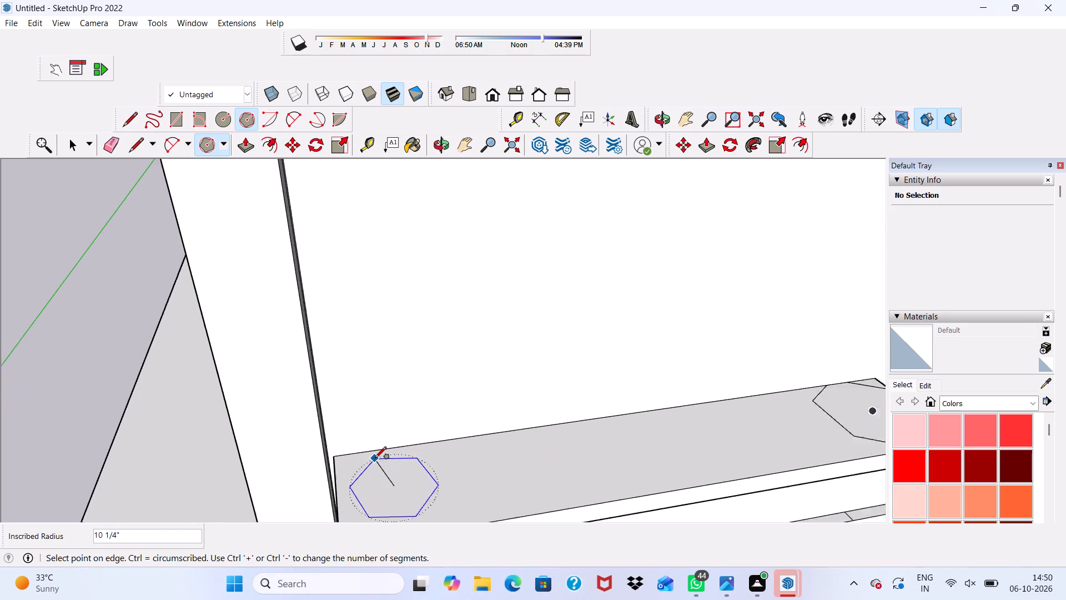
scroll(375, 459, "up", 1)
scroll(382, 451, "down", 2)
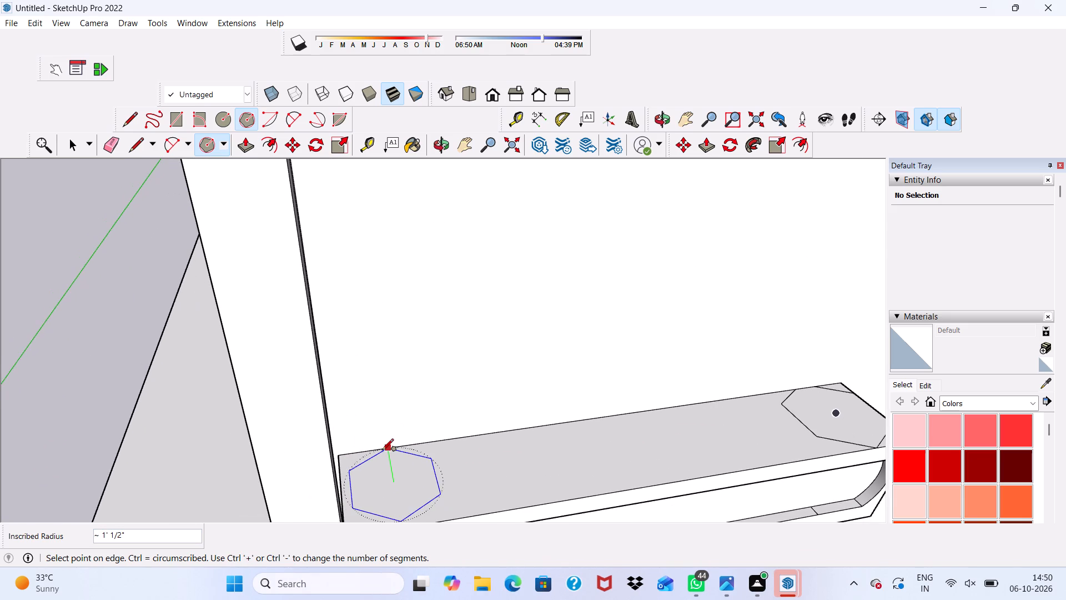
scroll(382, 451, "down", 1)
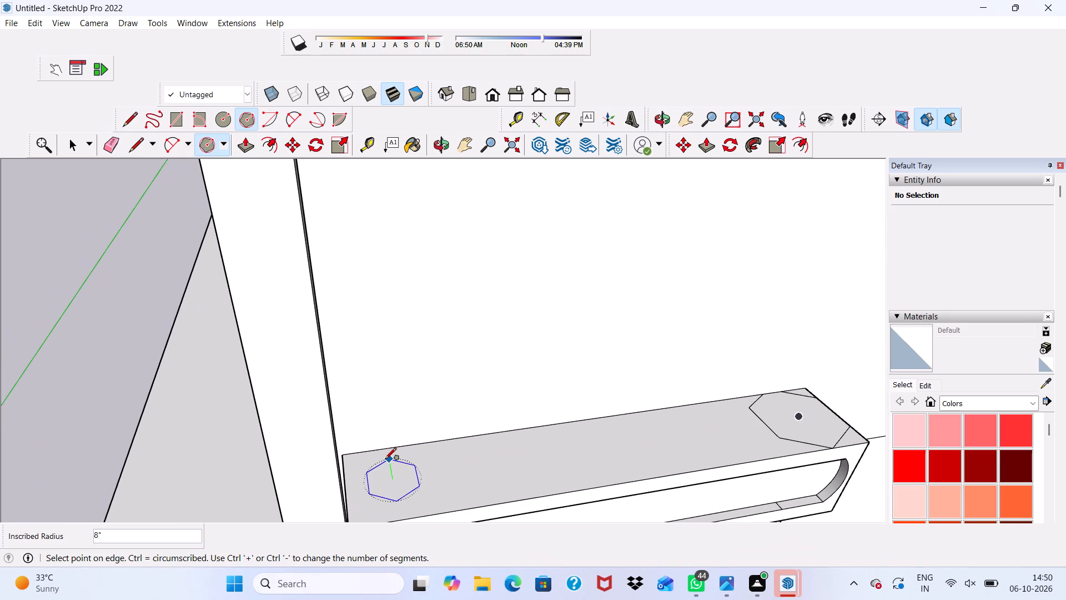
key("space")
Draw a hexagon of about 1' 1" inscribed radius on the box's top face near its left end, aligned with the right hexagon.
scroll(357, 381, "down", 7)
middle_click_drag(396, 427, 350, 494)
scroll(242, 118, "up", 2)
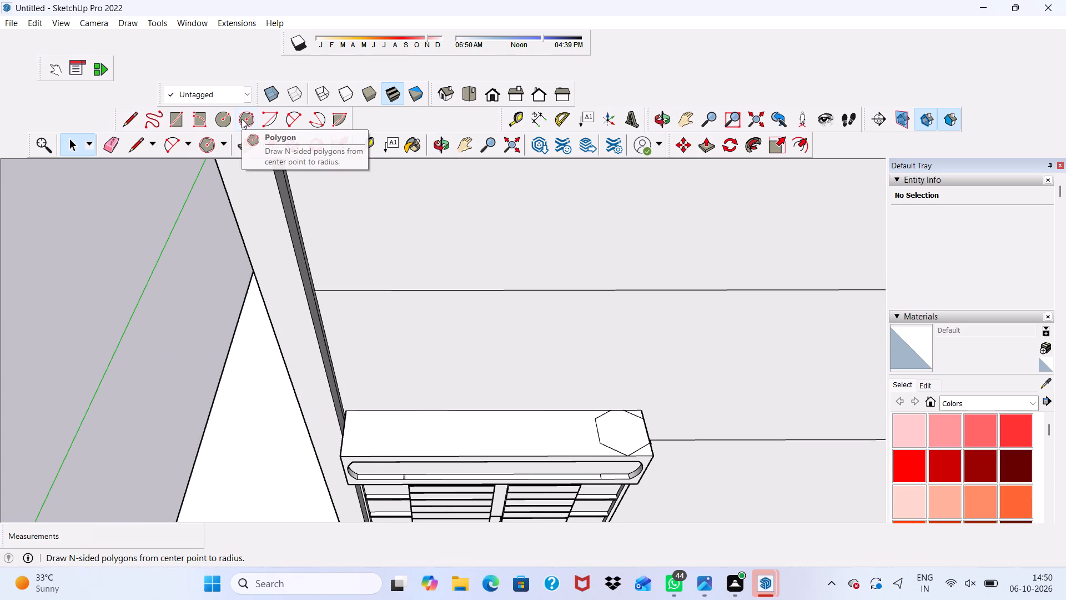
left_click(245, 112)
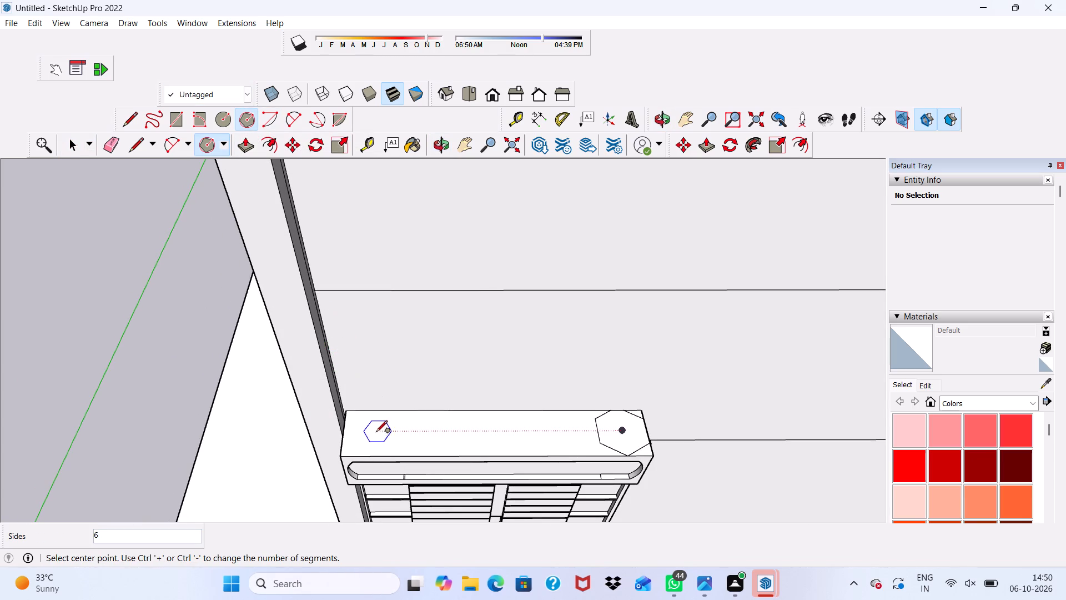
scroll(370, 451, "up", 1)
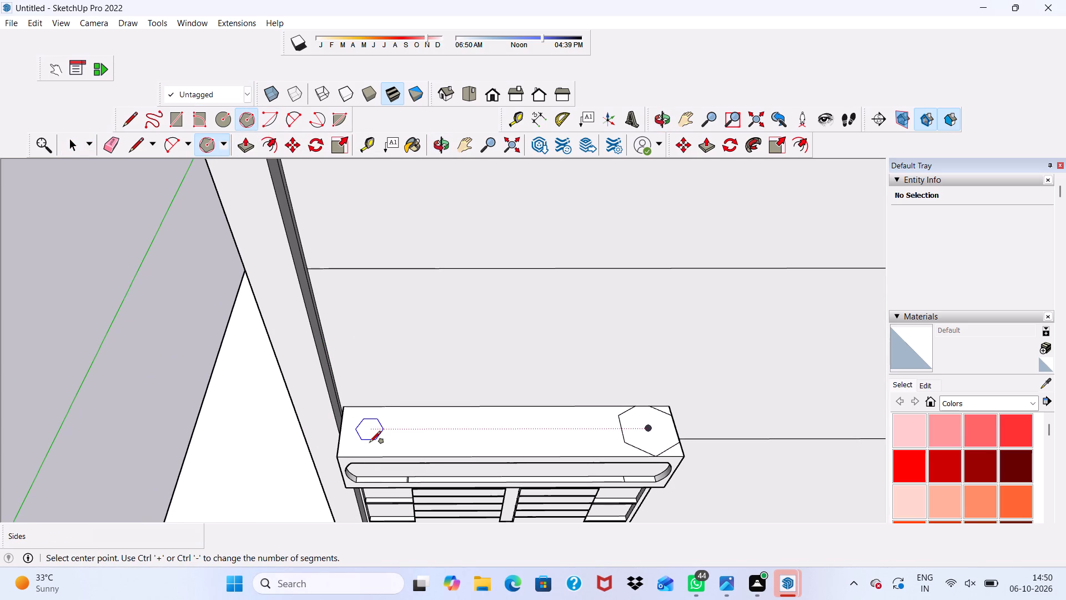
left_click(369, 442)
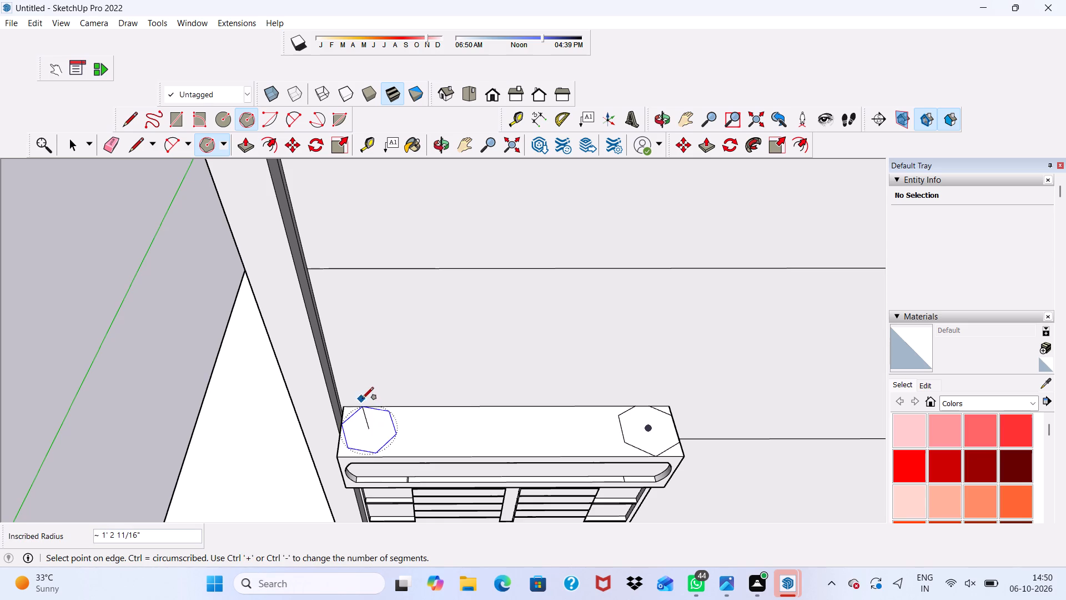
scroll(369, 400, "up", 5)
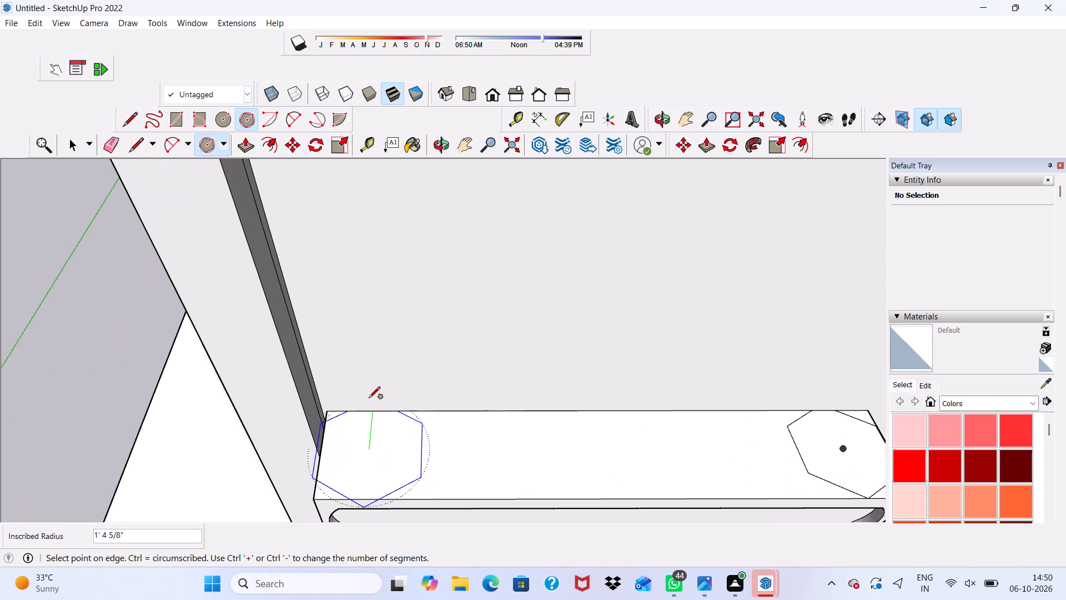
scroll(367, 407, "up", 3)
scroll(367, 407, "down", 3)
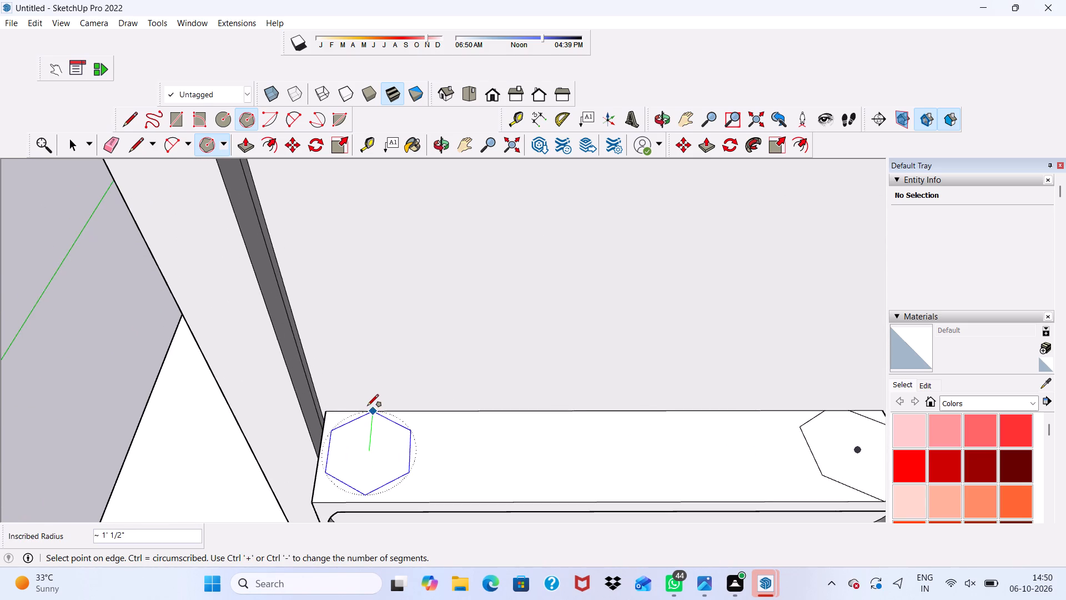
left_click(370, 498)
scroll(358, 497, "down", 2)
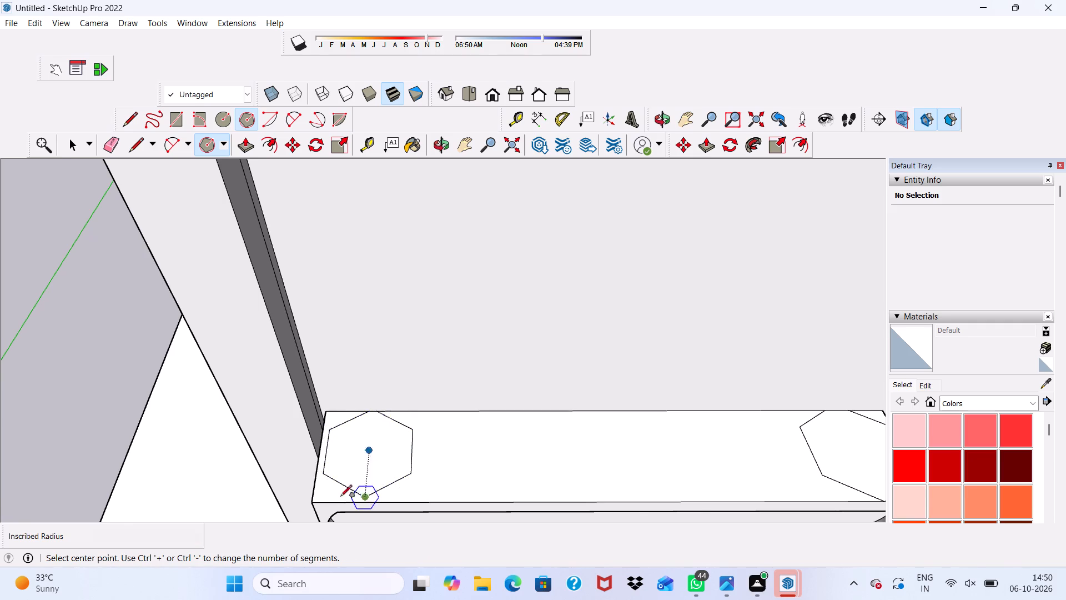
scroll(340, 497, "down", 8)
key("space")
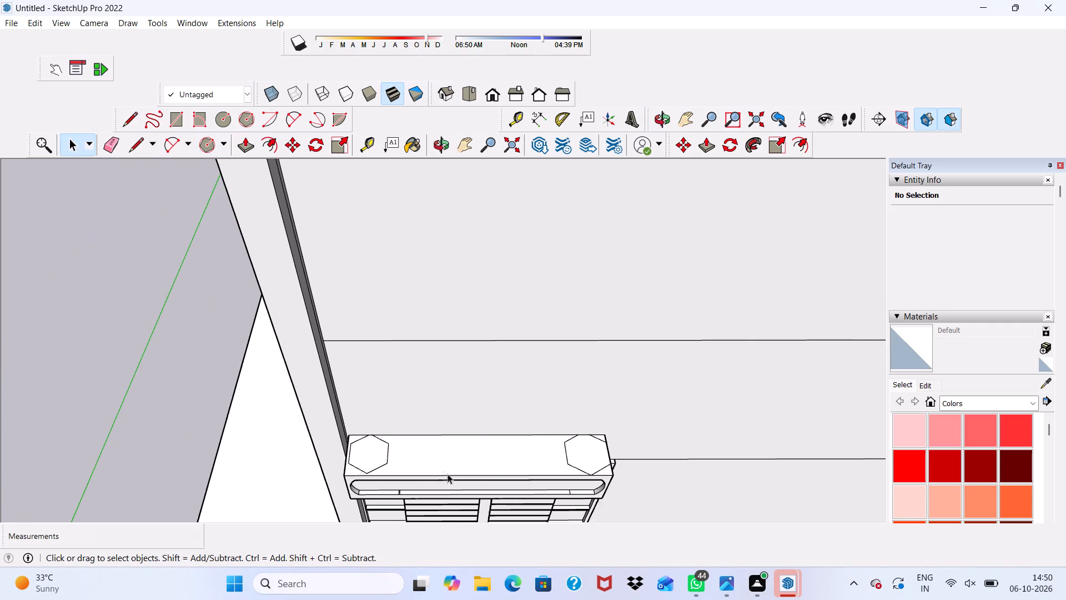
Push/Pull the left and right hexagons on the box's top face up 1' each to form two hexagonal blocks.
scroll(447, 474, "up", 4)
left_click(321, 447)
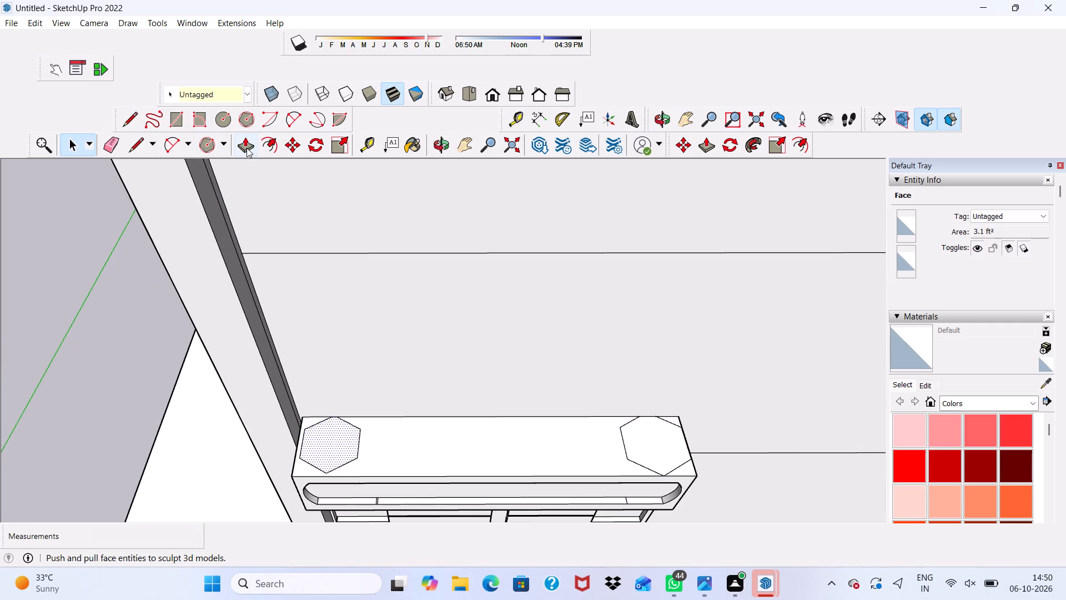
left_click(247, 147)
left_click(342, 428)
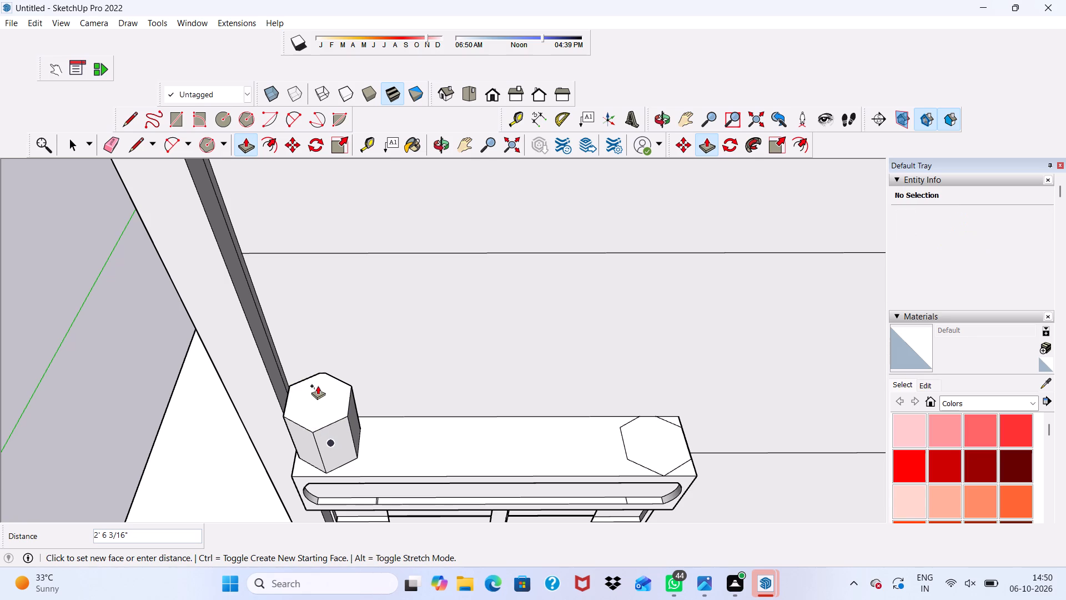
type("1'")
key("Return")
scroll(759, 470, "up", 2)
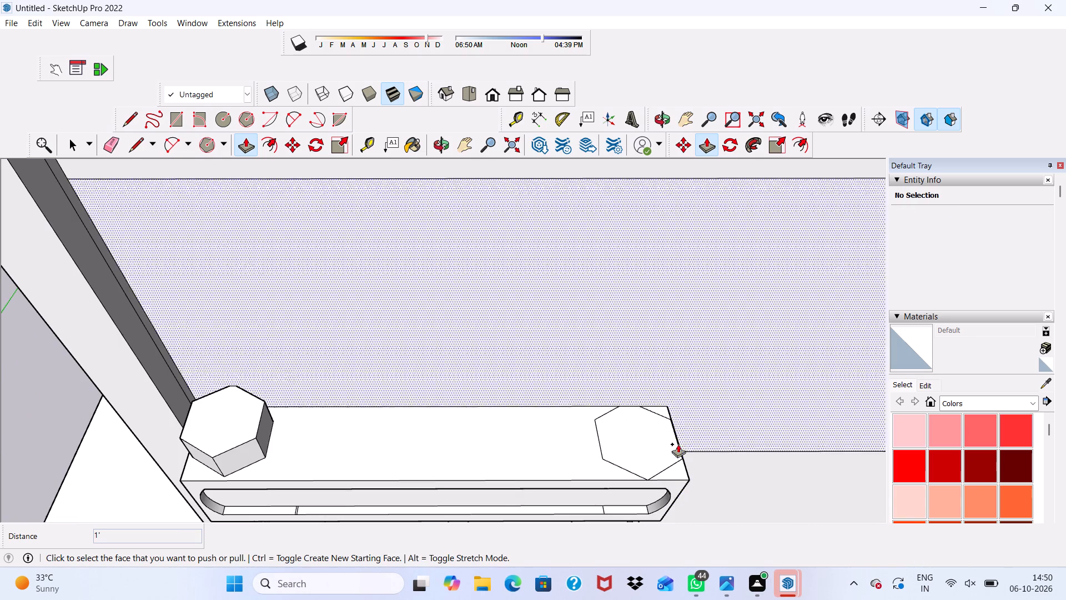
left_click(641, 439)
type("1'")
key("Return")
scroll(625, 391, "down", 1)
scroll(569, 410, "up", 1)
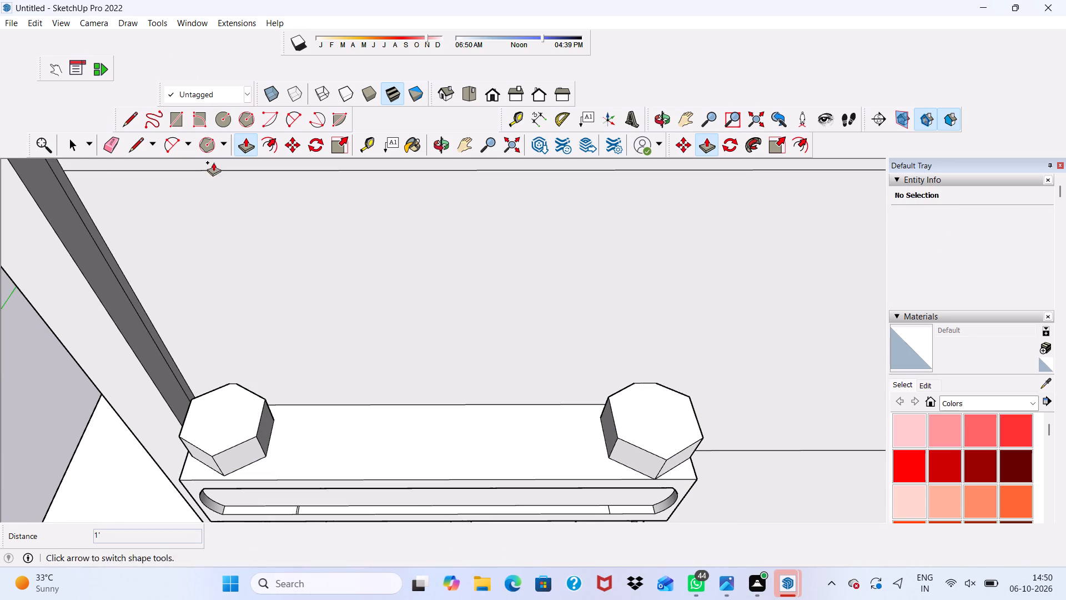
Draw a centred circle of about 10" radius on the right hexagonal block's top face and a similar one on the left block's top.
left_click(204, 141)
scroll(630, 408, "up", 1)
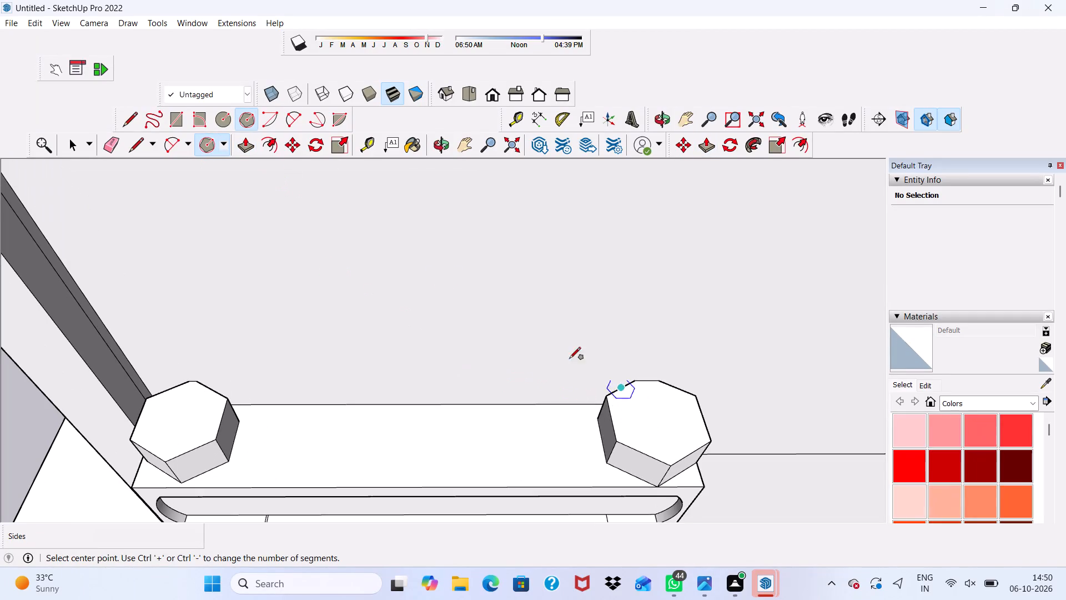
left_click(223, 114)
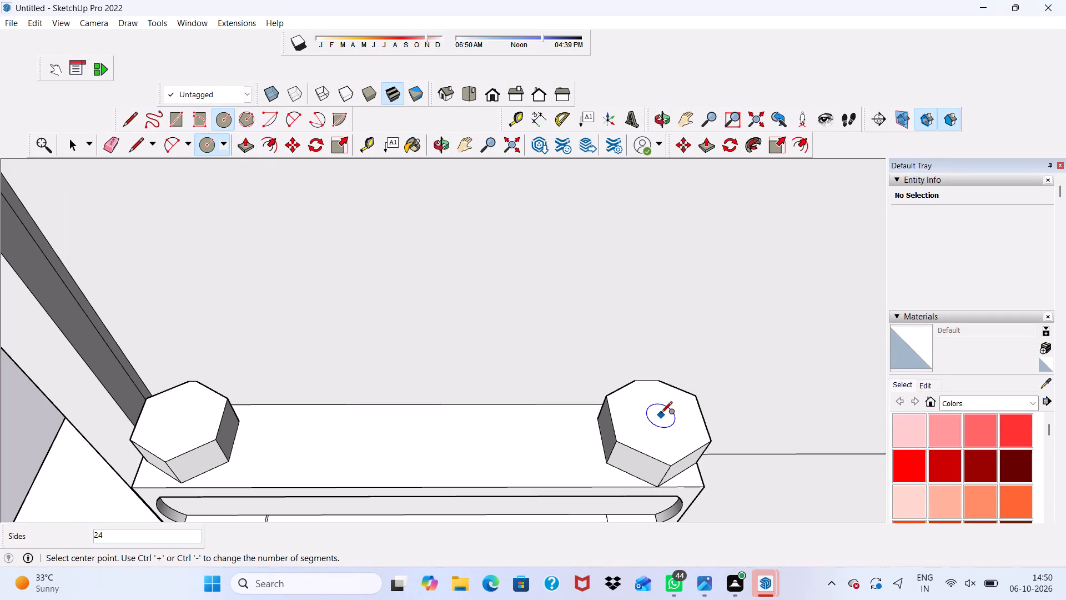
left_click(652, 418)
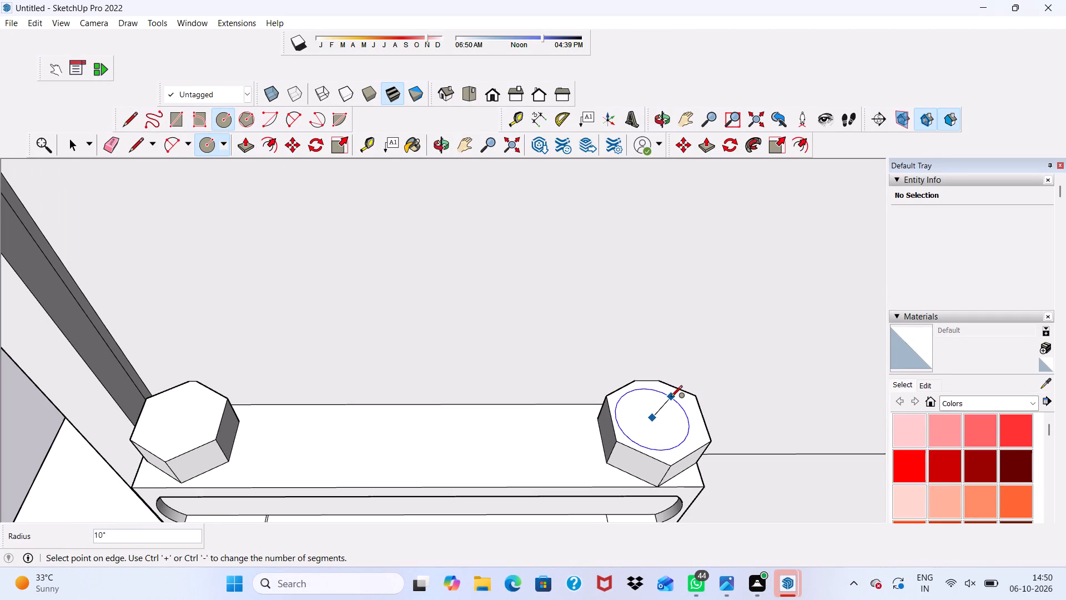
left_click(671, 397)
scroll(183, 412, "up", 3)
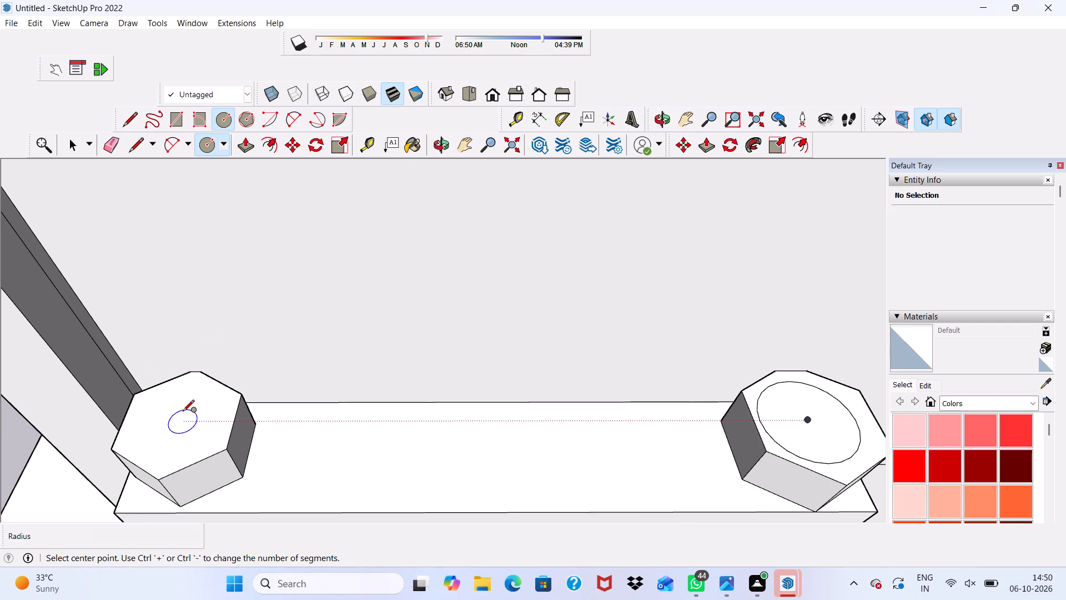
left_click(182, 418)
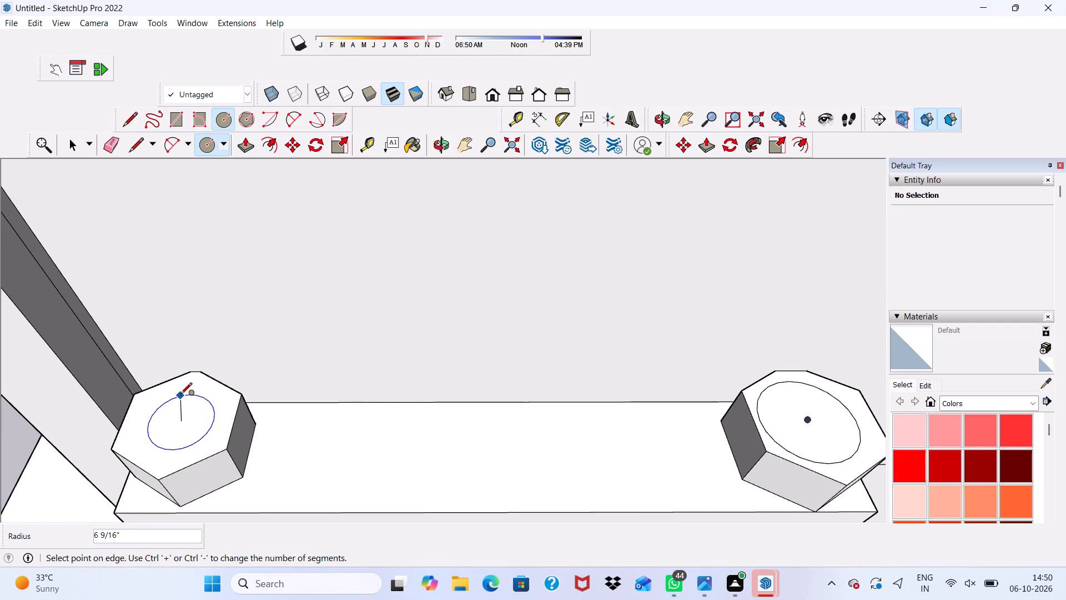
left_click(178, 385)
scroll(176, 385, "down", 5)
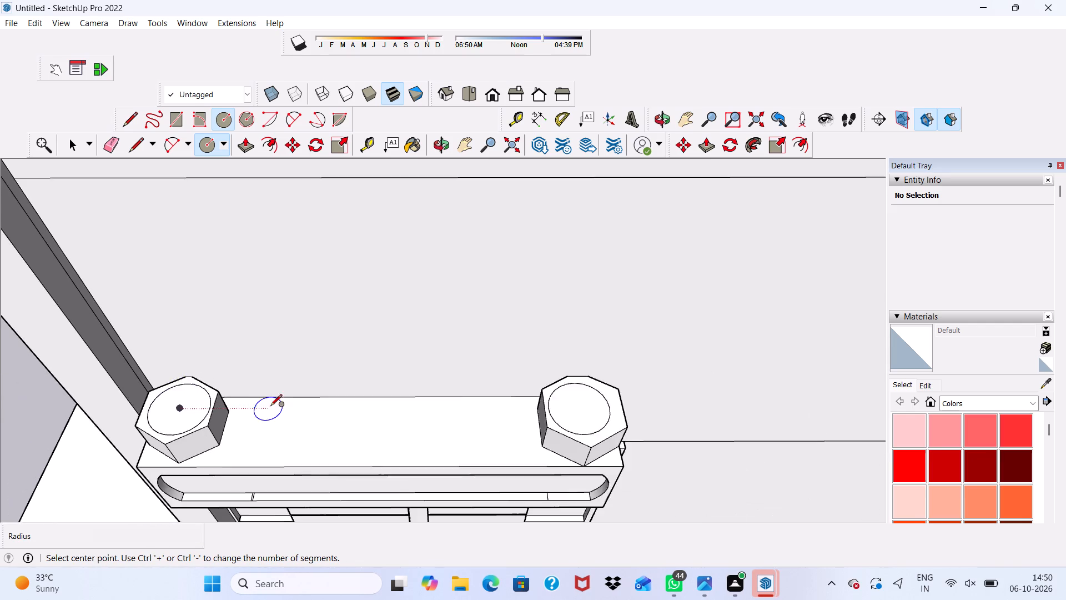
scroll(270, 407, "down", 5)
key("space")
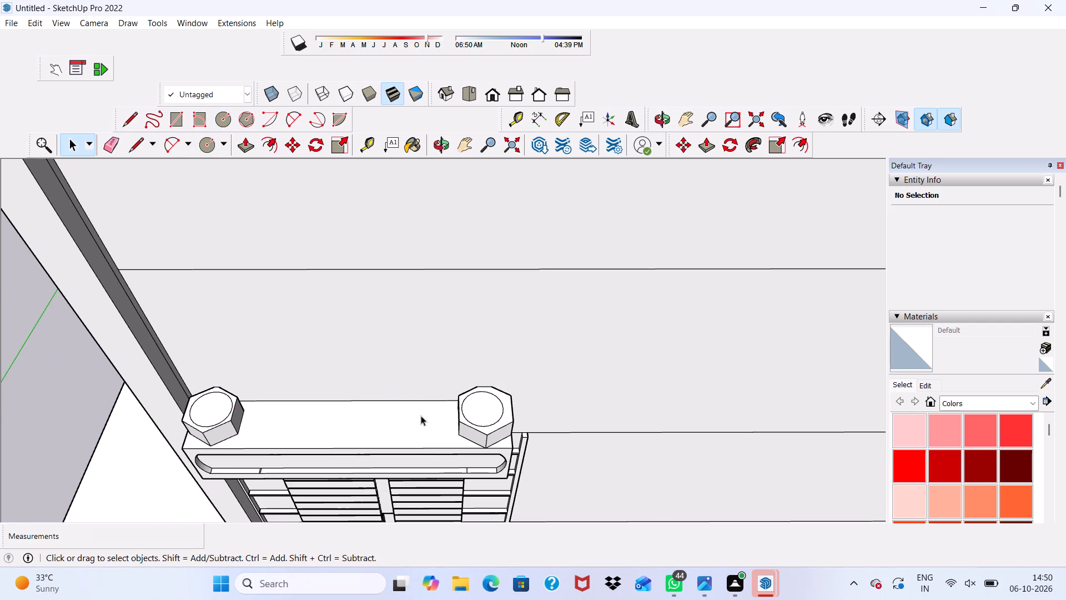
Push/Pull the circle on the right hexagonal block up to about the wall's storey line to form a round post.
left_click(249, 145)
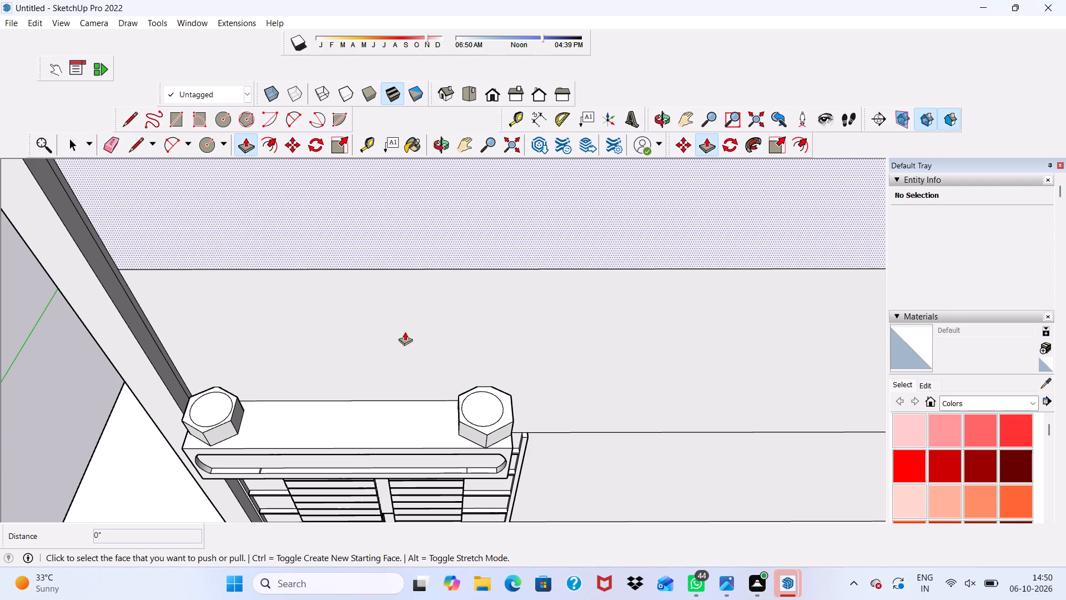
left_click(486, 399)
scroll(464, 344, "down", 1)
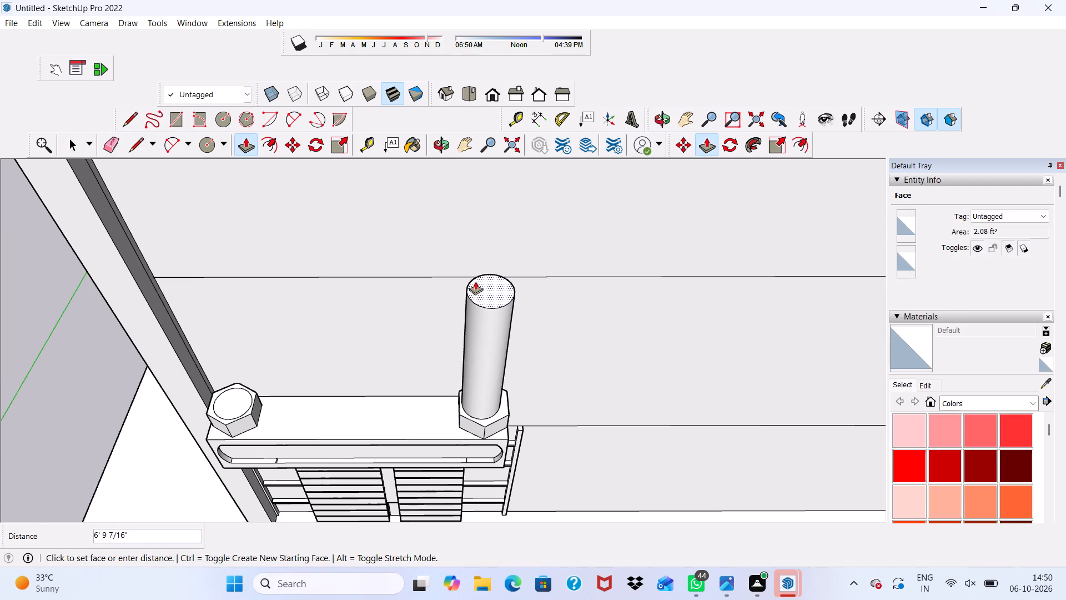
middle_click_drag(475, 271, 657, 213)
scroll(536, 215, "up", 1)
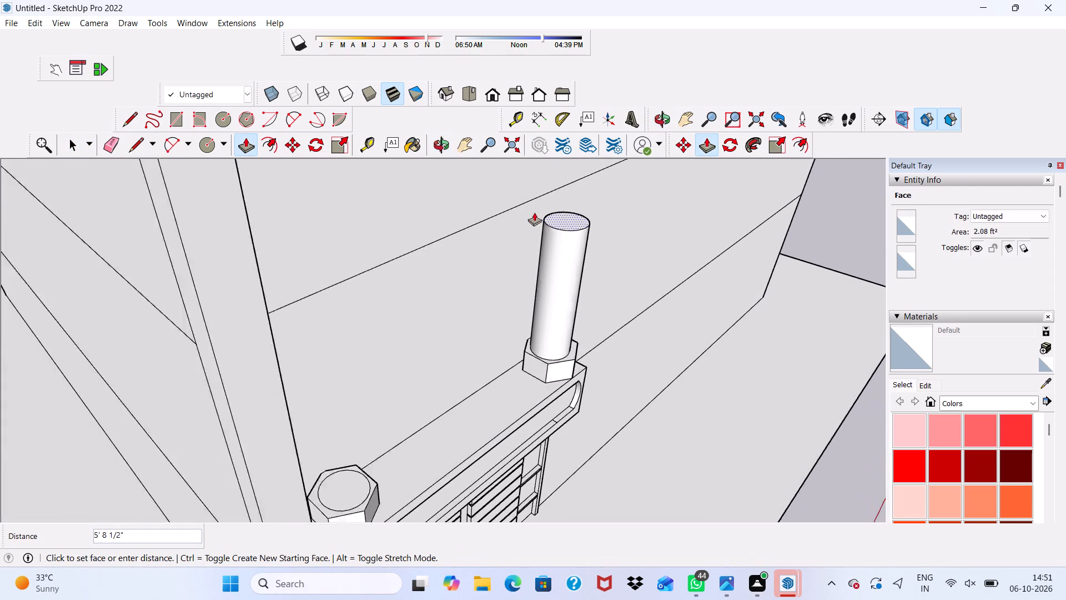
scroll(534, 212, "up", 1)
left_click(523, 196)
Push/Pull the circle on the left hexagonal block up about 6' 5" to the storey line, matching the right post.
middle_click_drag(563, 234, 439, 156)
scroll(346, 332, "up", 5)
left_click(121, 433)
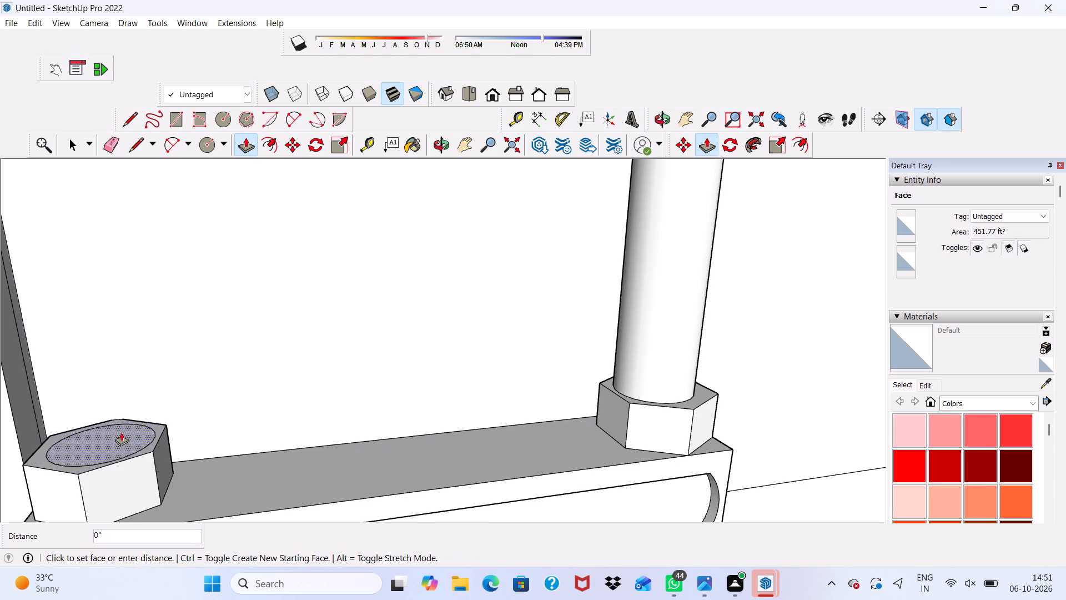
scroll(116, 350, "down", 11)
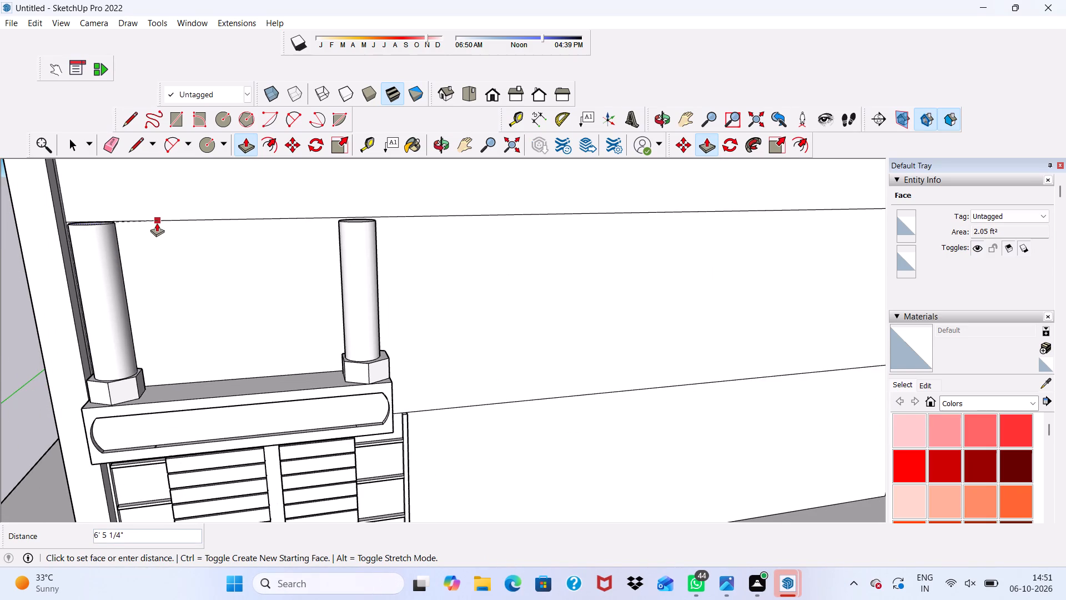
left_click(157, 223)
scroll(157, 226, "down", 6)
middle_click_drag(253, 310, 152, 307)
scroll(249, 247, "up", 3)
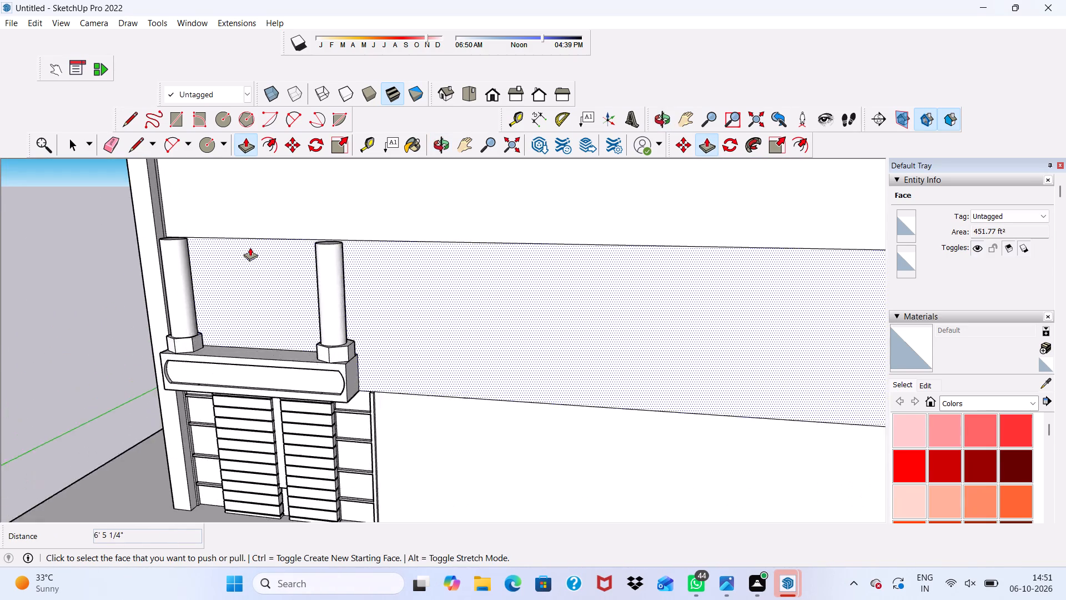
scroll(250, 247, "up", 2)
middle_click_drag(236, 341, 345, 274)
key("space")
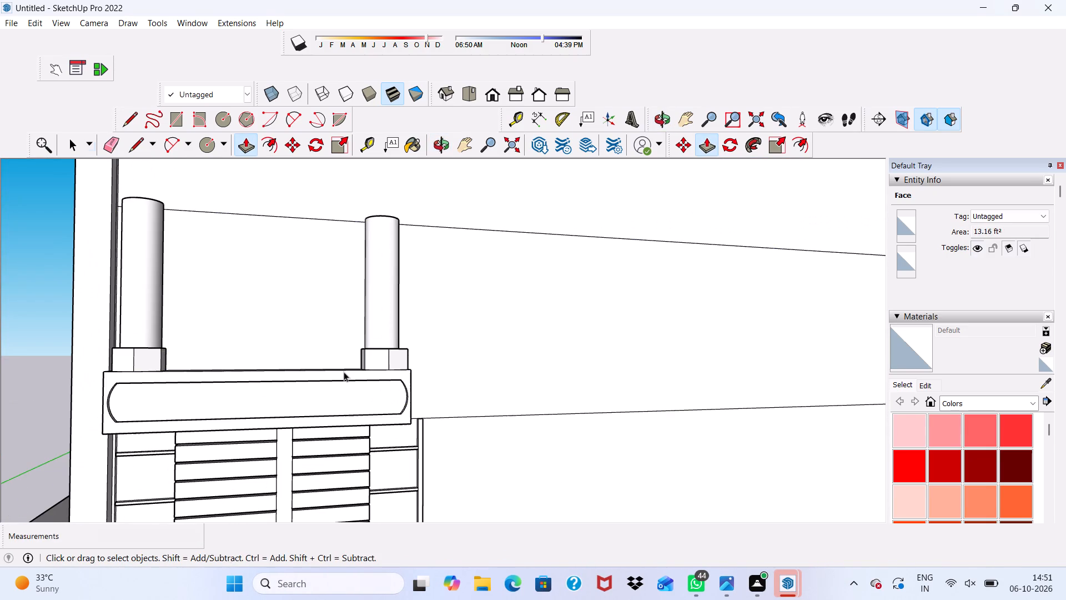
Draw a window rectangle about 5' 3 1/2" wide and 6' 3" high on the wall between the two round posts.
scroll(265, 26, "up", 1)
scroll(253, 0, "down", 8)
scroll(260, 255, "up", 1)
scroll(263, 283, "down", 1)
middle_click_drag(269, 283, 82, 307)
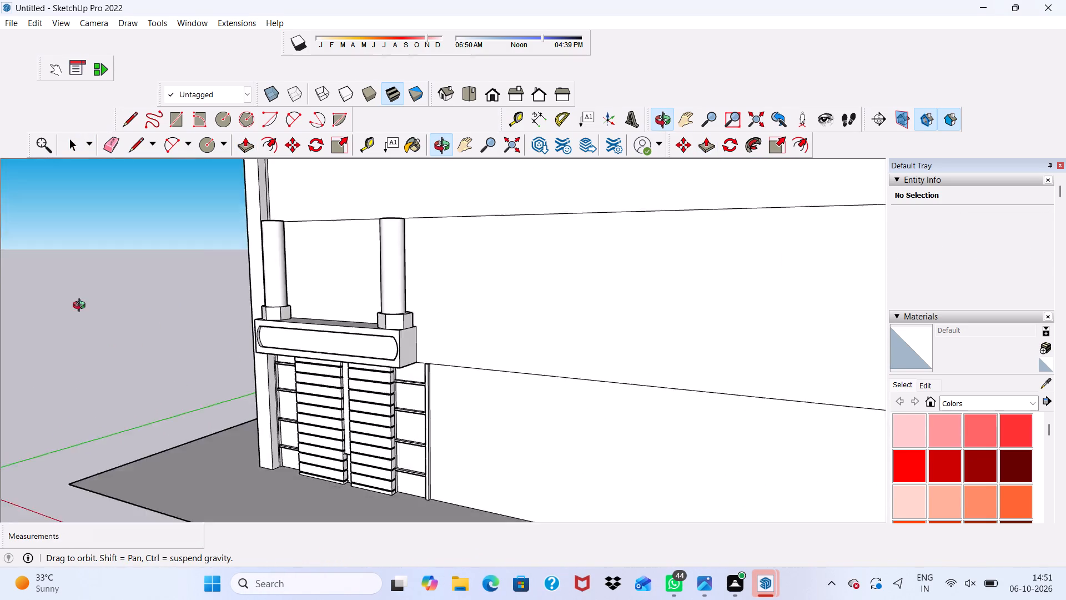
middle_click_drag(82, 307, 229, 246)
scroll(229, 246, "up", 4)
scroll(118, 271, "down", 3)
scroll(177, 107, "up", 3)
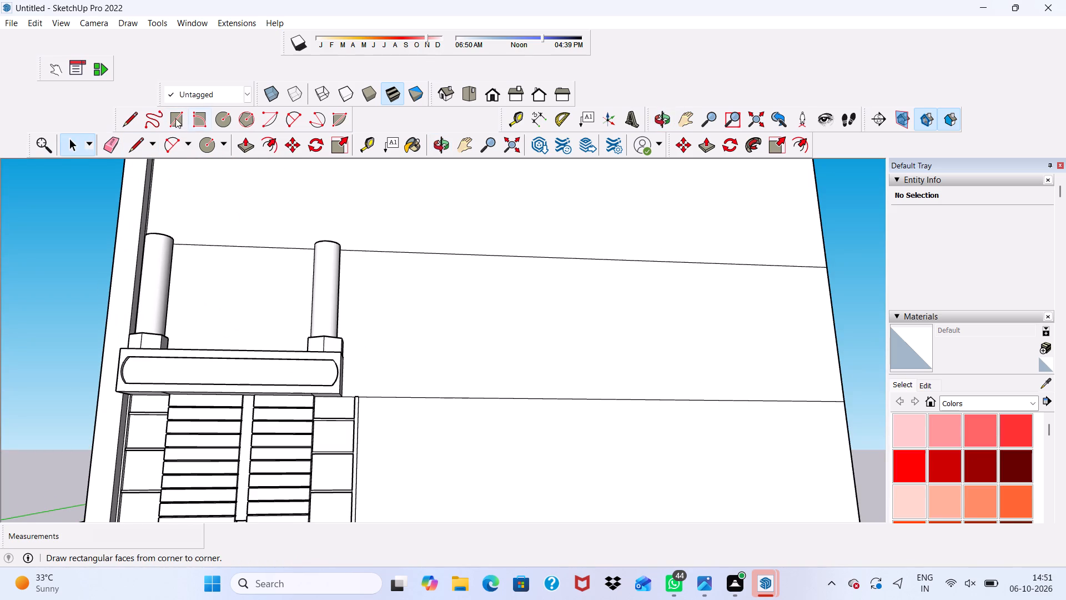
left_click(175, 117)
scroll(198, 270, "up", 7)
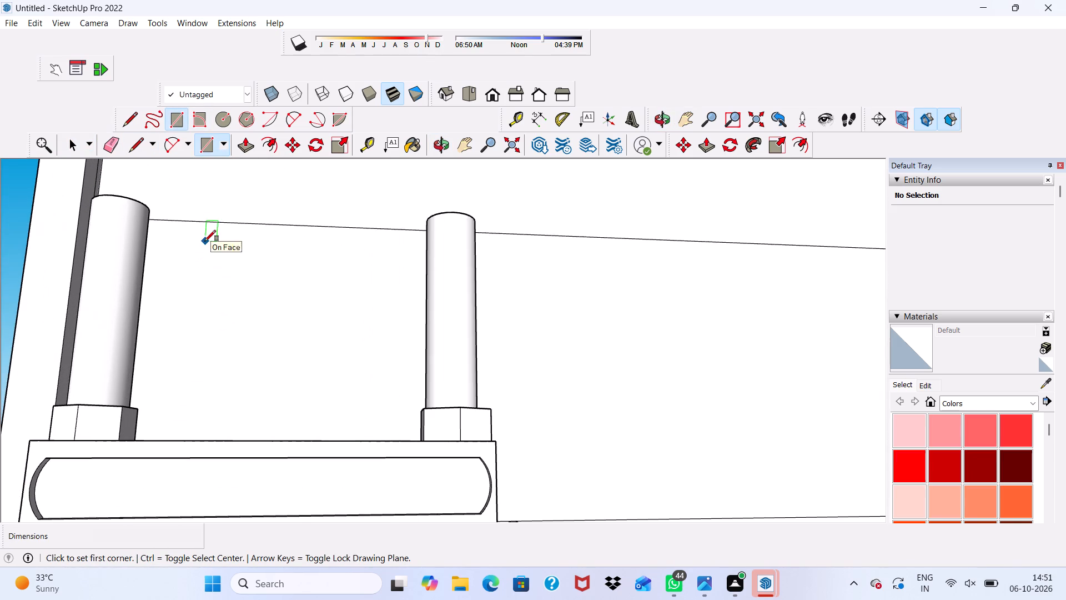
left_click(204, 238)
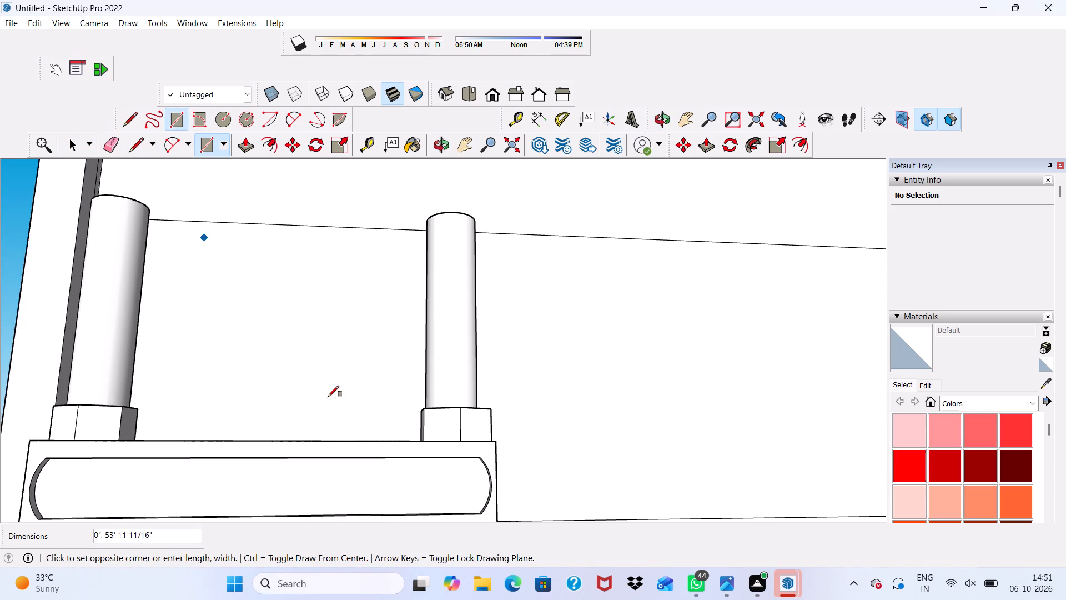
scroll(328, 397, "up", 4)
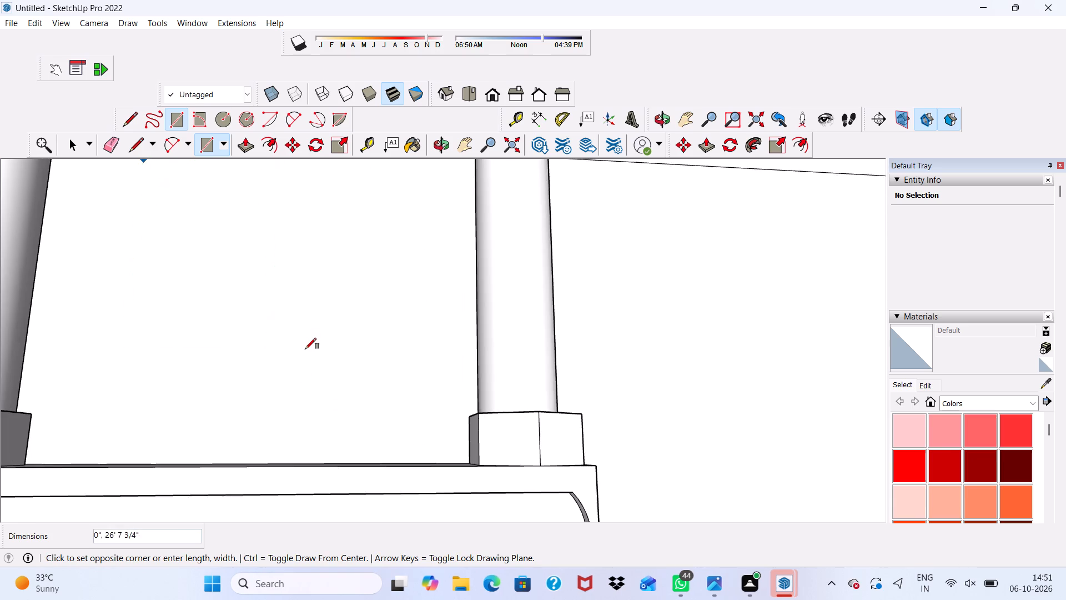
scroll(305, 349, "up", 2)
scroll(296, 341, "down", 2)
scroll(321, 371, "up", 1)
scroll(381, 308, "down", 6)
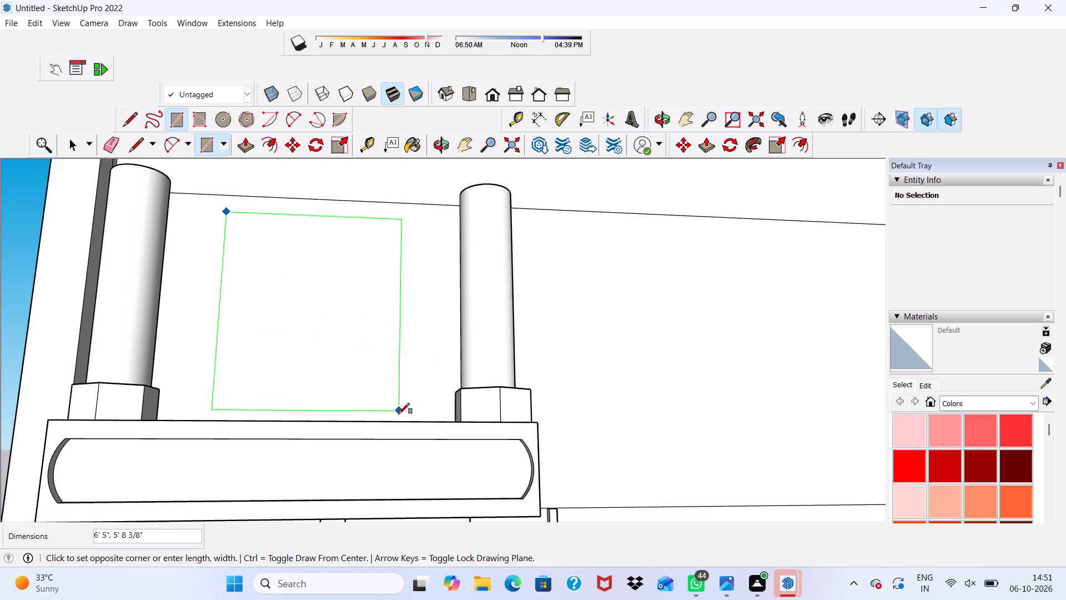
middle_click_drag(399, 414, 384, 461)
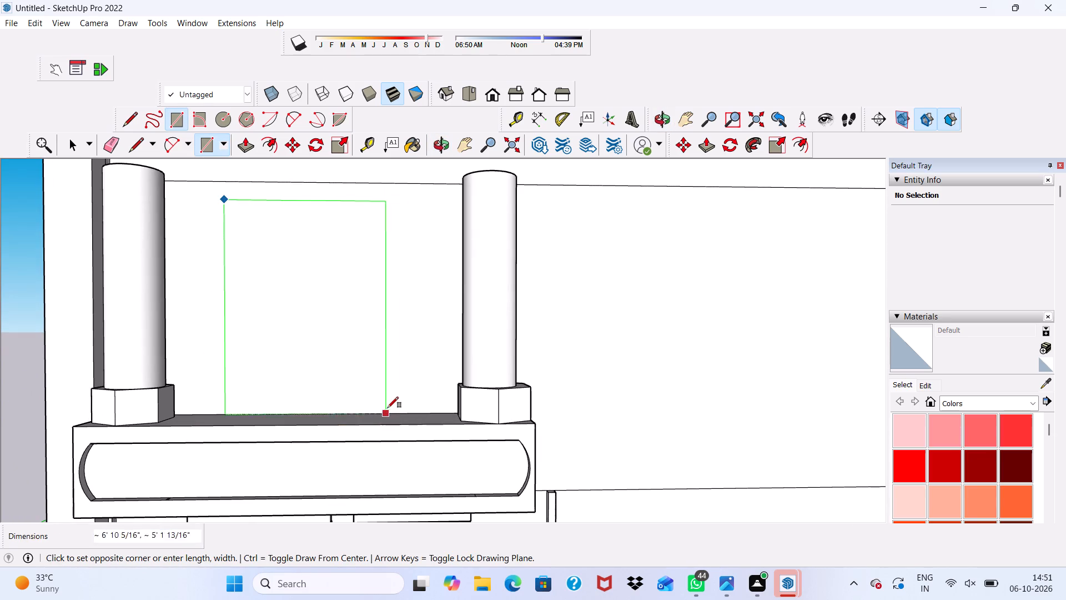
left_click(391, 396)
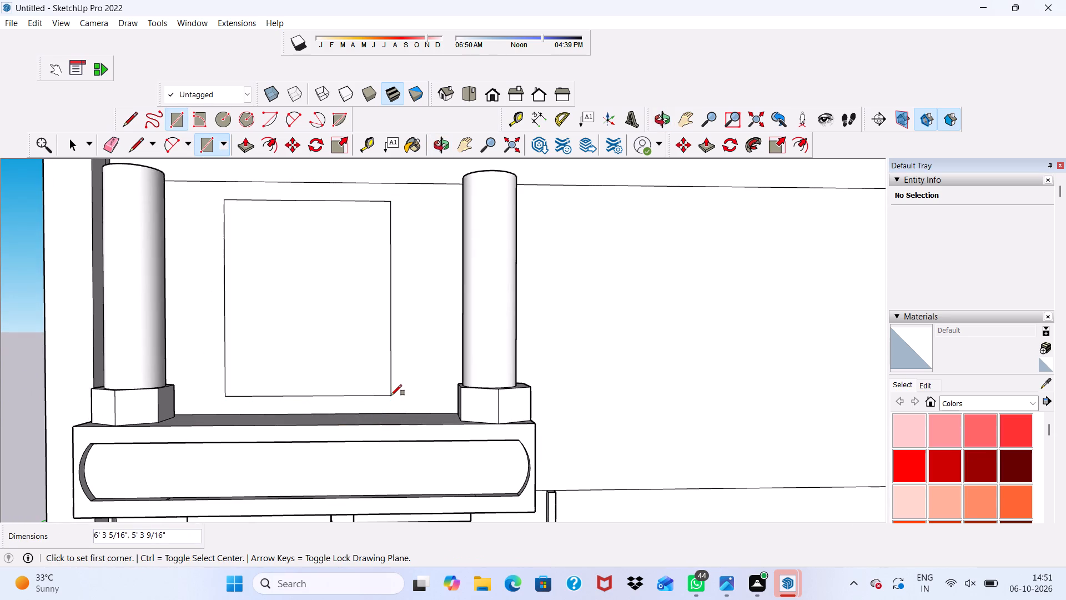
Offset the window rectangle outward by about 4 7/8" to outline the frame.
left_click(265, 158)
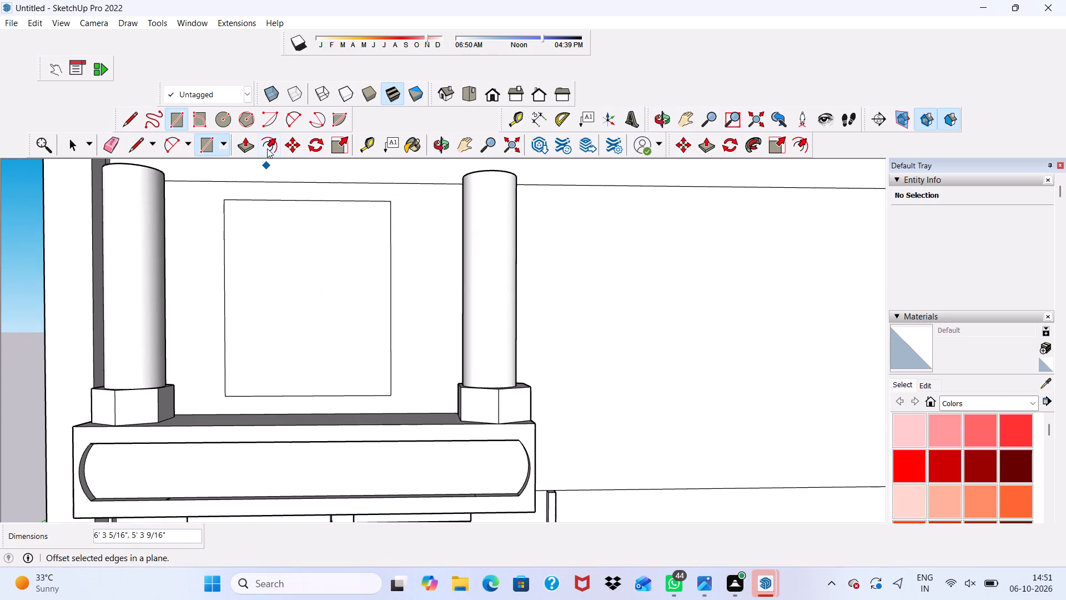
left_click(267, 148)
left_click(262, 279)
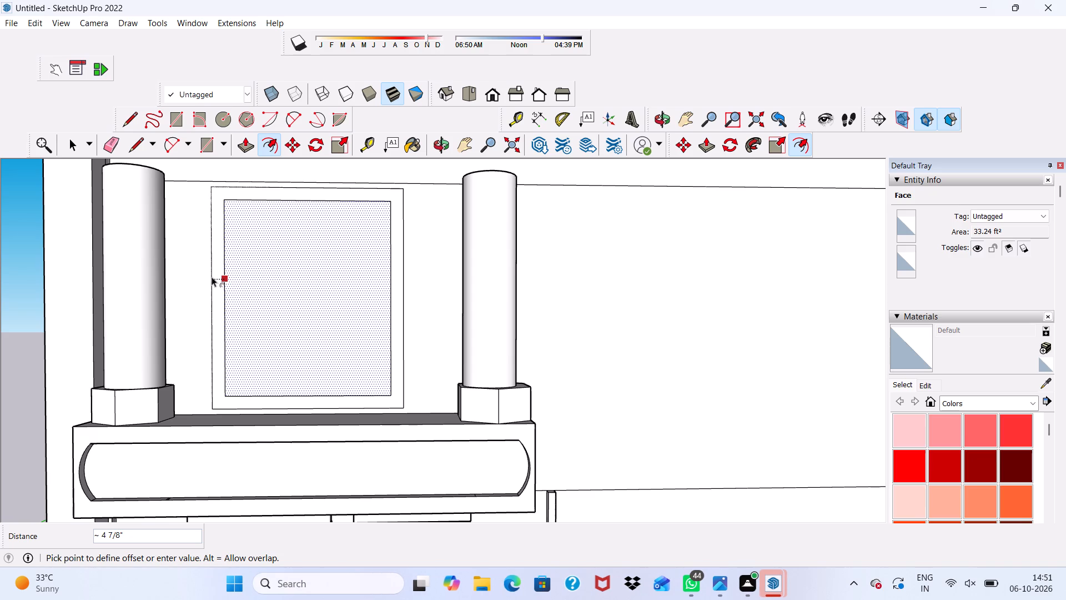
left_click(212, 277)
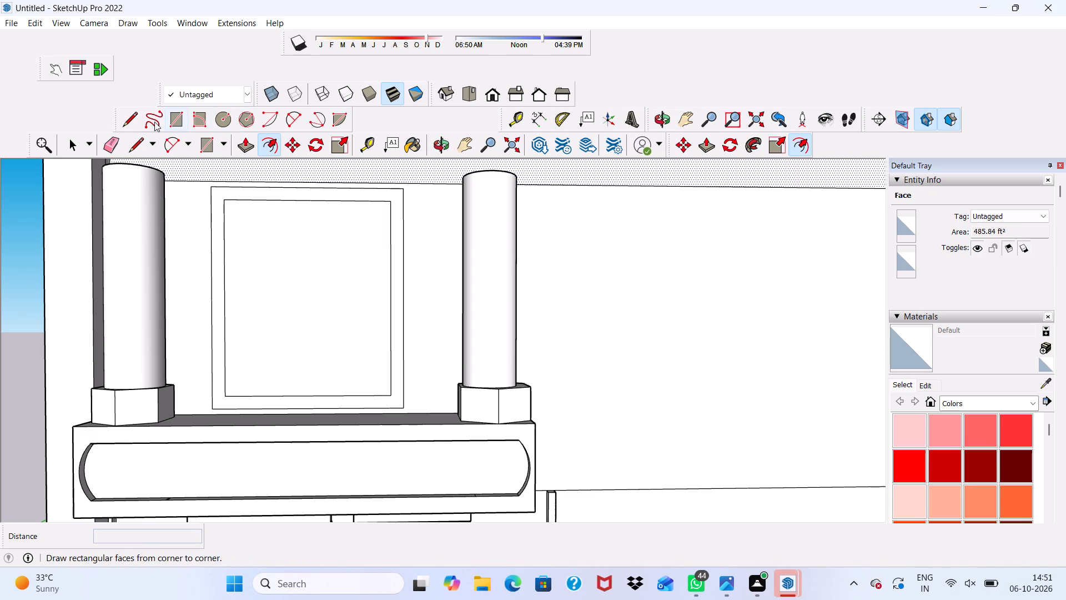
Draw a central vertical mullion strip about 1 7/8" wide between the inner frame's top and bottom edges.
left_click(182, 117)
scroll(315, 217, "up", 3)
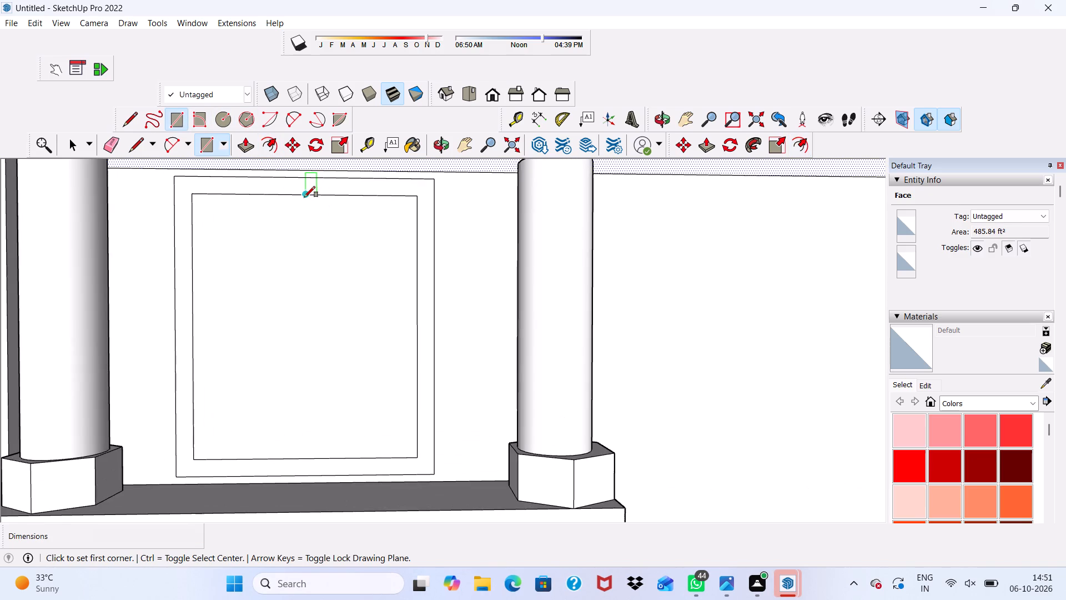
left_click(304, 197)
scroll(281, 323, "down", 4)
scroll(282, 337, "up", 2)
scroll(282, 337, "down", 3)
scroll(295, 387, "up", 10)
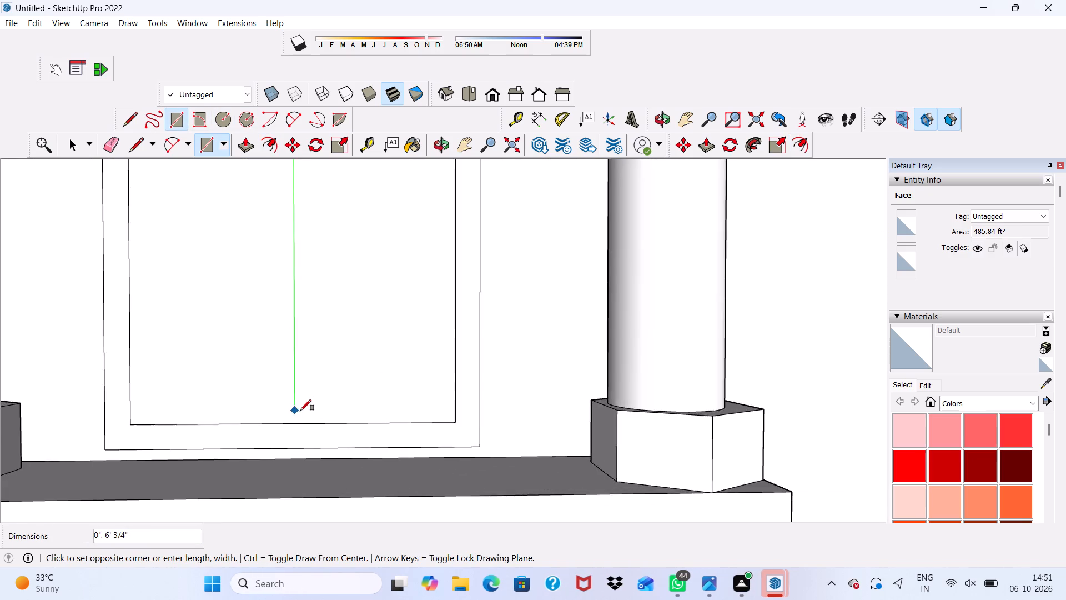
scroll(300, 411, "up", 4)
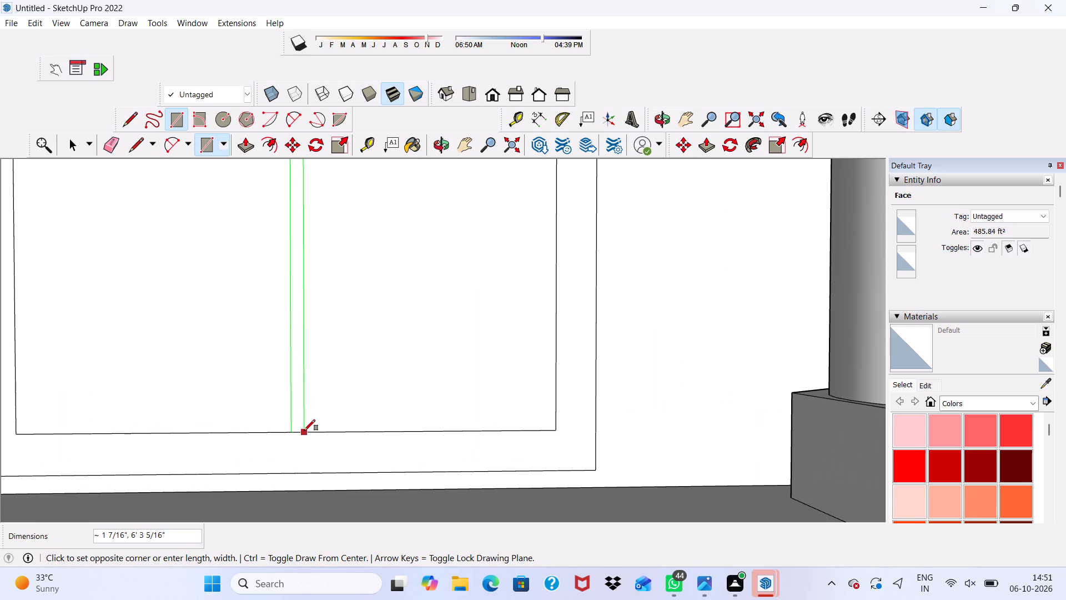
left_click(307, 431)
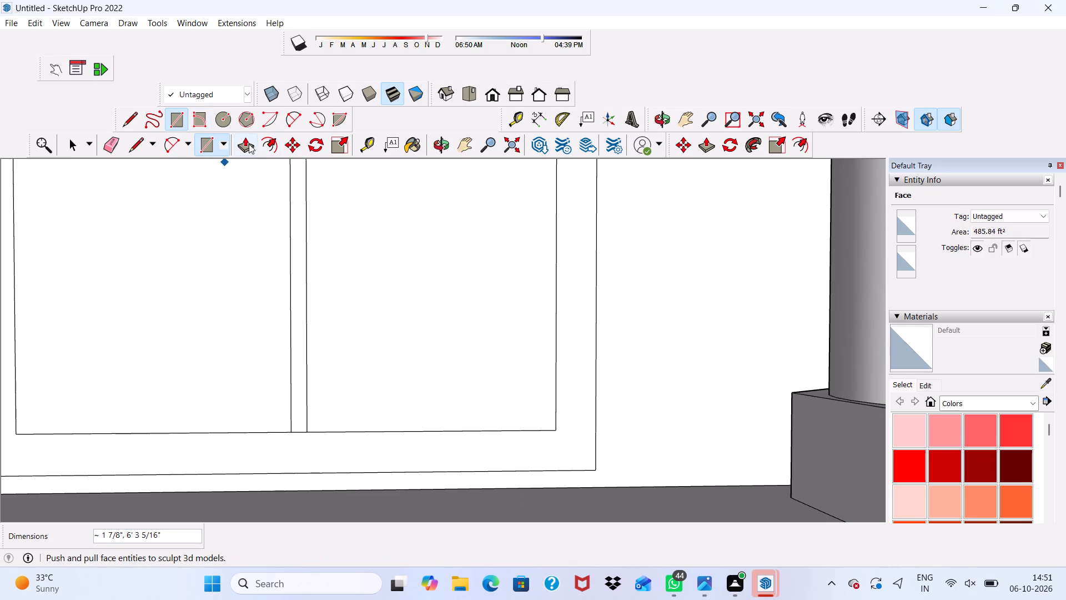
Push/Pull the window frame face outward 6" from the wall.
left_click(245, 142)
scroll(296, 334, "down", 3)
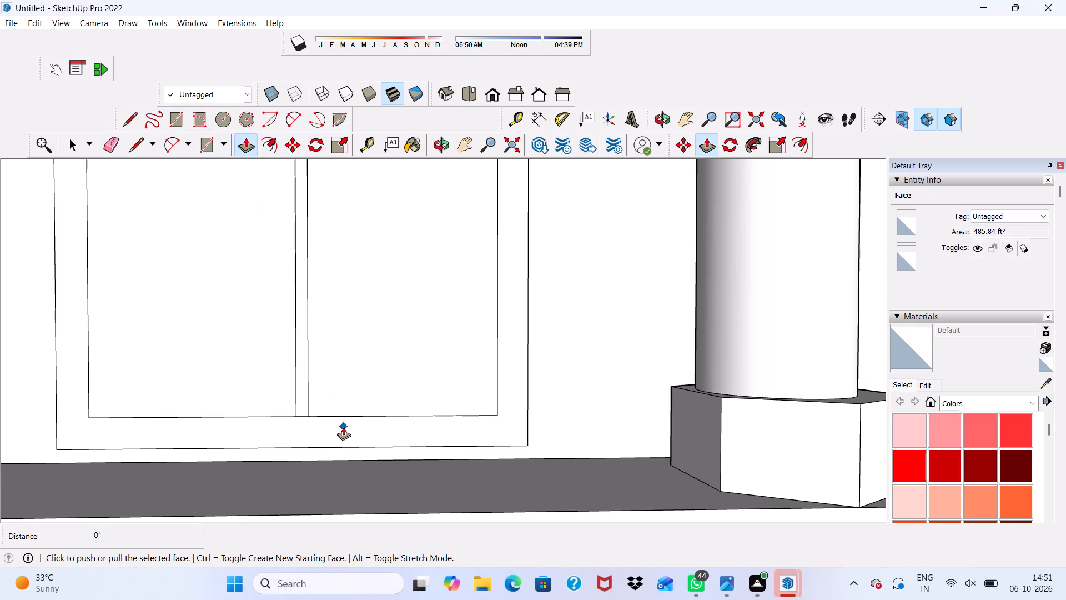
key("space")
scroll(344, 446, "up", 5)
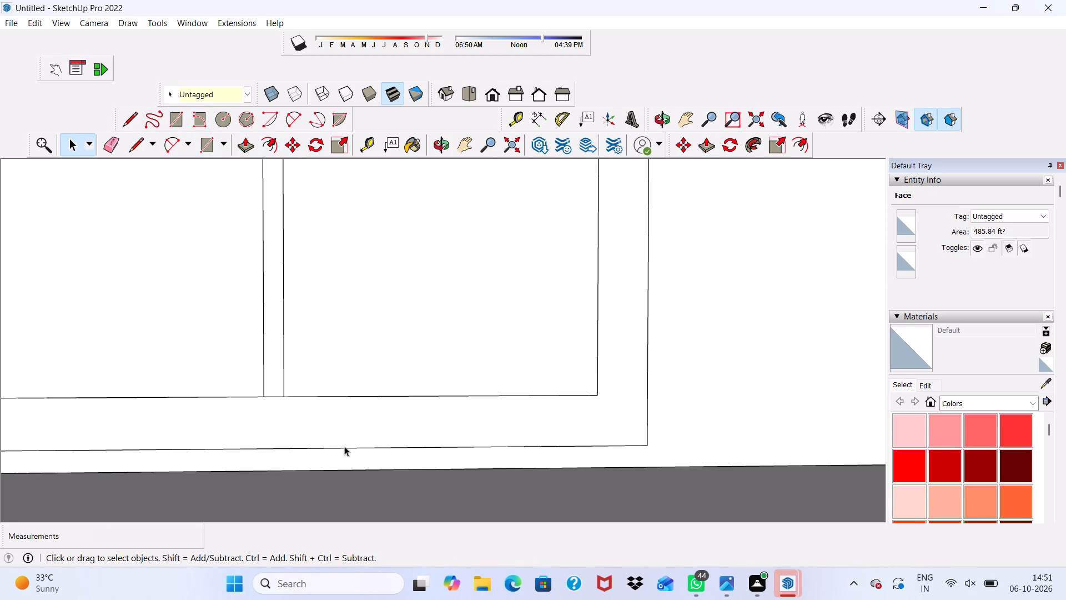
scroll(365, 444, "down", 3)
scroll(395, 442, "up", 2)
left_click(371, 424)
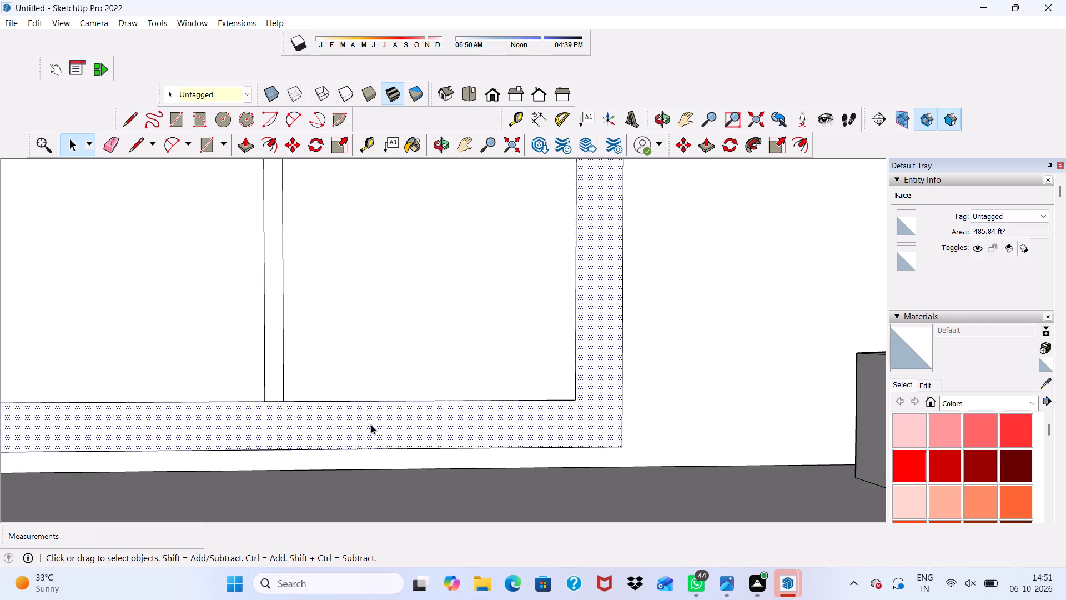
scroll(371, 424, "down", 7)
left_click(243, 136)
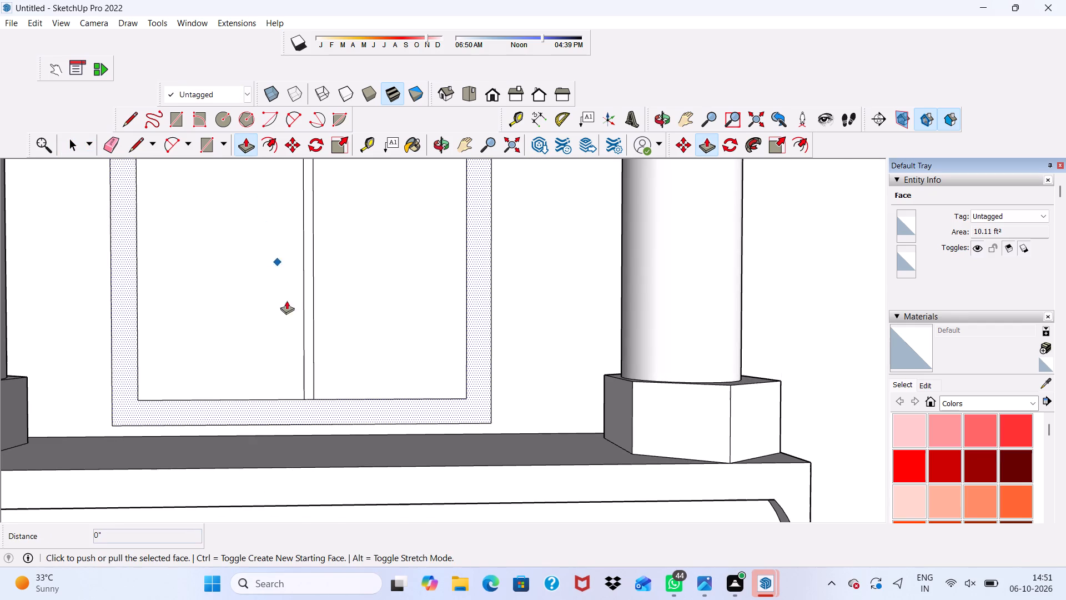
left_click(316, 409)
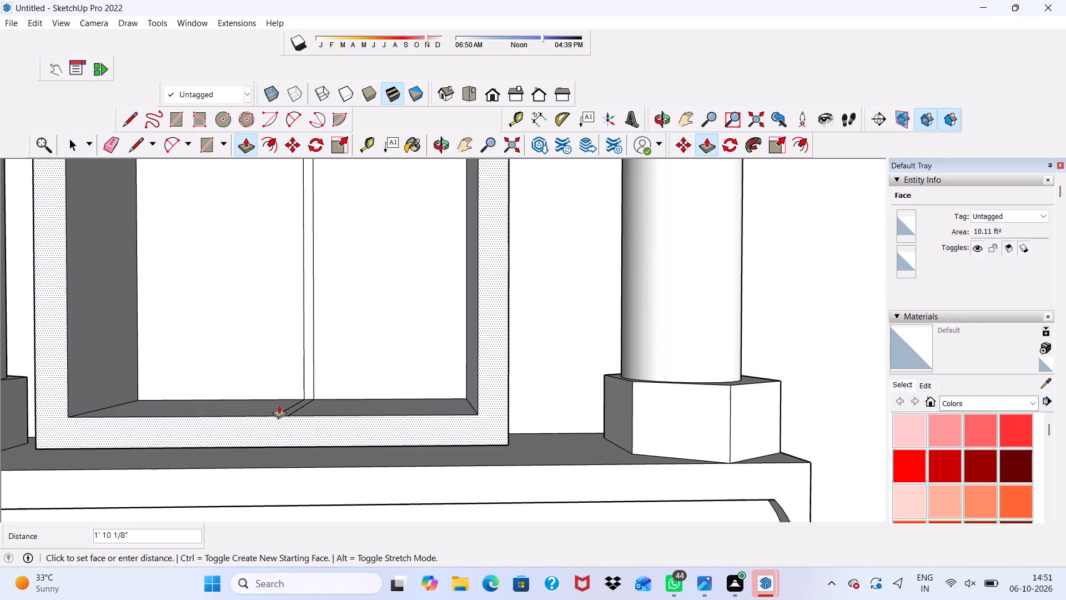
left_click(279, 405, "ctrl")
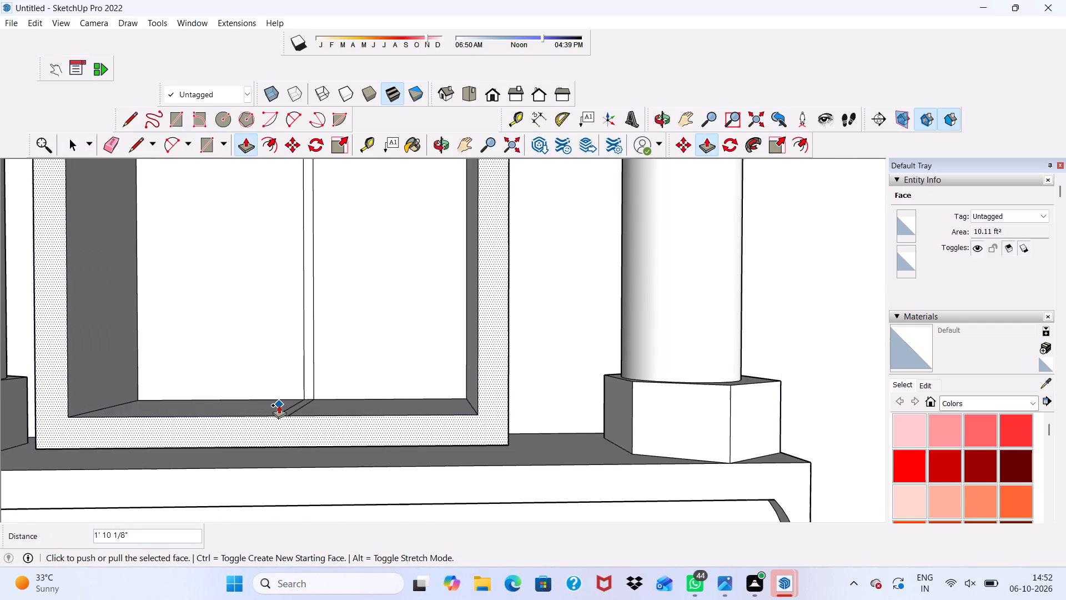
key("6")
key("shift+quotedbl")
key("Return")
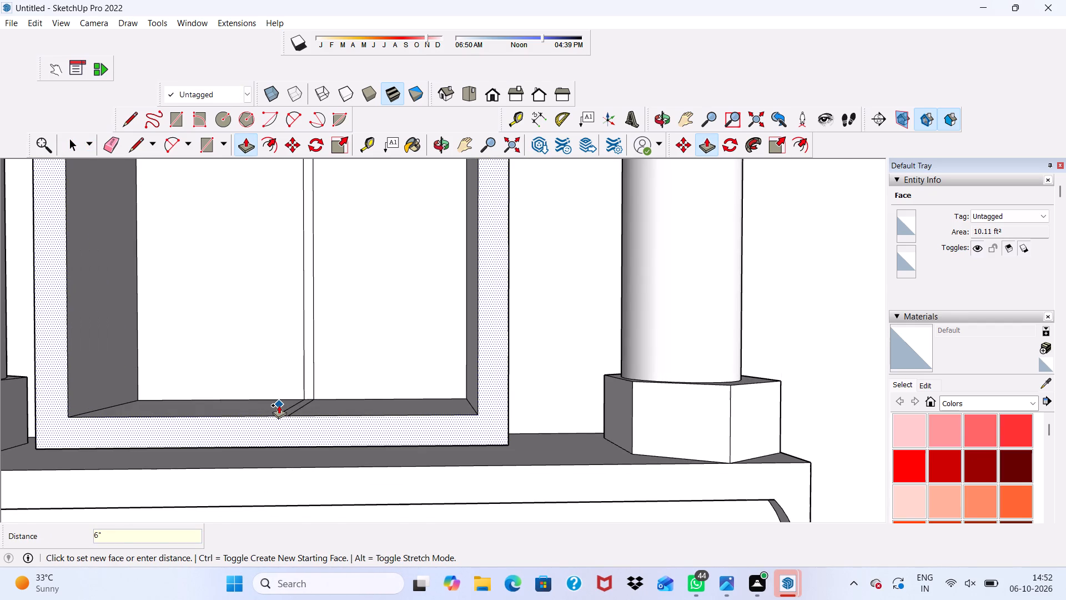
Push/Pull the central mullion strip outward 6", flush with the window frame's front.
scroll(315, 323, "up", 9)
left_click(304, 350)
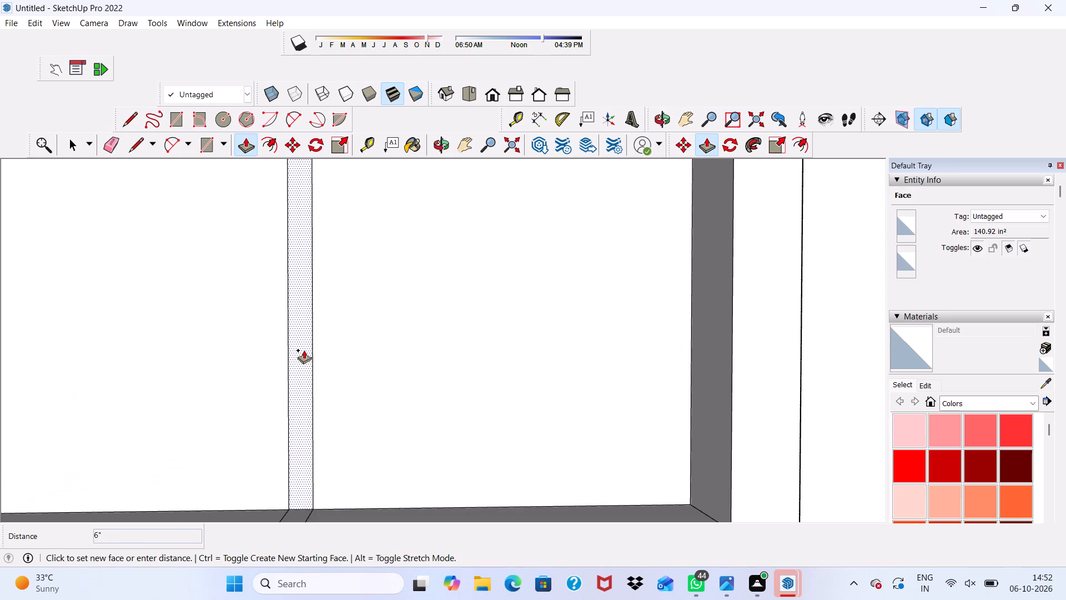
left_click(736, 318)
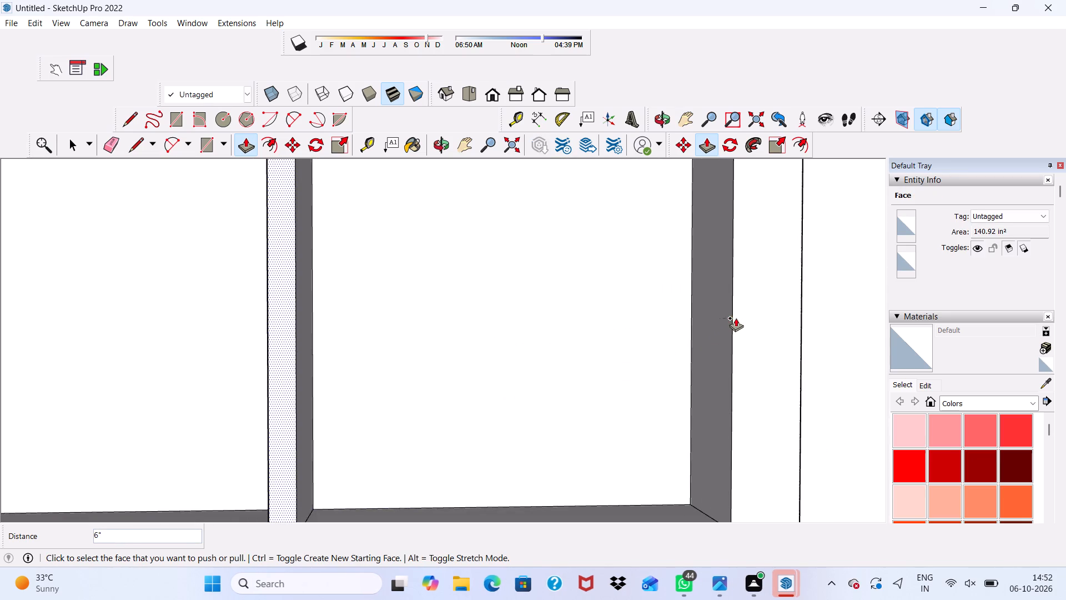
Examine the window, round posts and the wall of the storey above from several distances and angles.
scroll(660, 326, "down", 4)
scroll(569, 354, "up", 1)
scroll(562, 356, "down", 8)
scroll(468, 348, "up", 2)
scroll(468, 349, "down", 15)
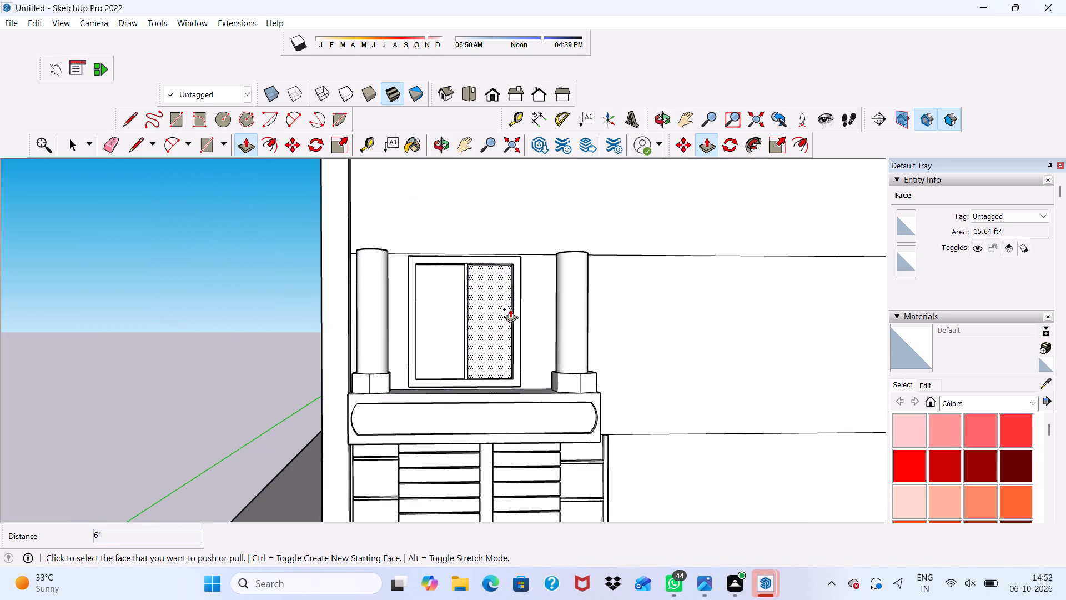
scroll(510, 309, "down", 2)
middle_click_drag(511, 312, 423, 278)
scroll(423, 264, "down", 5)
scroll(559, 251, "up", 1)
scroll(556, 271, "down", 1)
scroll(555, 294, "up", 1)
scroll(555, 321, "down", 3)
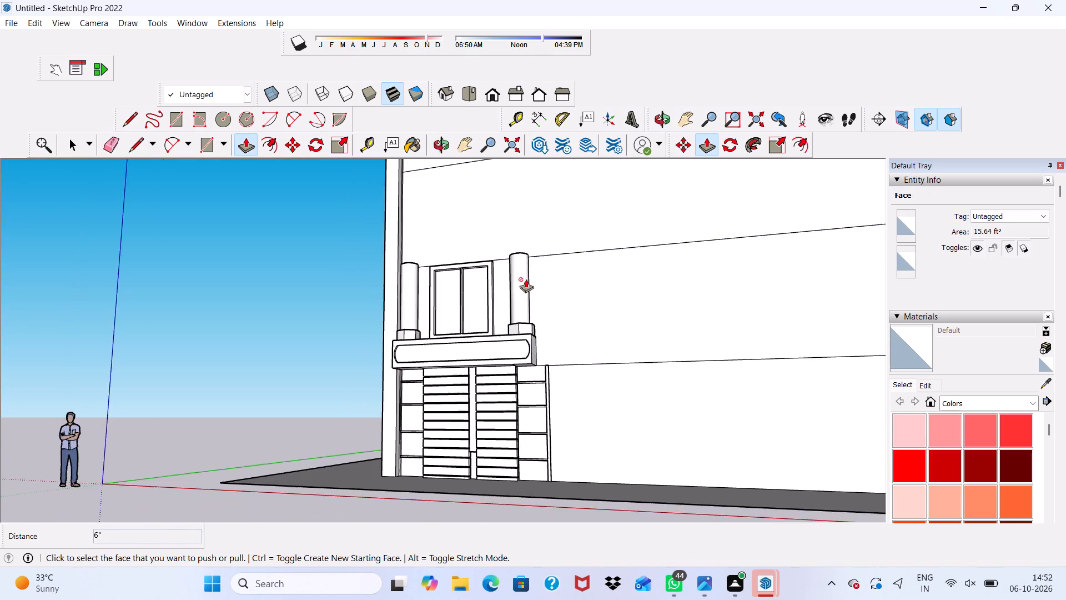
scroll(526, 279, "down", 1)
middle_click_drag(538, 325, 596, 310)
scroll(497, 240, "up", 4)
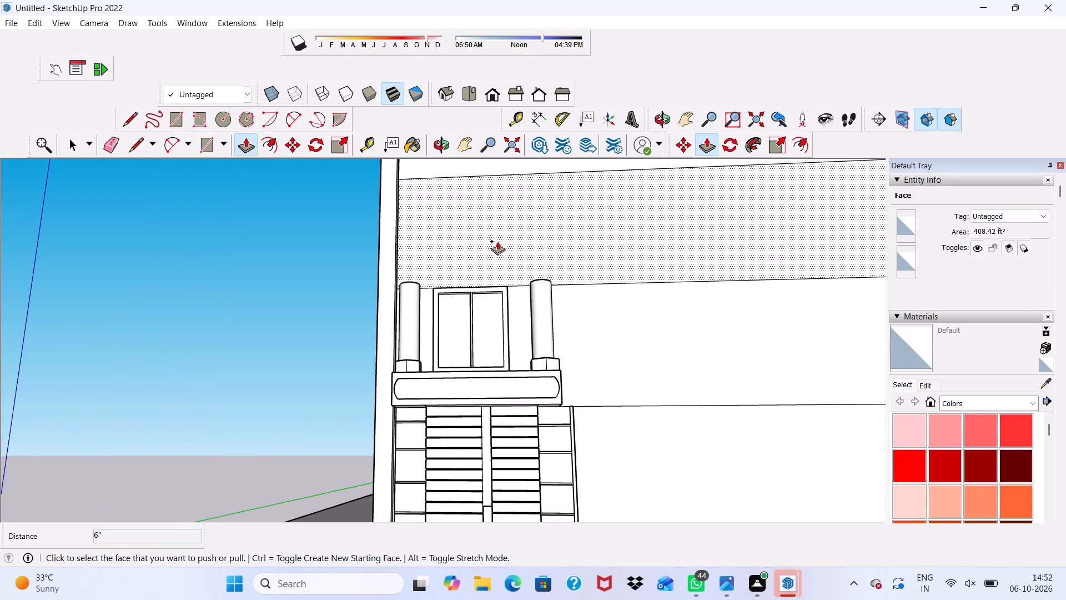
scroll(497, 240, "up", 2)
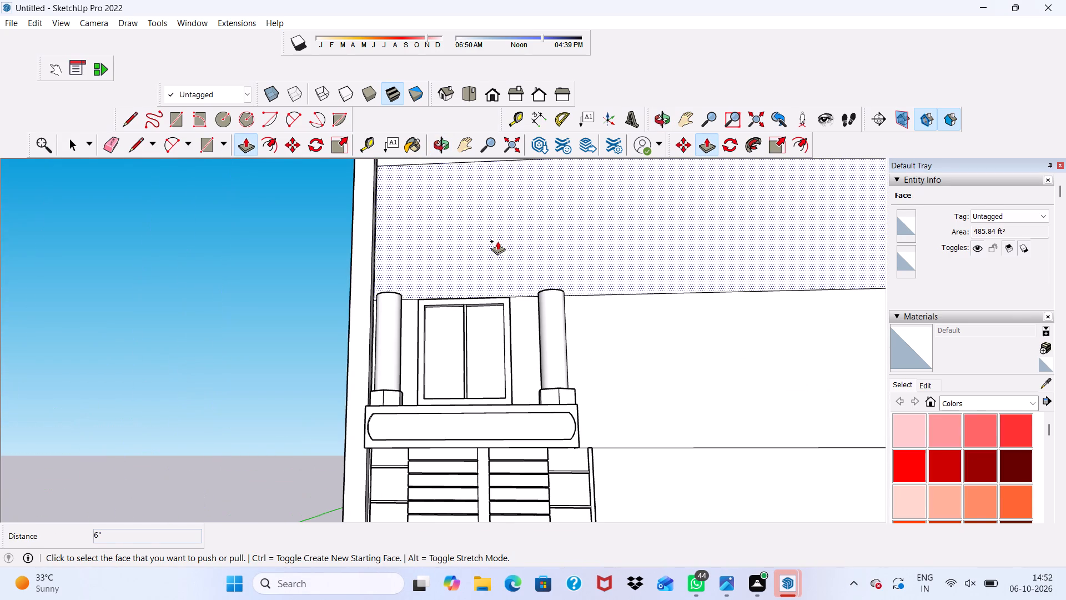
Examine the framed window, the round posts and the balcony slab from above, the front and the side.
scroll(497, 241, "down", 6)
middle_click_drag(502, 269, 476, 471)
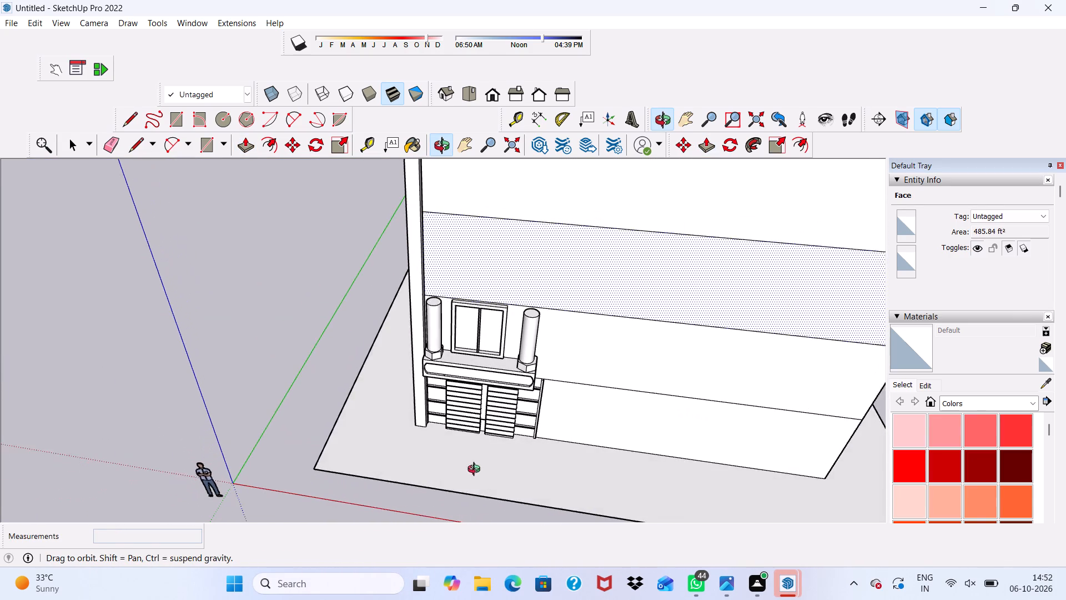
middle_click_drag(476, 471, 475, 471)
scroll(536, 257, "up", 4)
scroll(536, 338, "up", 3)
scroll(530, 346, "down", 1)
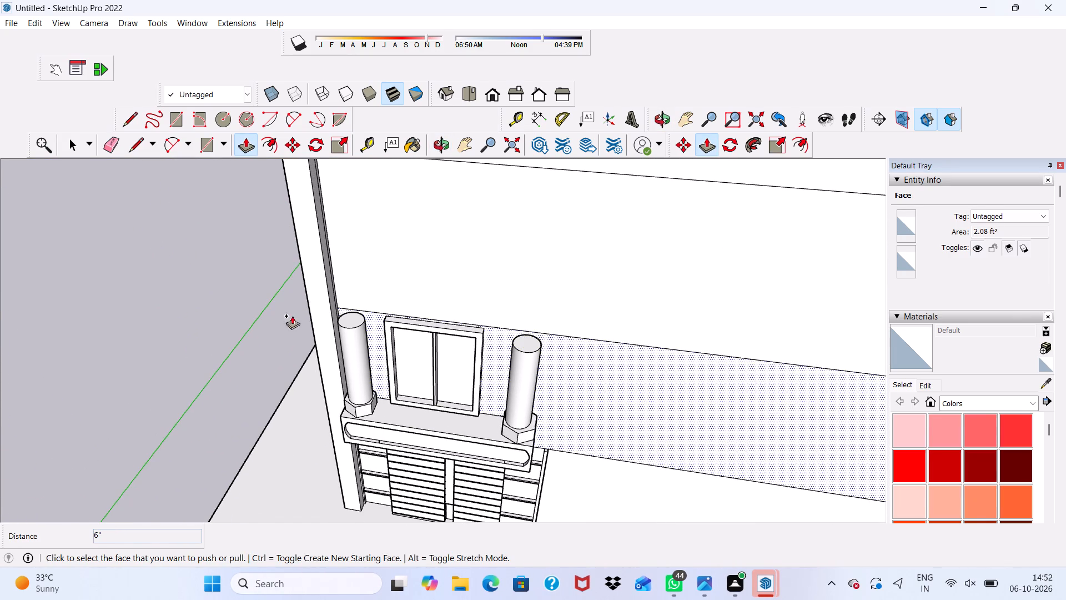
key("space")
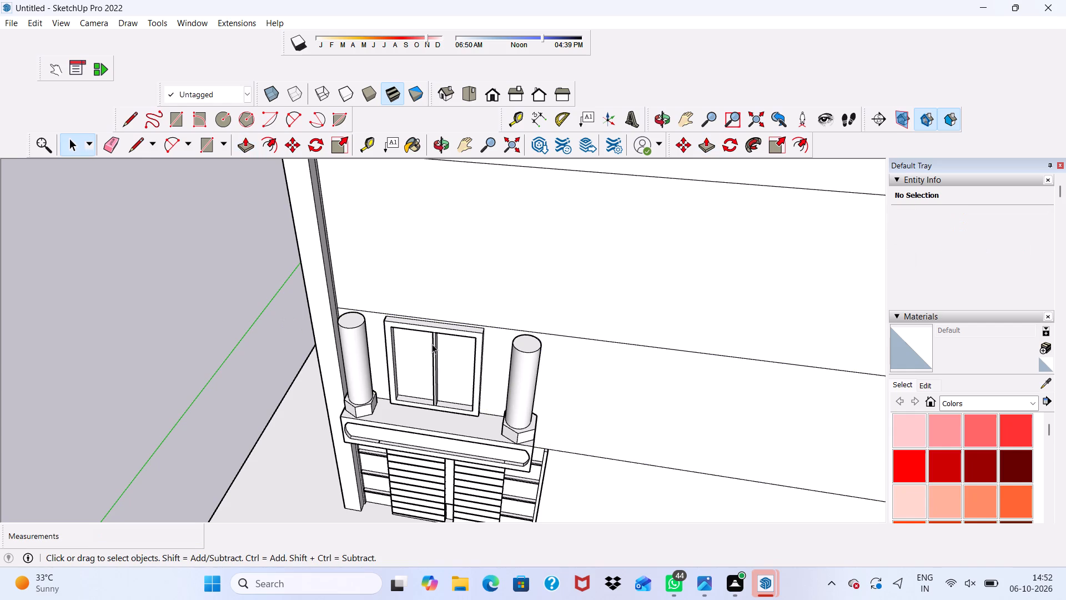
scroll(431, 327, "down", 1)
middle_click_drag(448, 454, 547, 291)
scroll(547, 291, "up", 8)
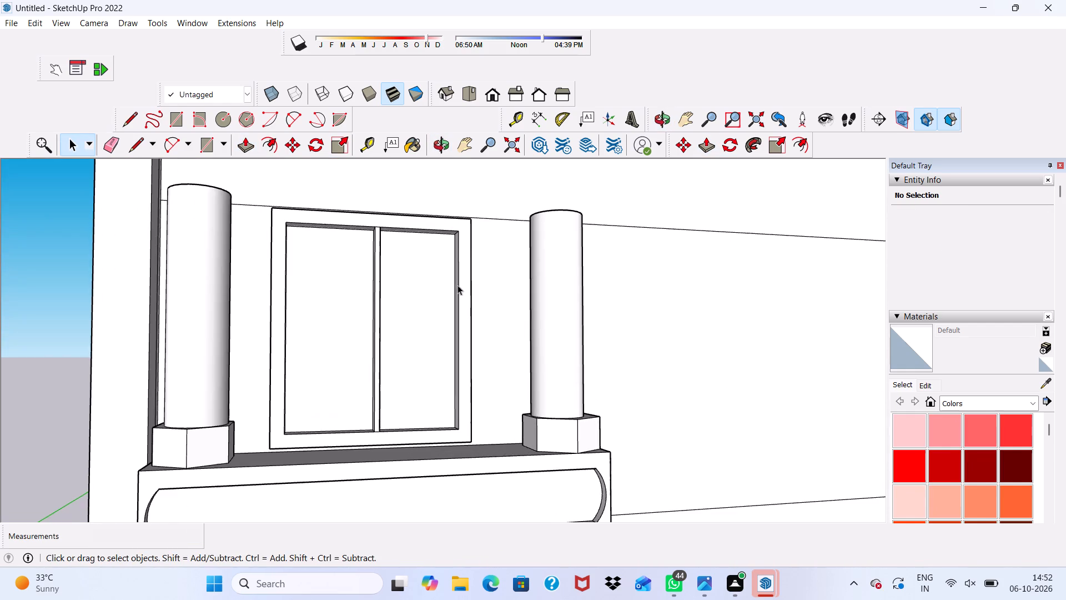
middle_click_drag(484, 276, 431, 239)
scroll(494, 326, "up", 1)
scroll(514, 339, "down", 4)
middle_click_drag(611, 425, 435, 421)
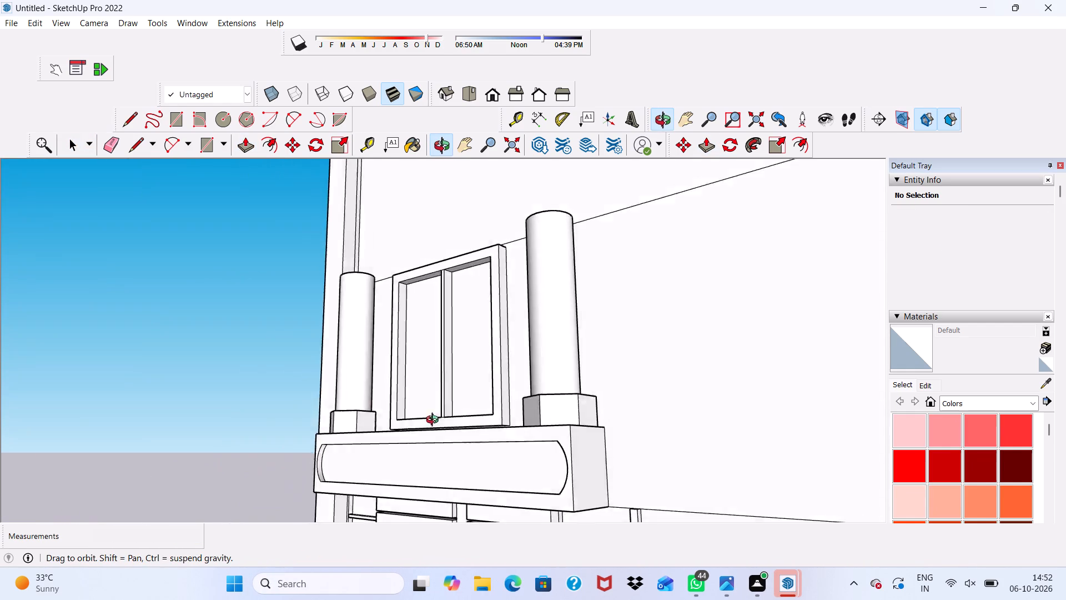
middle_click_drag(435, 421, 389, 420)
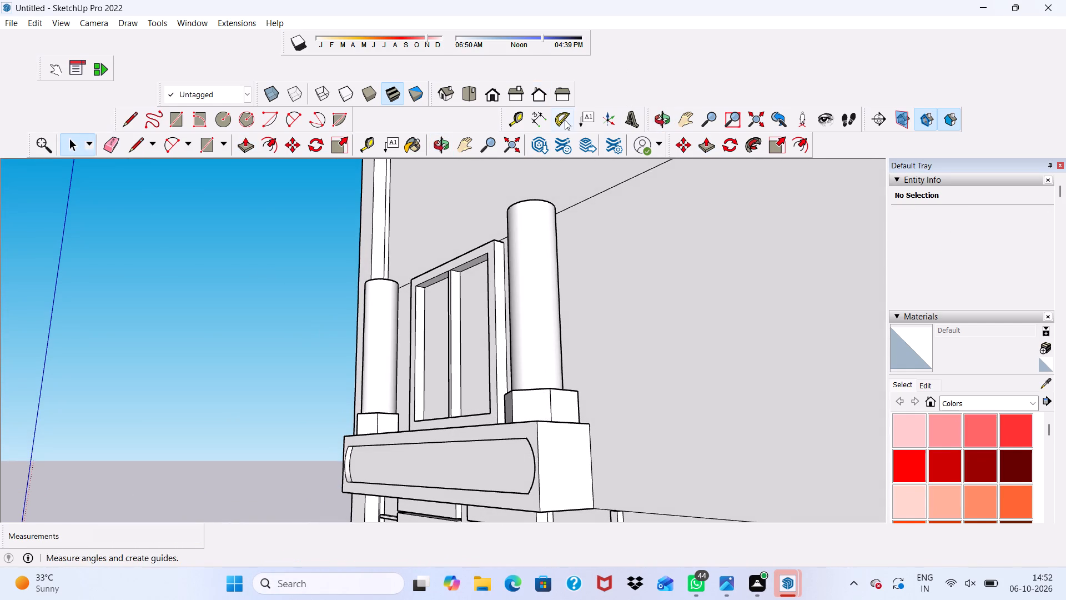
Measure the height of the balcony slab's end face along its rear vertical edge at the wall.
left_click(534, 110)
scroll(632, 389, "up", 3)
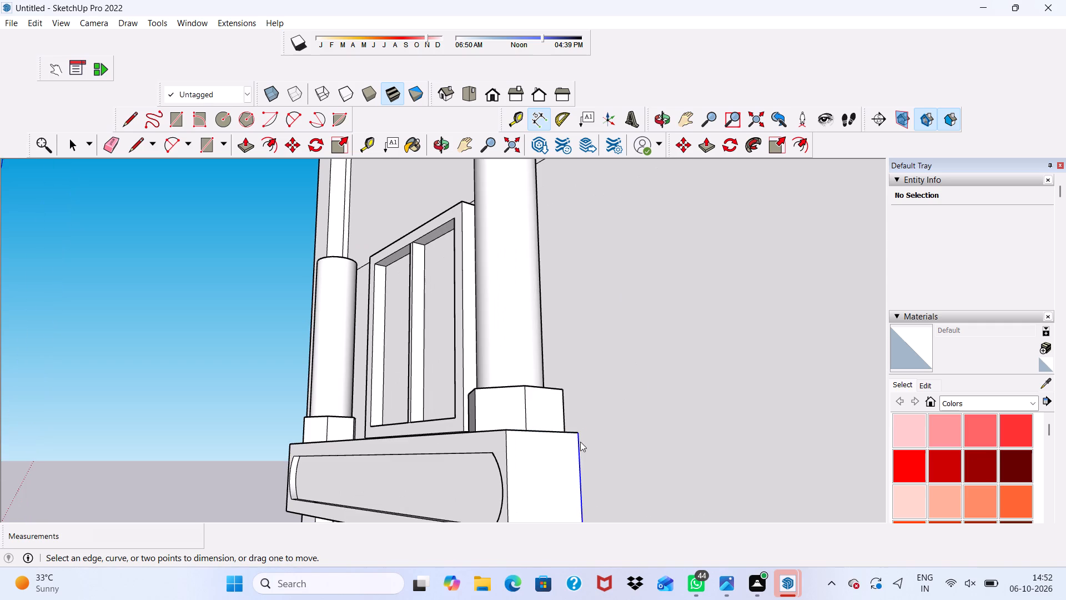
left_click(580, 438)
scroll(584, 387, "down", 7)
scroll(586, 483, "up", 2)
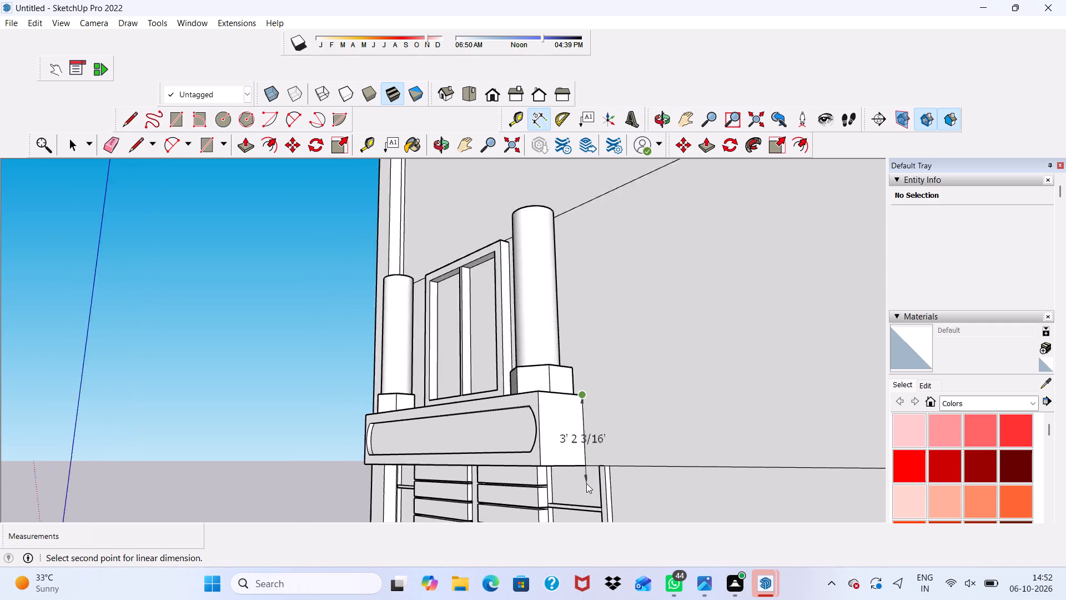
scroll(586, 483, "up", 7)
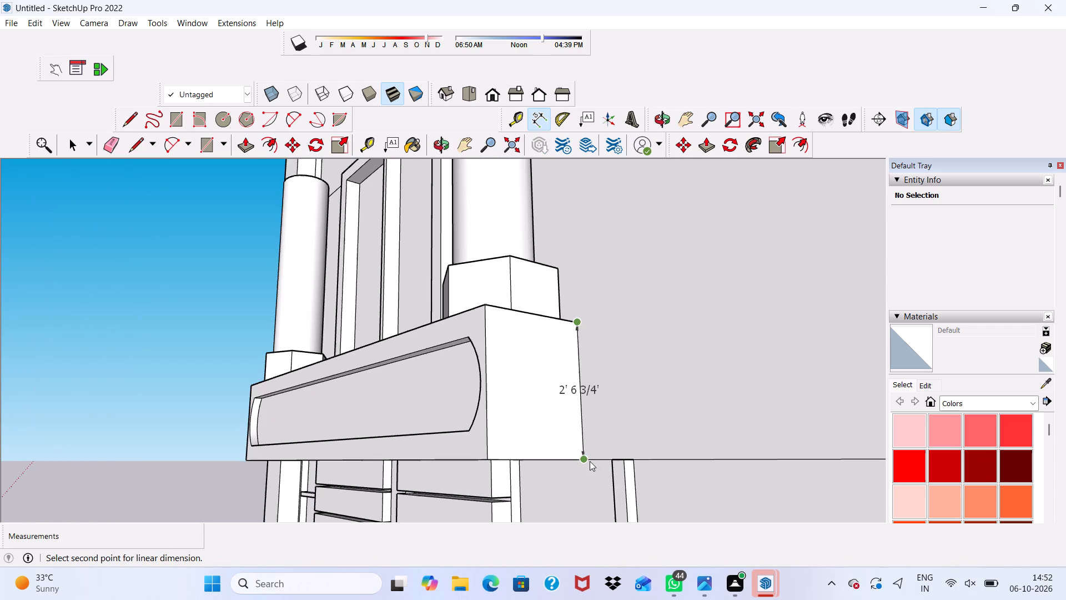
scroll(590, 466, "up", 3)
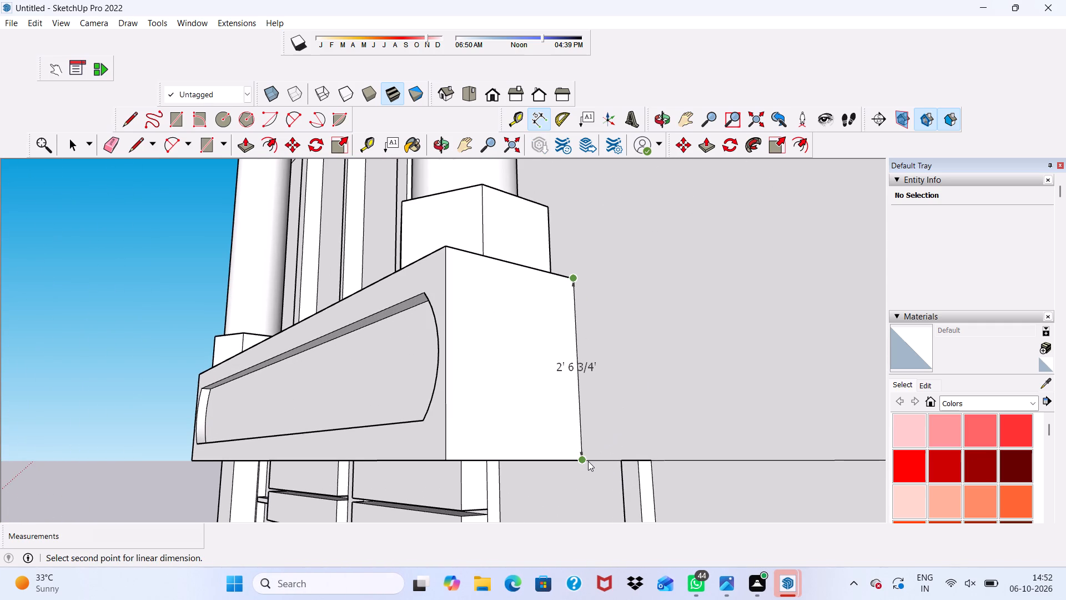
left_click(587, 461)
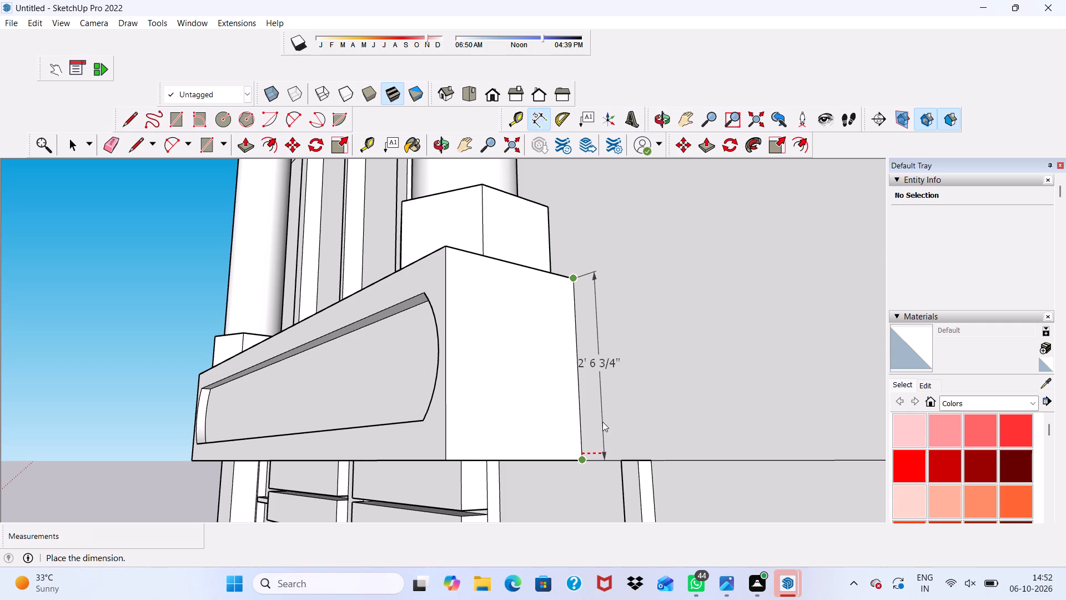
key("space")
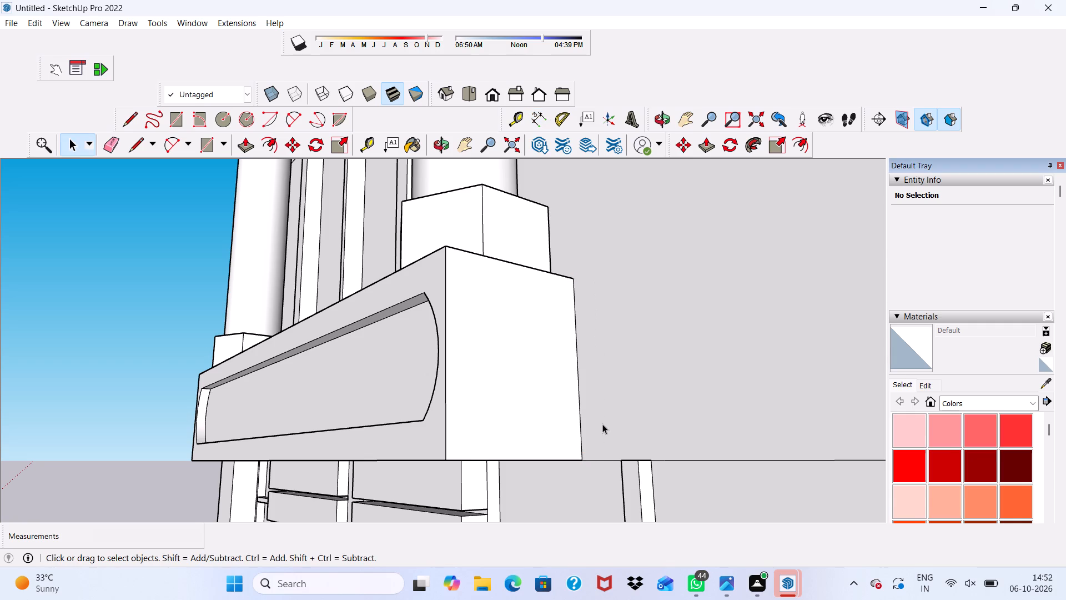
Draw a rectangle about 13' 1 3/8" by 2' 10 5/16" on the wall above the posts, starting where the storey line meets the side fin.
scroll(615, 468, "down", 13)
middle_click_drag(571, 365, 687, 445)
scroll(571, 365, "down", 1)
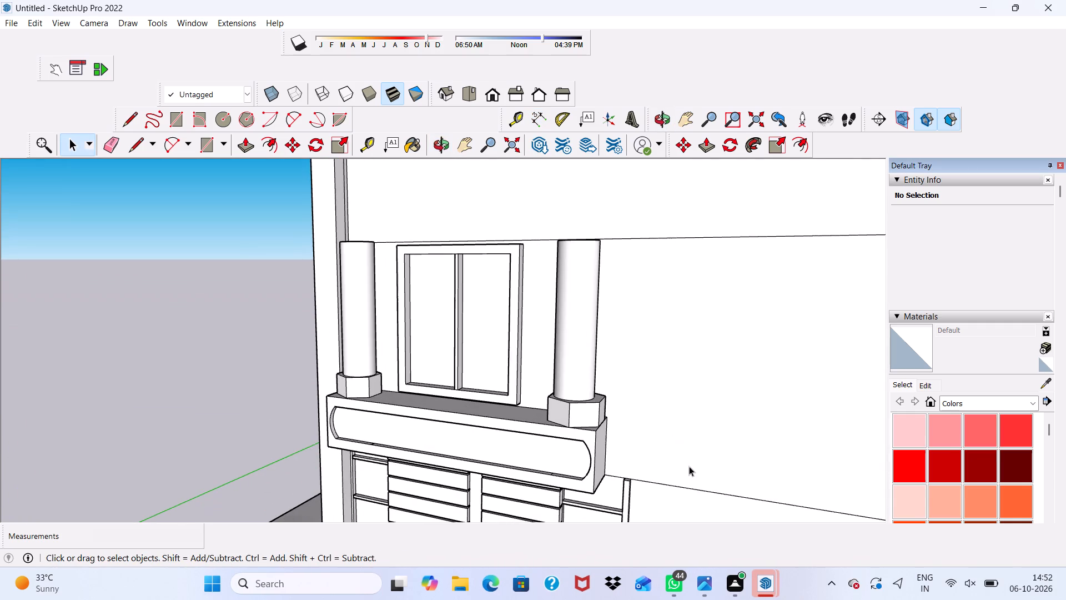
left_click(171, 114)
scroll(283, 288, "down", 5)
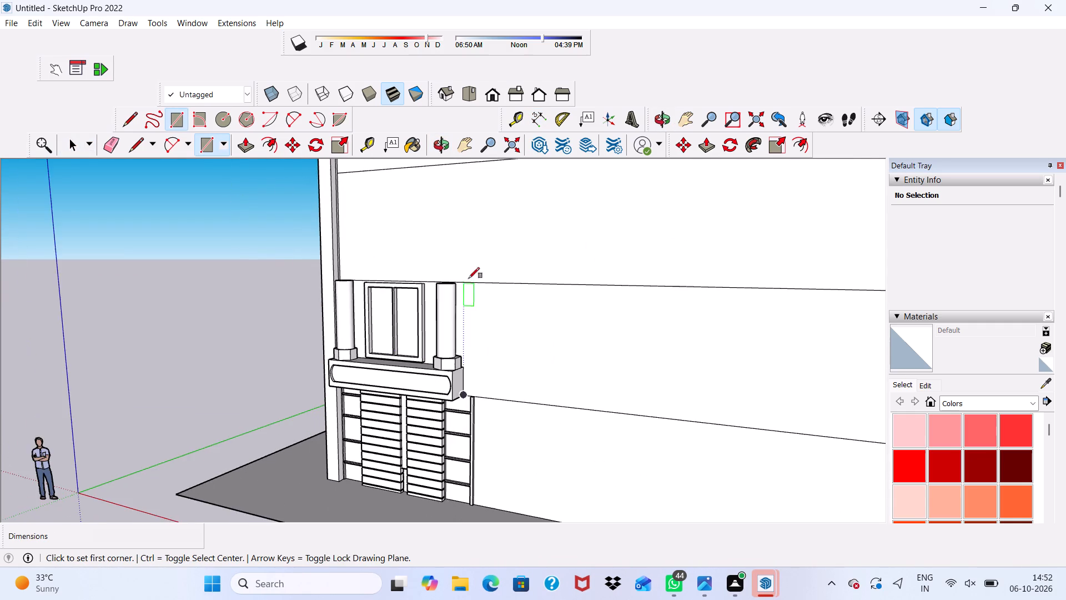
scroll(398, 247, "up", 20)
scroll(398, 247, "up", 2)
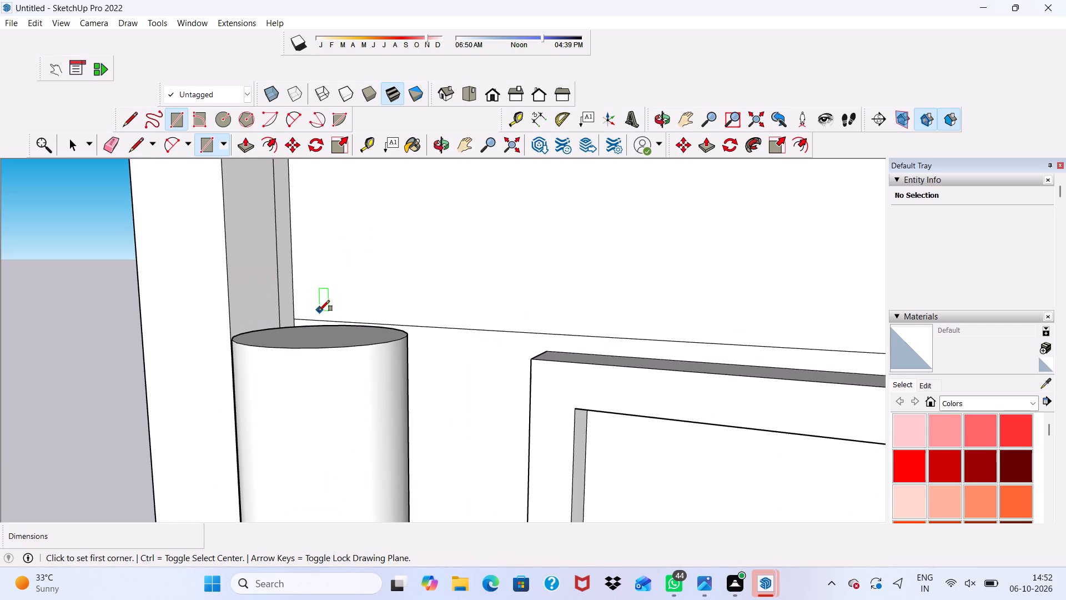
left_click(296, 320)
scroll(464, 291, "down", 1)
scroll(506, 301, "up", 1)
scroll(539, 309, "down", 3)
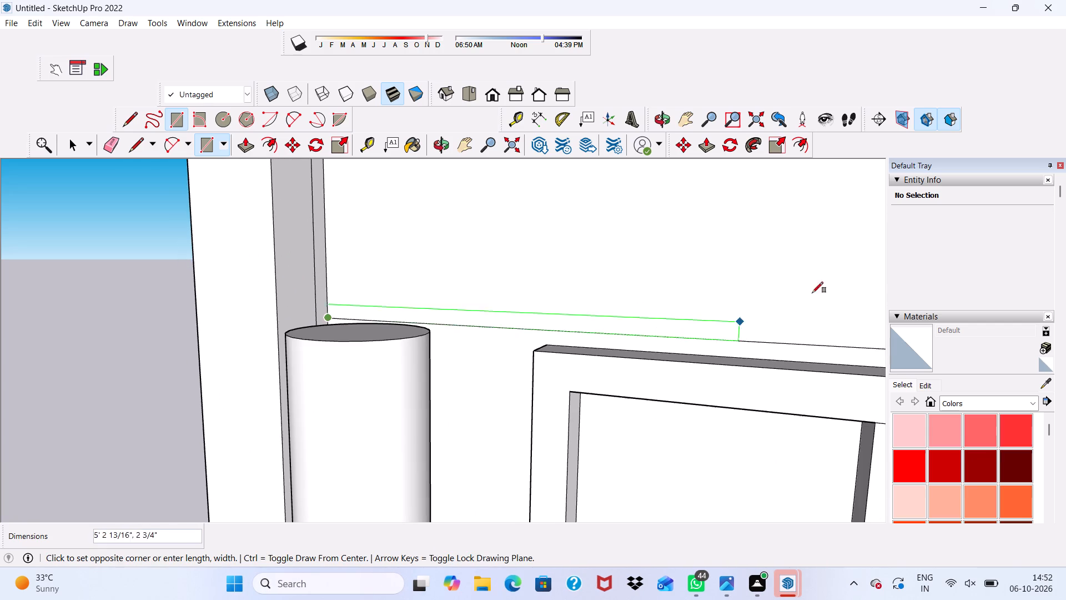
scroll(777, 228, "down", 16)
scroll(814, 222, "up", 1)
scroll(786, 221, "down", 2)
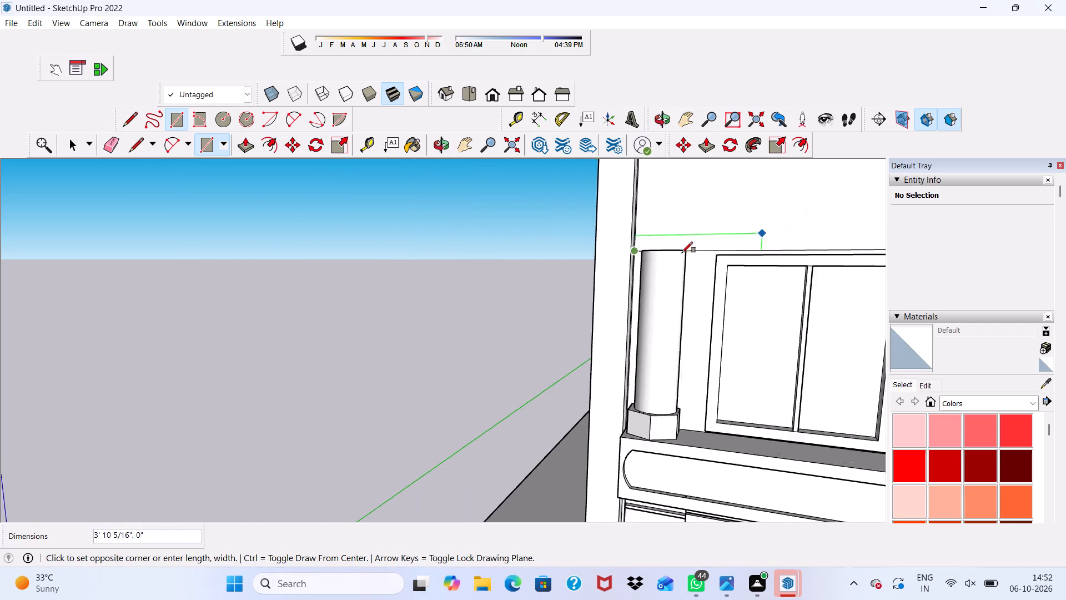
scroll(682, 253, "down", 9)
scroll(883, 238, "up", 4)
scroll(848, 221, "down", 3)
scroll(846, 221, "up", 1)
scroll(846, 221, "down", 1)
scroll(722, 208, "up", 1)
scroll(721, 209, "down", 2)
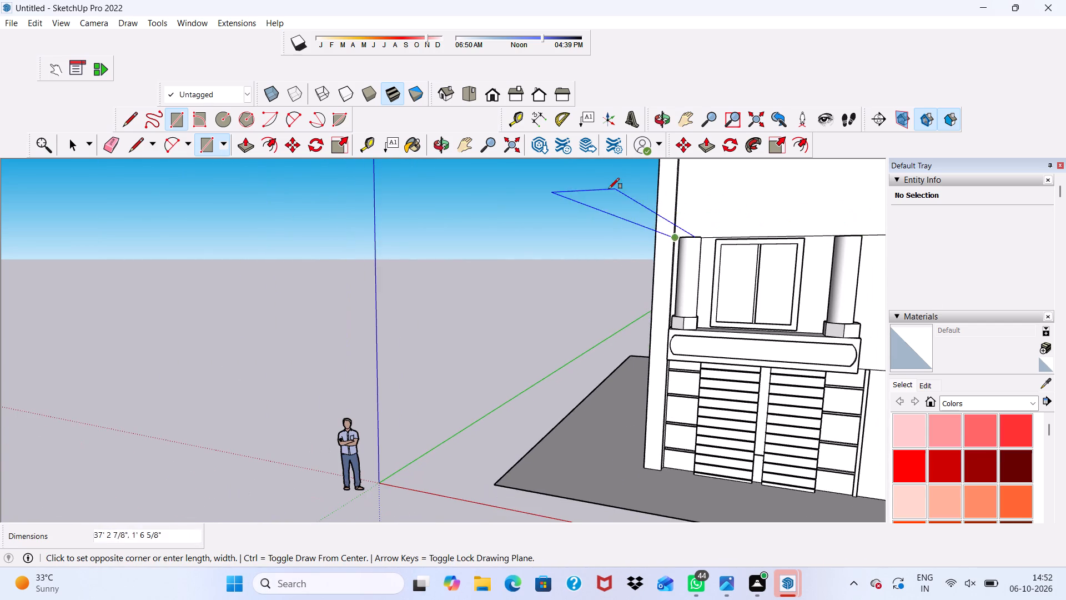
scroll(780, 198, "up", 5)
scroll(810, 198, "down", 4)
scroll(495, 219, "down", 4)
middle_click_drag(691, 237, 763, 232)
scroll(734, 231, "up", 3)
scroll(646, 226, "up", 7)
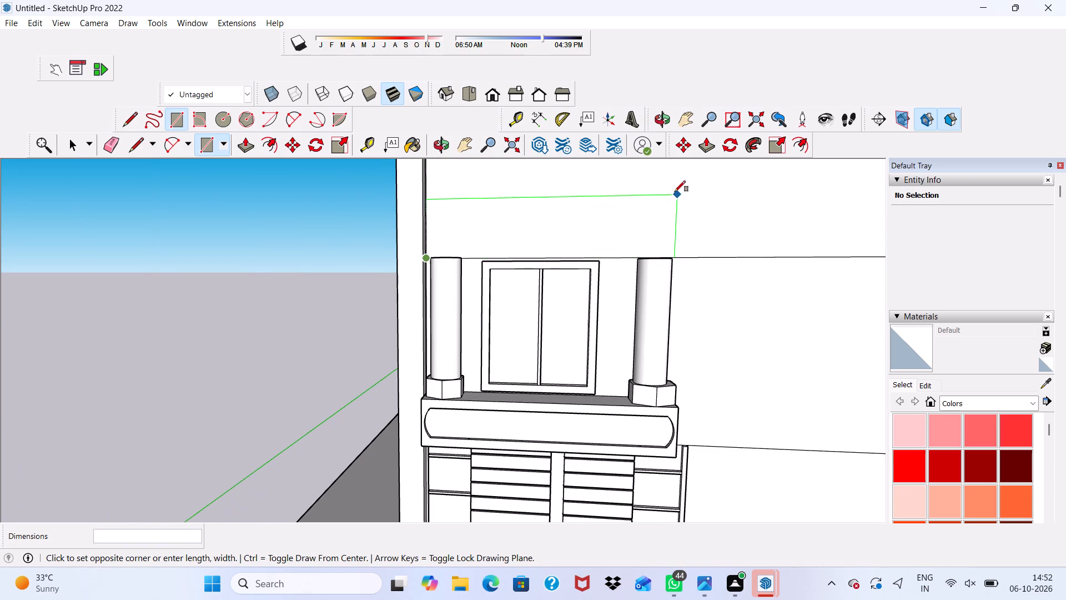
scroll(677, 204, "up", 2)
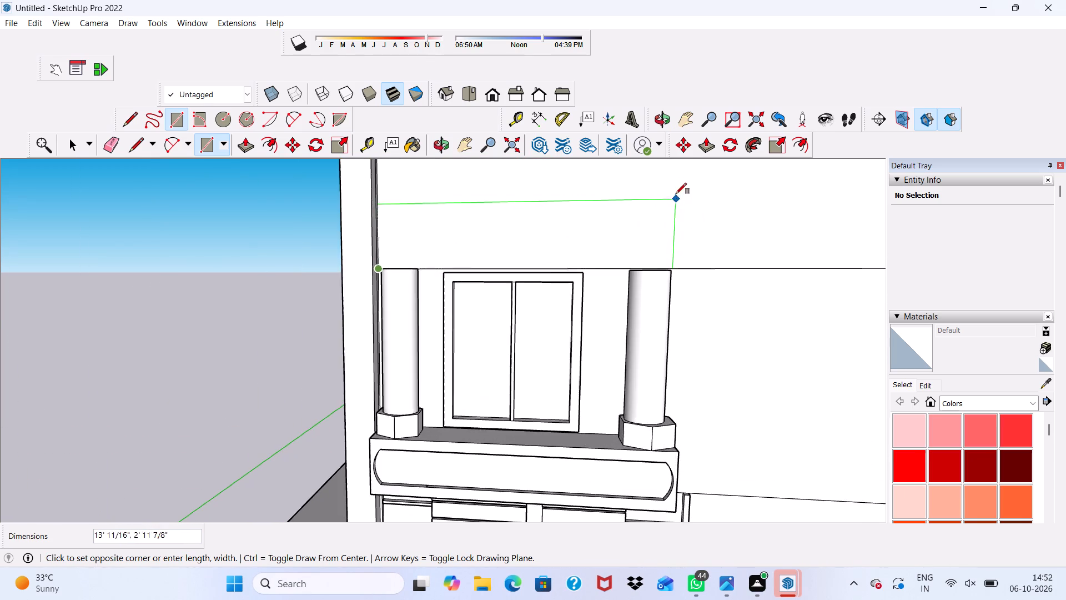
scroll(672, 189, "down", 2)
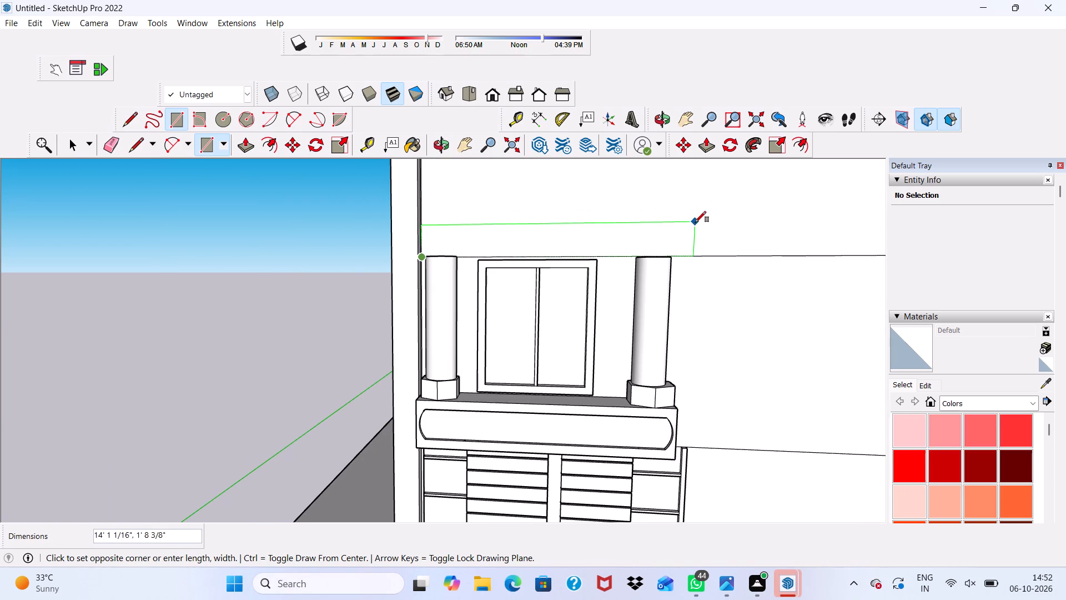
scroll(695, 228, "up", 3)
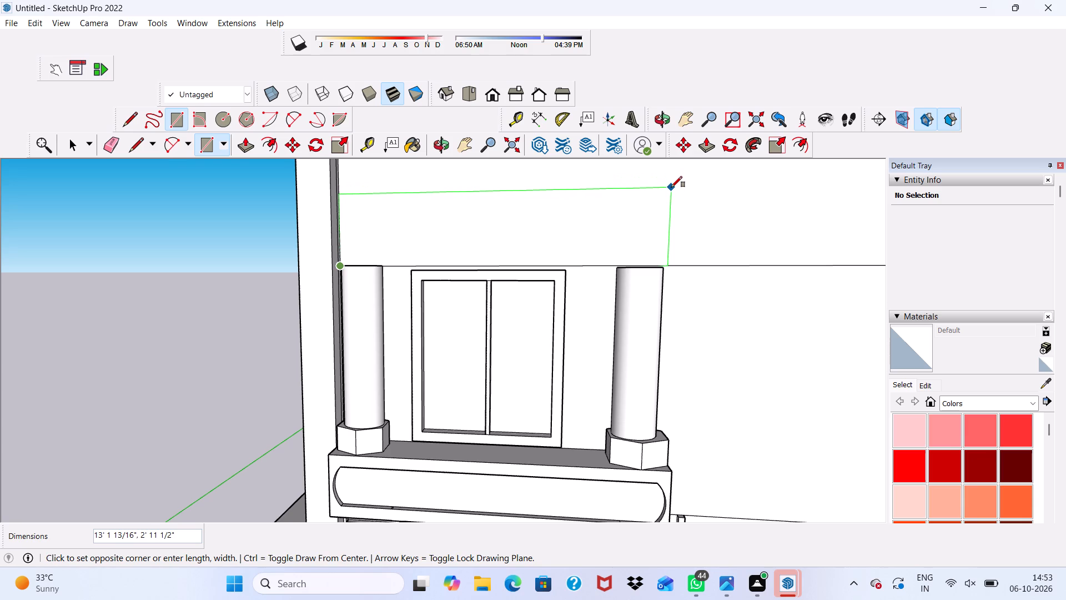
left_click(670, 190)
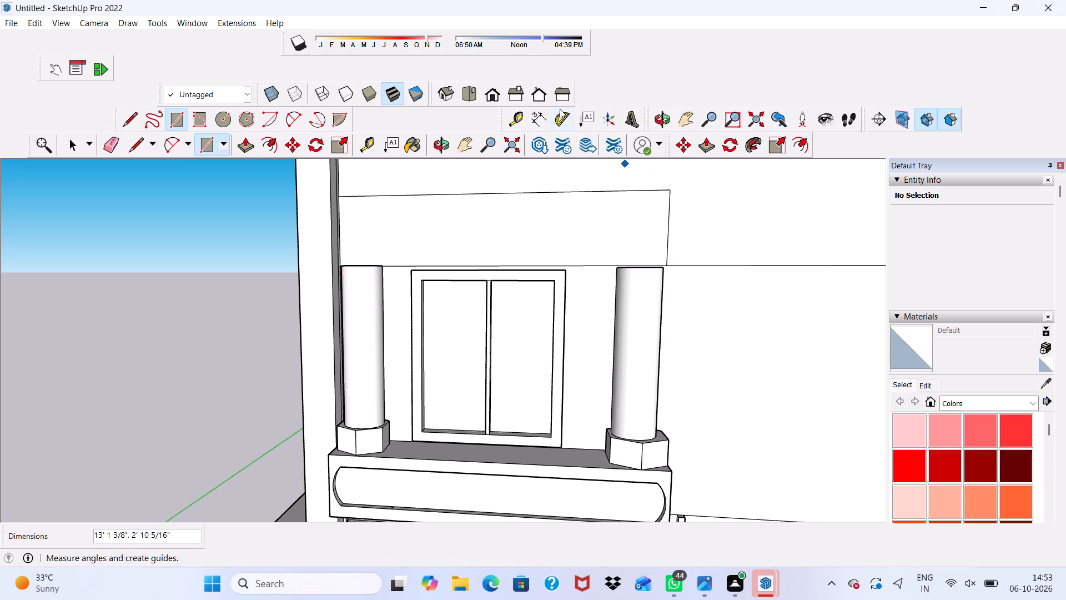
Measure the height of the rectangle above the window from its upper outer corner to the storey line.
left_click(540, 118)
scroll(686, 213, "up", 3)
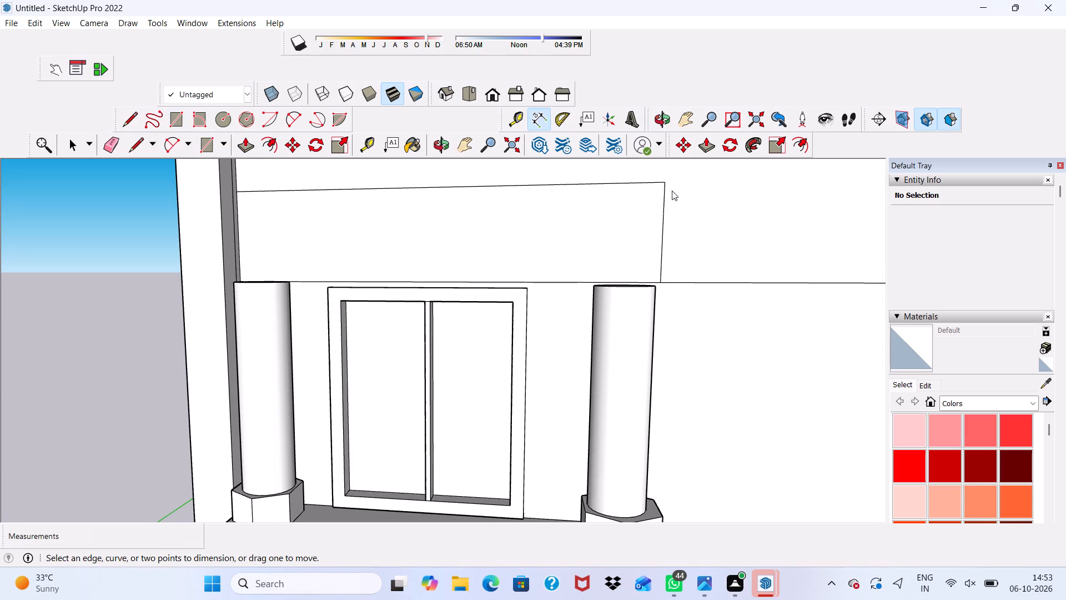
left_click(665, 181)
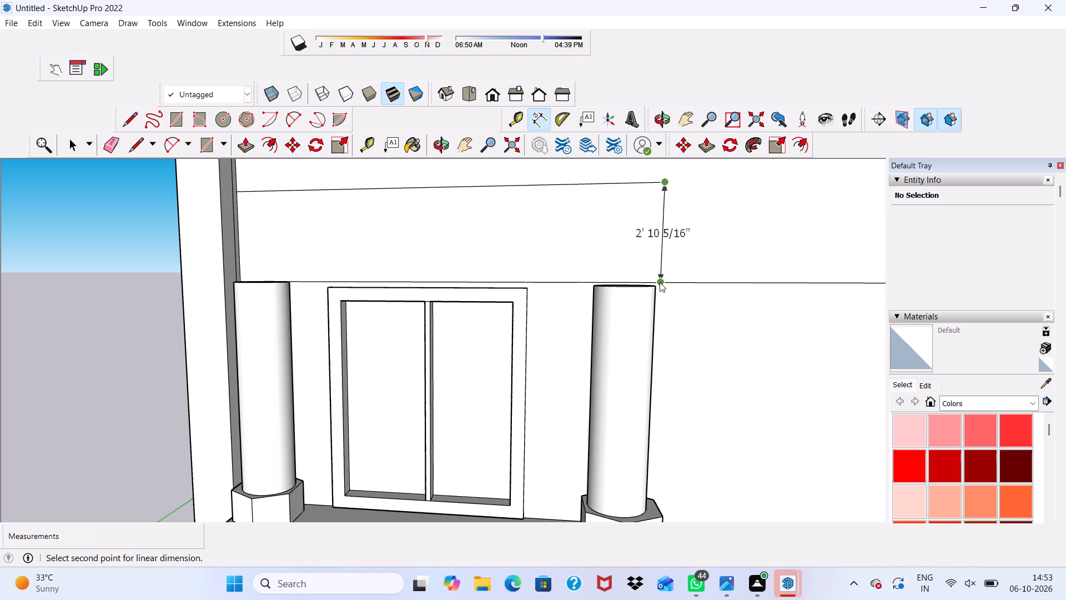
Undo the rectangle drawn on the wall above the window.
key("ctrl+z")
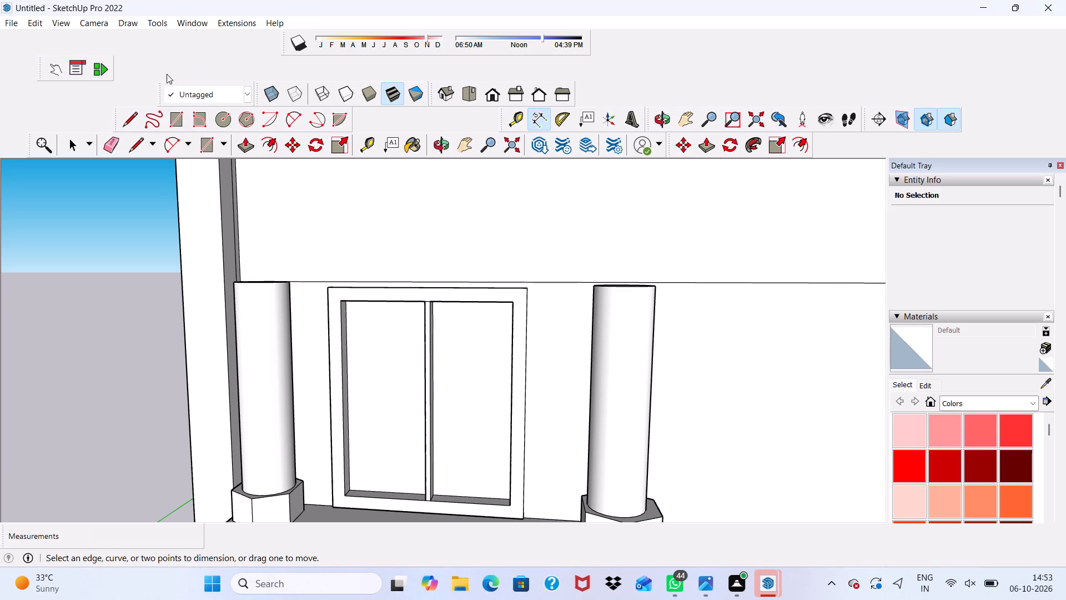
Draw a rectangle about 14' 2 7/8" by 2' 8 7/8" on the wall above the posts, starting where the storey line meets the side fin.
left_click(175, 122)
scroll(222, 254, "up", 7)
middle_click_drag(309, 249, 255, 349)
scroll(269, 287, "up", 5)
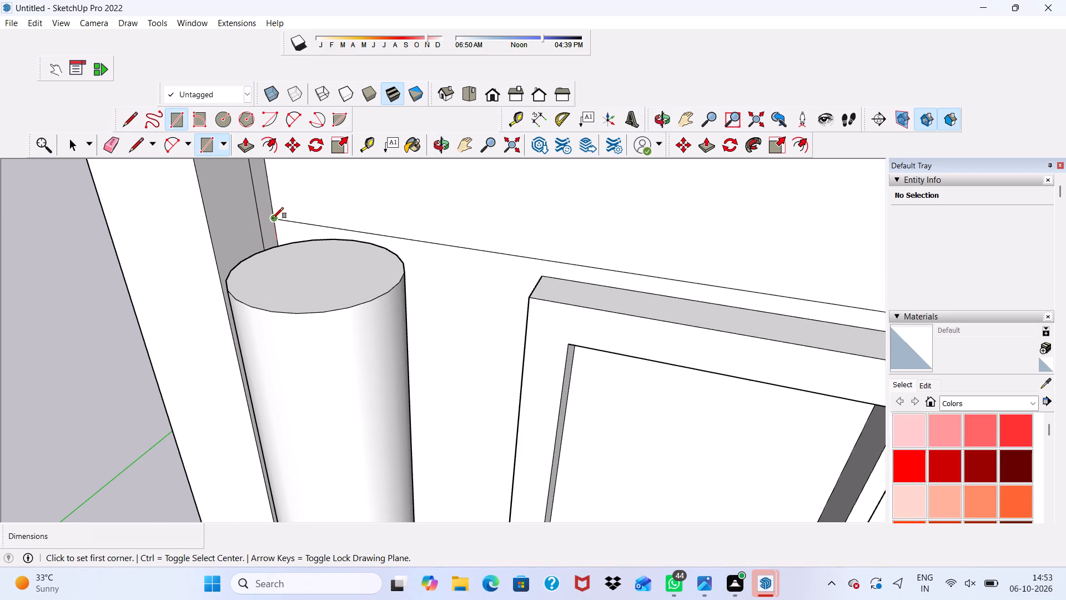
left_click(273, 218)
scroll(273, 217, "down", 11)
scroll(453, 223, "up", 1)
scroll(449, 216, "down", 4)
scroll(449, 216, "up", 1)
scroll(453, 219, "down", 4)
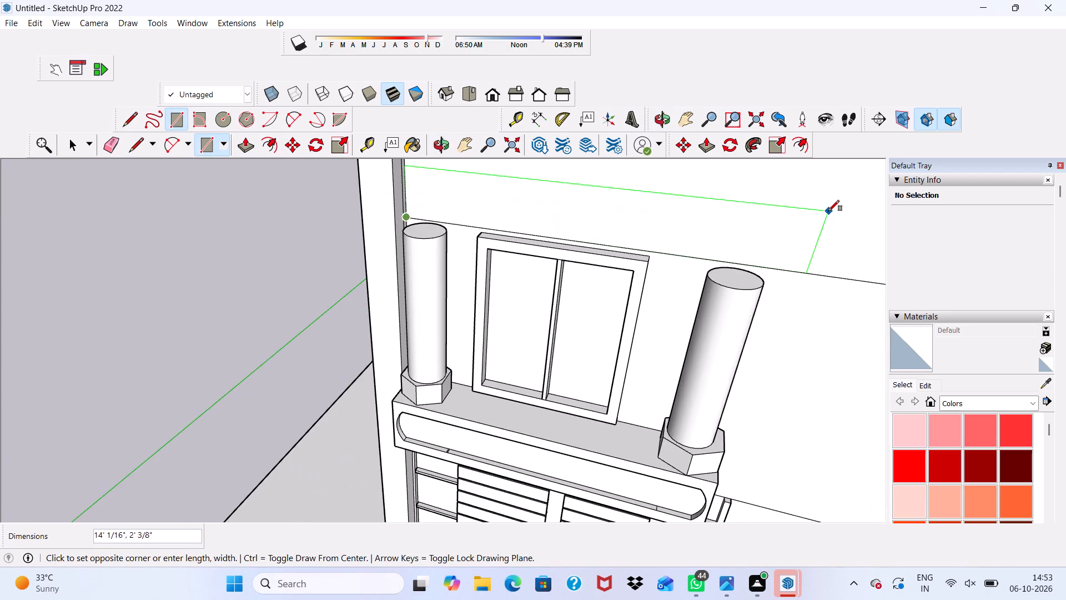
scroll(828, 211, "up", 3)
scroll(829, 192, "down", 12)
scroll(787, 186, "up", 1)
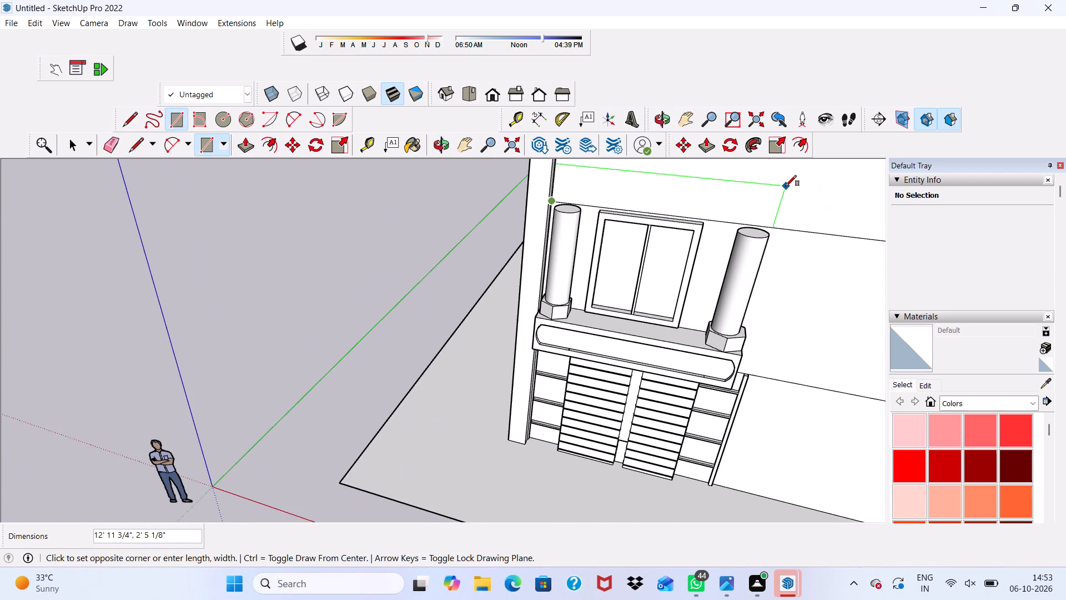
scroll(786, 186, "up", 3)
middle_click_drag(781, 208, 900, 53)
scroll(721, 168, "up", 4)
scroll(721, 168, "down", 1)
scroll(721, 168, "up", 1)
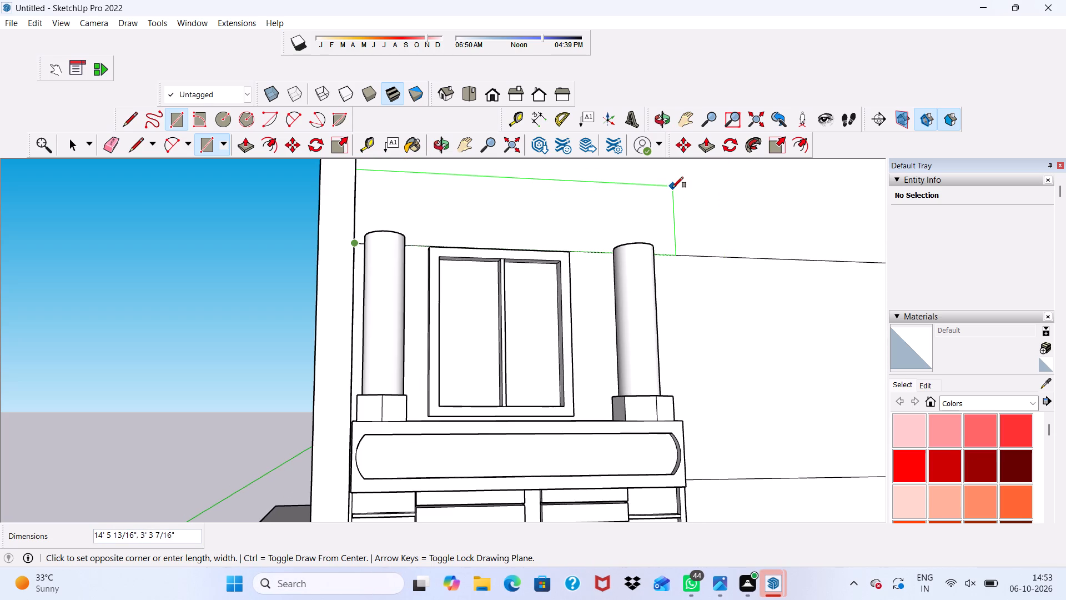
left_click(668, 197)
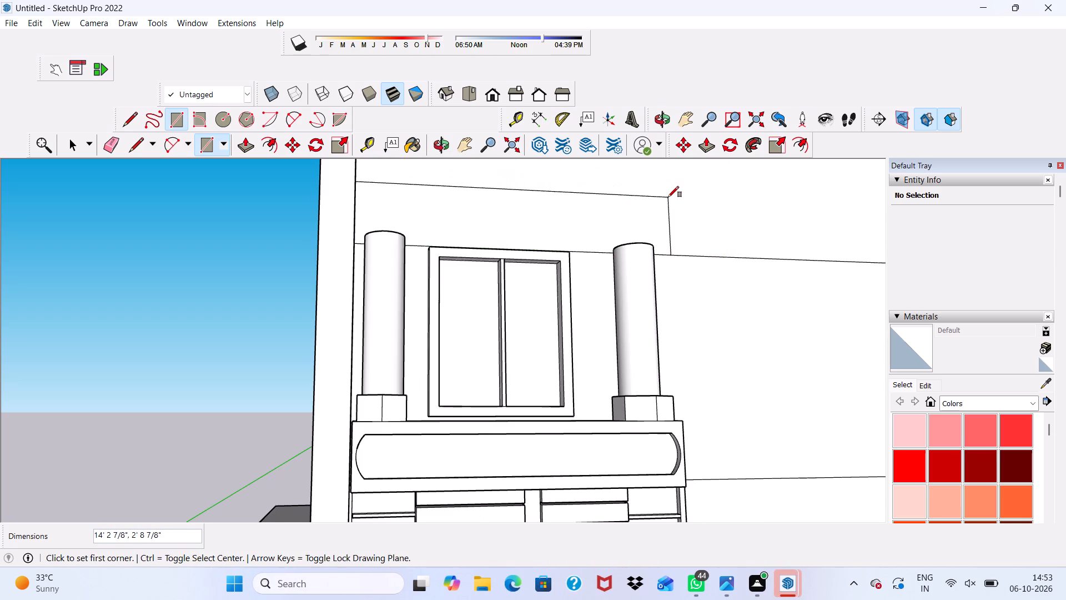
Draw a vertical line from the balcony slab's outer top corner up the wall to the top edge of the rectangle above the posts.
scroll(668, 198, "down", 3)
middle_click_drag(664, 199, 440, 233)
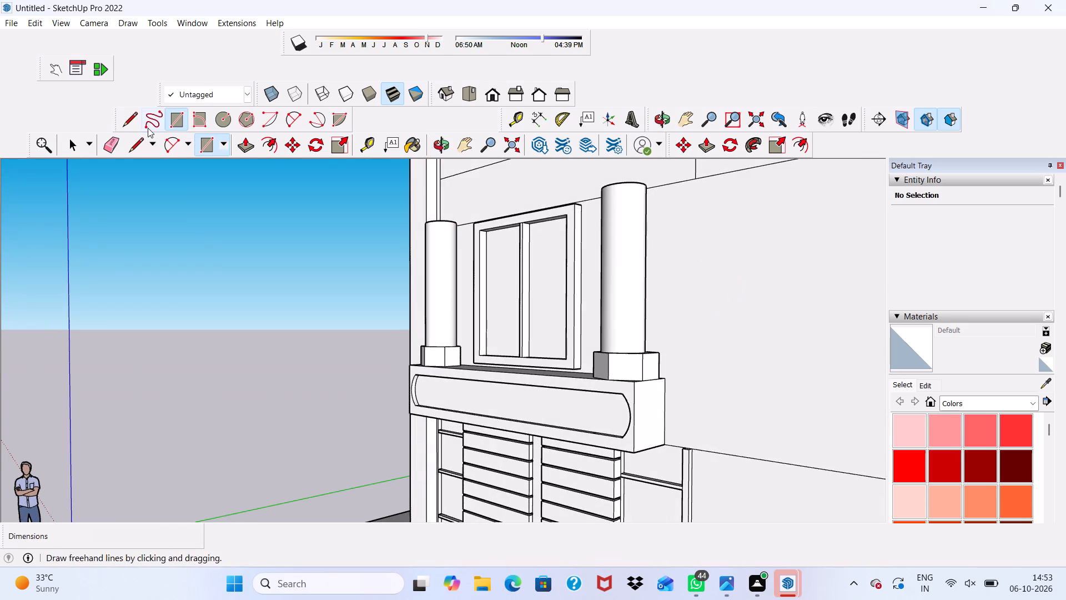
left_click(363, 139)
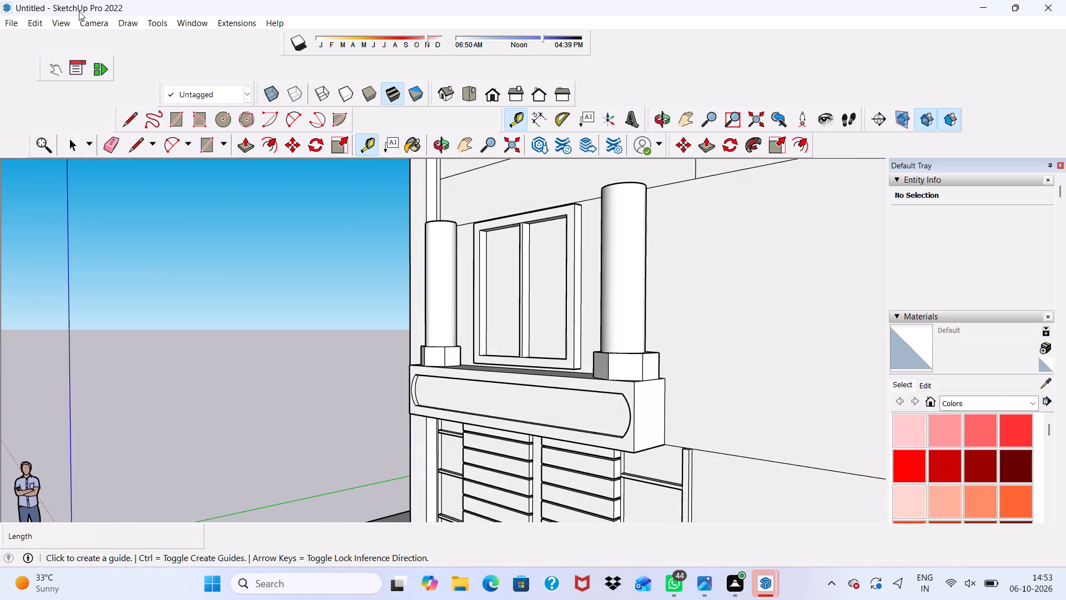
left_click(127, 122)
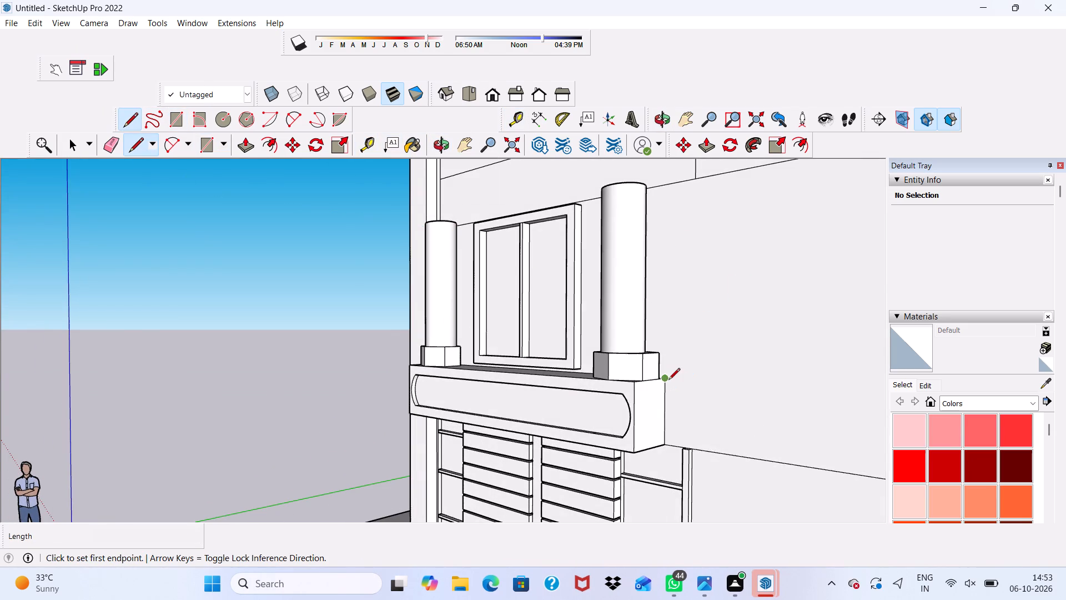
left_click(665, 376)
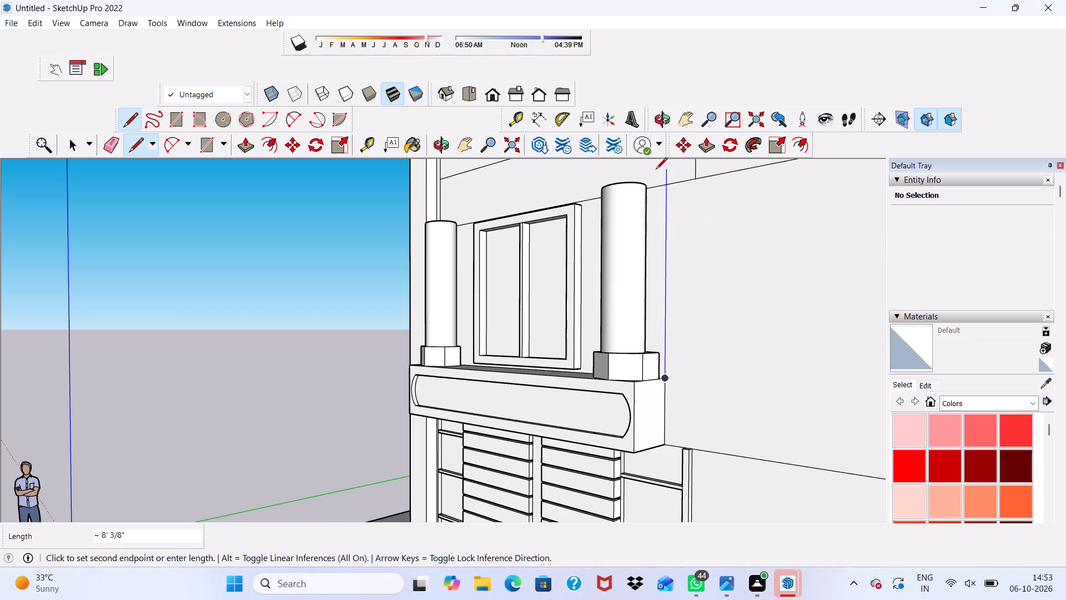
left_click(666, 164)
scroll(595, 246, "down", 2)
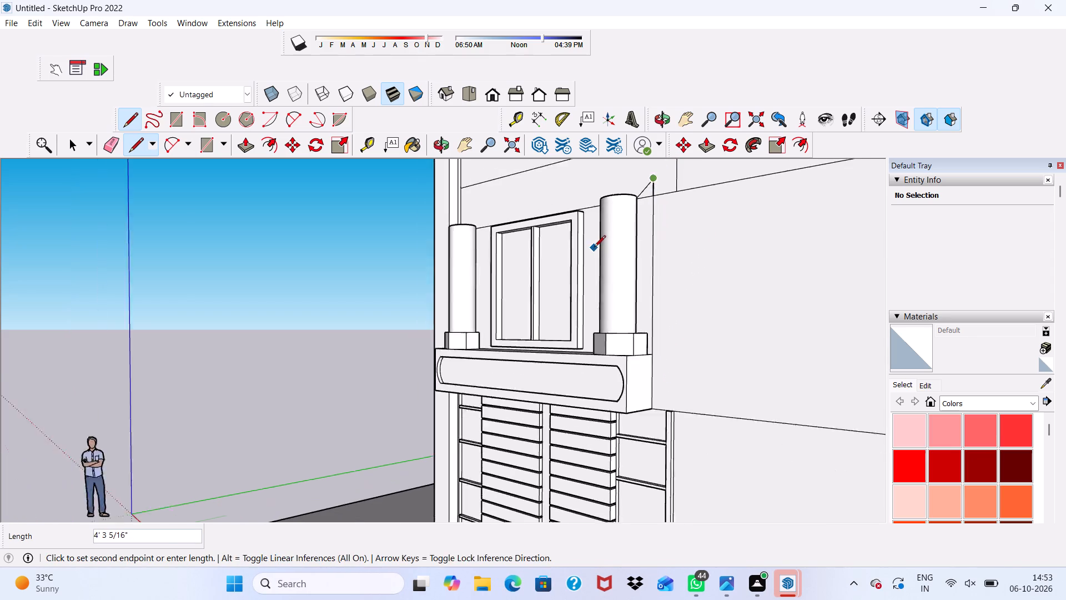
scroll(594, 248, "down", 2)
middle_click_drag(594, 248, 710, 291)
scroll(624, 153, "up", 7)
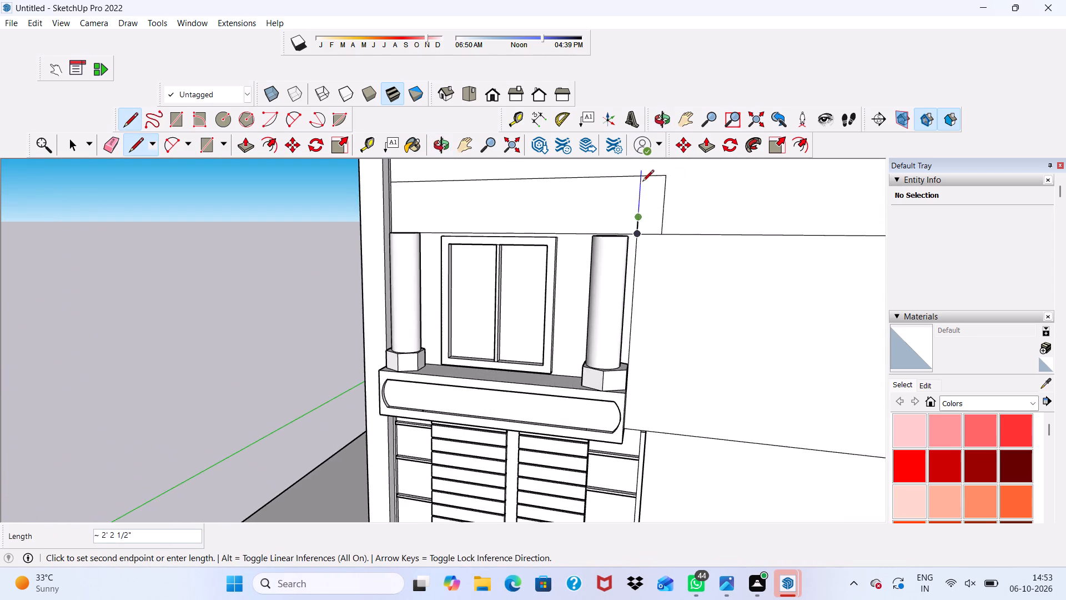
scroll(642, 182, "up", 4)
left_click(640, 169)
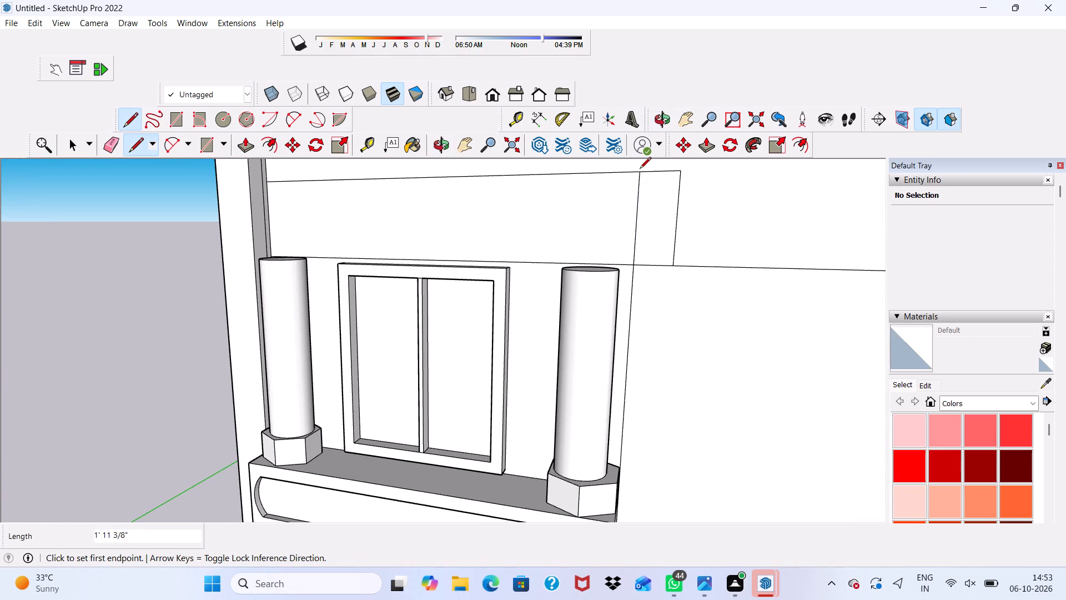
scroll(574, 234, "down", 3)
key("space")
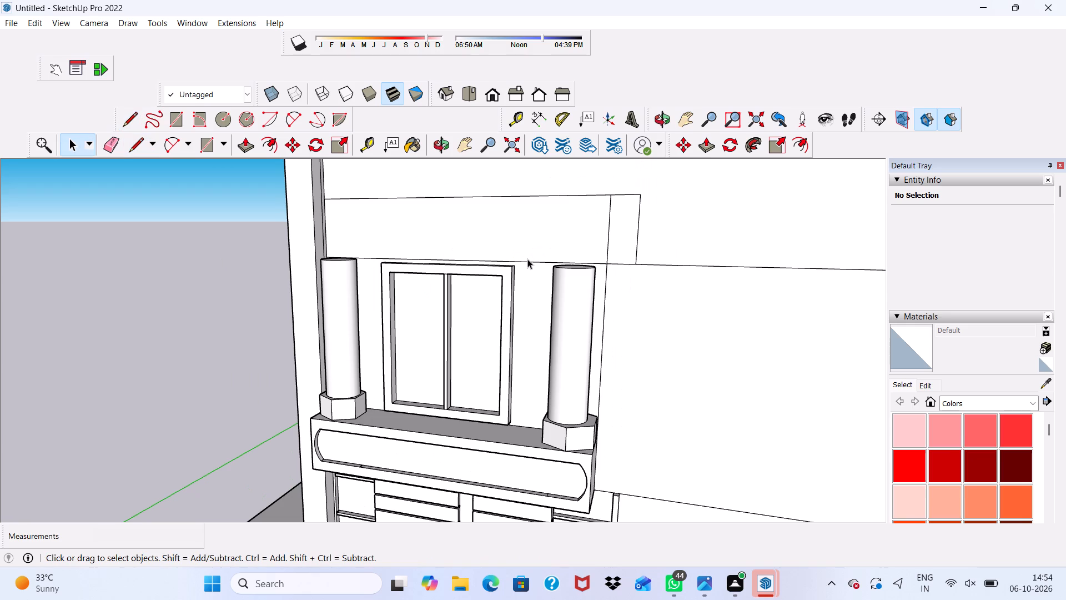
Erase the rectangle's top and side edges that extend beyond the new vertical line.
left_click(113, 137)
scroll(833, 265, "up", 3)
scroll(493, 210, "down", 1)
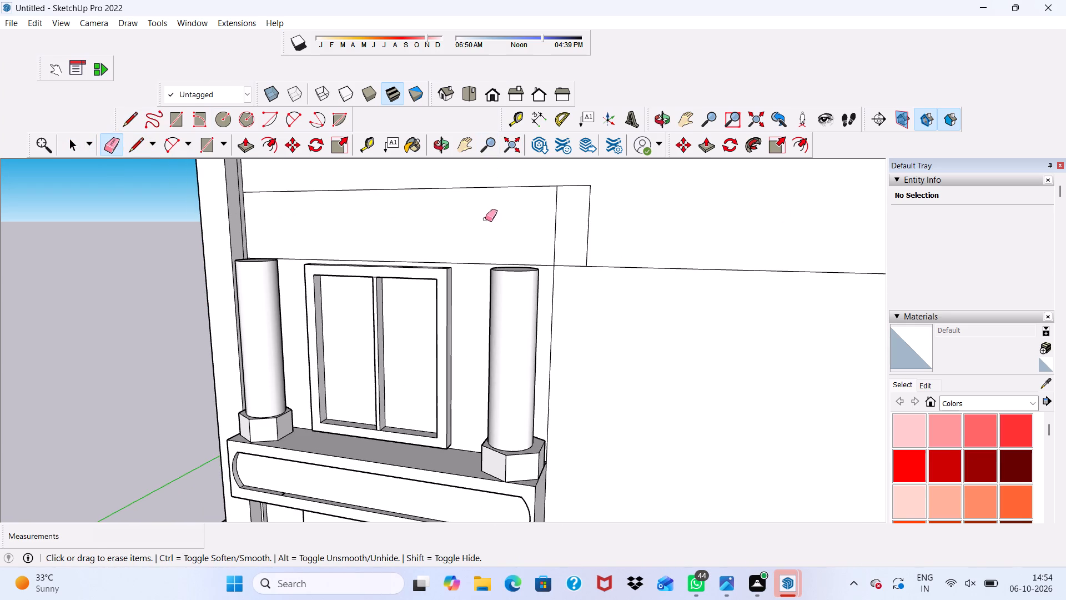
left_click_drag(579, 179, 589, 209)
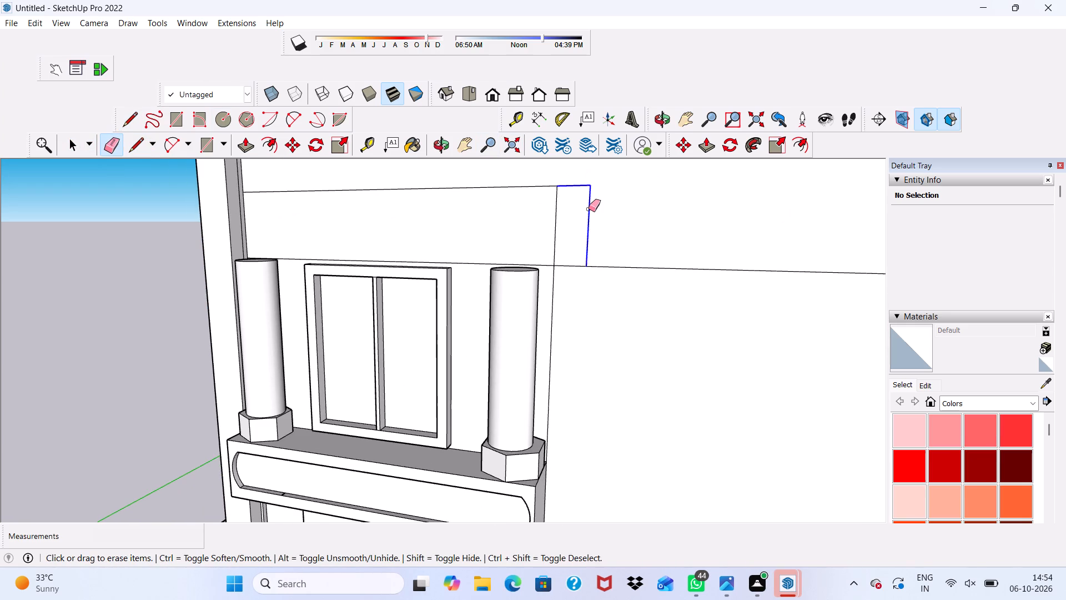
left_click_drag(589, 209, 594, 221)
Push/Pull the trimmed rectangle above the posts outward by 2' to form a beam.
scroll(722, 211, "down", 5)
middle_click_drag(720, 211, 611, 220)
scroll(611, 220, "up", 5)
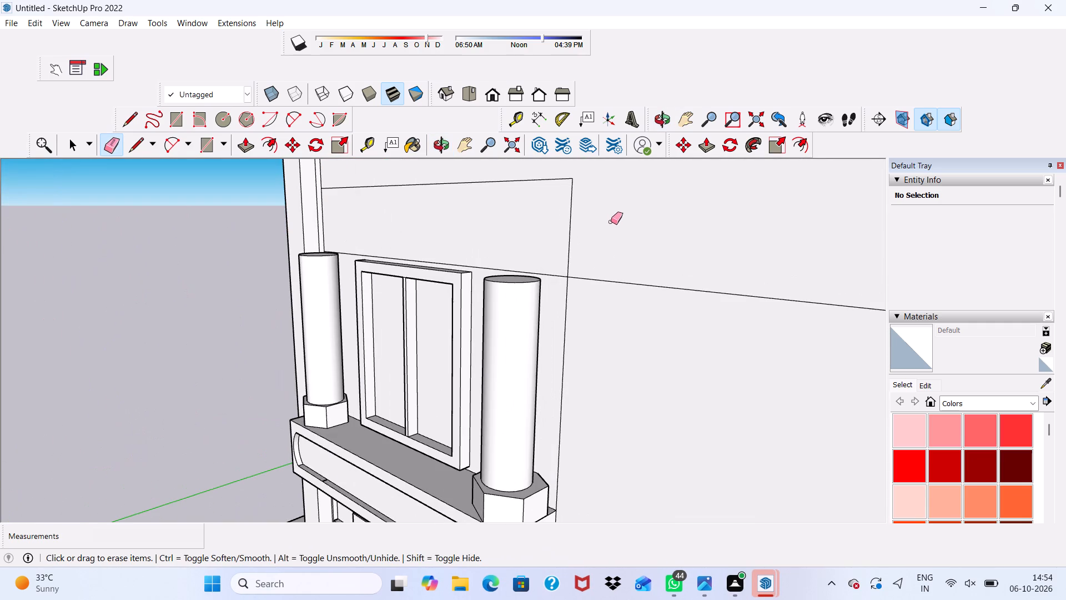
key("space")
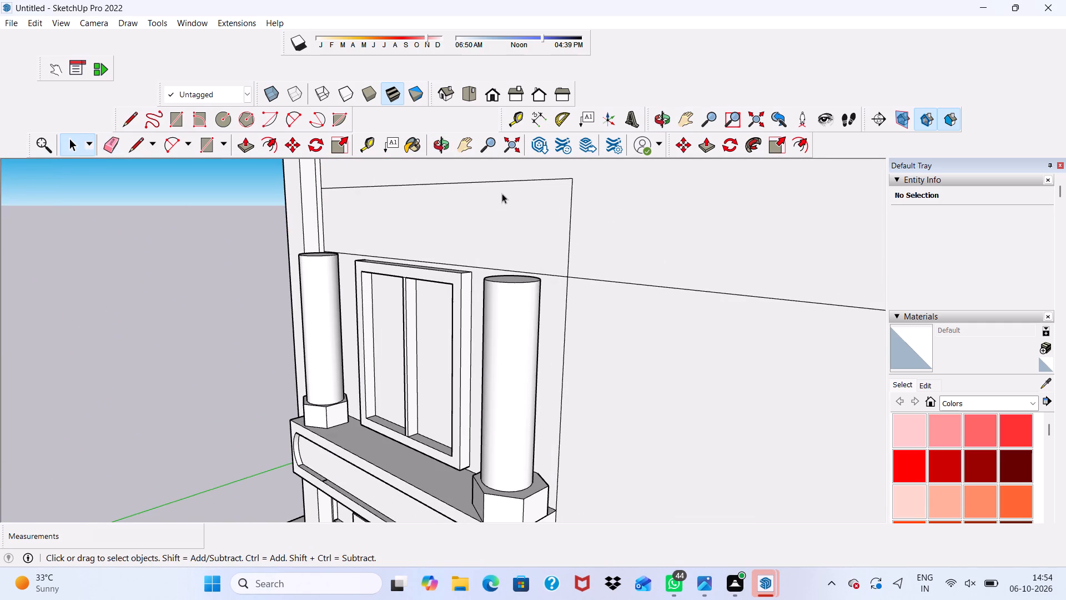
left_click(504, 204)
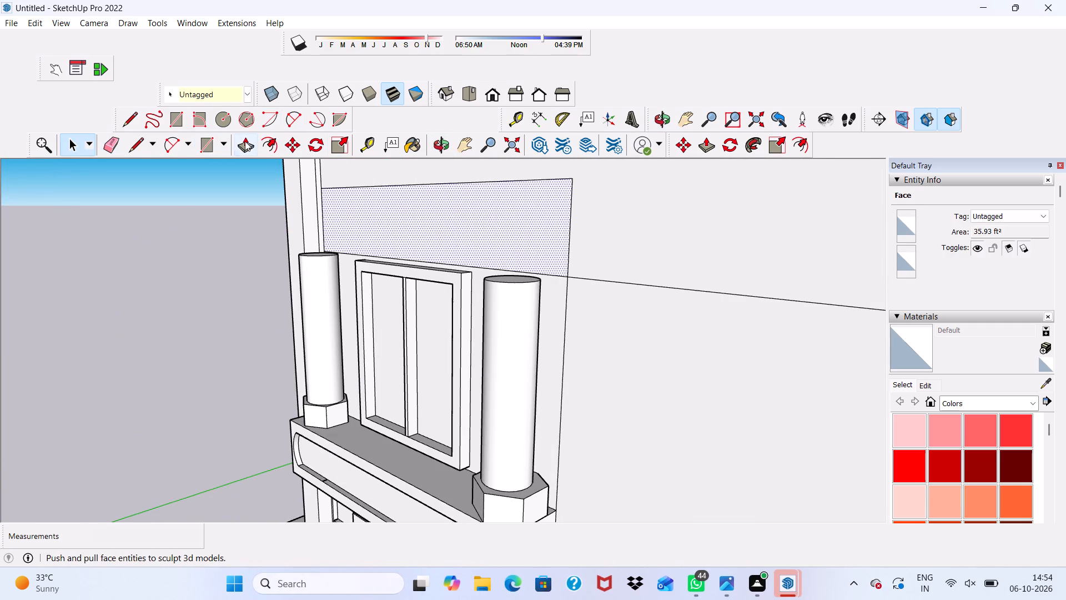
left_click(245, 141)
left_click(511, 214)
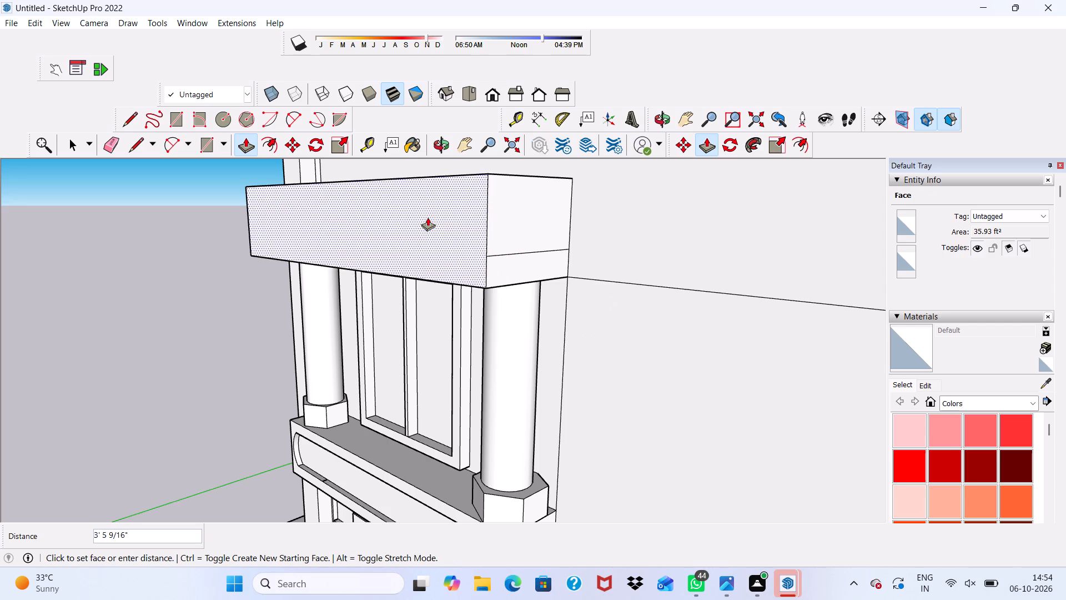
type("2'")
key("Return")
Measure the depth of the balcony slab along the bottom edge of its end face.
scroll(433, 187, "down", 6)
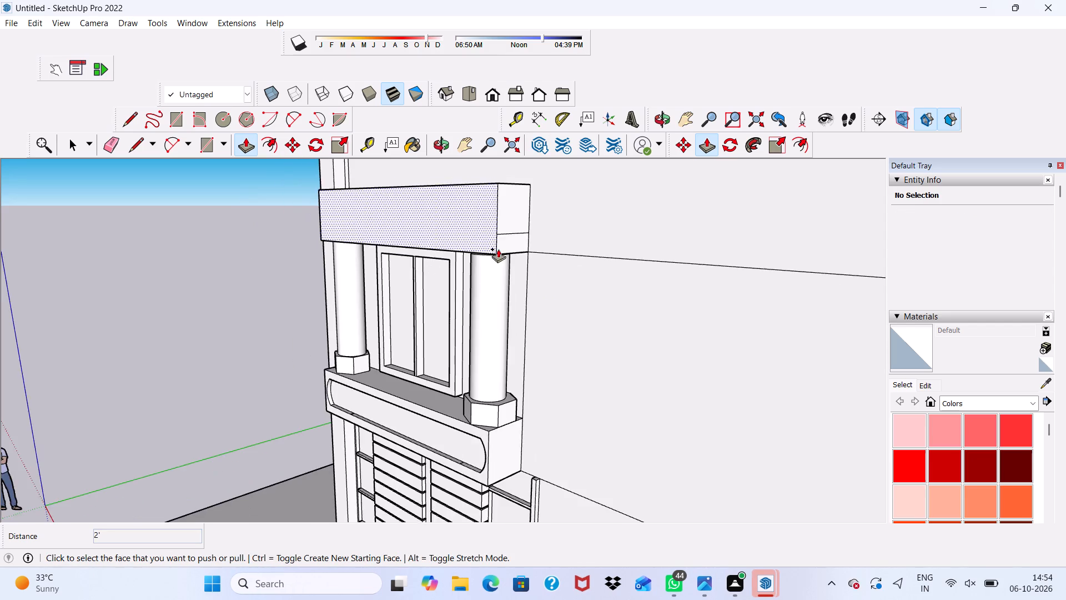
middle_click_drag(497, 249, 385, 275)
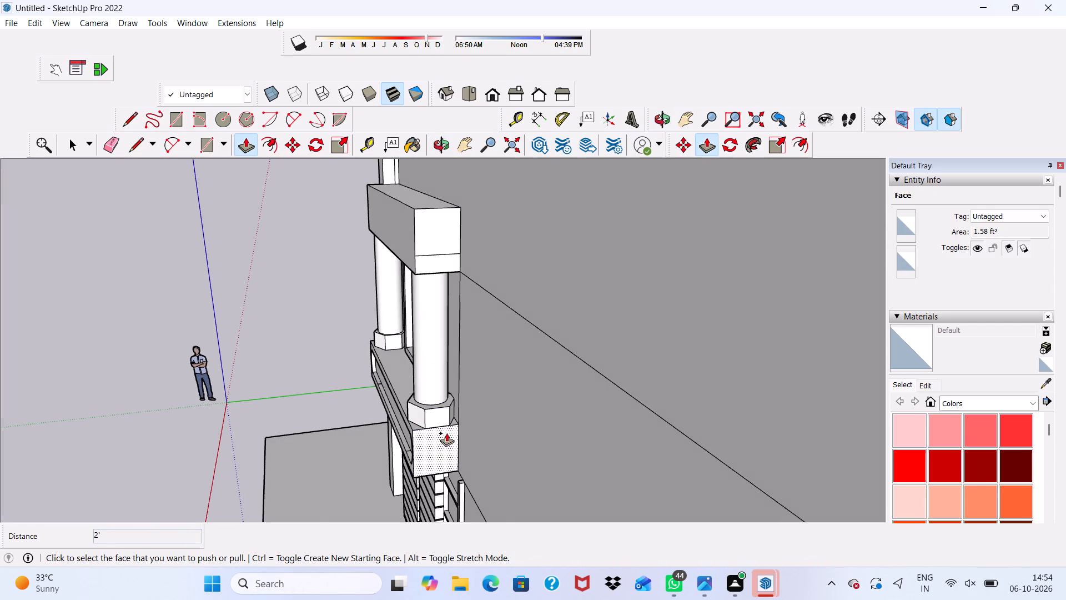
scroll(441, 387, "down", 5)
scroll(579, 91, "up", 1)
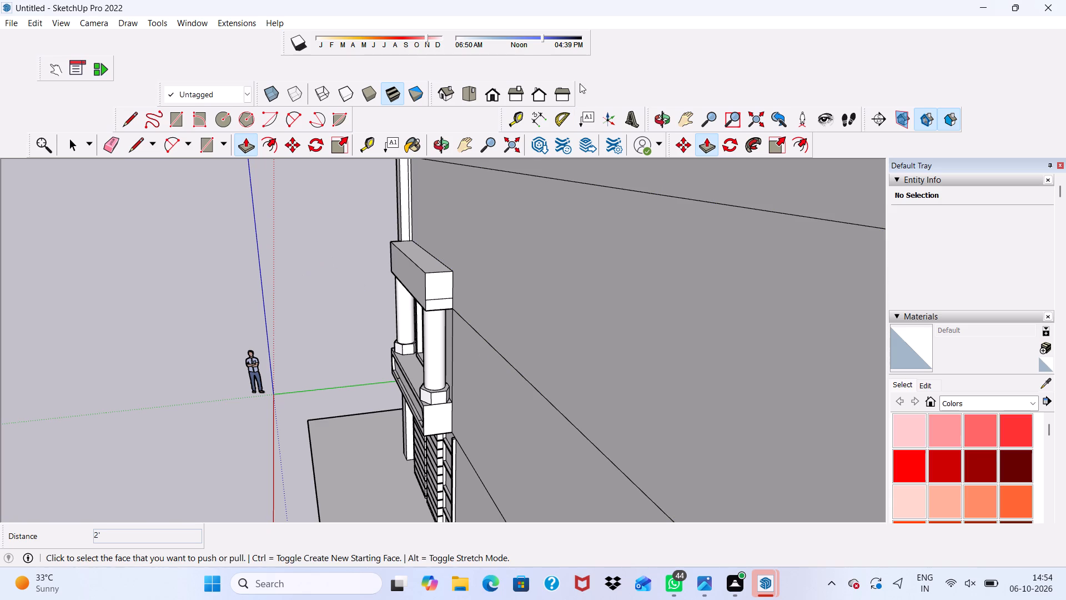
left_click(532, 119)
scroll(477, 597, "up", 6)
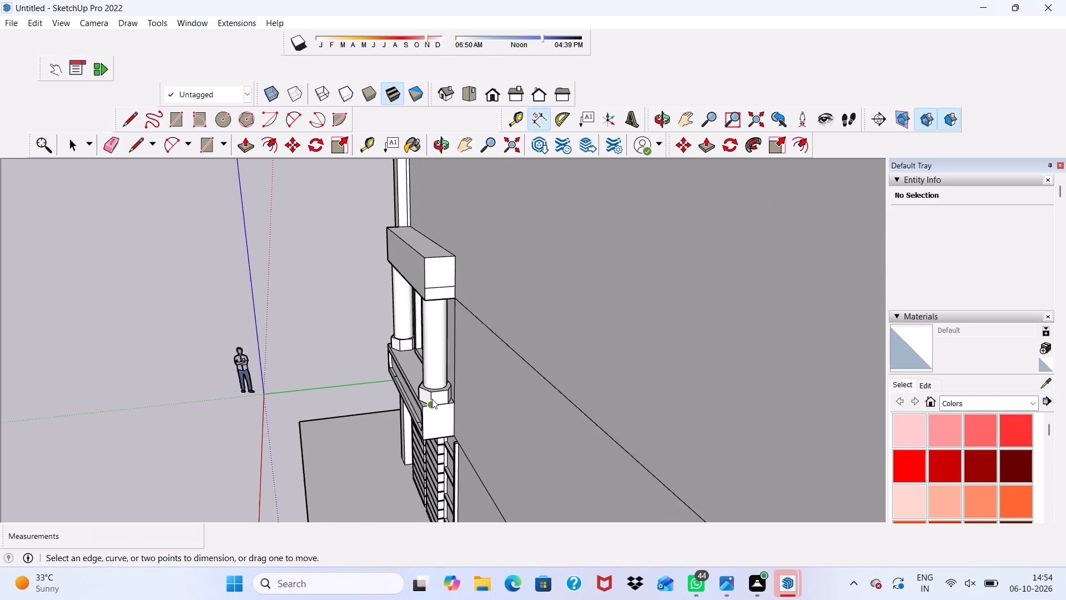
scroll(432, 399, "up", 1)
scroll(415, 448, "up", 5)
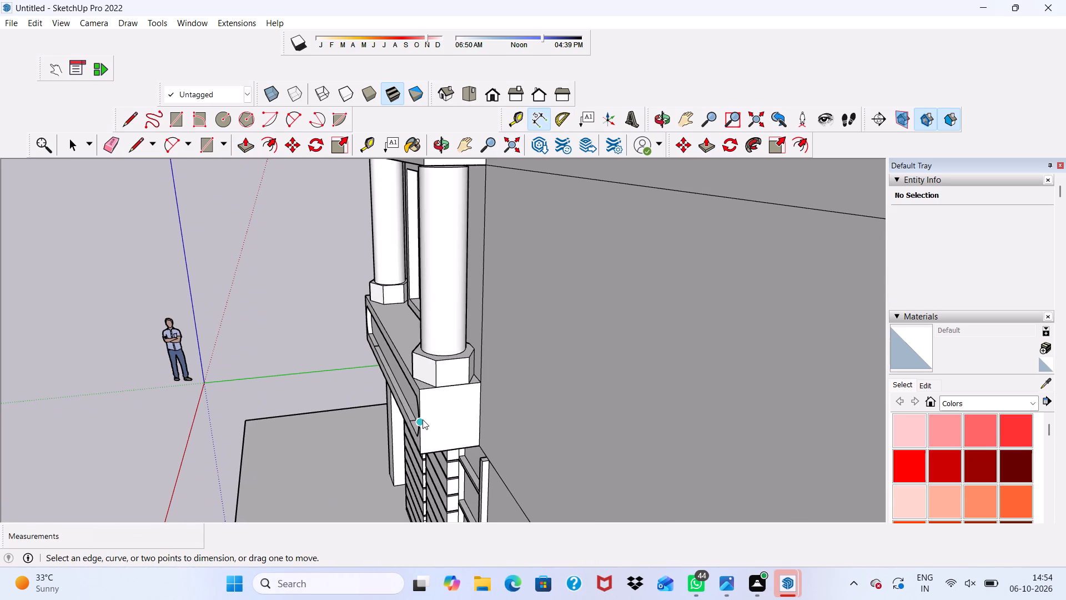
left_click(423, 419)
scroll(464, 422, "up", 3)
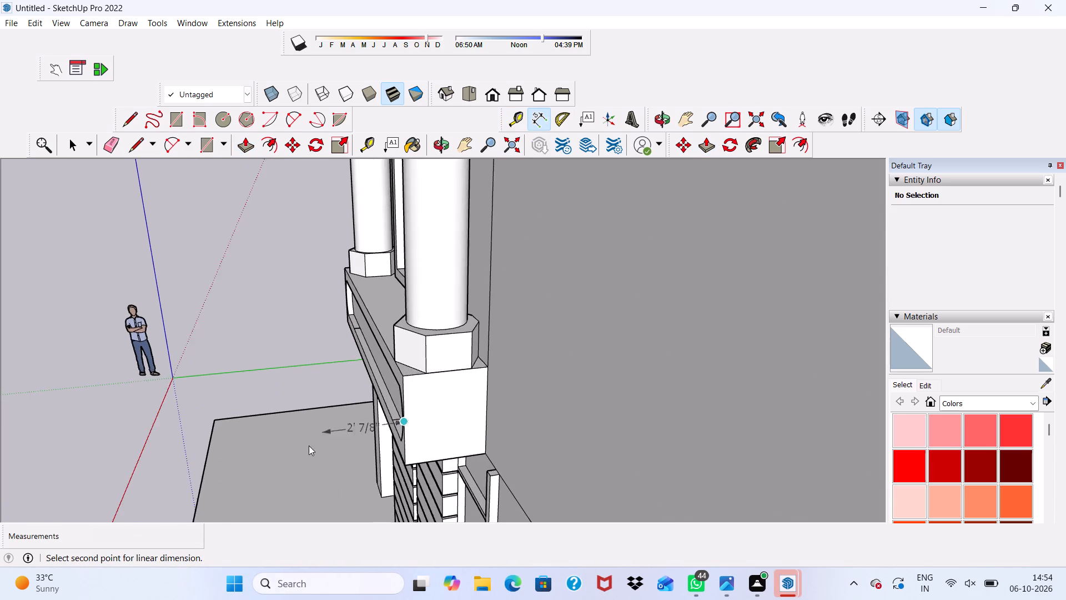
scroll(305, 448, "down", 3)
scroll(408, 454, "up", 4)
key("space")
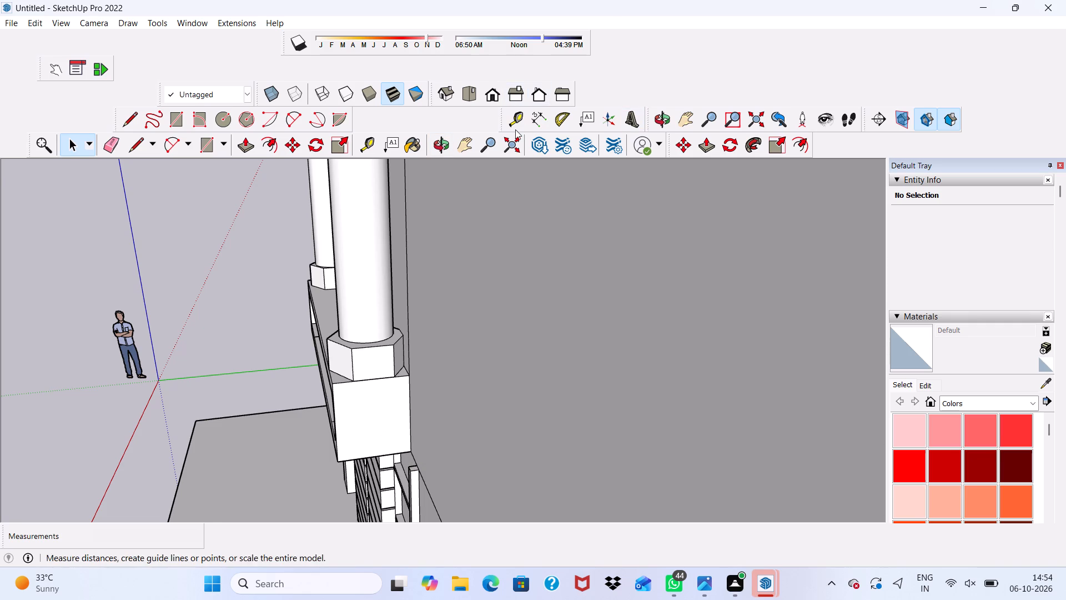
left_click(536, 114)
scroll(250, 421, "up", 4)
scroll(313, 351, "up", 1)
scroll(291, 353, "down", 4)
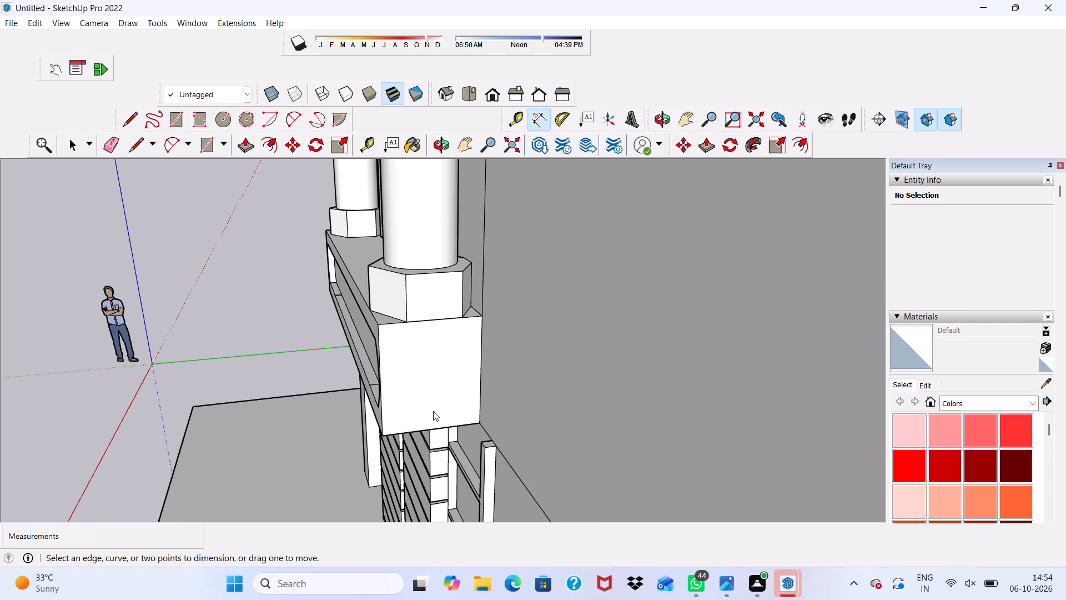
scroll(392, 426, "up", 4)
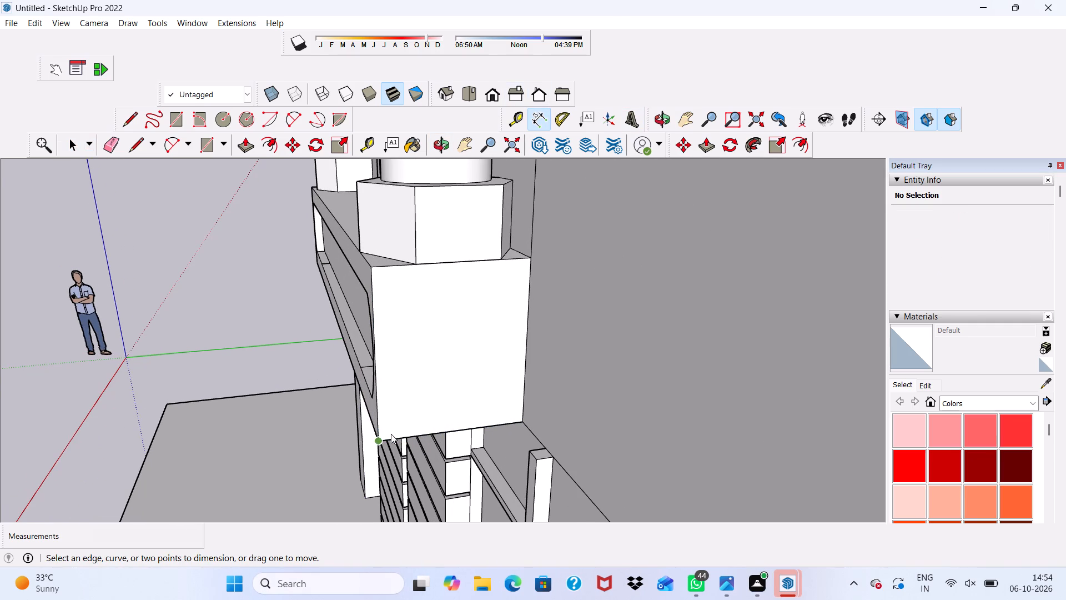
left_click(380, 439)
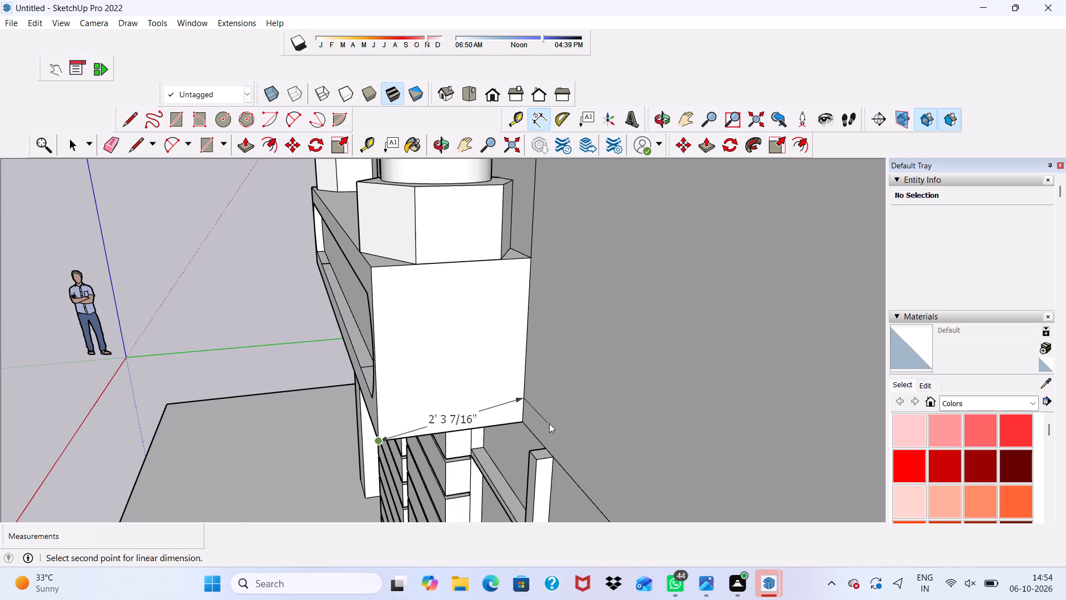
left_click(529, 424)
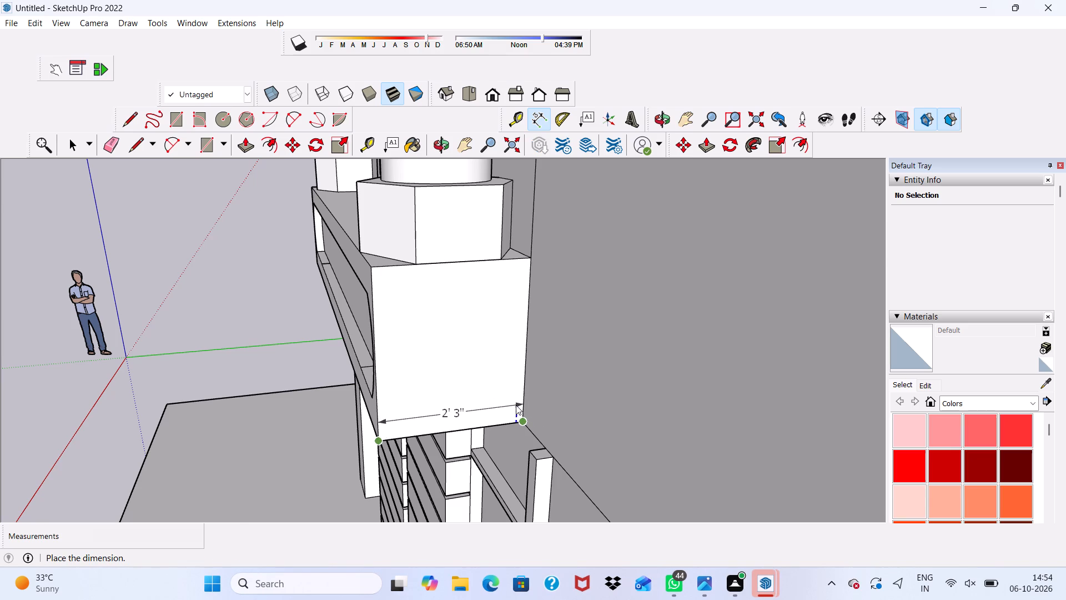
middle_click(516, 404)
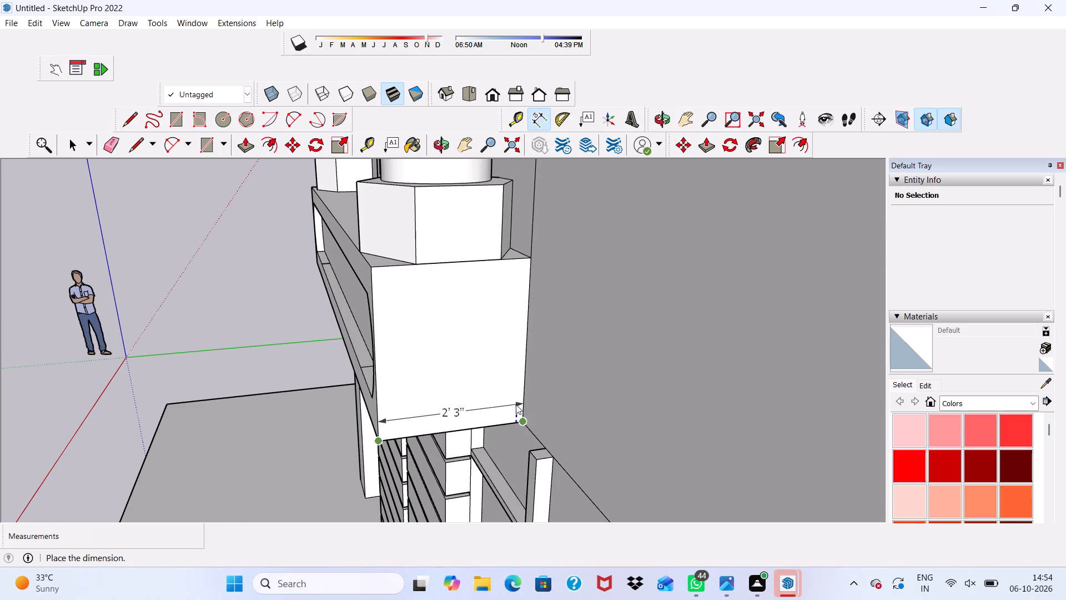
scroll(516, 404, "down", 3)
key("space")
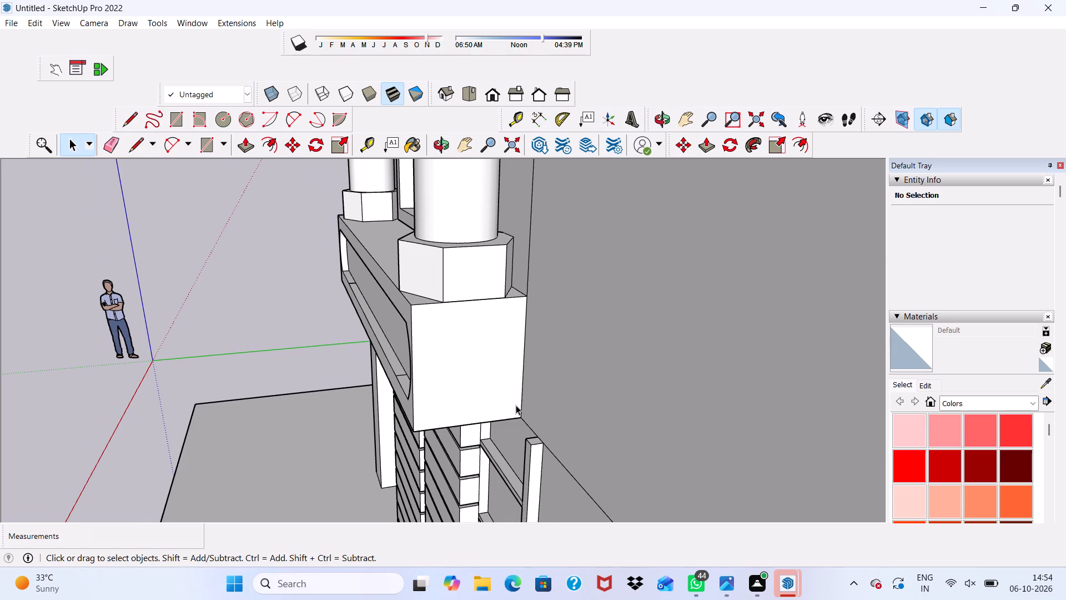
Erase the leftover horizontal edge across the end face of the beam above the posts.
scroll(516, 405, "up", 4)
scroll(516, 405, "down", 7)
scroll(495, 461, "down", 5)
scroll(375, 461, "down", 3)
middle_click_drag(348, 449, 391, 437)
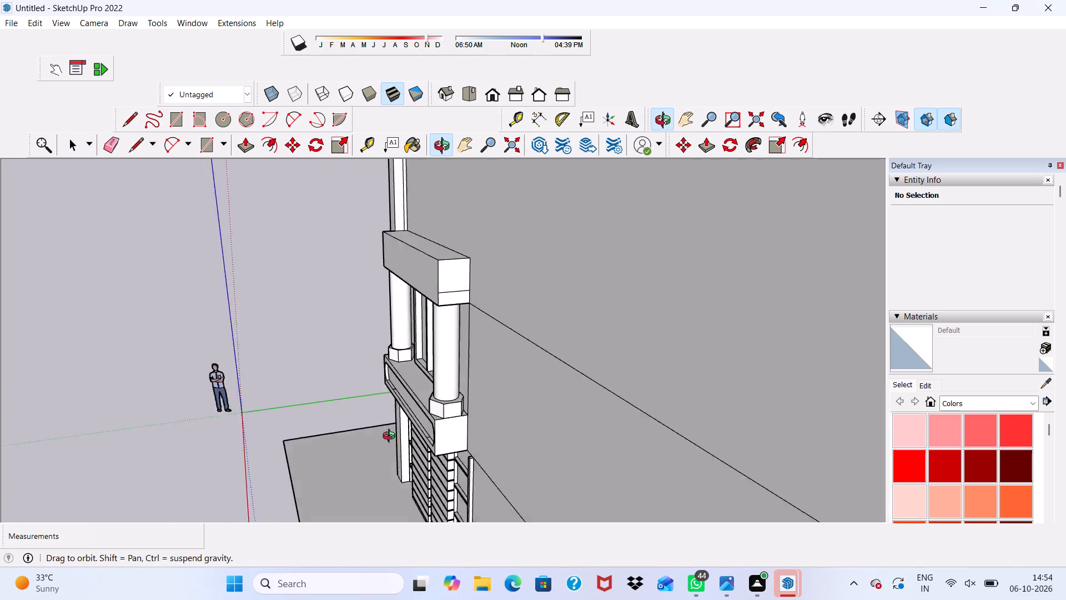
middle_click_drag(391, 437, 410, 436)
left_click(109, 138)
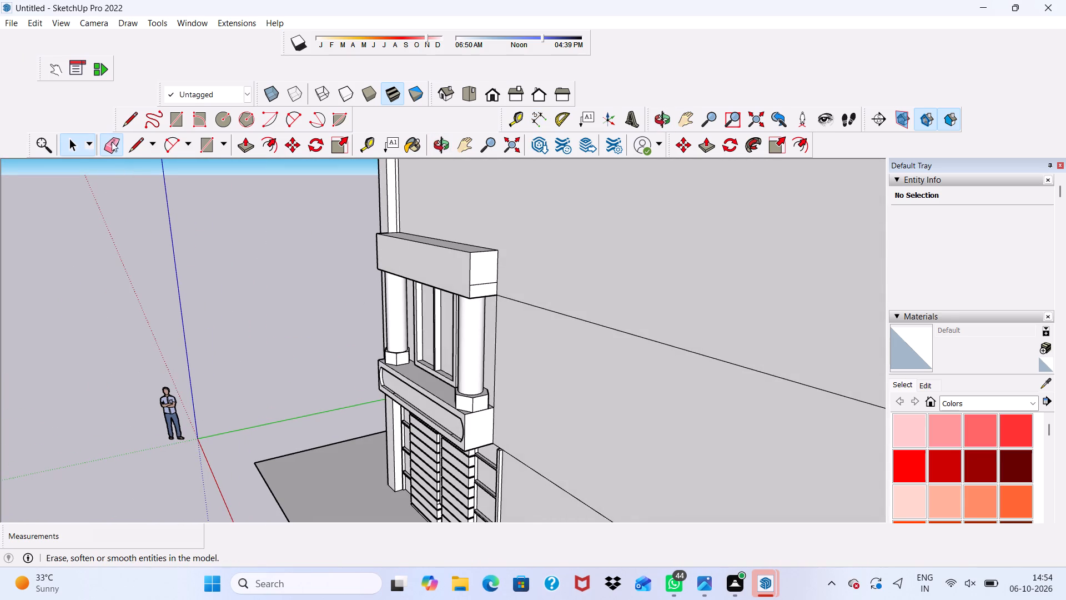
scroll(618, 373, "up", 4)
scroll(378, 227, "up", 2)
left_click_drag(461, 244, 460, 262)
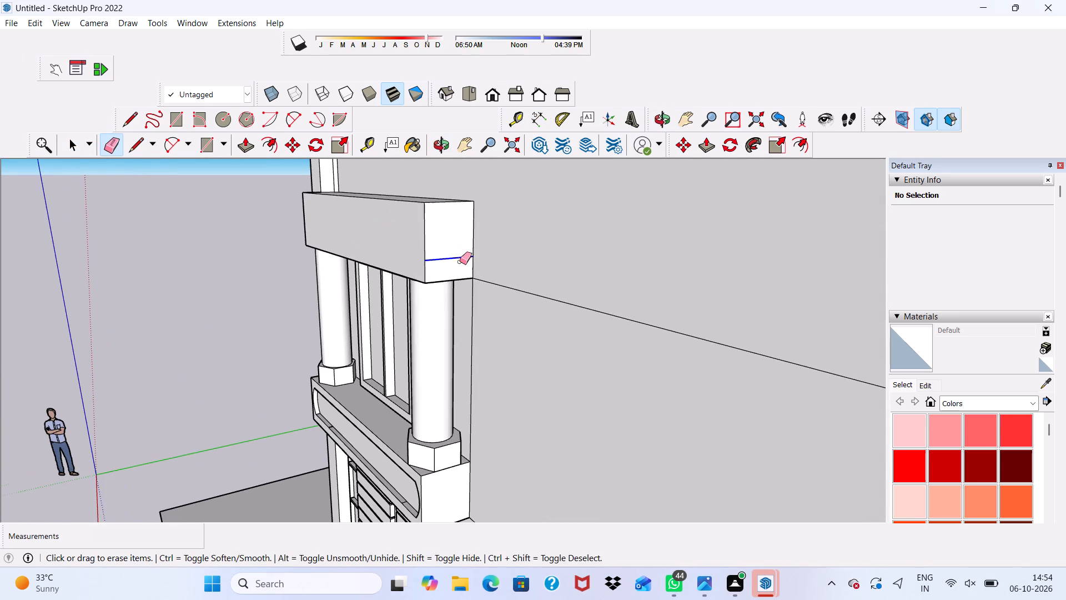
left_click_drag(460, 262, 460, 278)
Examine the beam above the balcony posts and window from above, from the front and from below.
scroll(409, 291, "down", 3)
middle_click_drag(311, 319, 537, 469)
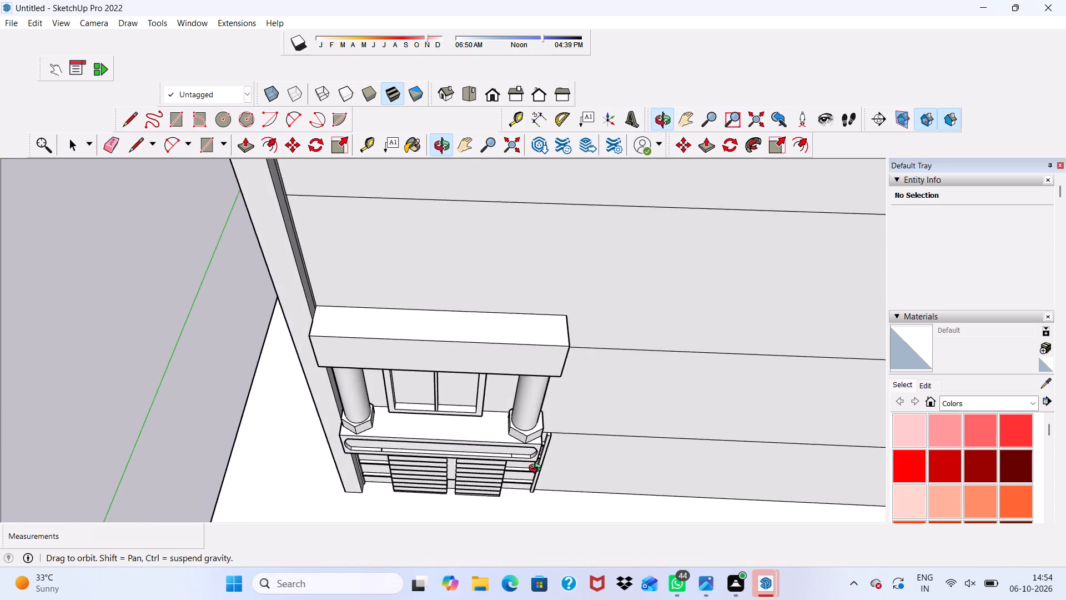
middle_click_drag(537, 469, 416, 316)
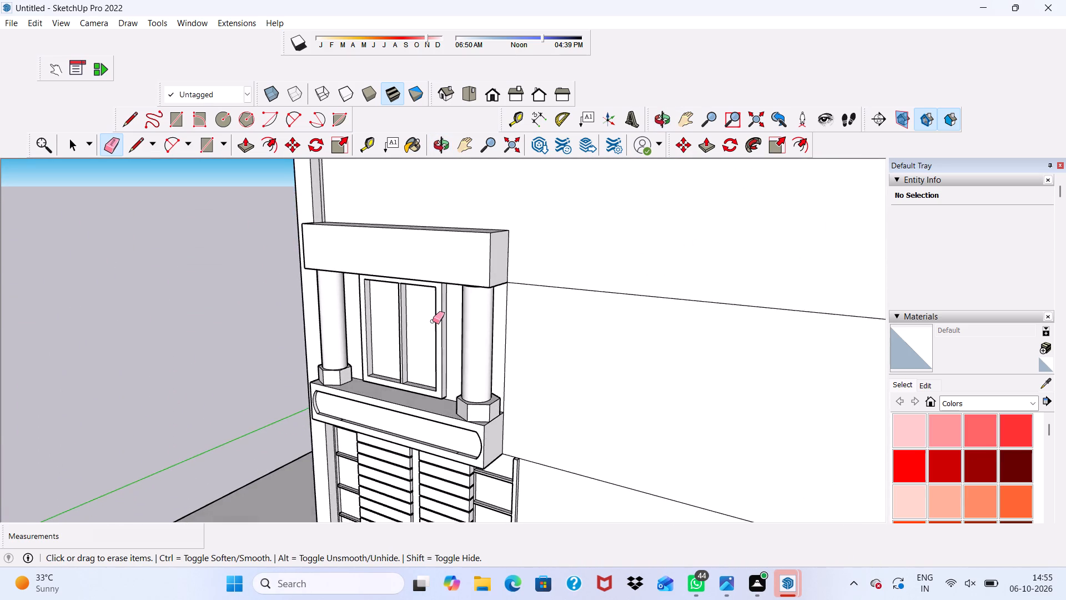
scroll(436, 323, "down", 1)
scroll(437, 324, "up", 1)
scroll(449, 334, "down", 5)
middle_click_drag(440, 303, 505, 213)
scroll(517, 249, "up", 3)
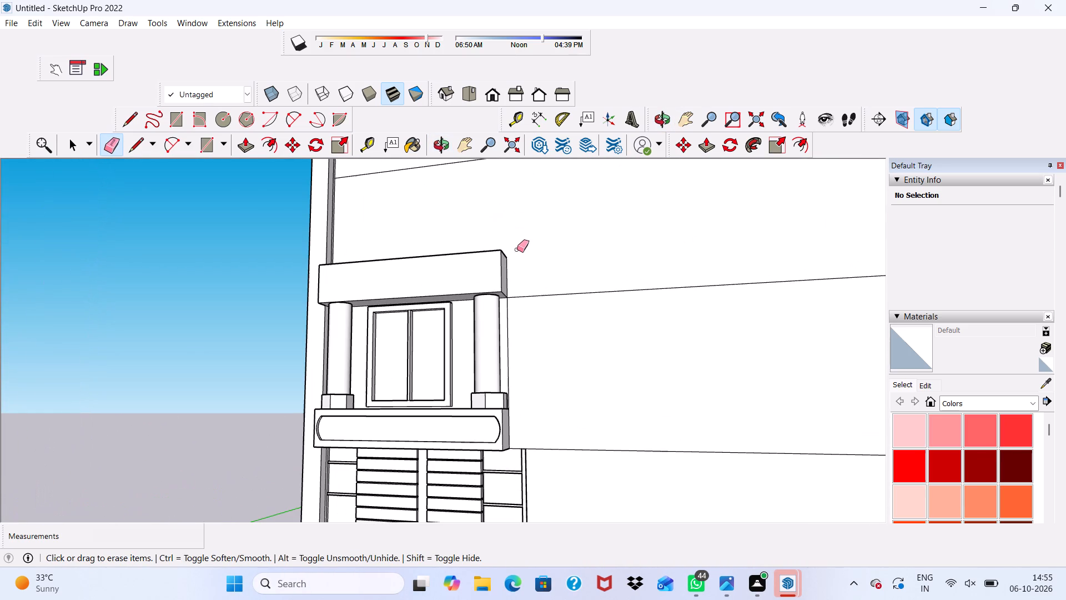
key("space")
scroll(466, 234, "up", 2)
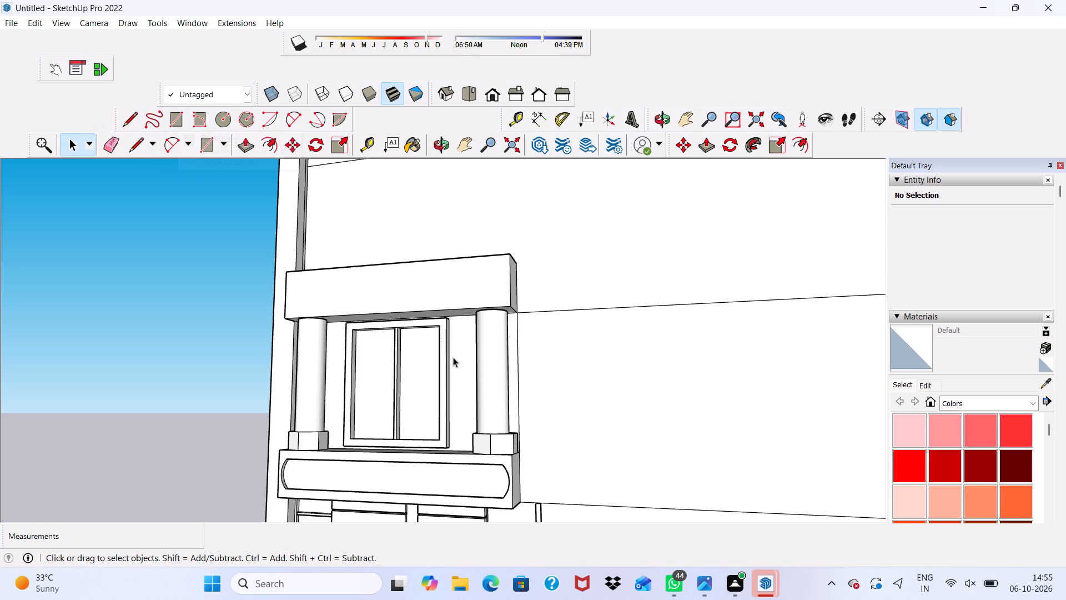
middle_click_drag(455, 357, 580, 447)
scroll(451, 311, "up", 3)
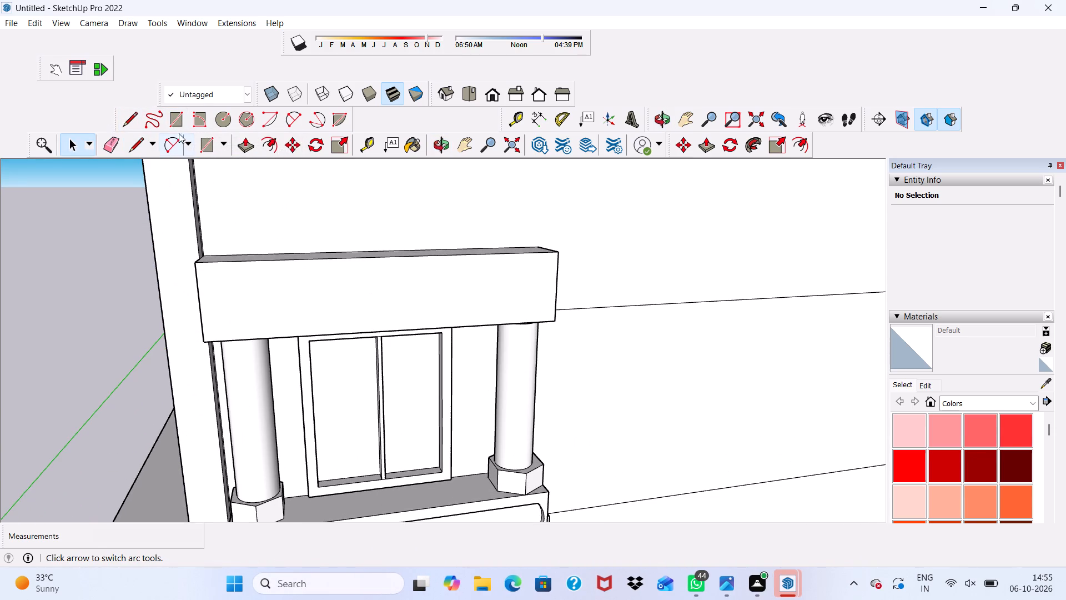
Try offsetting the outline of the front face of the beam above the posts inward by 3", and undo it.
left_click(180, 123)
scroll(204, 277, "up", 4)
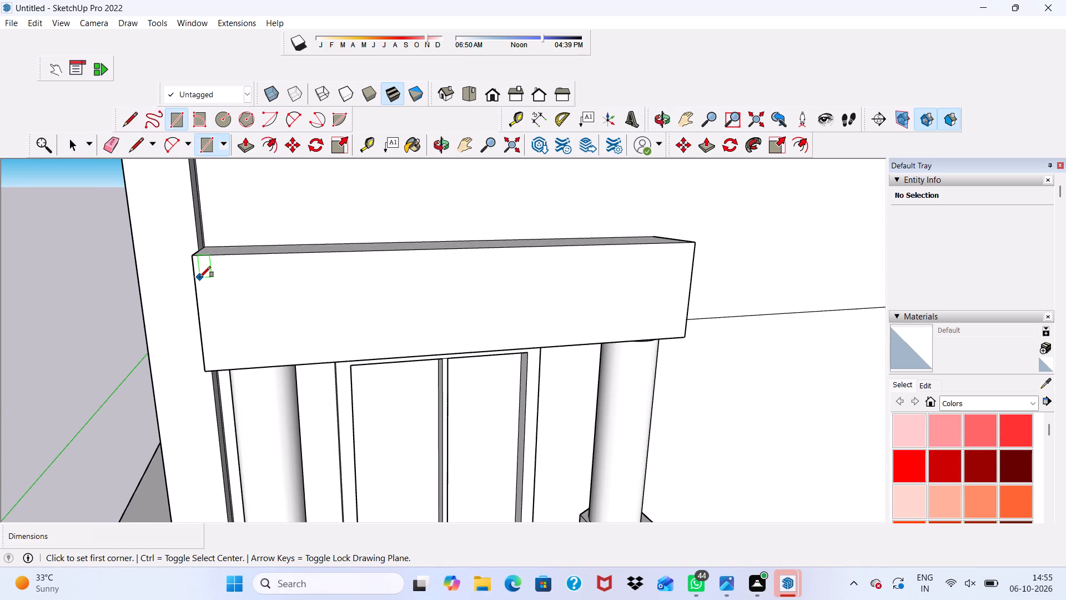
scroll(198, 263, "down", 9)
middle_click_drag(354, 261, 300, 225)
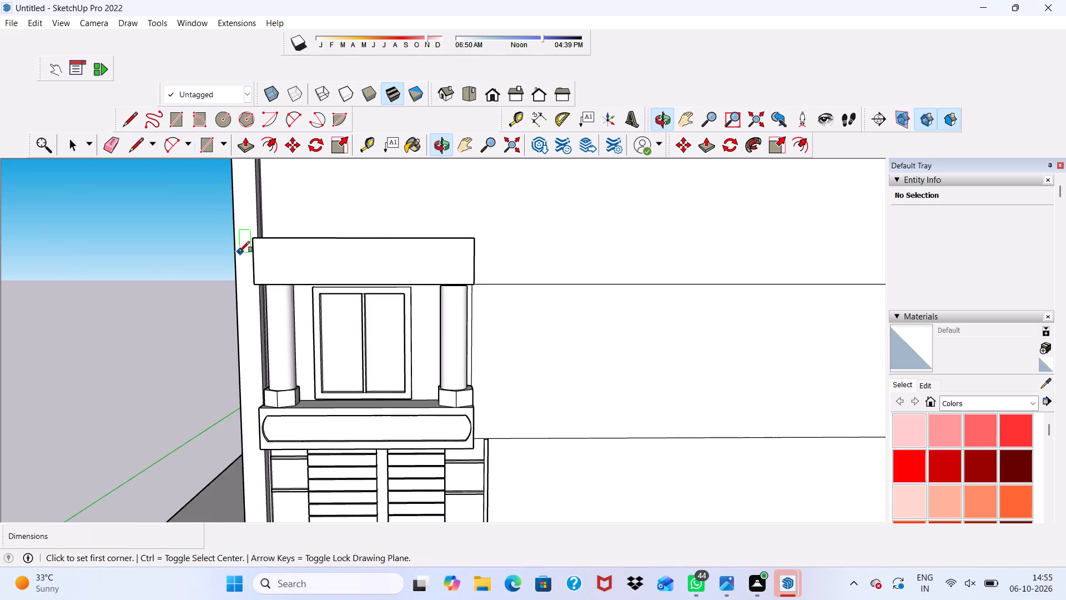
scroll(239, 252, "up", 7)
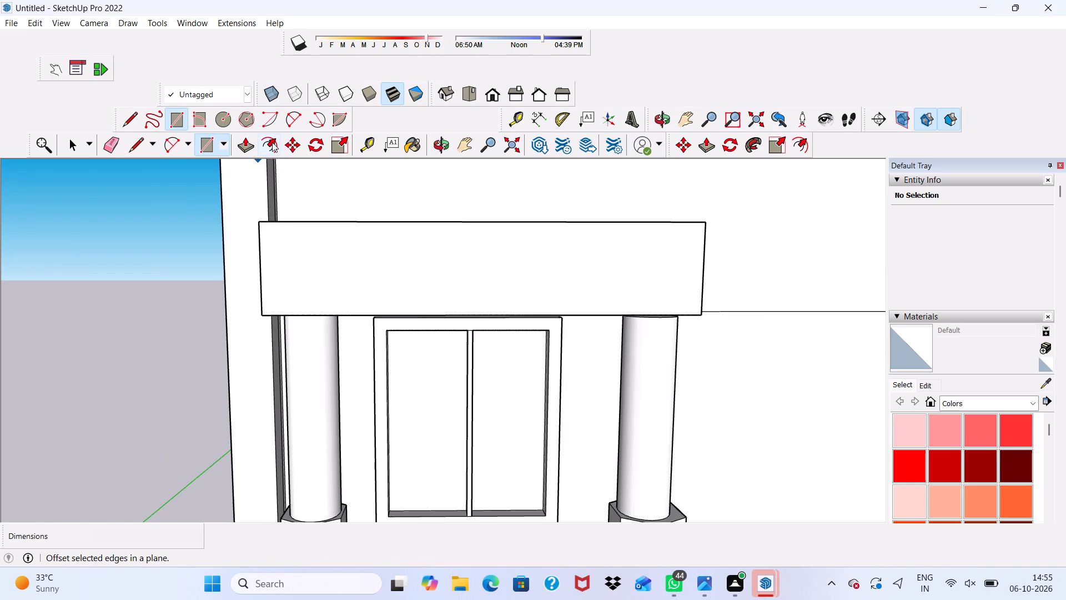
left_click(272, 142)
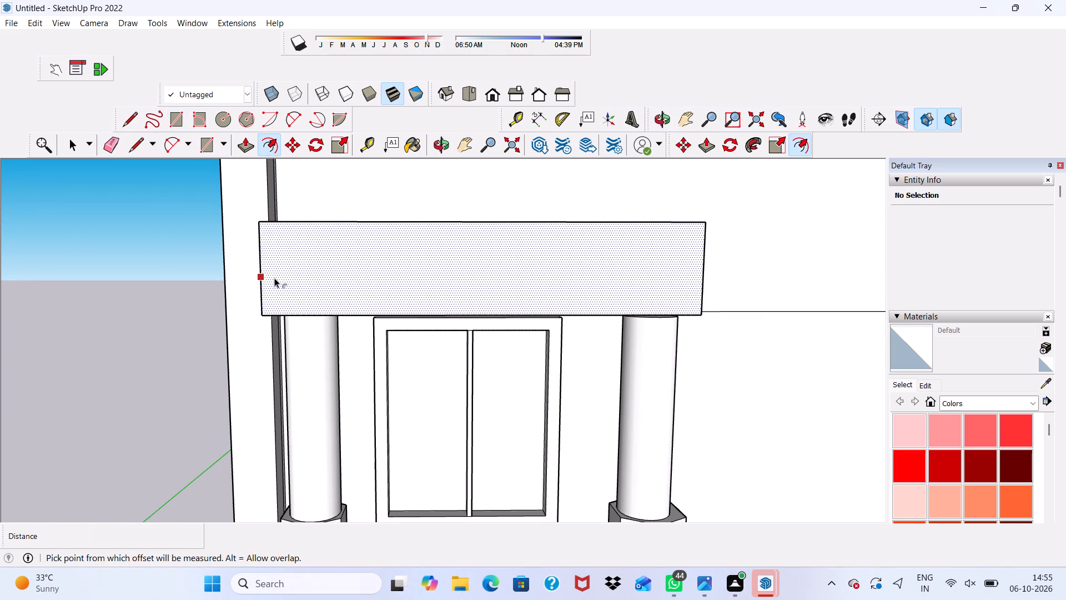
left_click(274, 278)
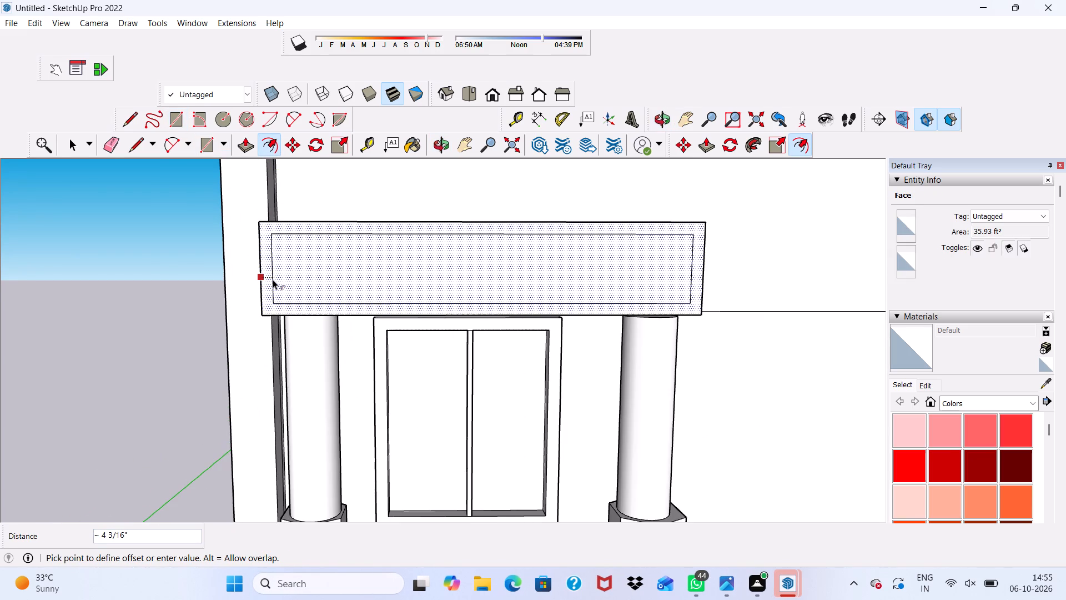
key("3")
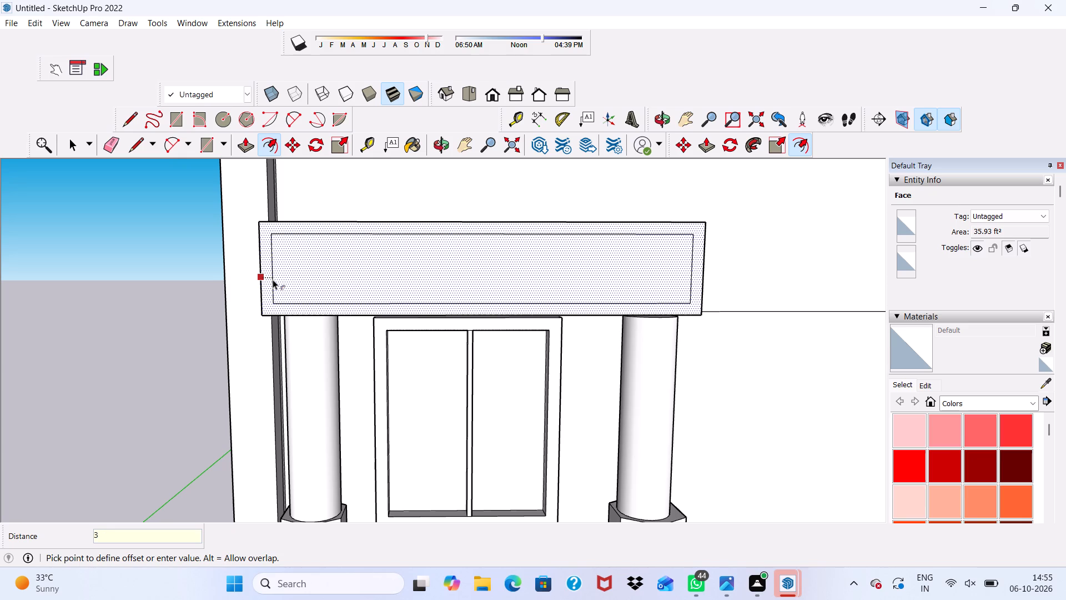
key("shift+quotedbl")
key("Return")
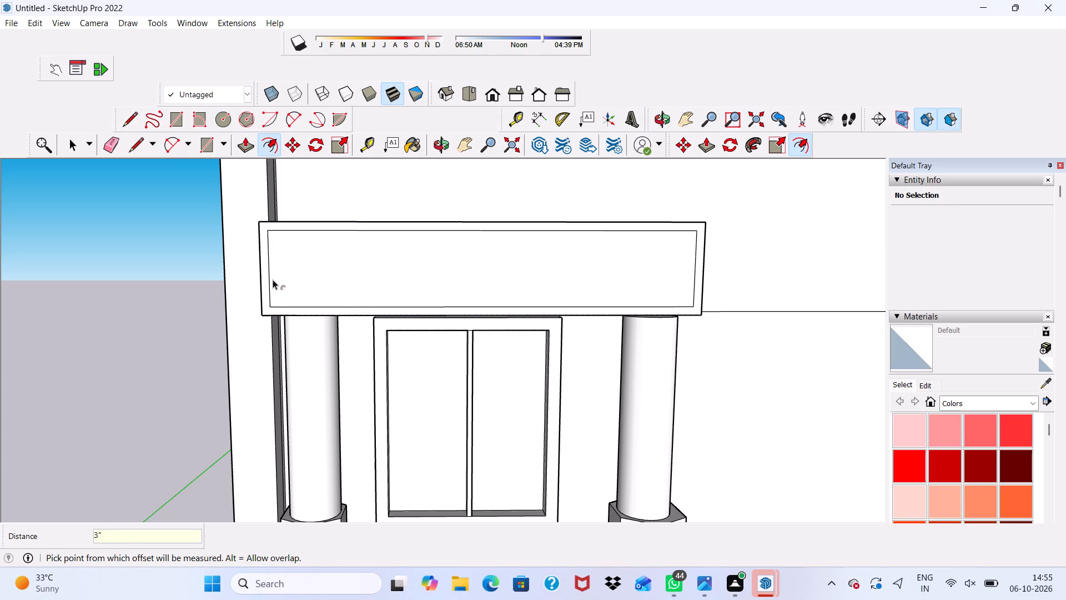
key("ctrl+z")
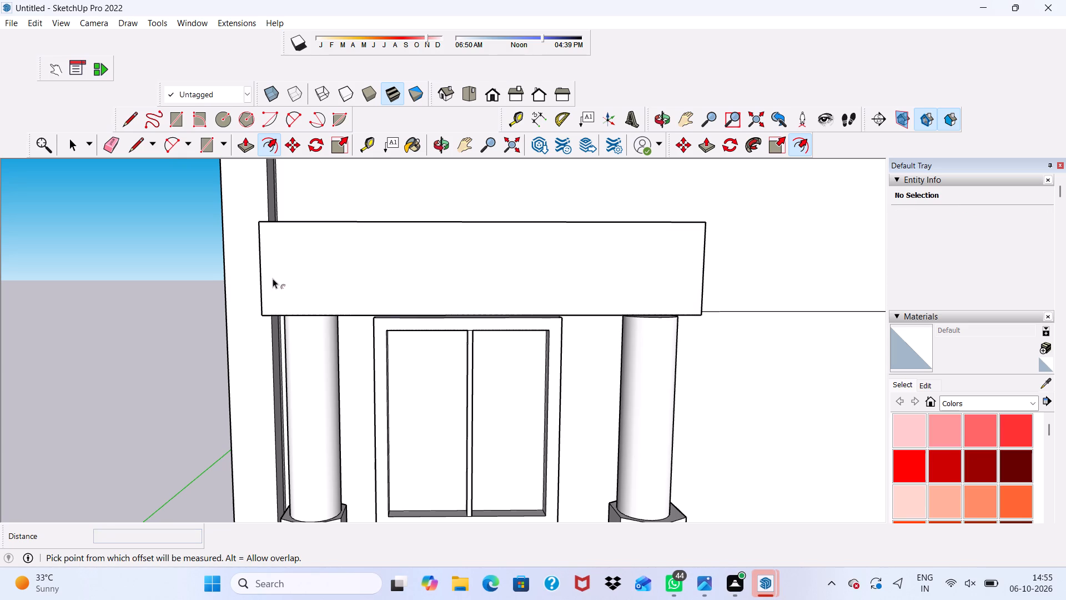
Offset the outline of the beam's front face inward by about 6" to form an inner rectangular panel.
left_click(271, 151)
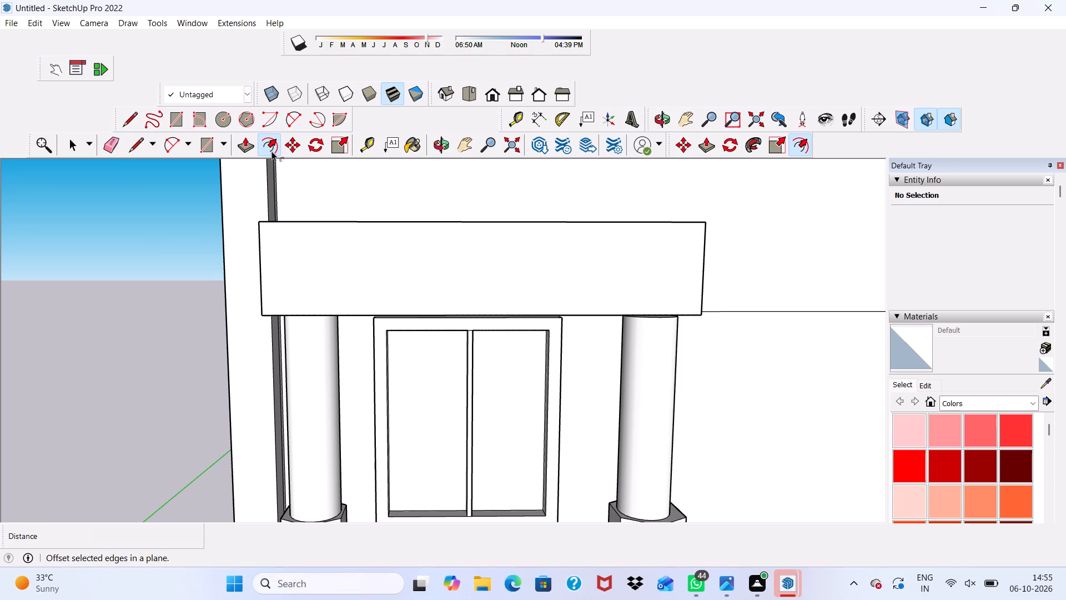
left_click(296, 248)
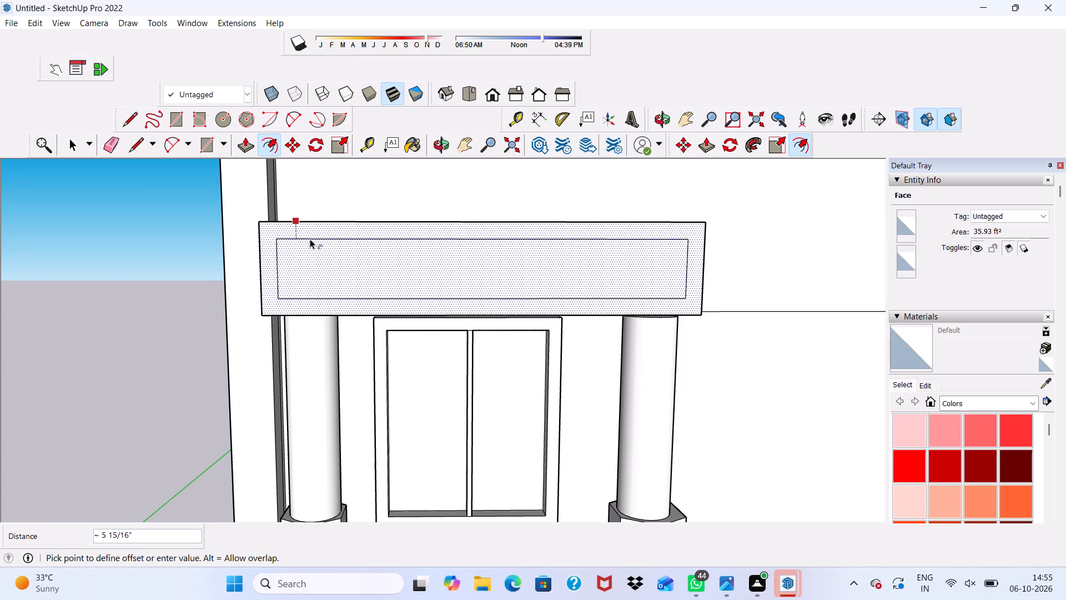
left_click(310, 239)
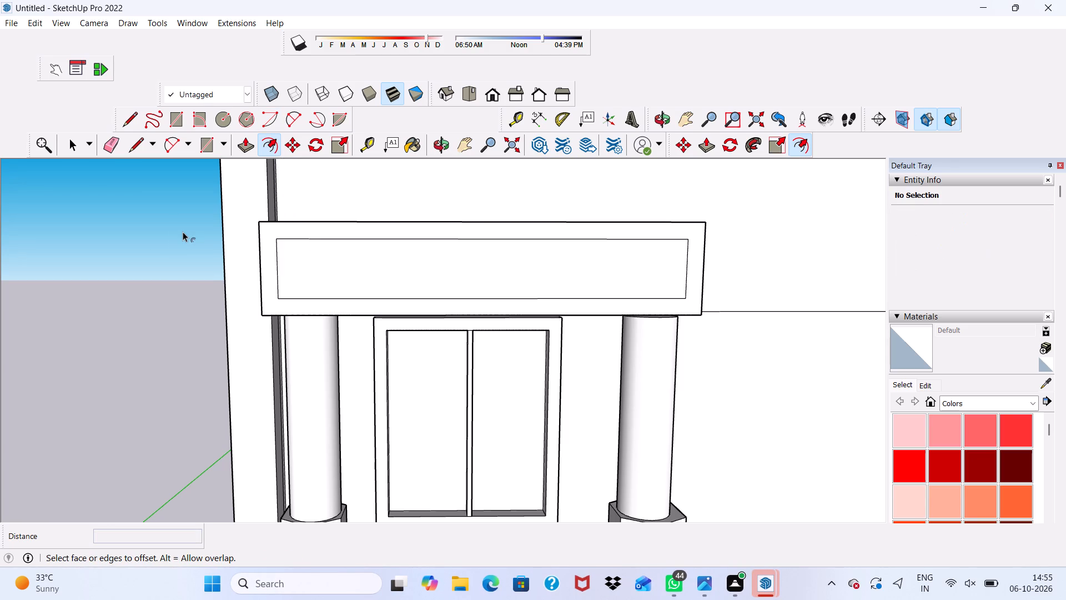
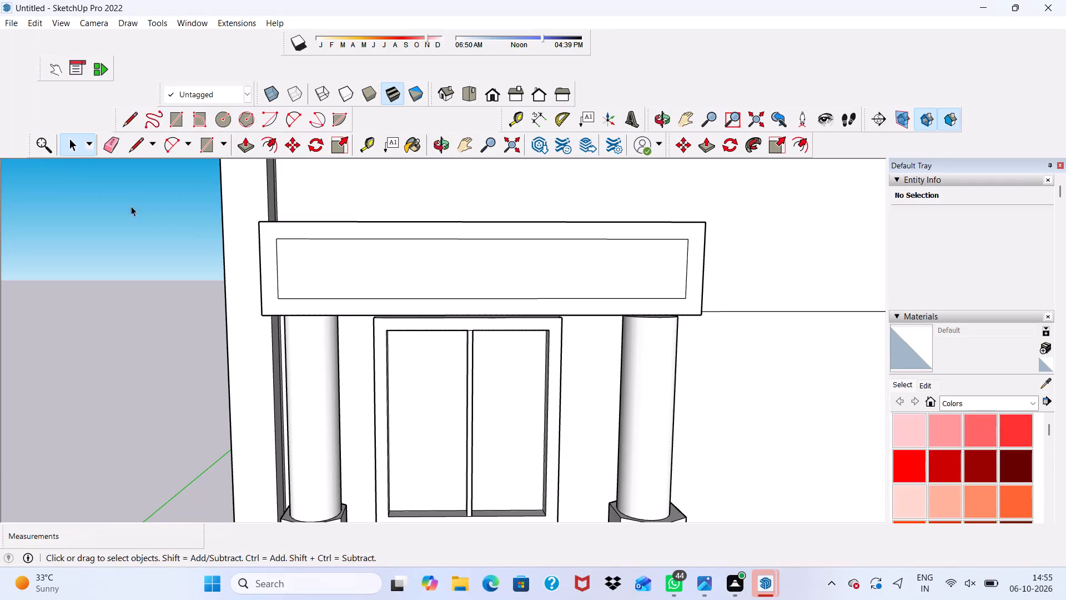
Erase the two short vertical end edges of the inner rectangle on the beam above the columns.
left_click(107, 143)
scroll(279, 270, "up", 5)
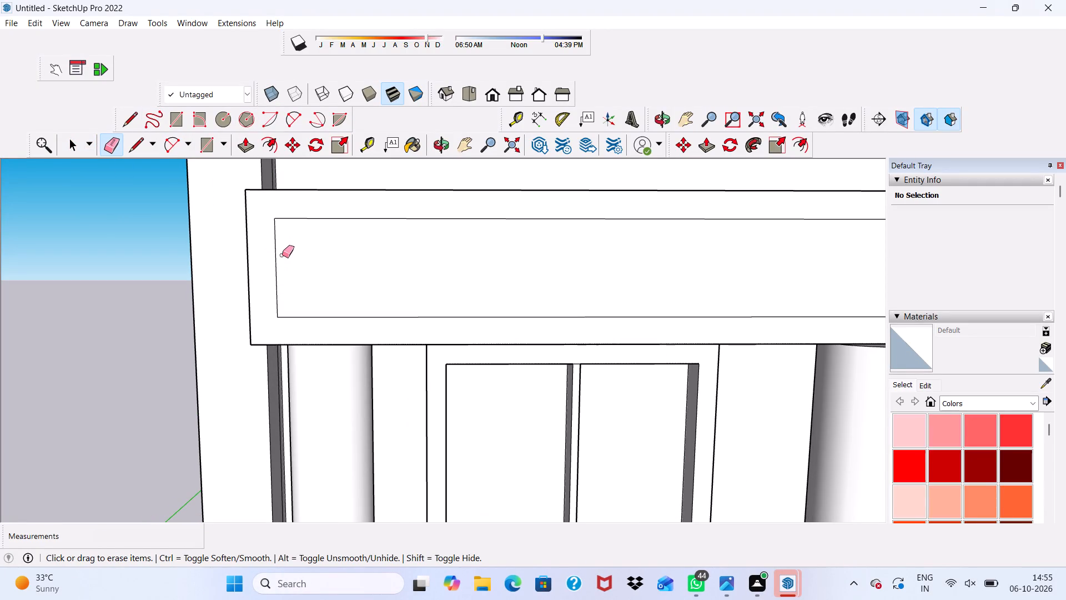
left_click_drag(278, 262, 273, 266)
scroll(116, 209, "down", 5)
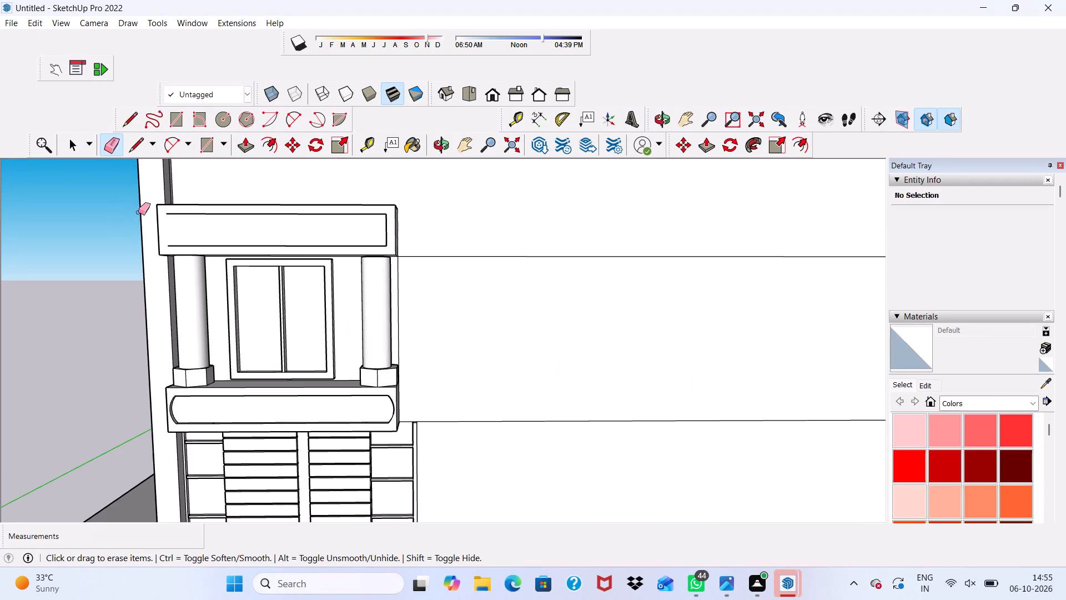
scroll(323, 208, "up", 1)
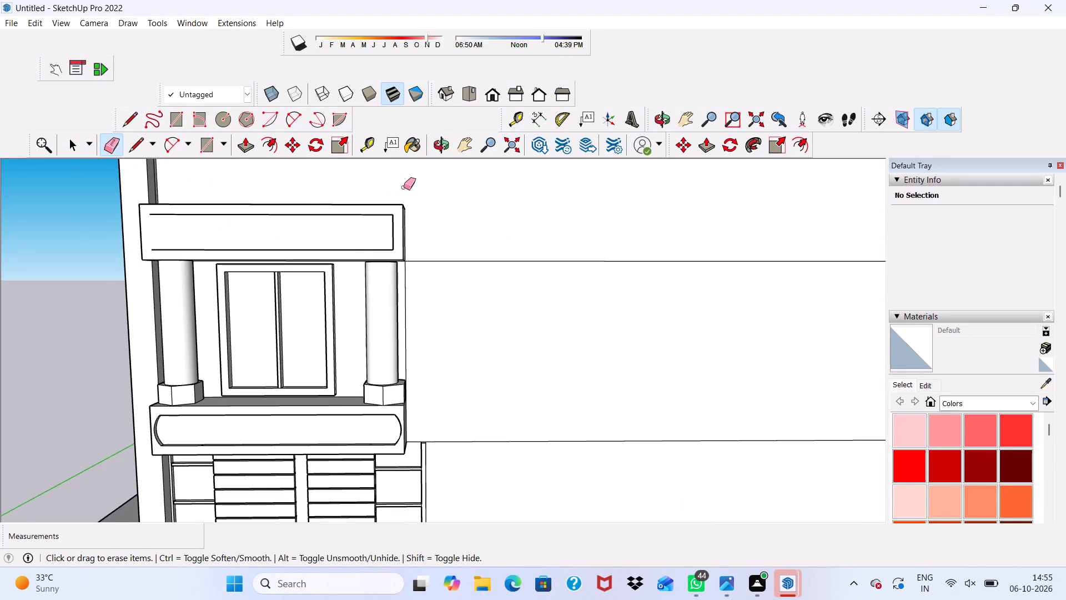
scroll(404, 187, "up", 2)
scroll(362, 249, "up", 6)
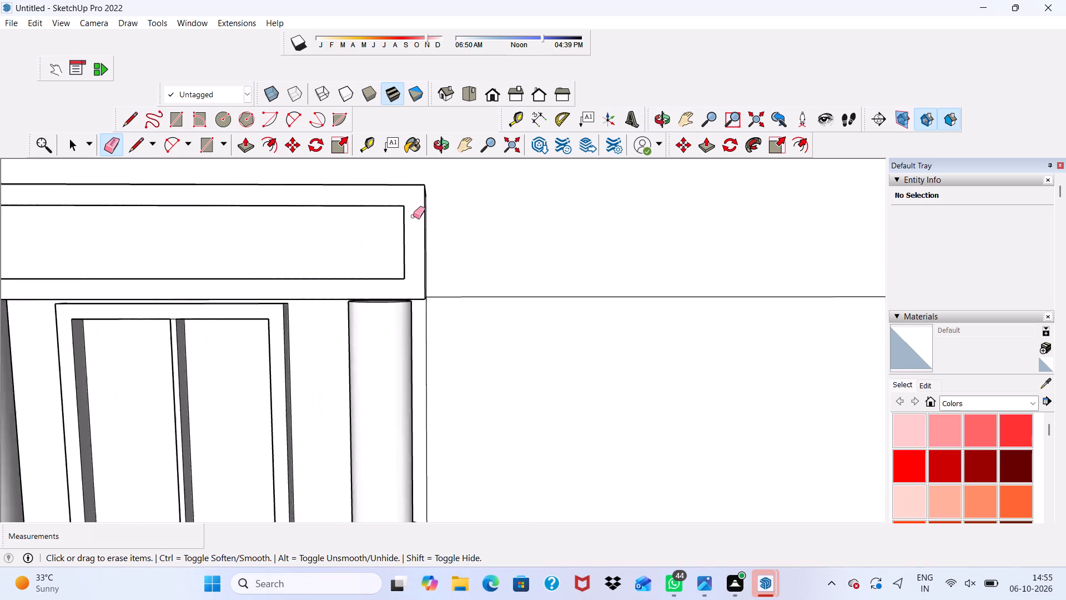
scroll(413, 216, "up", 1)
left_click_drag(401, 218, 406, 241)
scroll(372, 229, "down", 2)
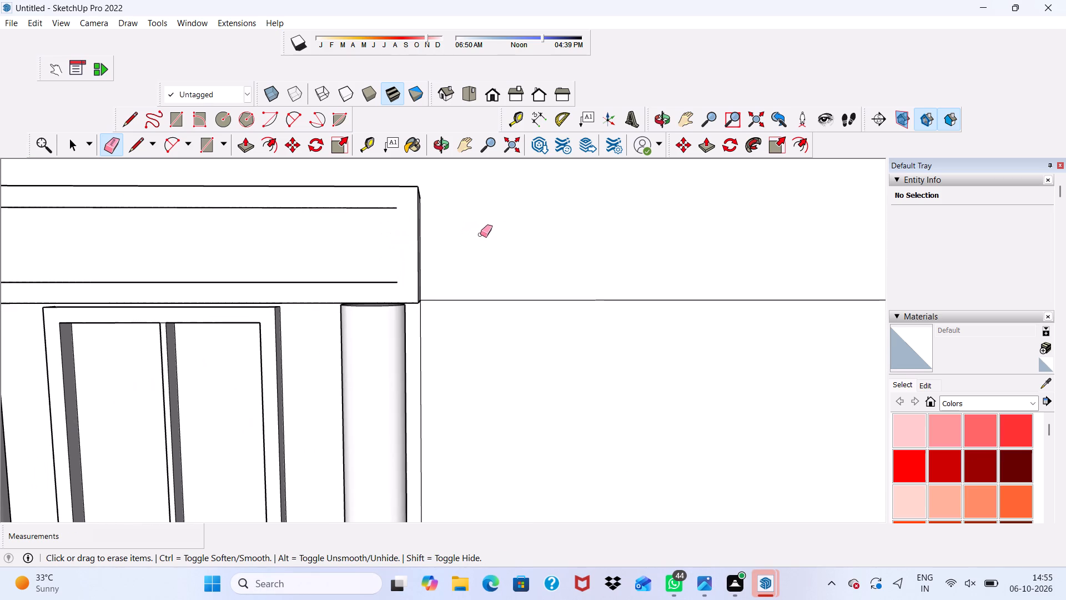
key("space")
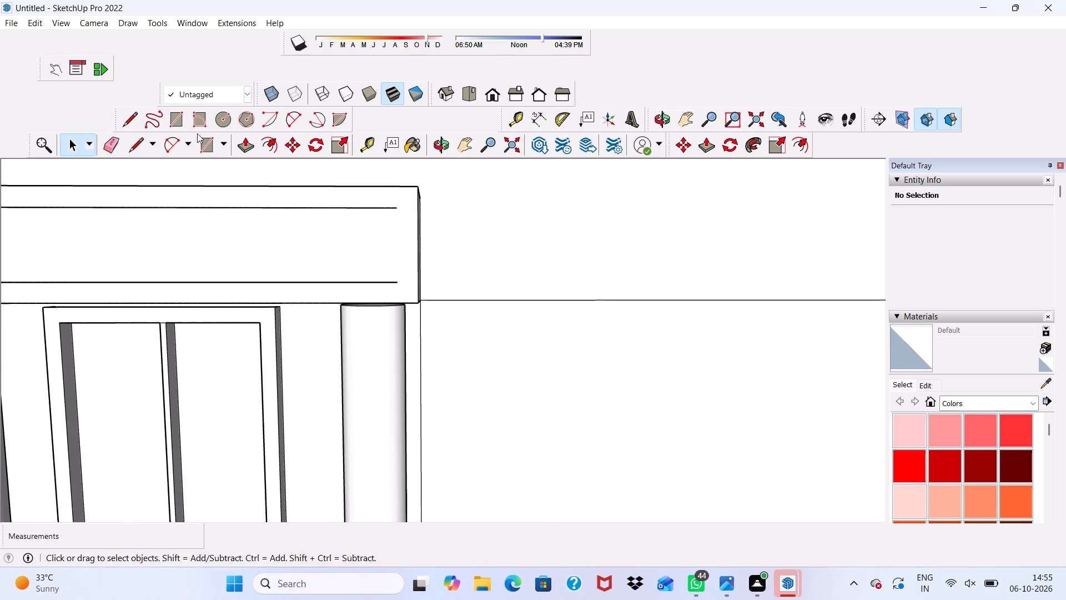
Draw an outward arc with a bulge of about 4 11/16" joining the open right ends of the beam's two inner lines.
left_click(173, 145)
scroll(368, 203, "up", 3)
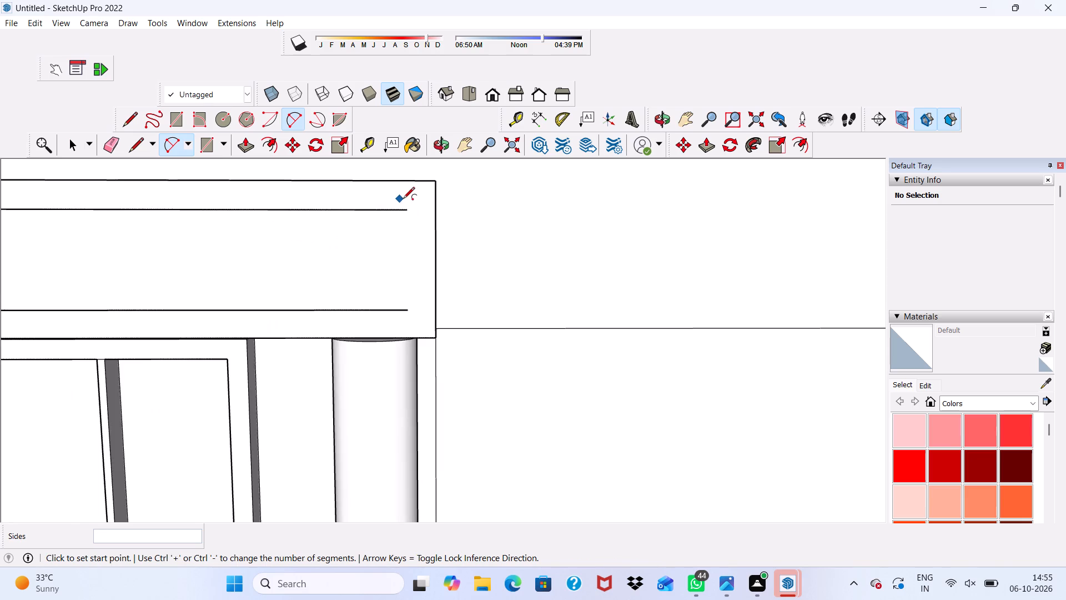
scroll(409, 201, "up", 2)
left_click(408, 212)
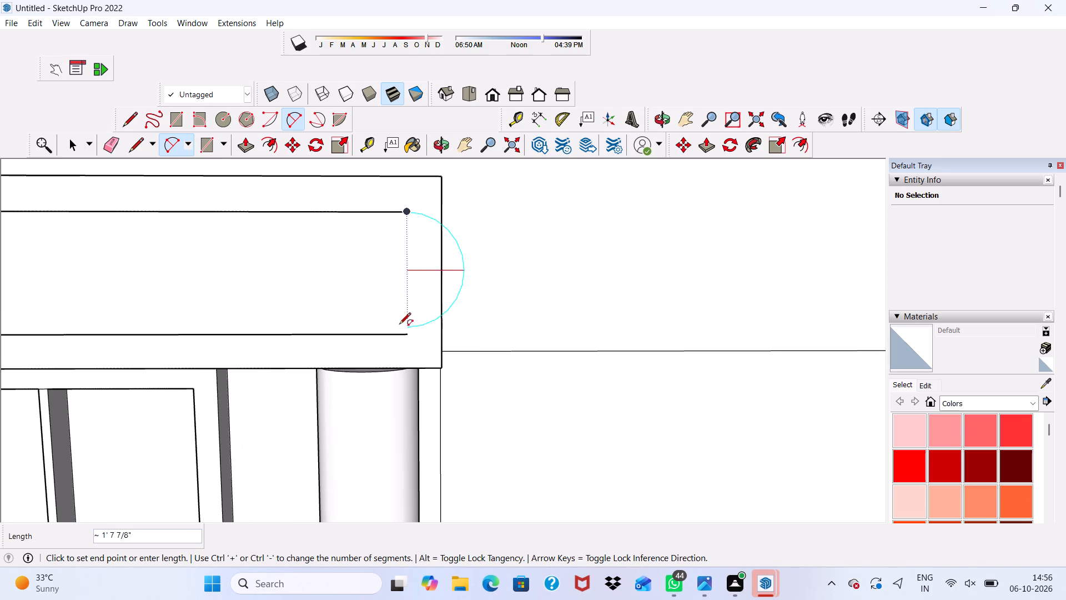
scroll(391, 320, "up", 3)
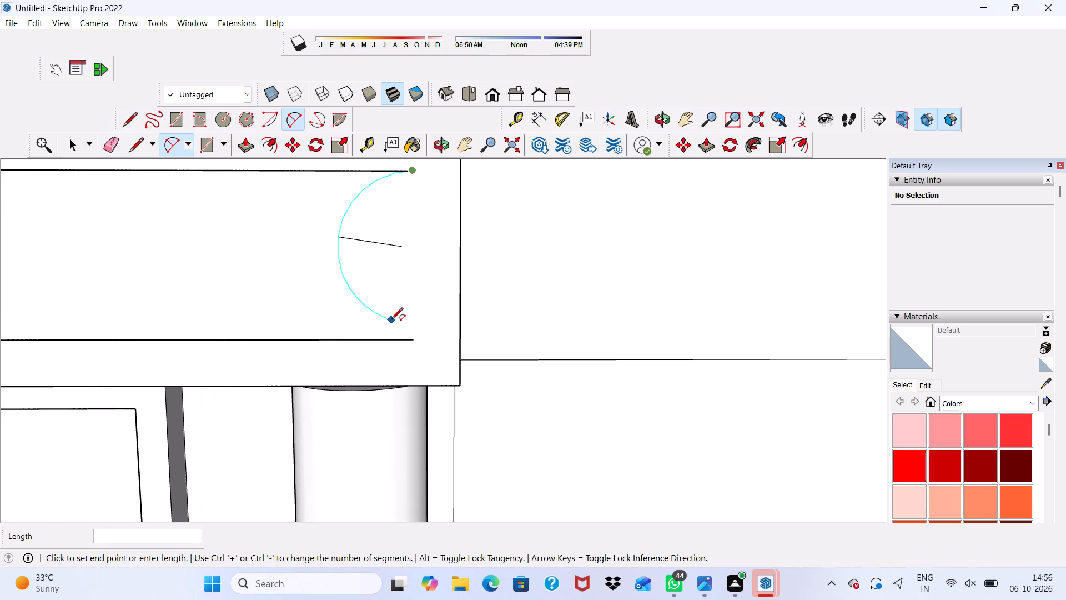
scroll(405, 338, "up", 1)
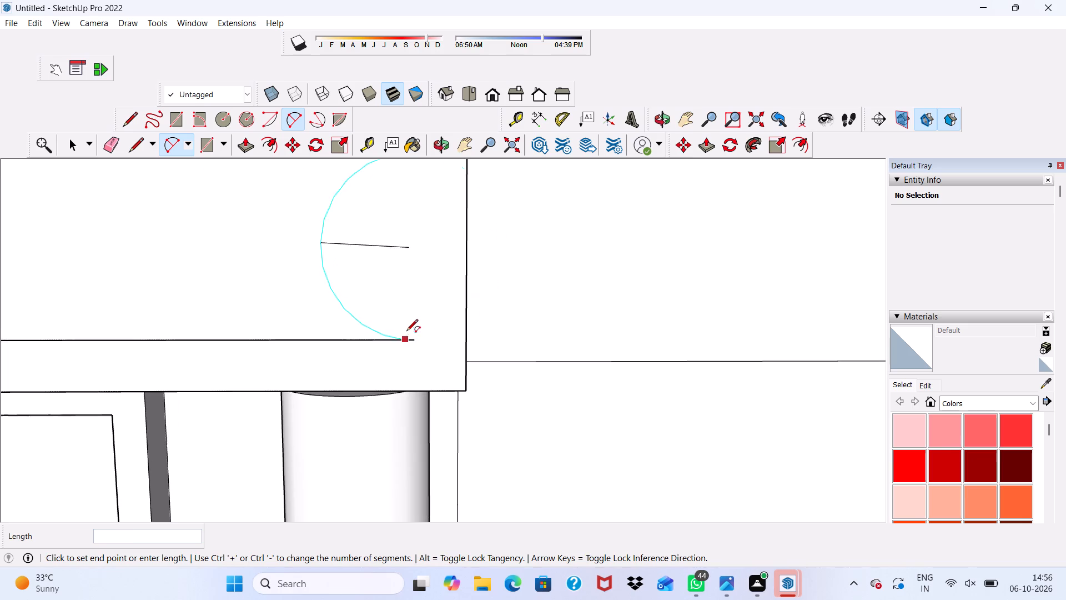
left_click(418, 338)
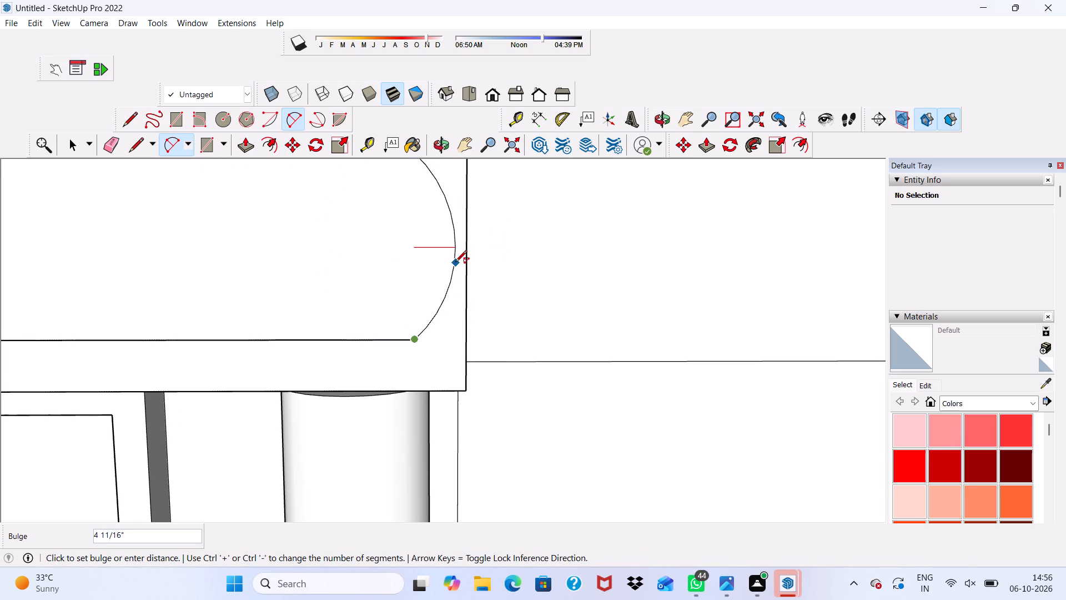
left_click(455, 263)
Close the left end of the beam's inner outline with an outward arc bulging about 3 7/8".
scroll(455, 263, "down", 2)
scroll(455, 263, "up", 2)
scroll(455, 263, "down", 9)
scroll(93, 205, "up", 4)
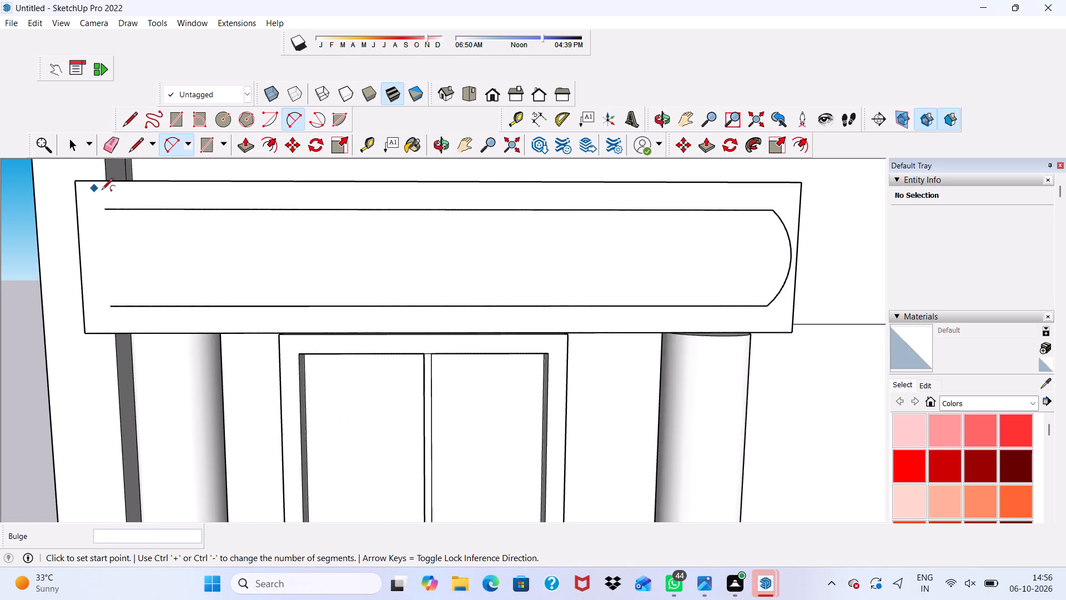
scroll(150, 247, "up", 3)
left_click(89, 195)
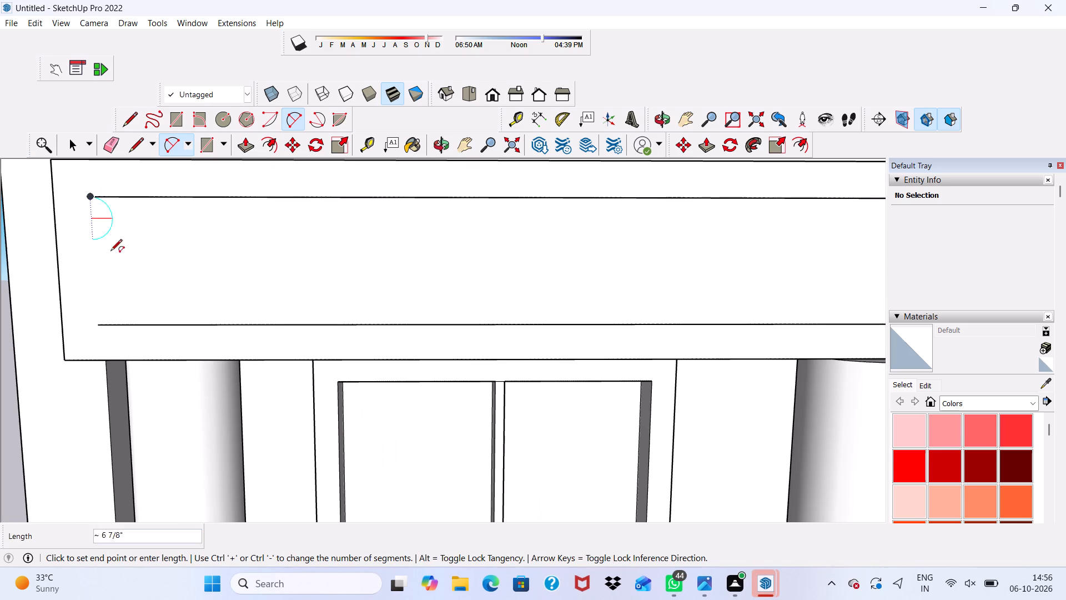
left_click(102, 326)
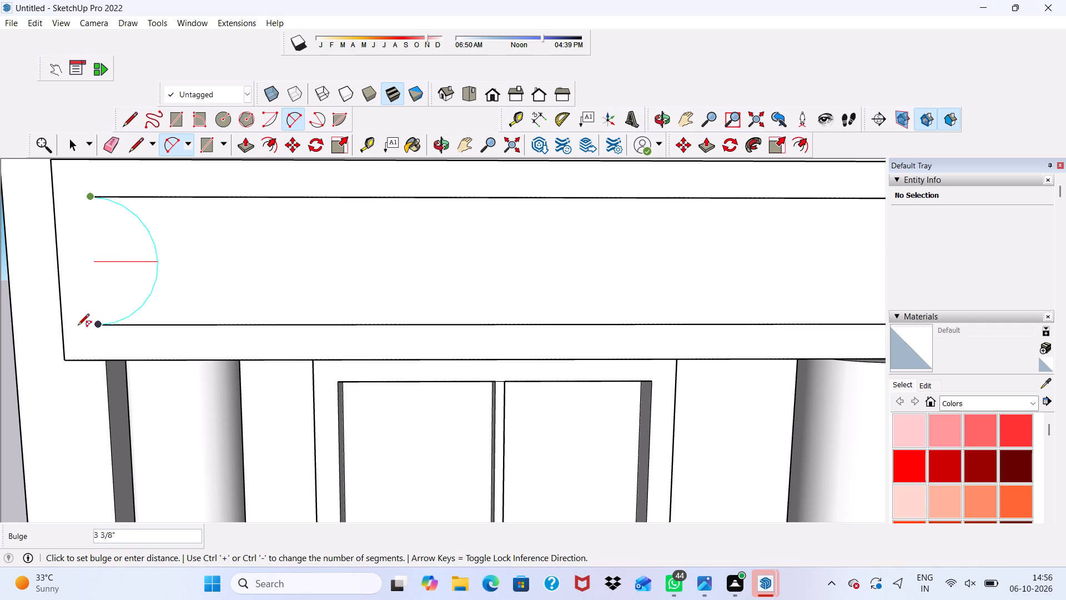
left_click(74, 314)
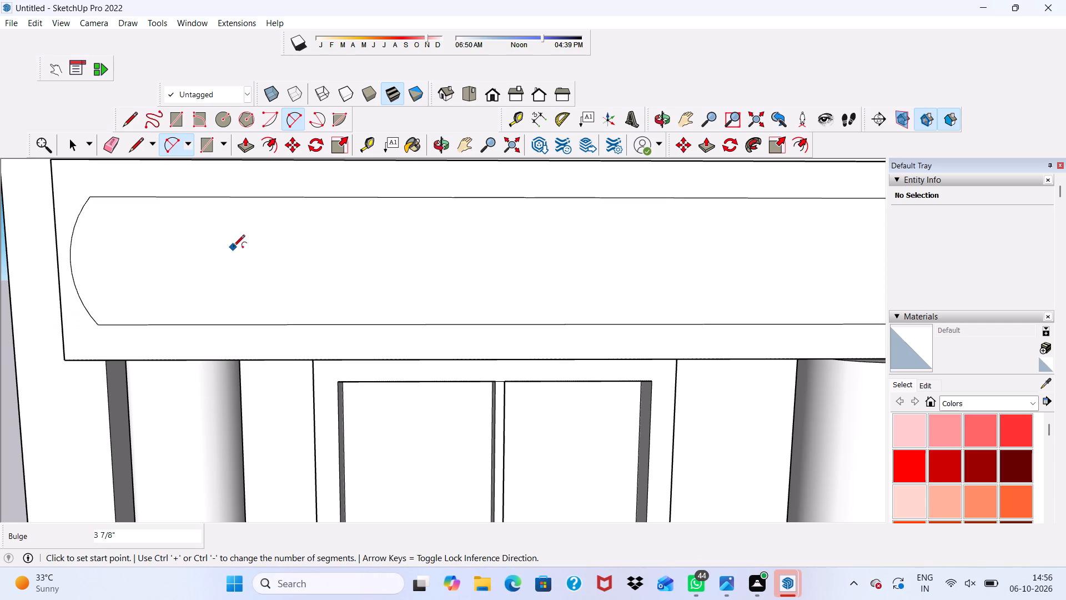
Push/Pull the beam's border face around the rounded inner panel outward by 3".
scroll(238, 250, "down", 9)
scroll(287, 283, "down", 4)
middle_click_drag(287, 283, 289, 306)
scroll(315, 290, "up", 2)
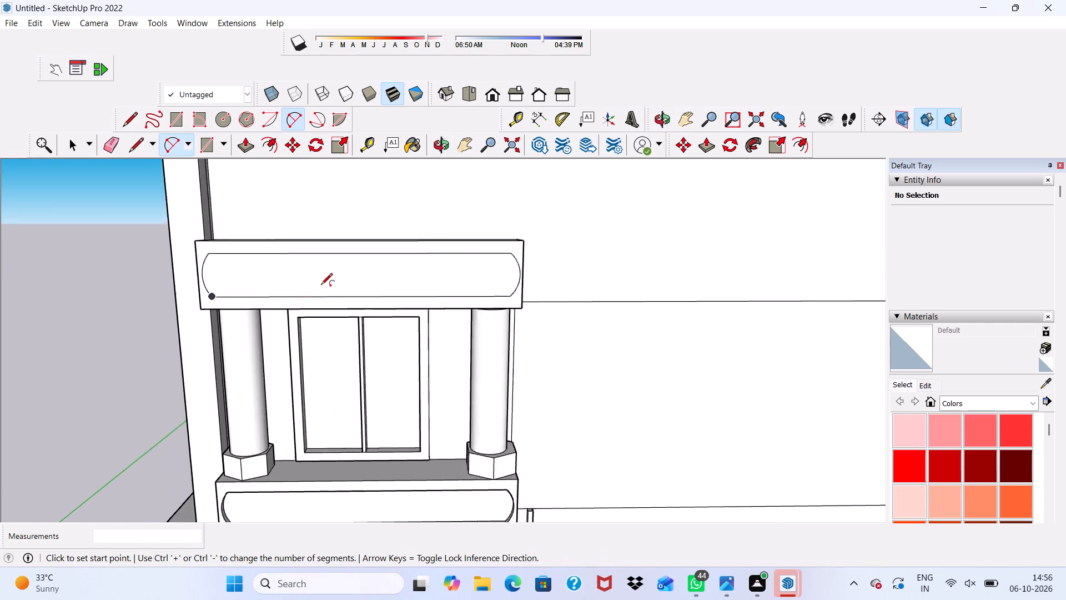
scroll(321, 286, "up", 3)
key("space")
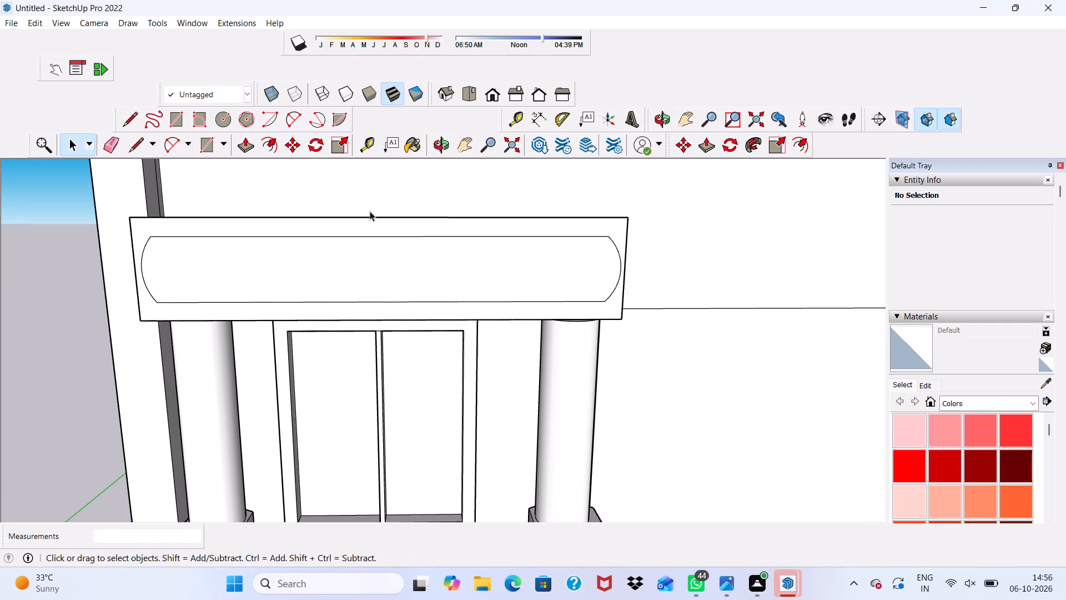
scroll(348, 241, "up", 4)
left_click(335, 344)
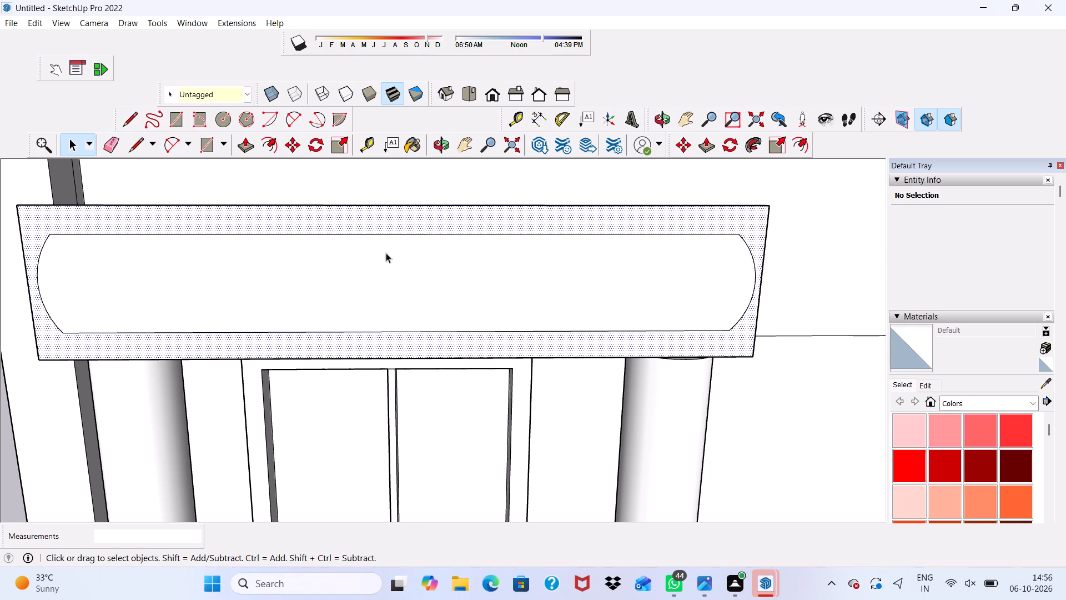
left_click(244, 143)
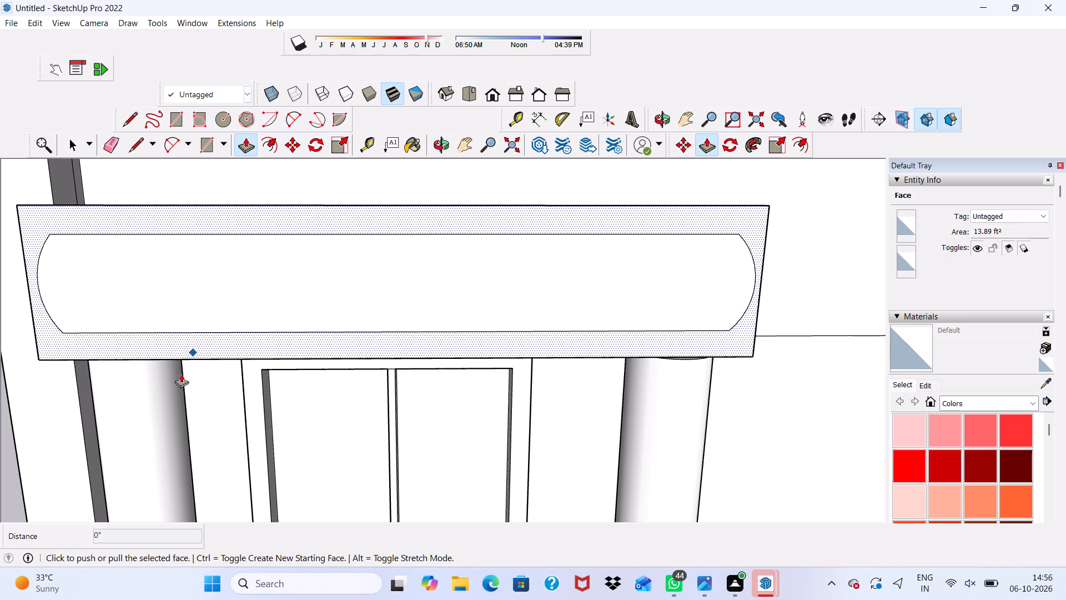
left_click(173, 340)
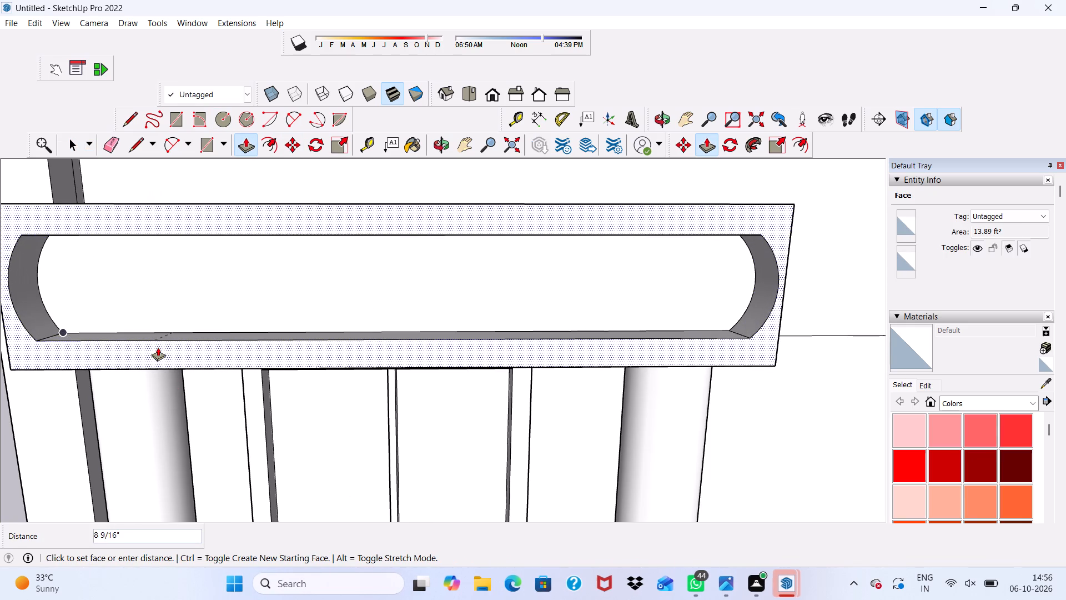
type("3\"")
key("Return")
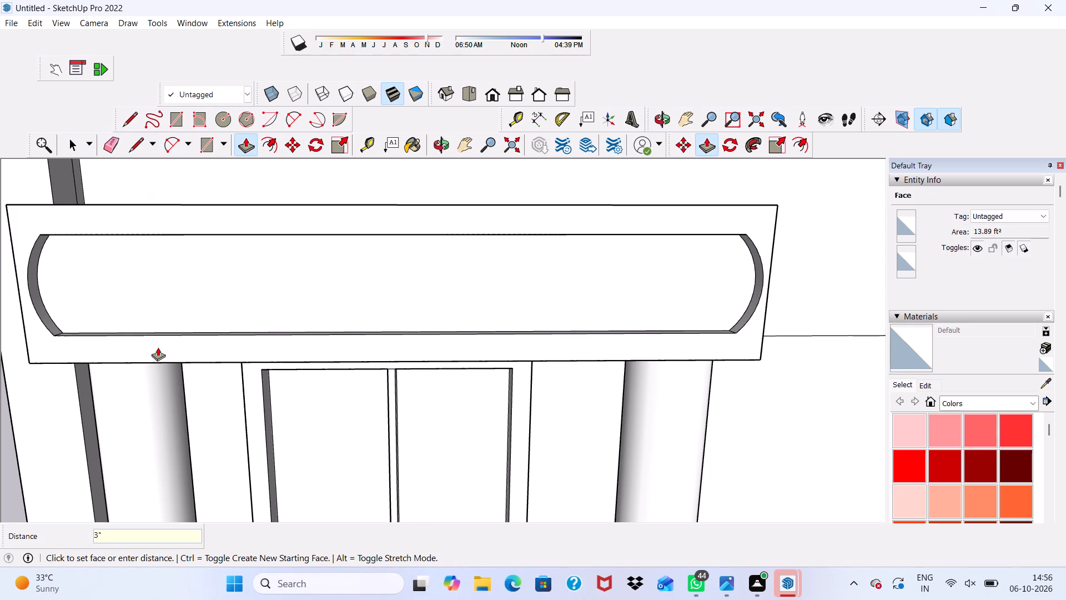
scroll(158, 351, "down", 1)
scroll(266, 561, "down", 2)
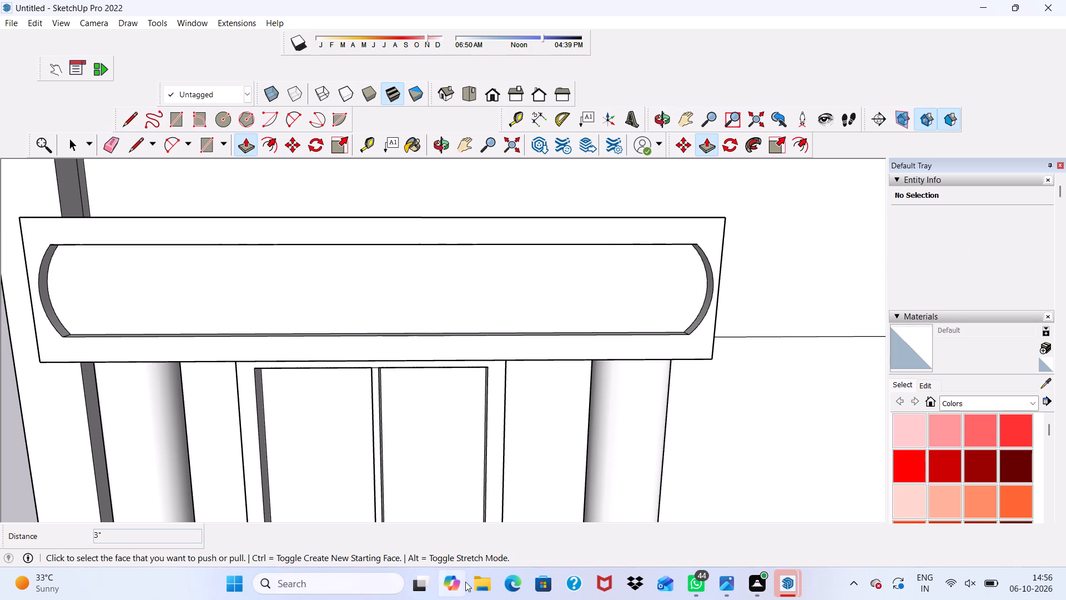
key("space")
Examine the upper beam, columns and balcony on the building facade from several angles and distances.
scroll(452, 531, "down", 9)
scroll(921, 517, "up", 1)
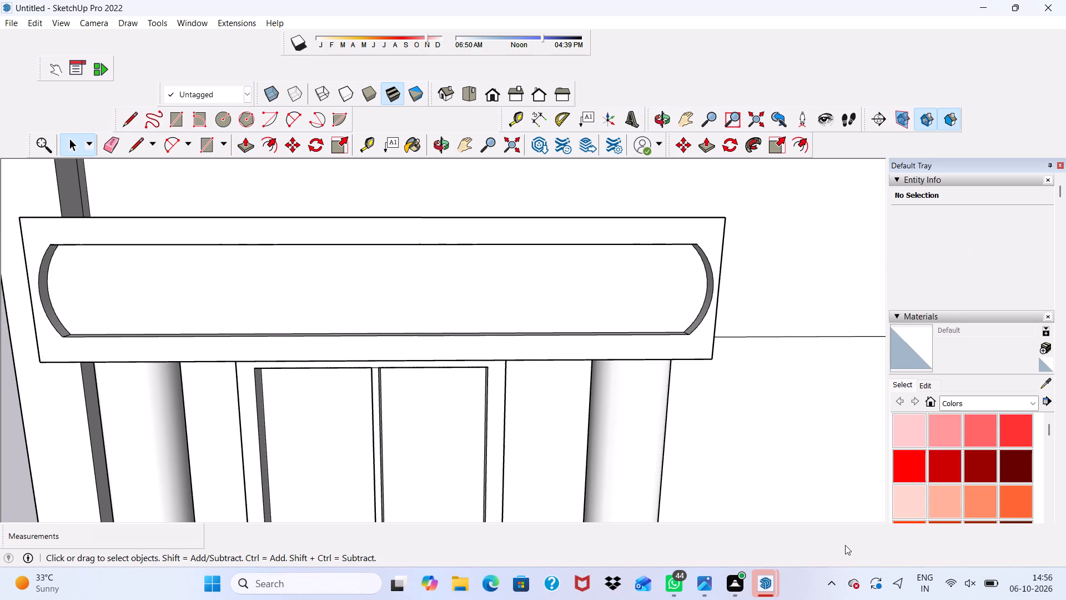
scroll(856, 551, "down", 1)
scroll(950, 514, "down", 2)
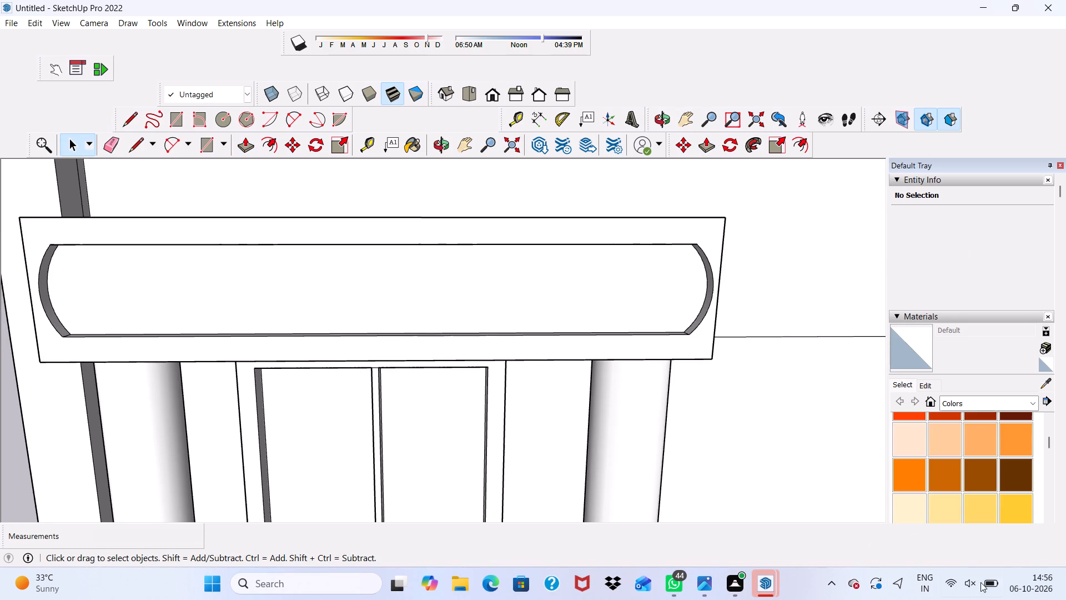
scroll(980, 582, "down", 6)
scroll(815, 599, "down", 2)
scroll(661, 596, "down", 2)
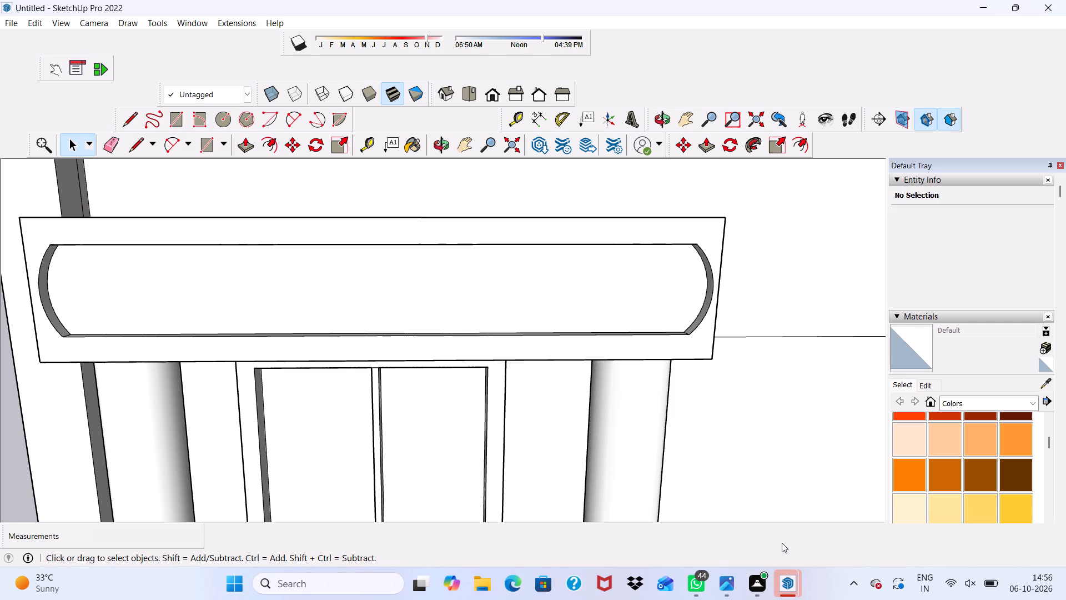
scroll(782, 543, "down", 7)
scroll(834, 518, "up", 1)
scroll(950, 599, "down", 2)
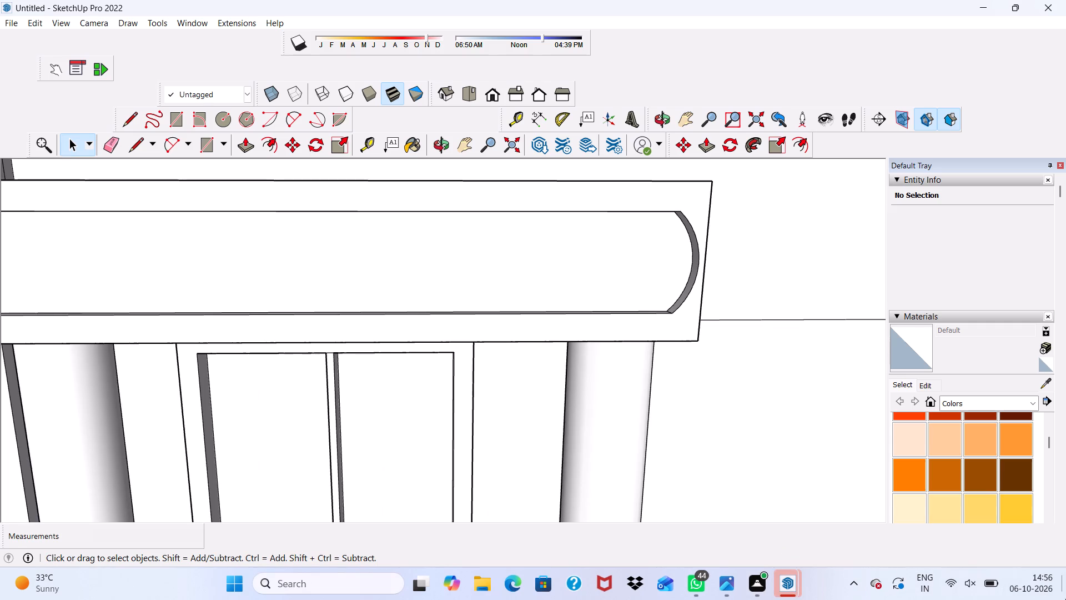
scroll(1029, 508, "up", 2)
scroll(972, 500, "down", 3)
scroll(683, 529, "up", 1)
scroll(464, 387, "down", 12)
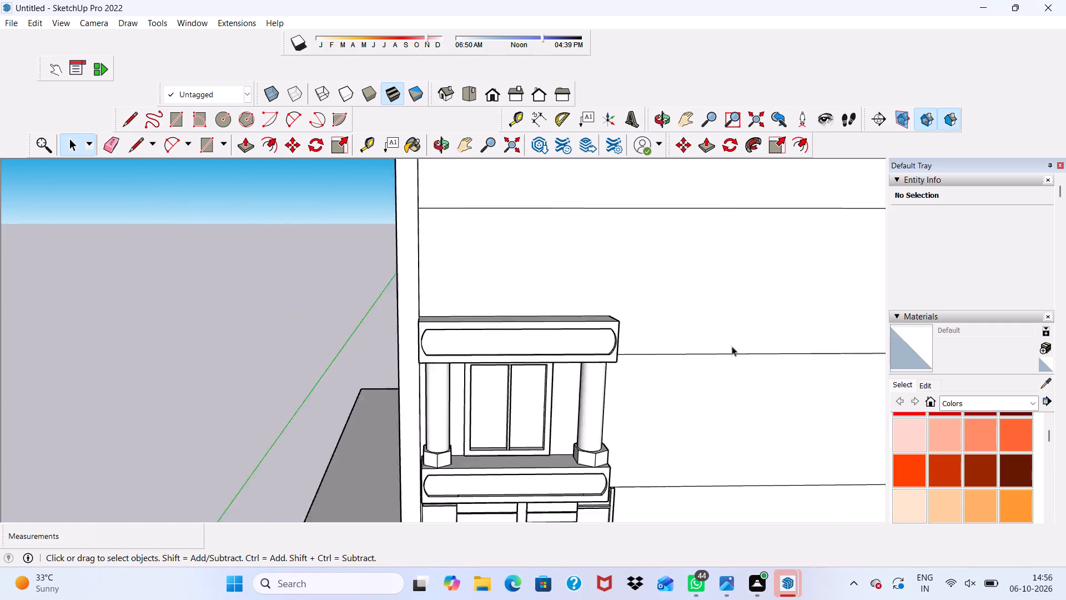
scroll(732, 346, "down", 12)
middle_click_drag(652, 366, 580, 257)
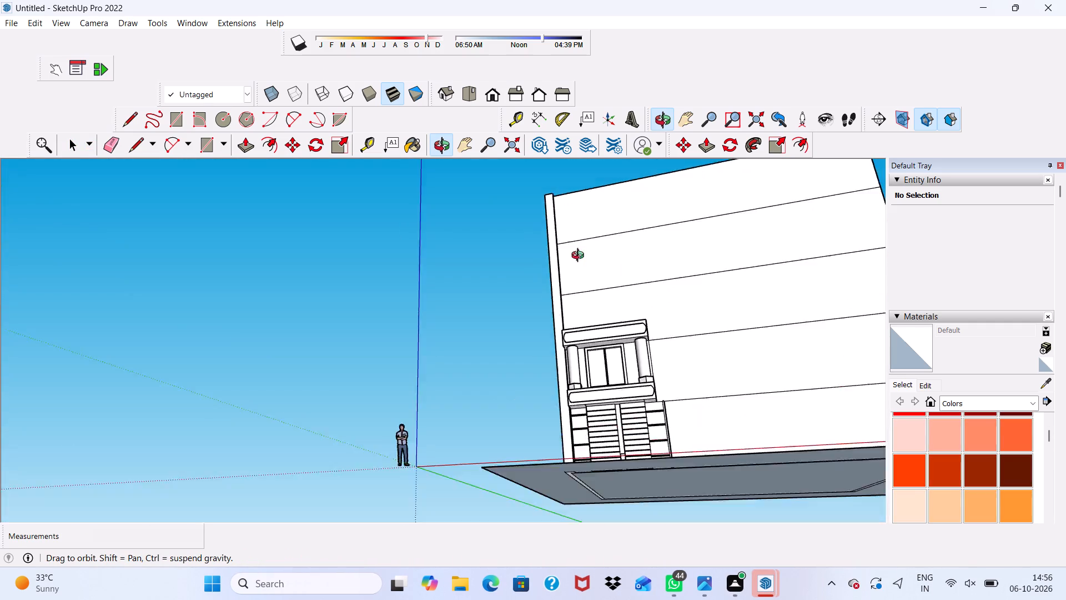
middle_click_drag(580, 257, 612, 297)
scroll(648, 384, "up", 15)
scroll(616, 296, "down", 5)
middle_click_drag(605, 302, 799, 341)
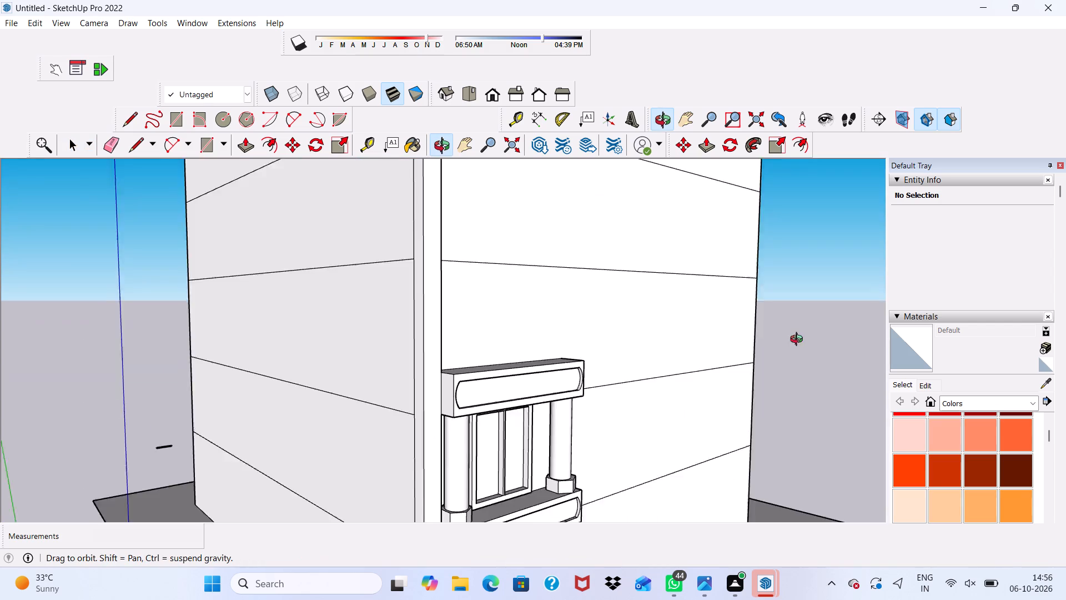
middle_click_drag(799, 341, 690, 310)
scroll(591, 412, "up", 5)
scroll(638, 385, "down", 8)
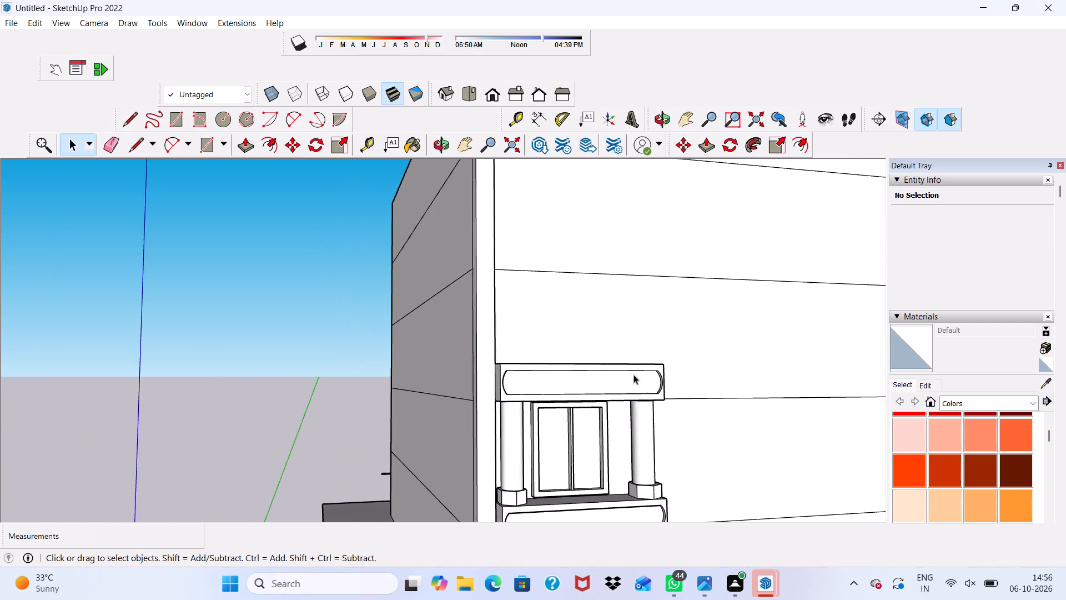
scroll(633, 374, "down", 8)
scroll(813, 410, "up", 2)
scroll(642, 390, "up", 4)
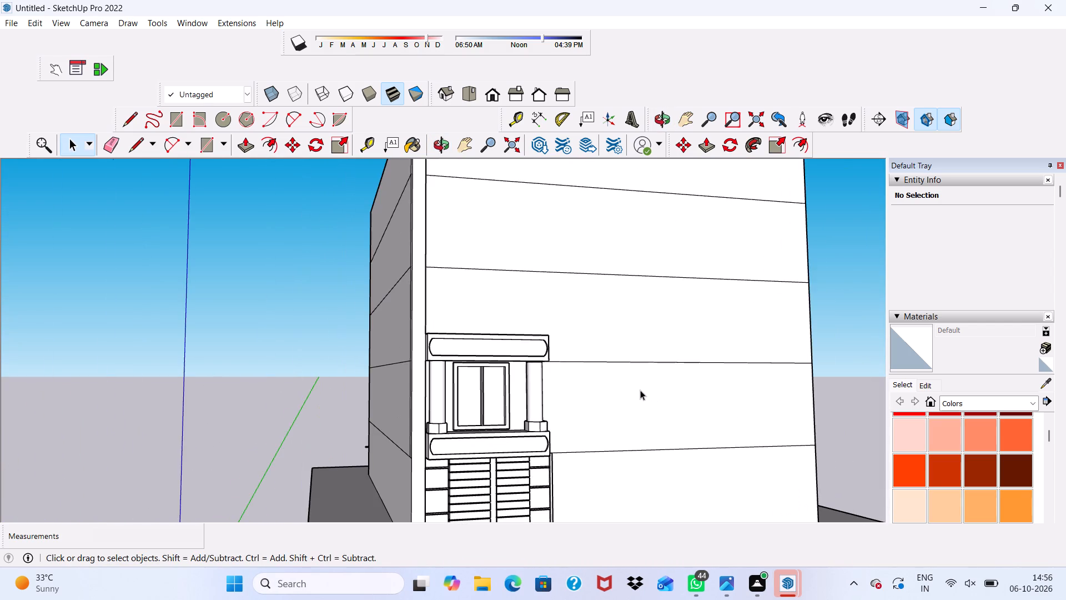
middle_click_drag(640, 390, 494, 388)
scroll(640, 390, "down", 1)
scroll(497, 383, "up", 4)
scroll(497, 385, "down", 5)
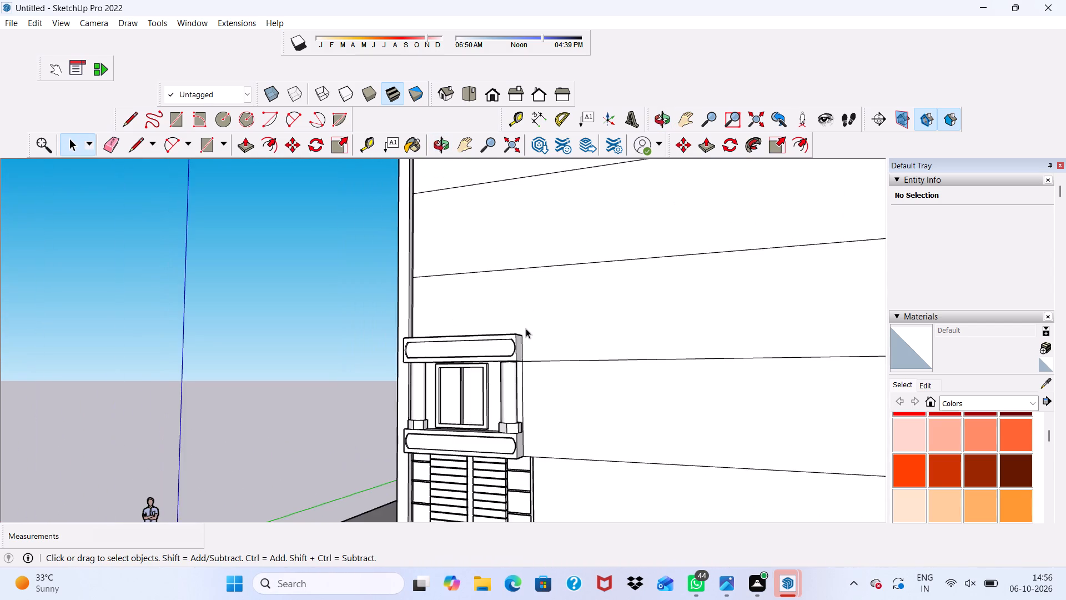
scroll(501, 308, "up", 3)
scroll(500, 310, "down", 2)
middle_click_drag(500, 310, 553, 325)
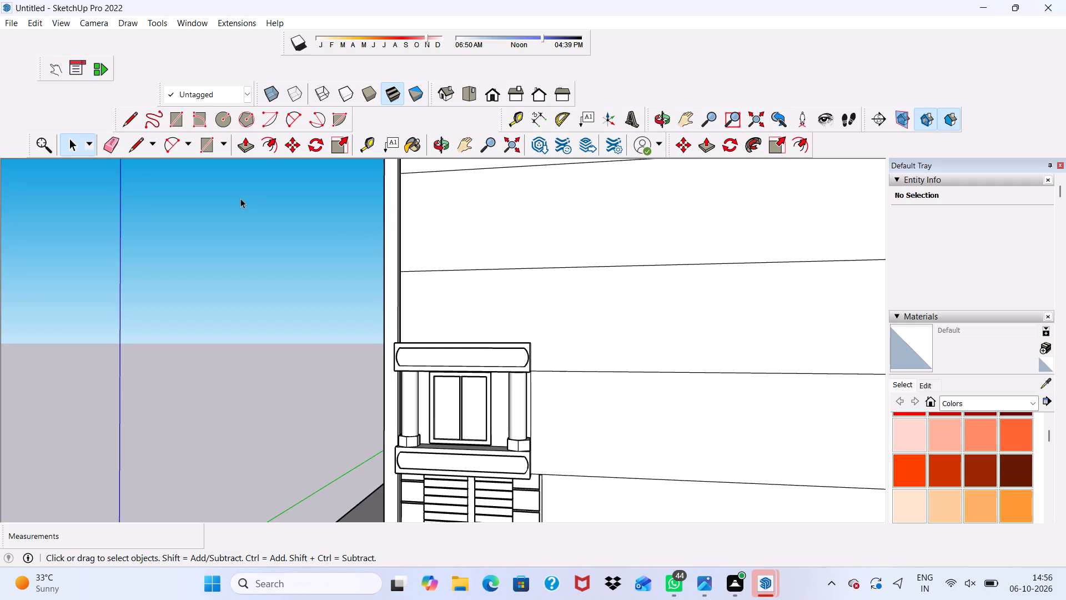
scroll(240, 198, "down", 3)
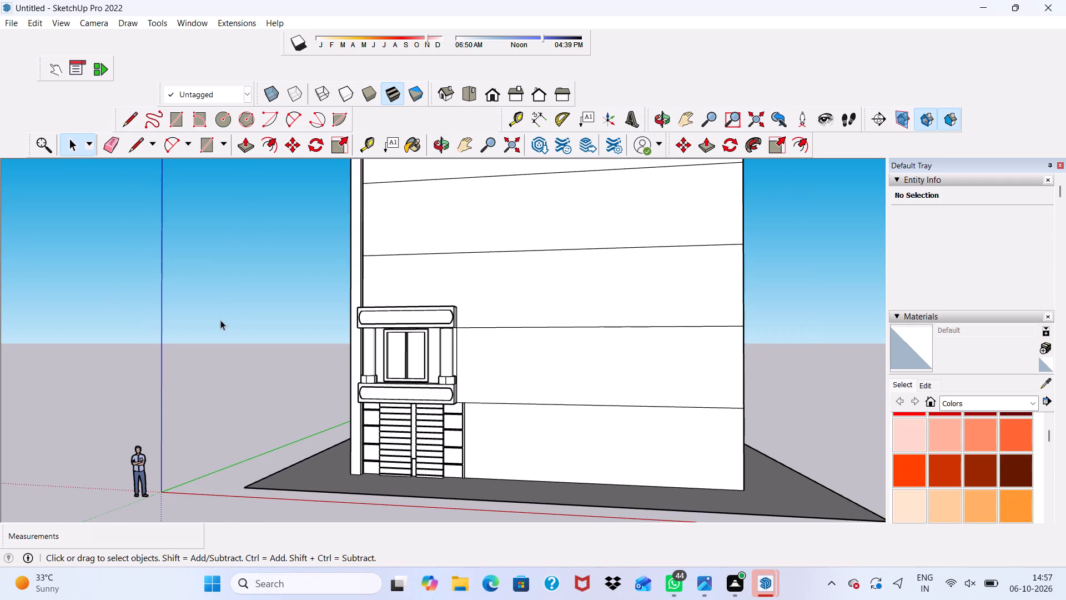
scroll(496, 262, "up", 4)
middle_click_drag(365, 324, 308, 451)
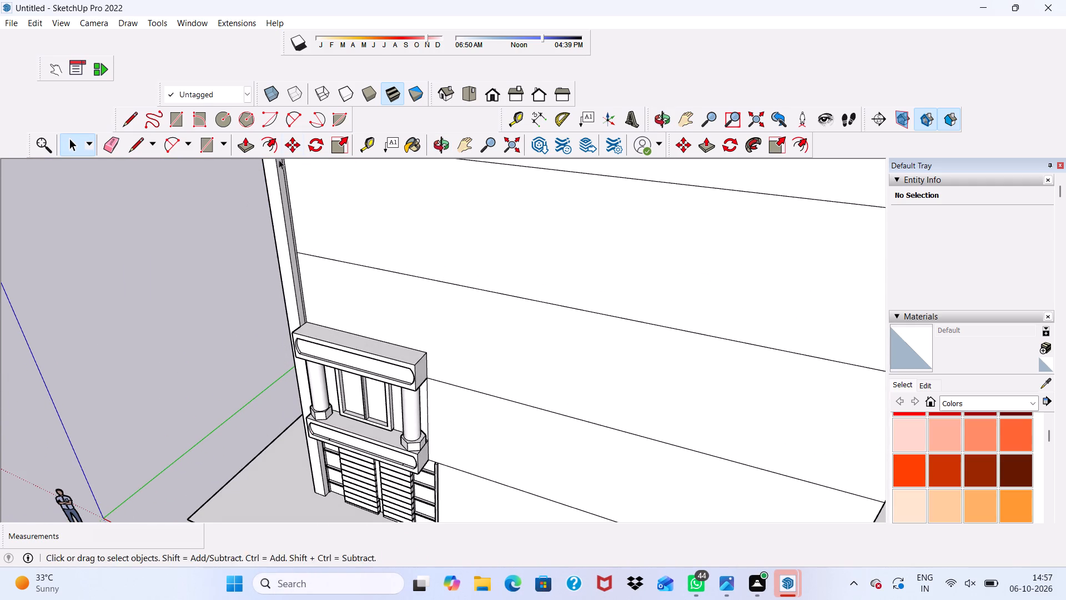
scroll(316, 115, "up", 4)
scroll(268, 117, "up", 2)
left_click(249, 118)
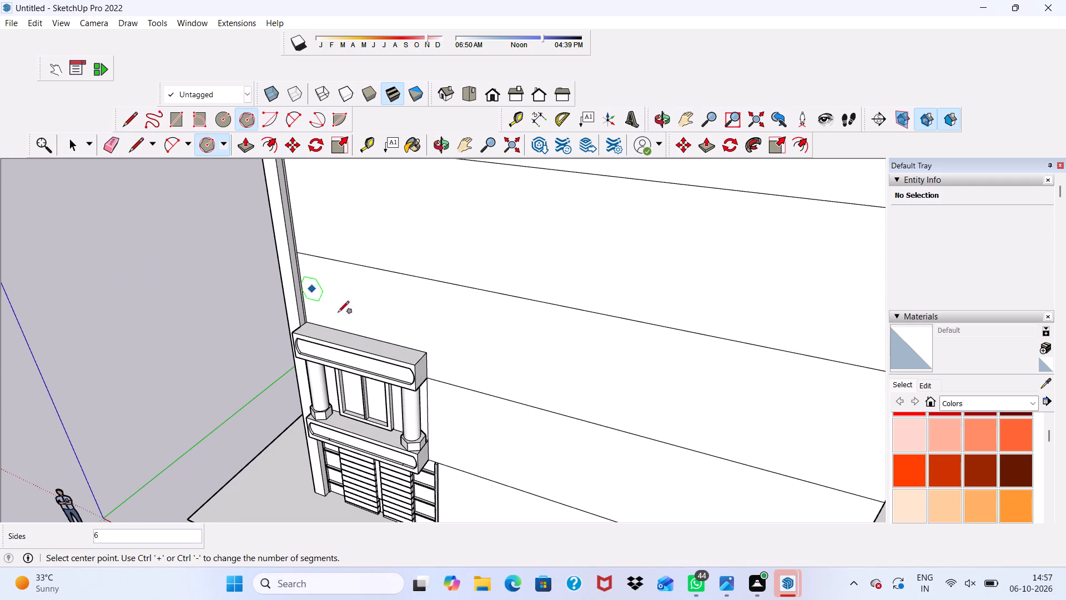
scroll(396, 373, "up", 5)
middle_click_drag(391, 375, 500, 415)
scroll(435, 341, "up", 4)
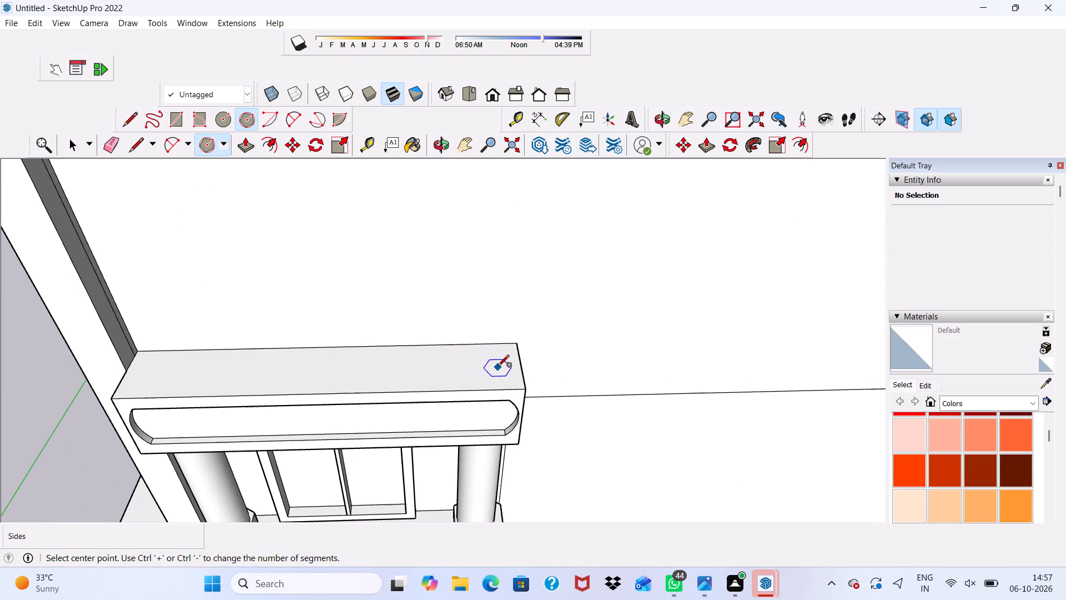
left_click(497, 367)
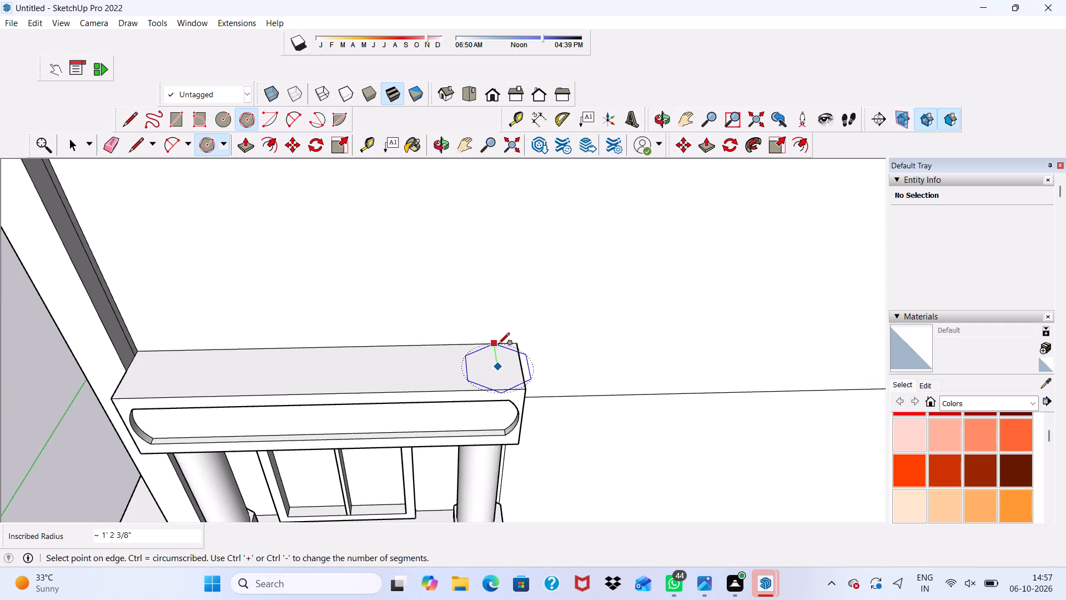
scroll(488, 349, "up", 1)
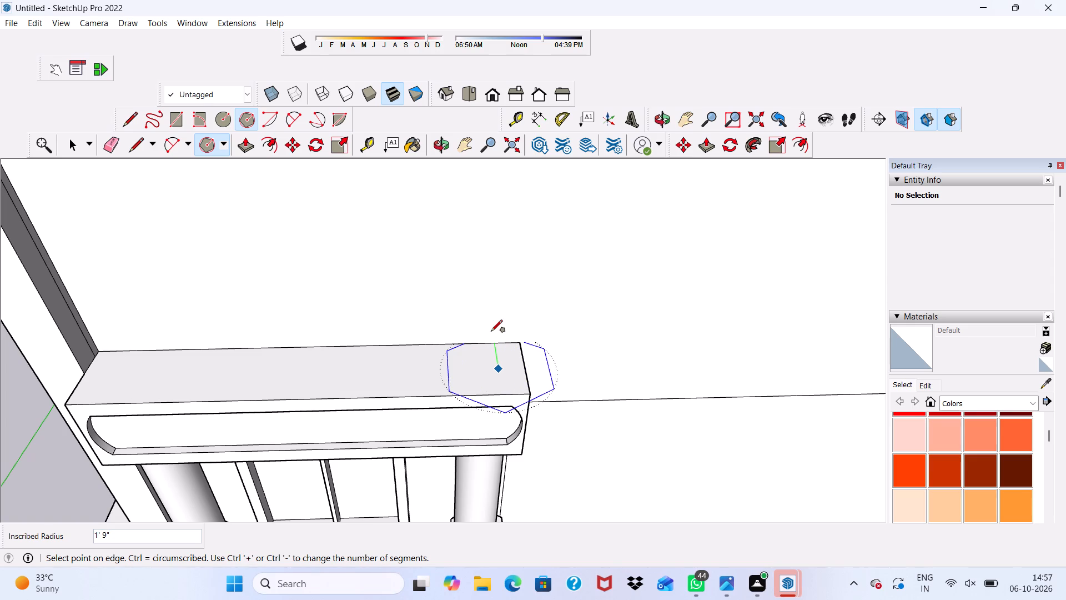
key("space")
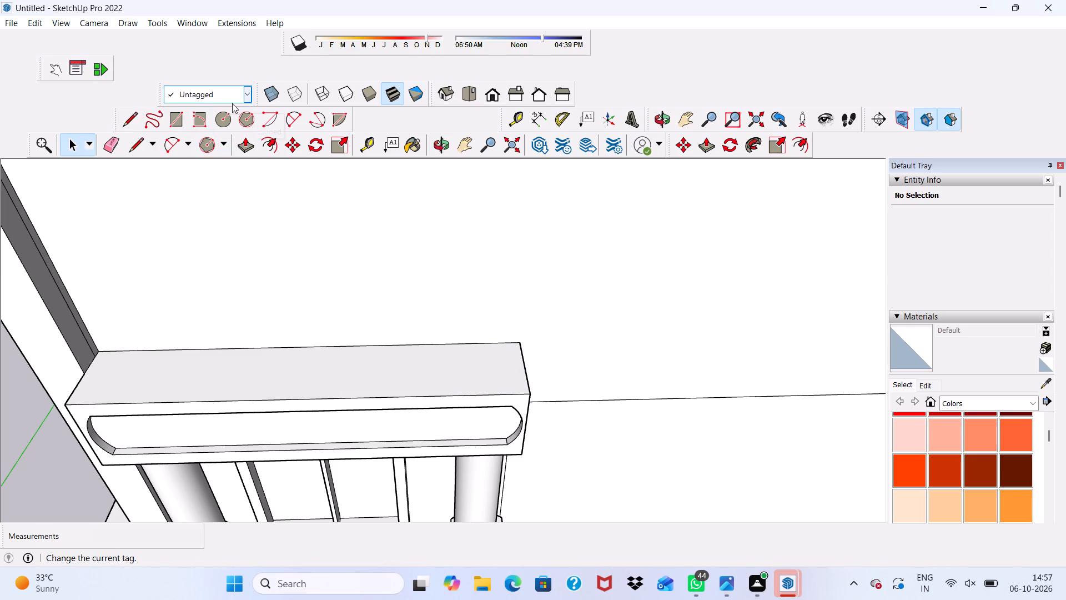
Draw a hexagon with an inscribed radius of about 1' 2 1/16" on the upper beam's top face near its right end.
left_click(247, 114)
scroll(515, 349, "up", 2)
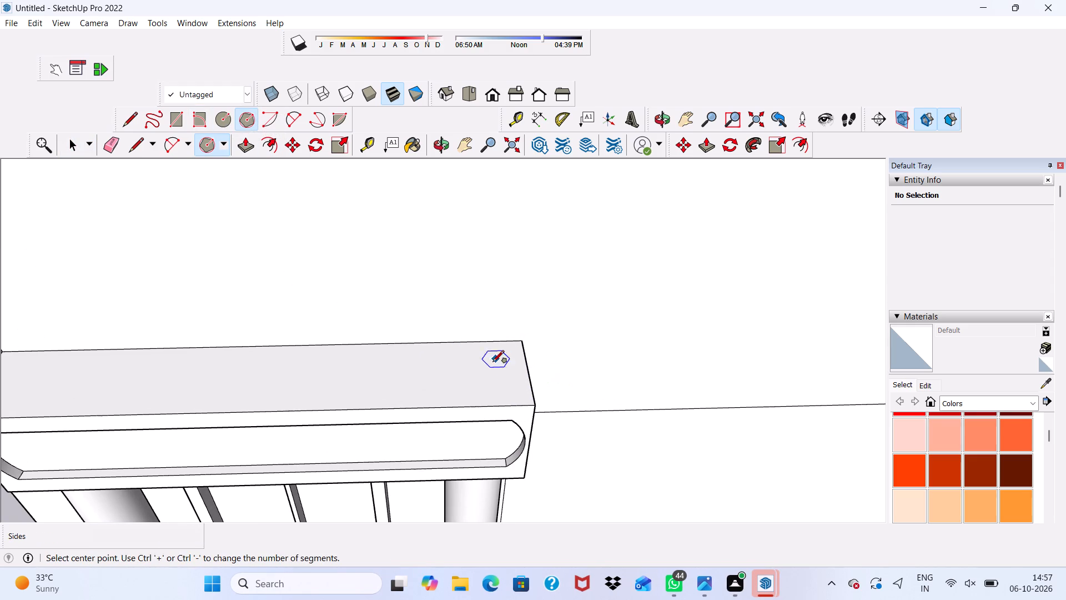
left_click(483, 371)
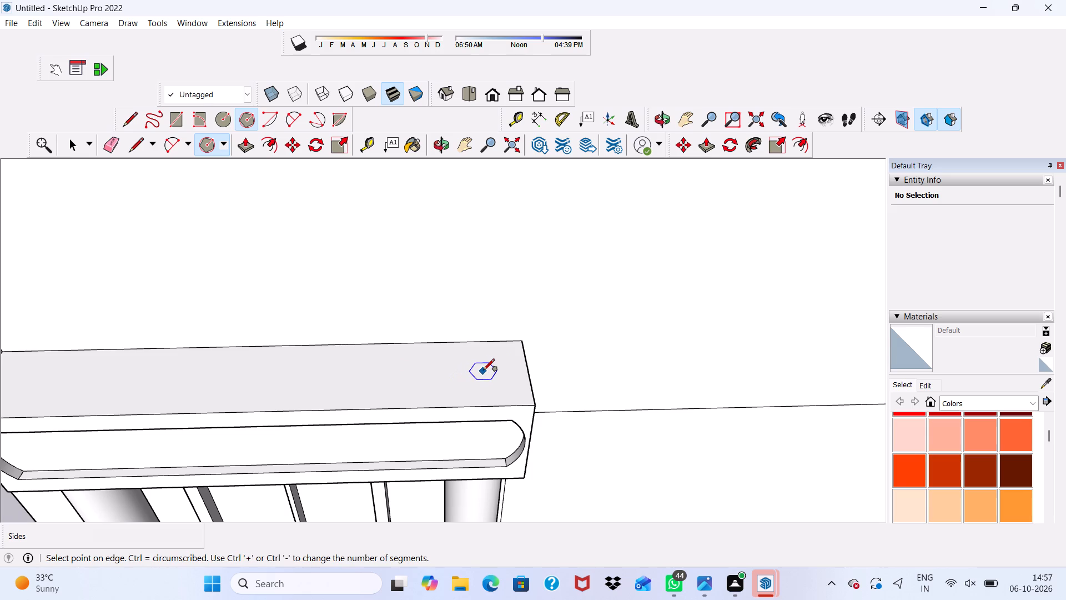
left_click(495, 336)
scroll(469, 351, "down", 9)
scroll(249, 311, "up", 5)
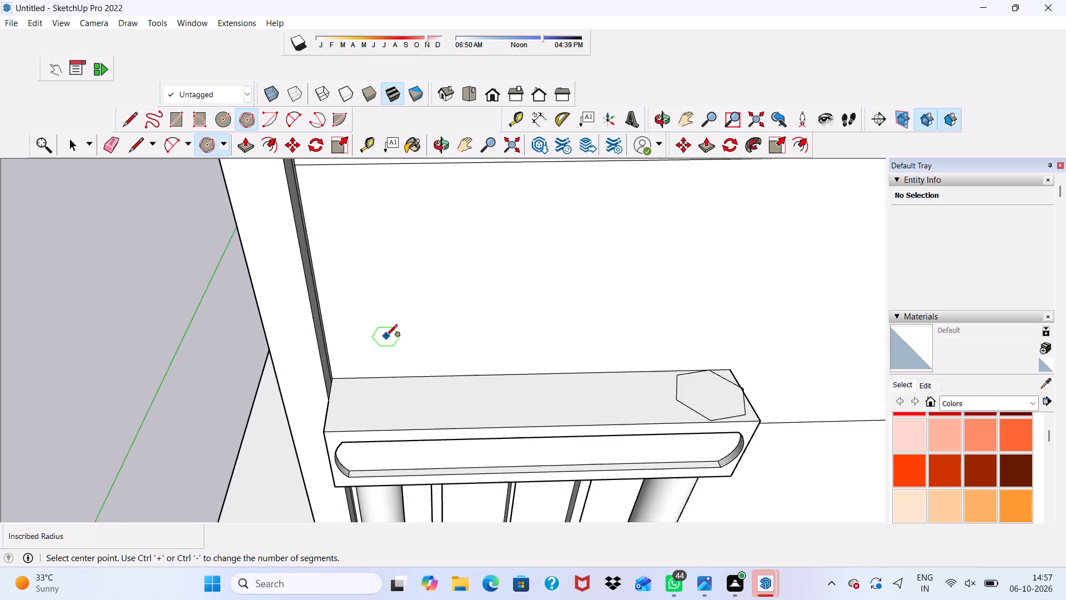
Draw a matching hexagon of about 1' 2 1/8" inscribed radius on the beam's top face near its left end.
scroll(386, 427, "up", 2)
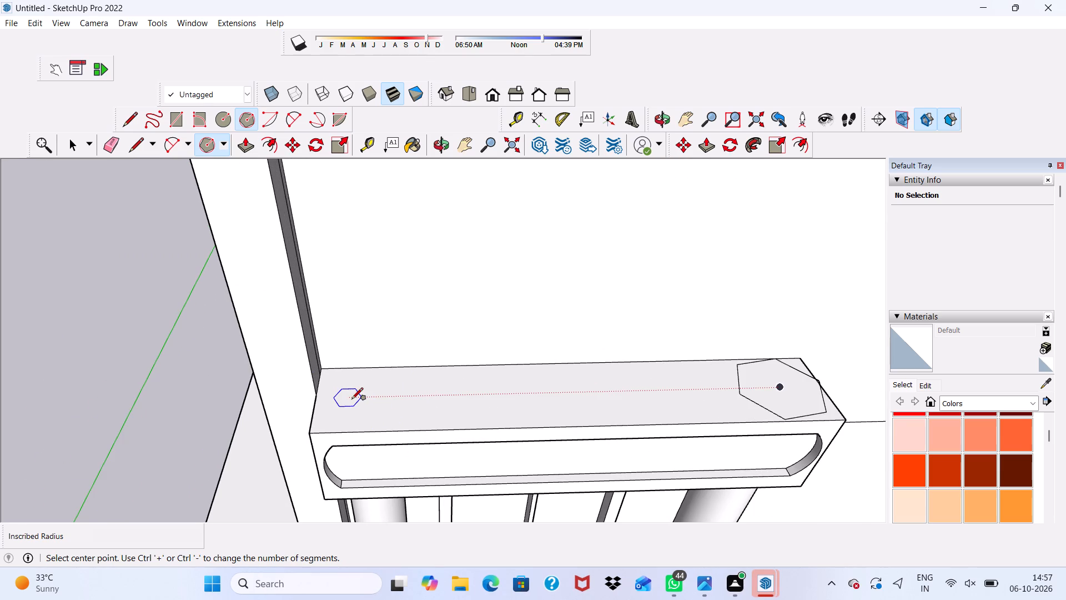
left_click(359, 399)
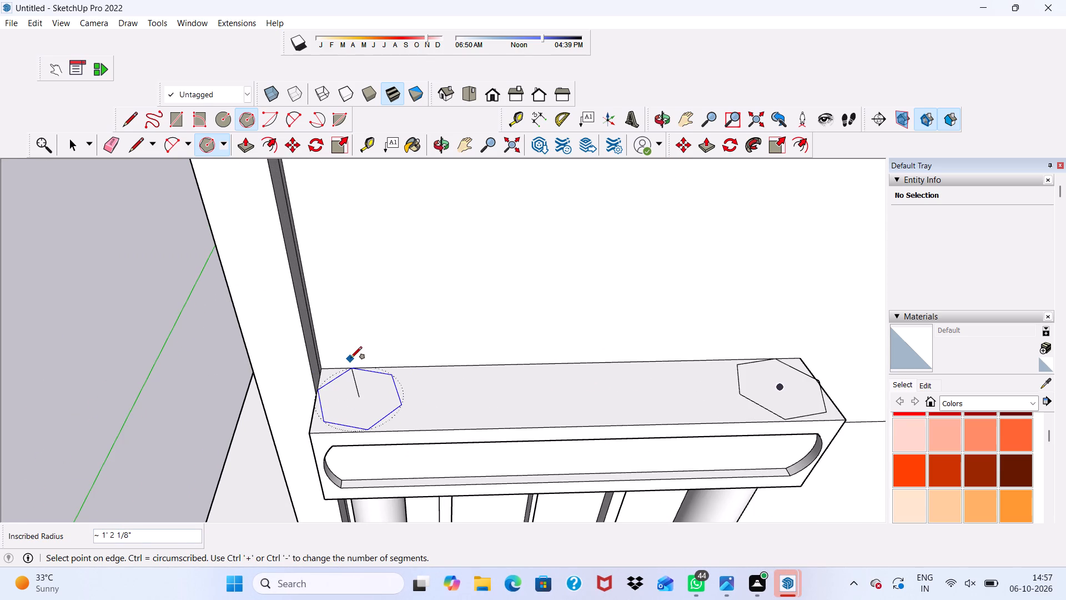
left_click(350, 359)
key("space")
Check by selection whether the left hexagon forms its own face on the beam's top.
left_click(374, 389)
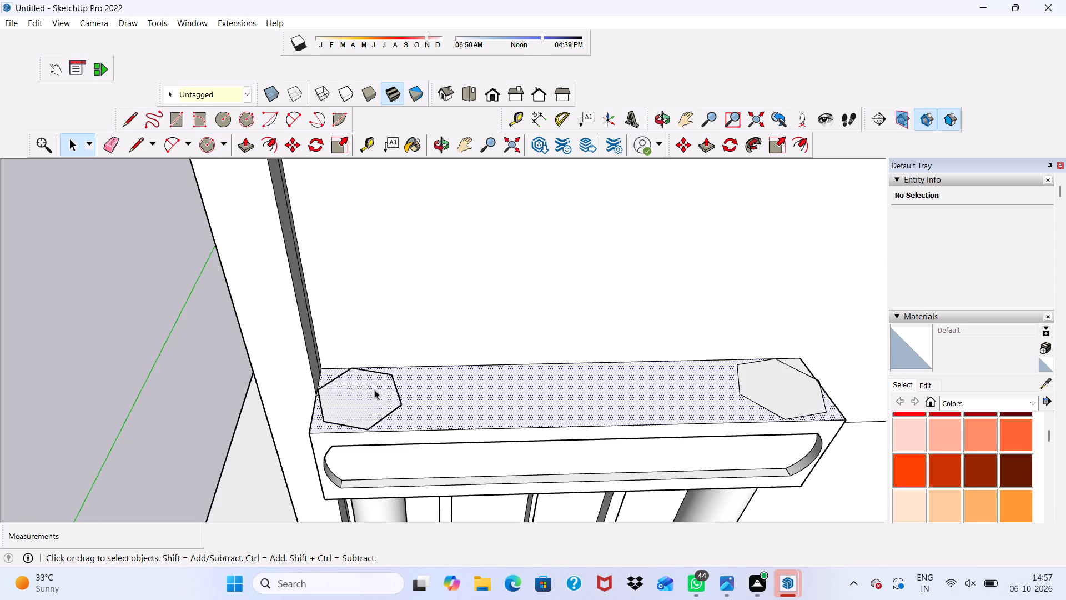
scroll(355, 356, "up", 4)
left_click(374, 459)
left_click(370, 436)
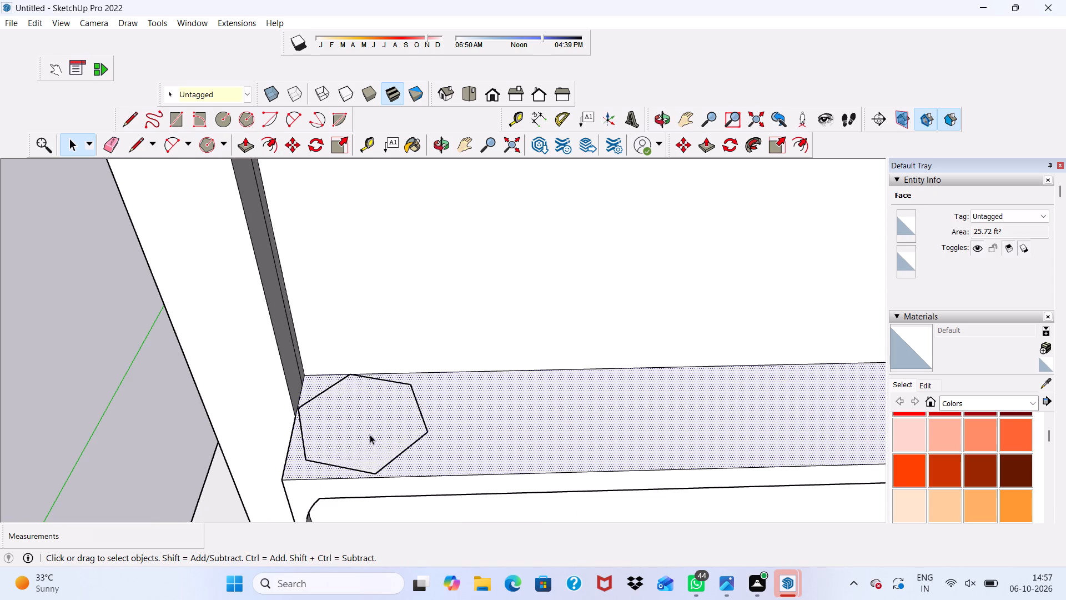
double_click(370, 434)
left_click(126, 385)
scroll(343, 381, "up", 4)
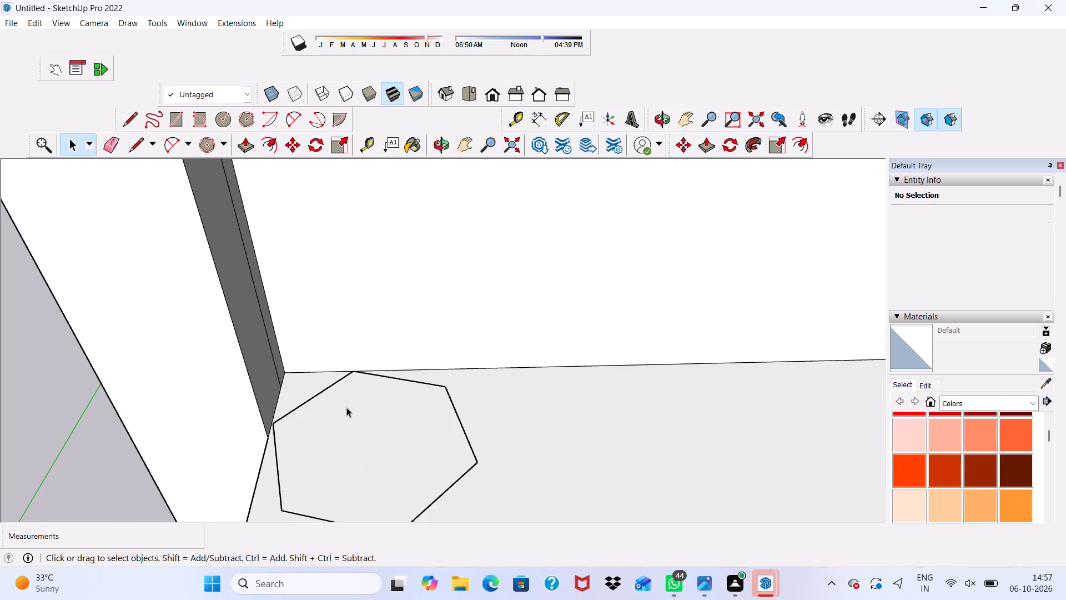
left_click(343, 417)
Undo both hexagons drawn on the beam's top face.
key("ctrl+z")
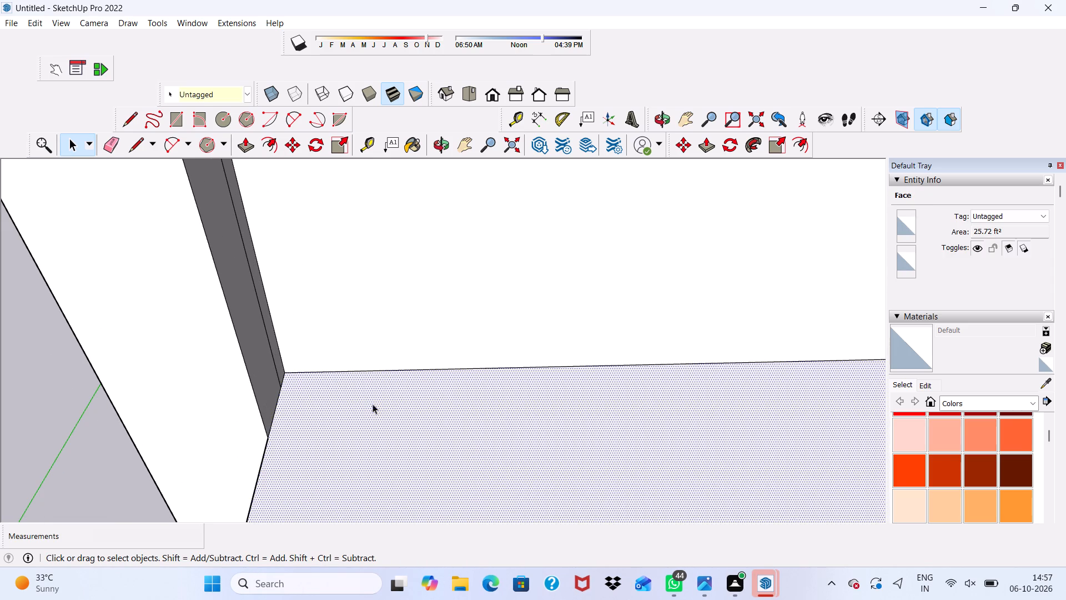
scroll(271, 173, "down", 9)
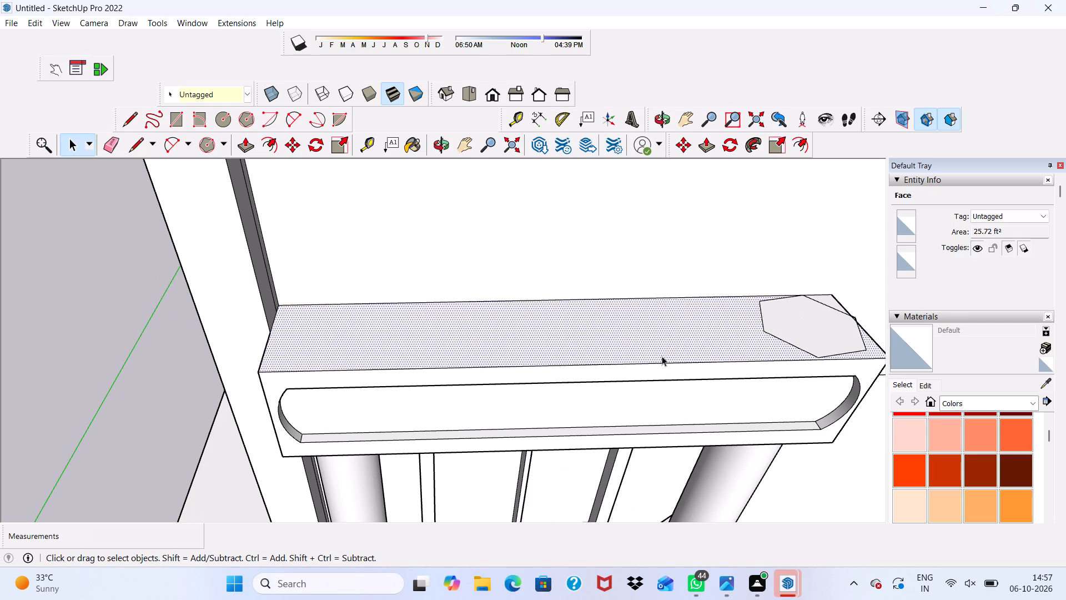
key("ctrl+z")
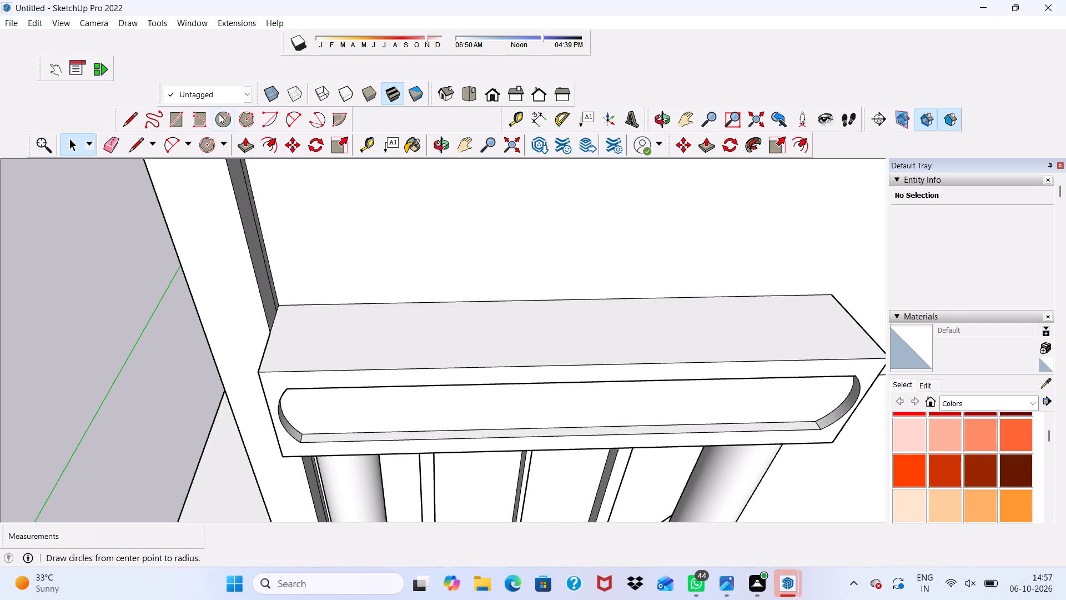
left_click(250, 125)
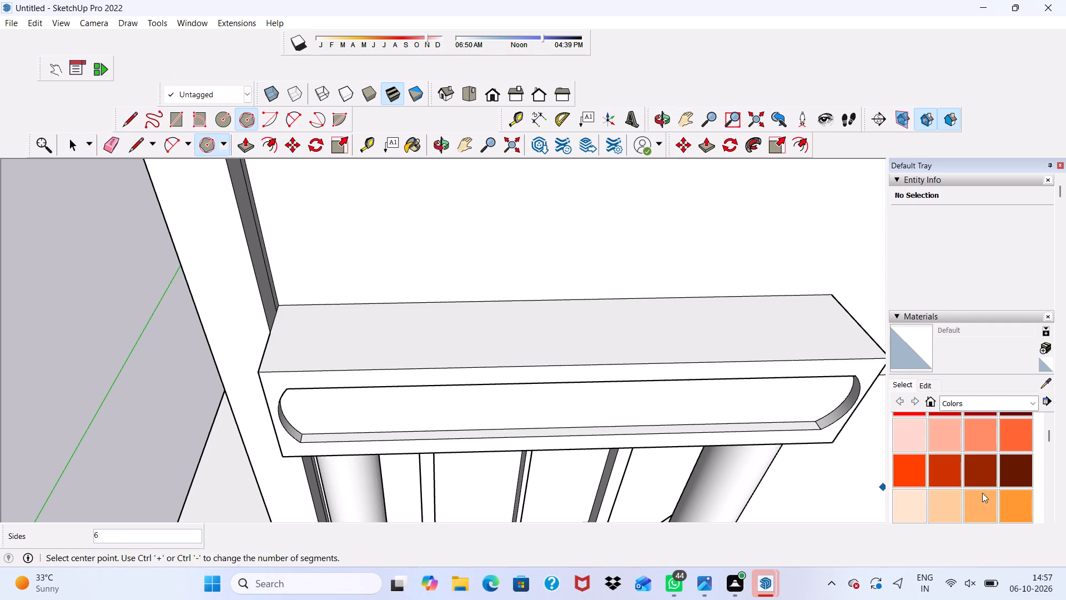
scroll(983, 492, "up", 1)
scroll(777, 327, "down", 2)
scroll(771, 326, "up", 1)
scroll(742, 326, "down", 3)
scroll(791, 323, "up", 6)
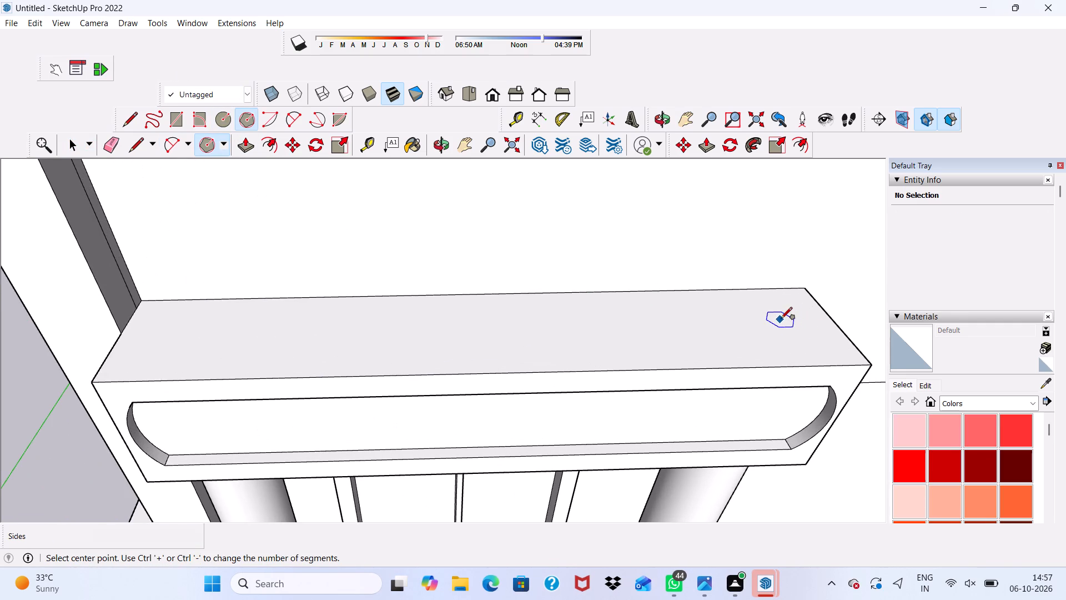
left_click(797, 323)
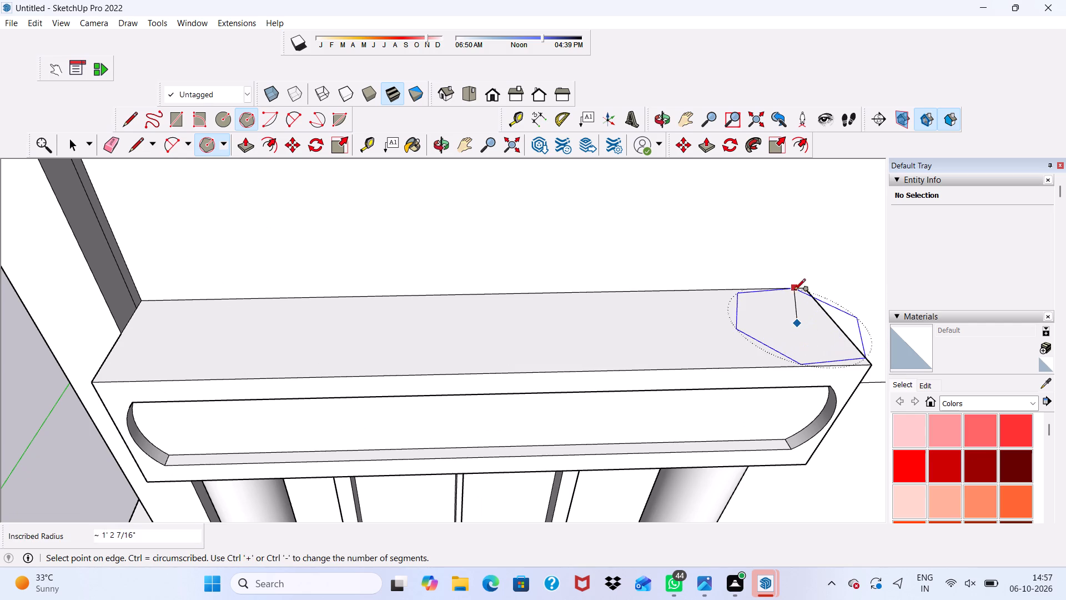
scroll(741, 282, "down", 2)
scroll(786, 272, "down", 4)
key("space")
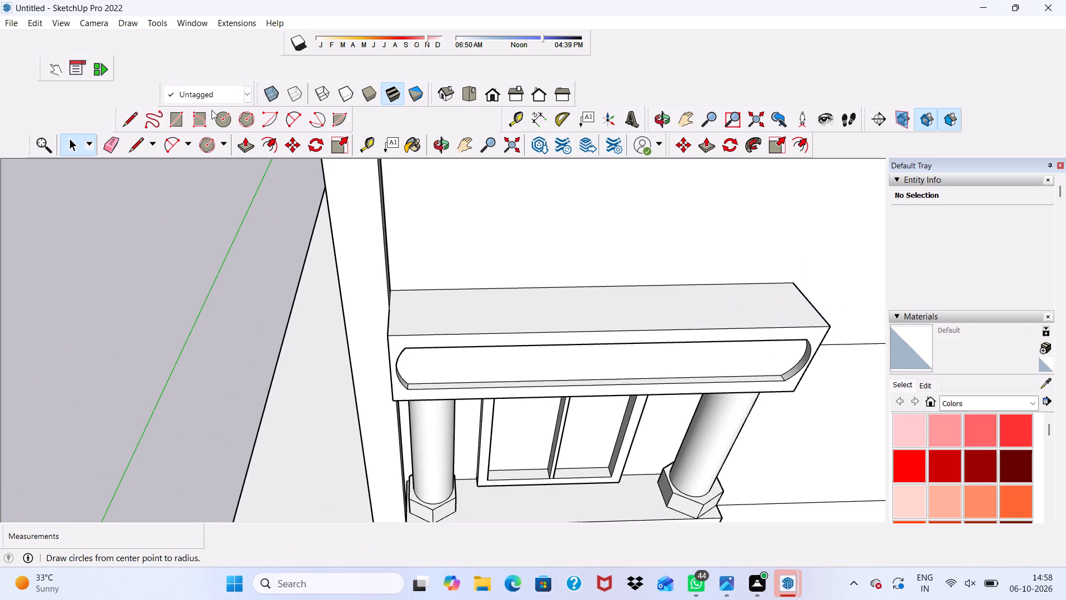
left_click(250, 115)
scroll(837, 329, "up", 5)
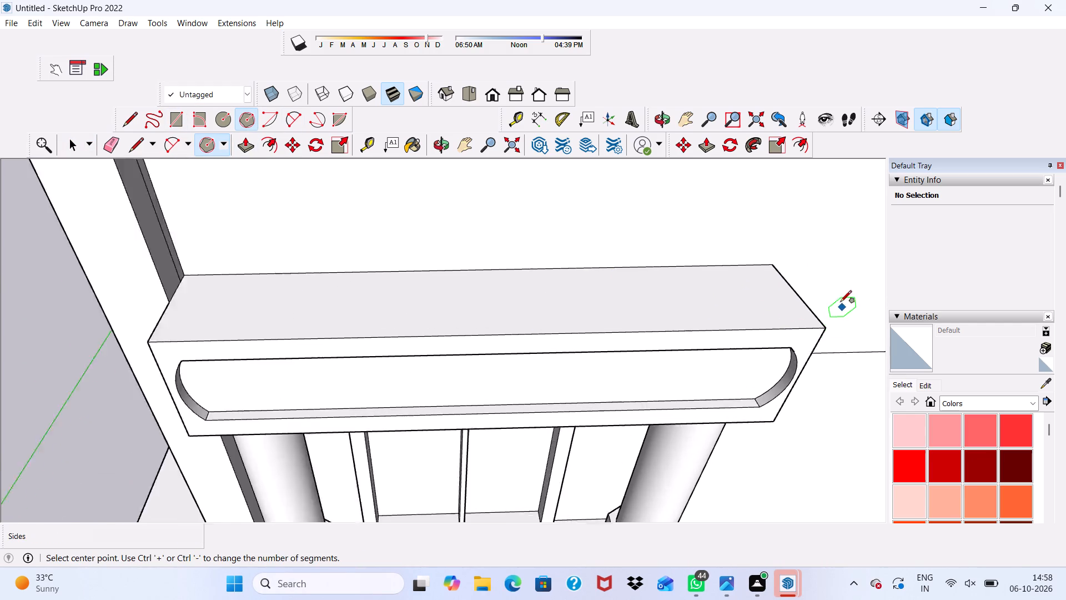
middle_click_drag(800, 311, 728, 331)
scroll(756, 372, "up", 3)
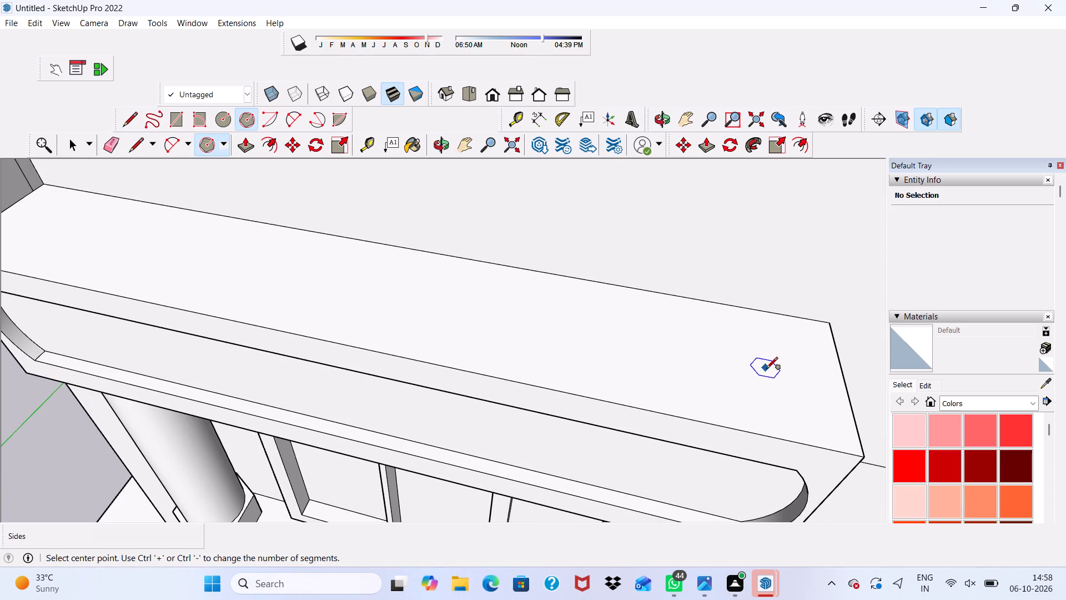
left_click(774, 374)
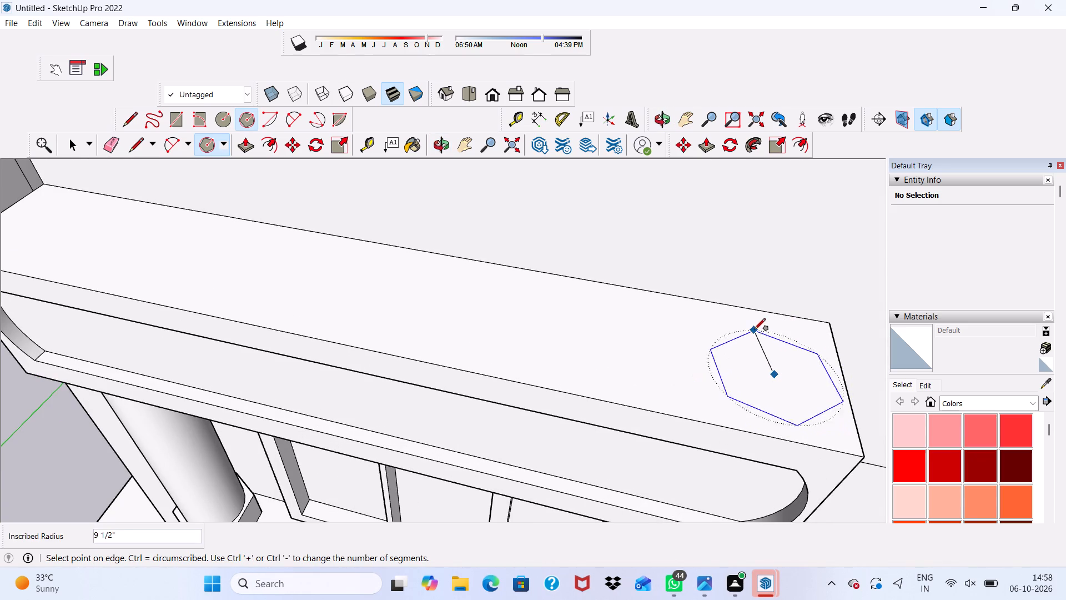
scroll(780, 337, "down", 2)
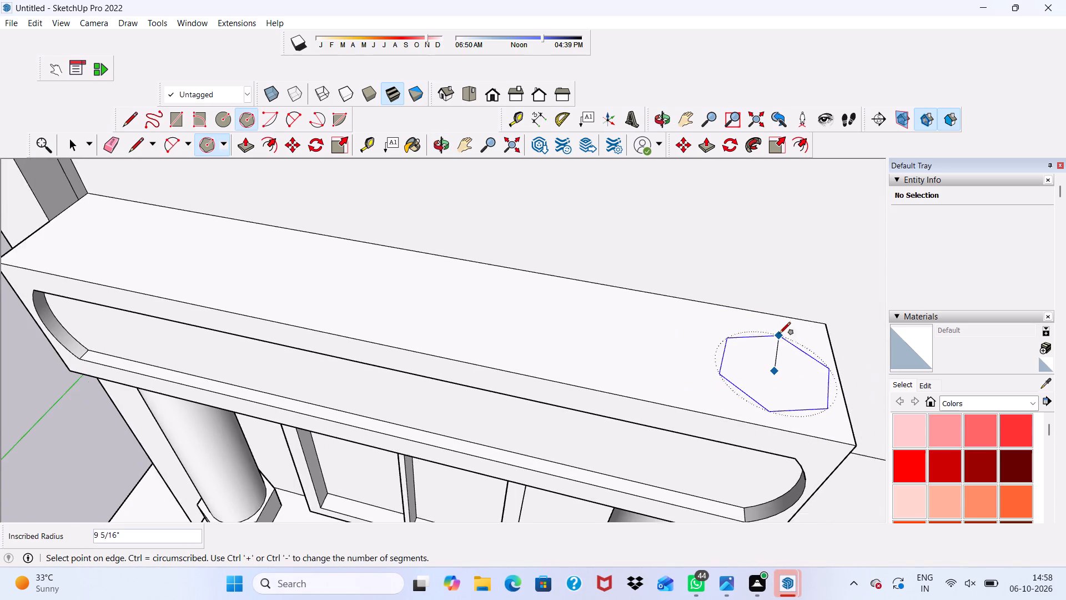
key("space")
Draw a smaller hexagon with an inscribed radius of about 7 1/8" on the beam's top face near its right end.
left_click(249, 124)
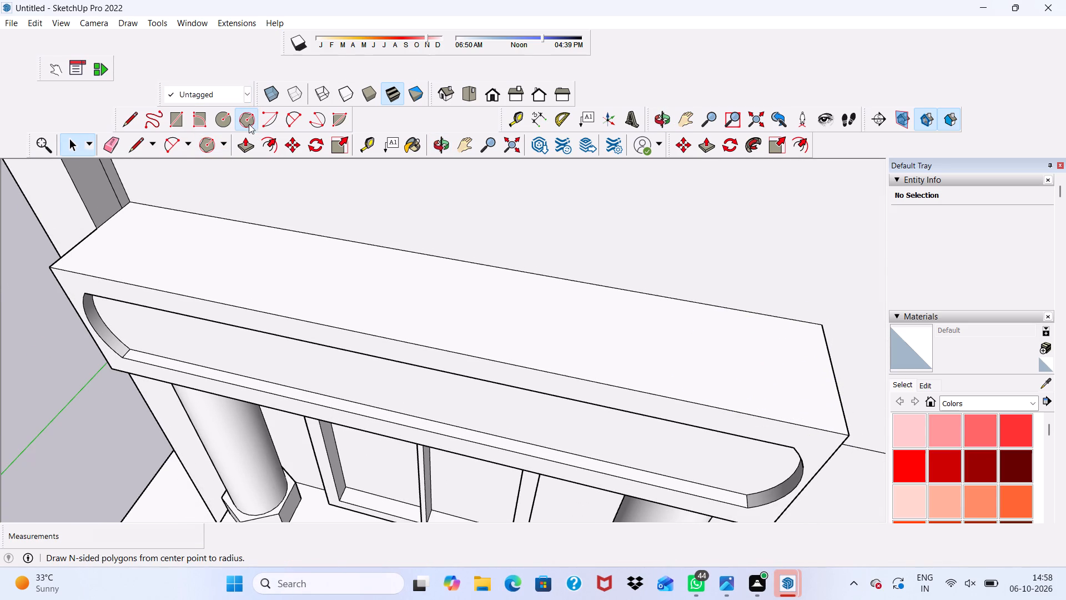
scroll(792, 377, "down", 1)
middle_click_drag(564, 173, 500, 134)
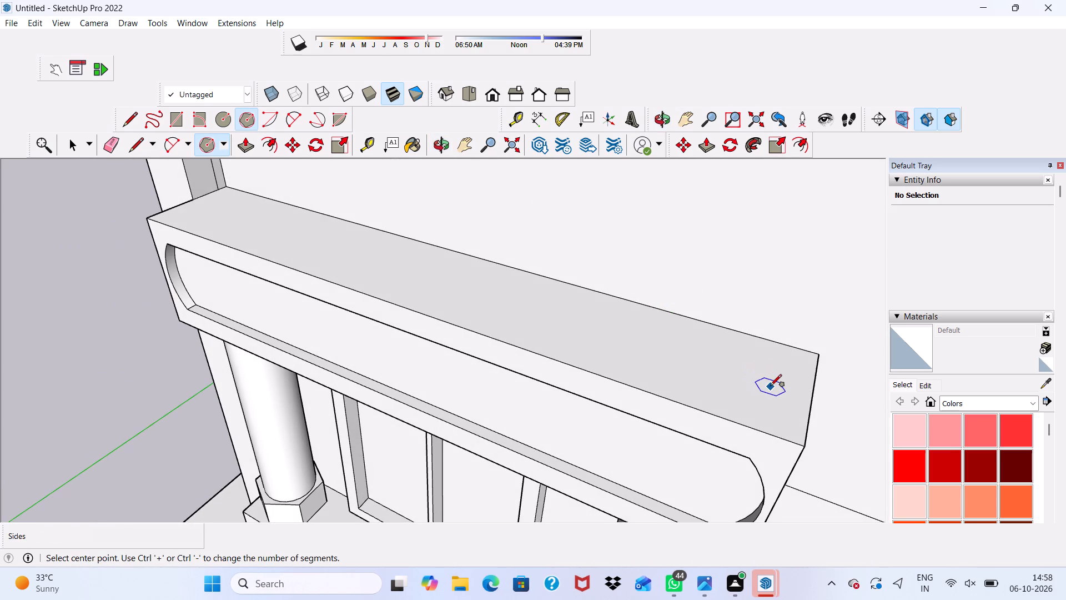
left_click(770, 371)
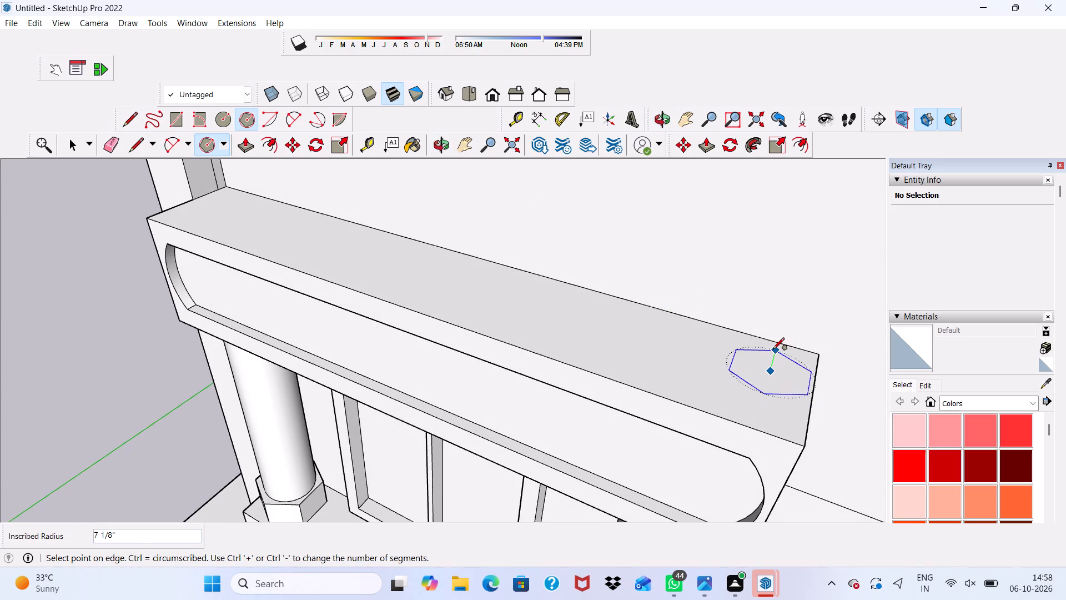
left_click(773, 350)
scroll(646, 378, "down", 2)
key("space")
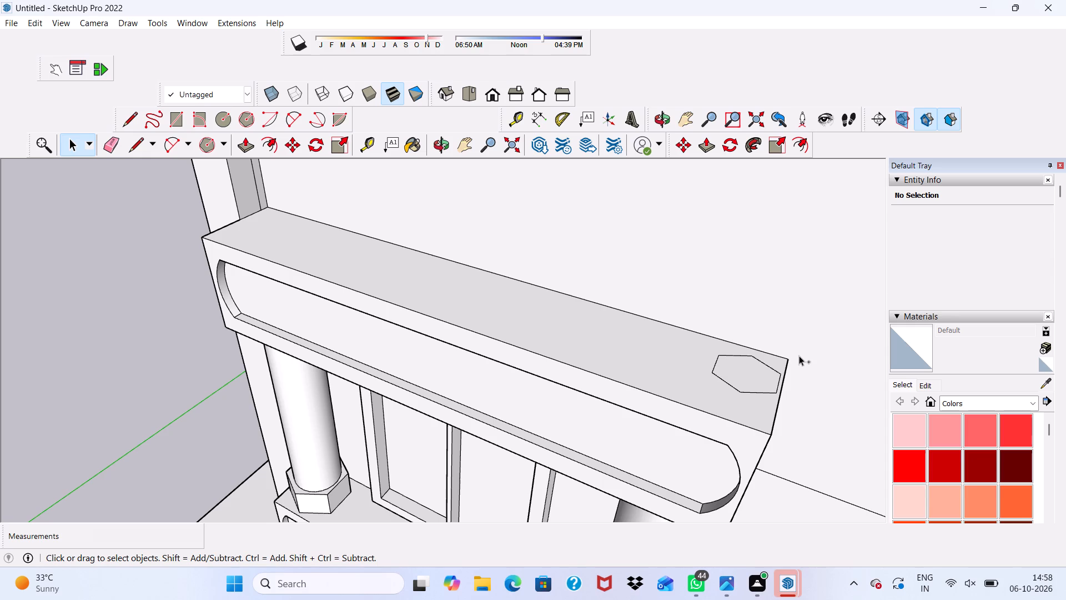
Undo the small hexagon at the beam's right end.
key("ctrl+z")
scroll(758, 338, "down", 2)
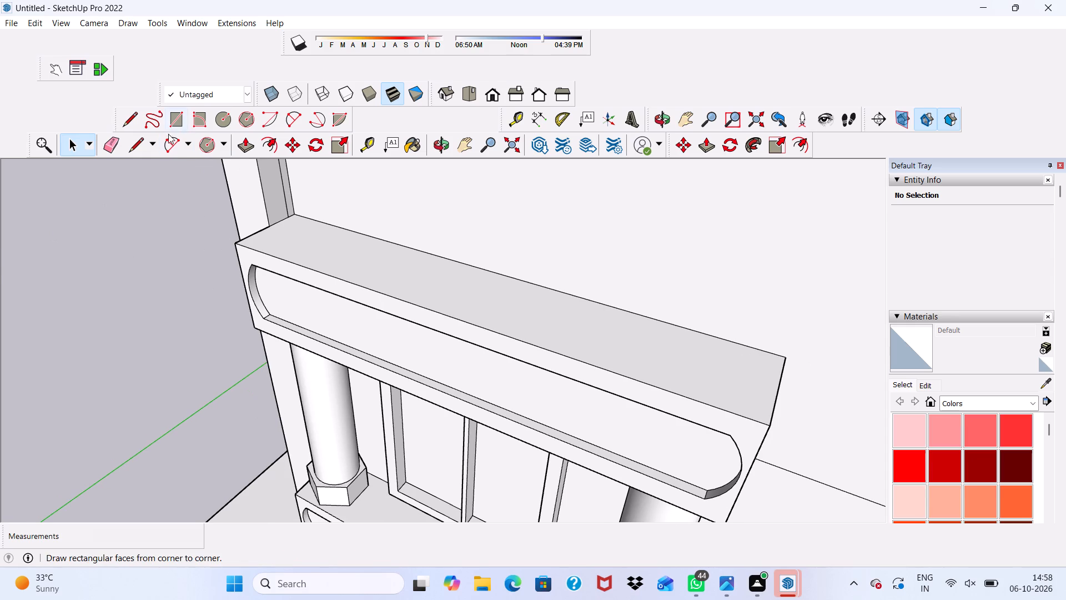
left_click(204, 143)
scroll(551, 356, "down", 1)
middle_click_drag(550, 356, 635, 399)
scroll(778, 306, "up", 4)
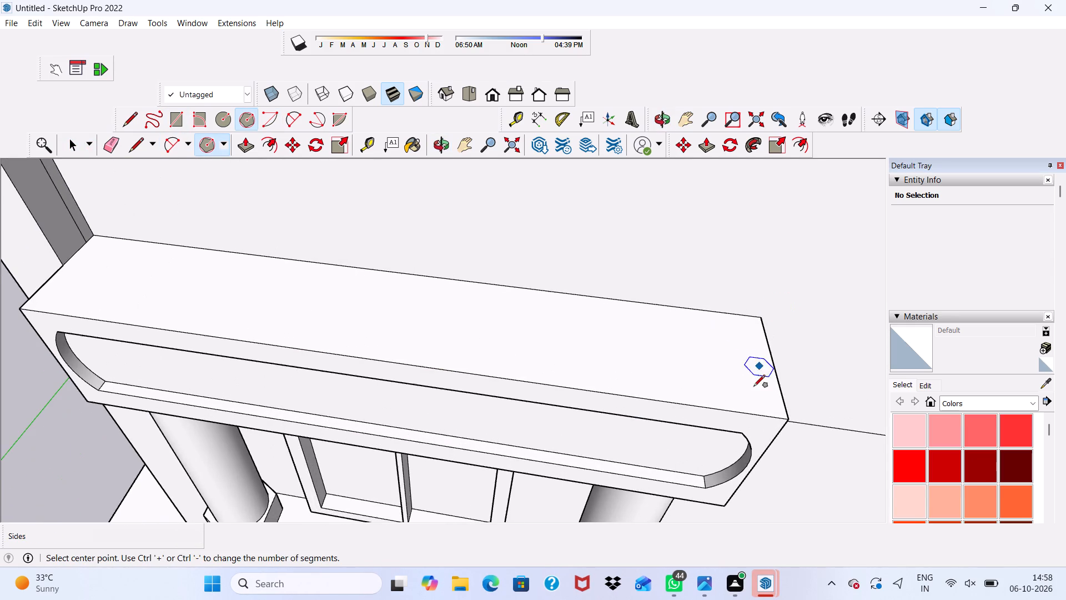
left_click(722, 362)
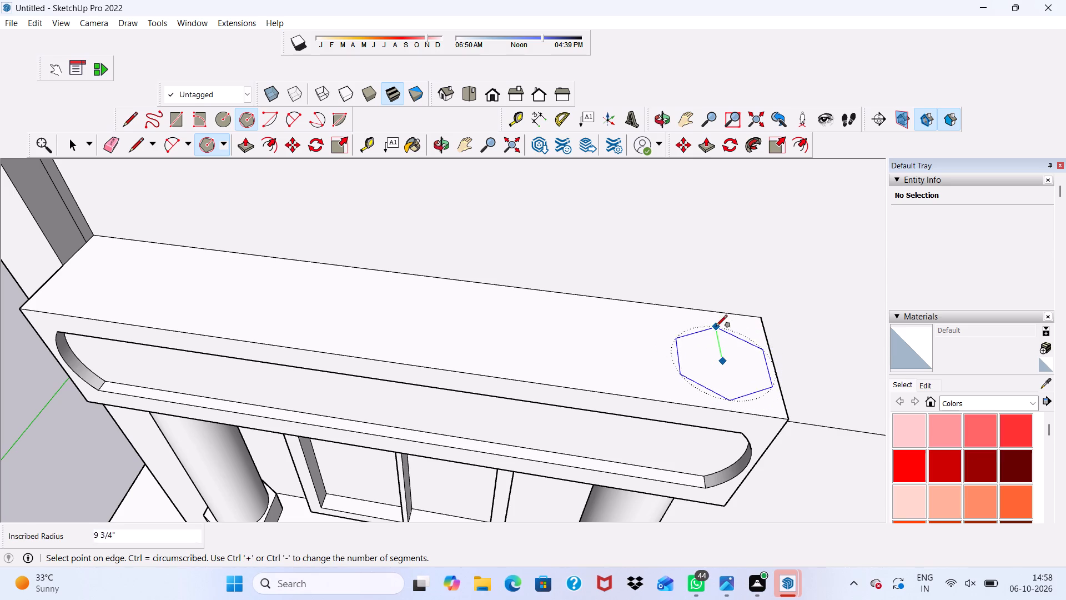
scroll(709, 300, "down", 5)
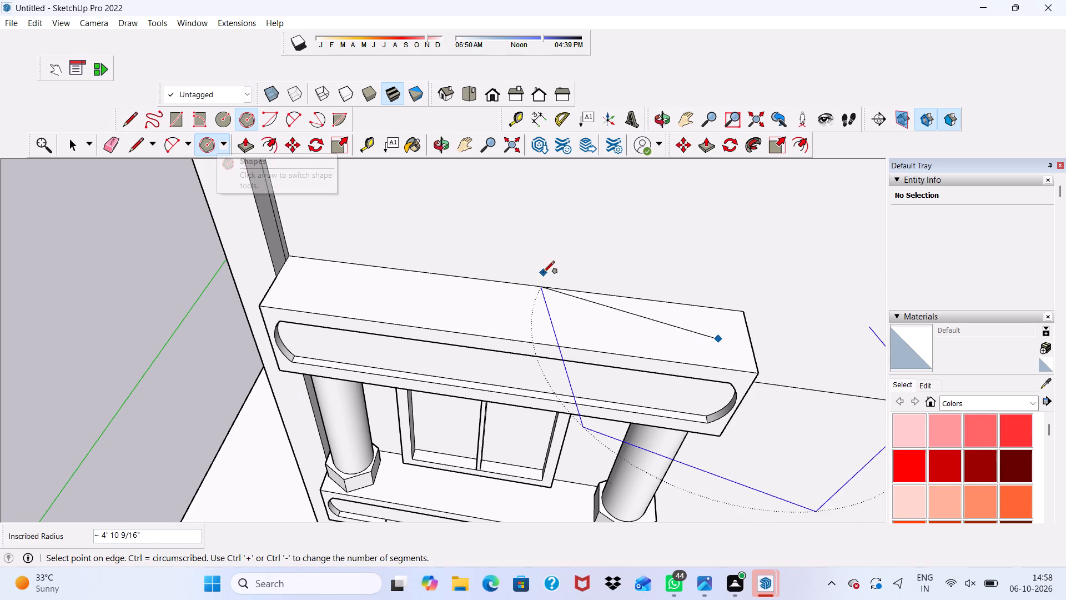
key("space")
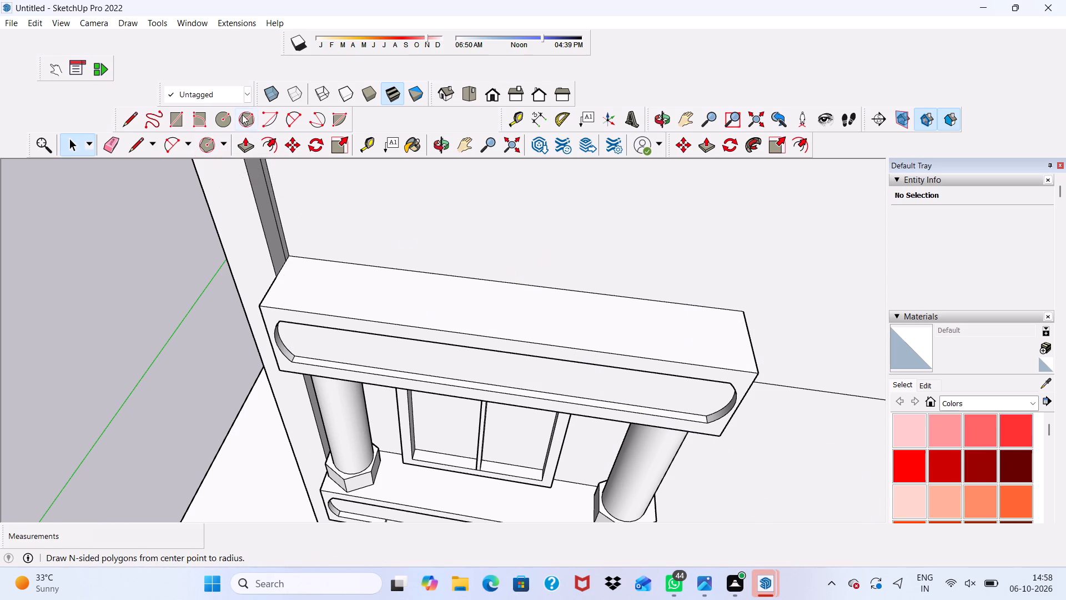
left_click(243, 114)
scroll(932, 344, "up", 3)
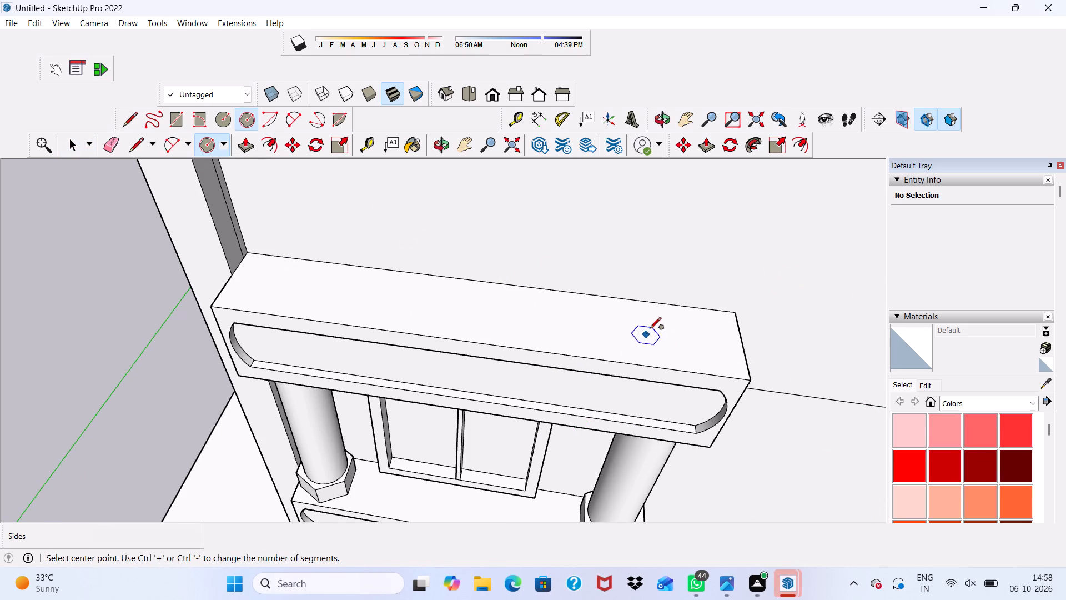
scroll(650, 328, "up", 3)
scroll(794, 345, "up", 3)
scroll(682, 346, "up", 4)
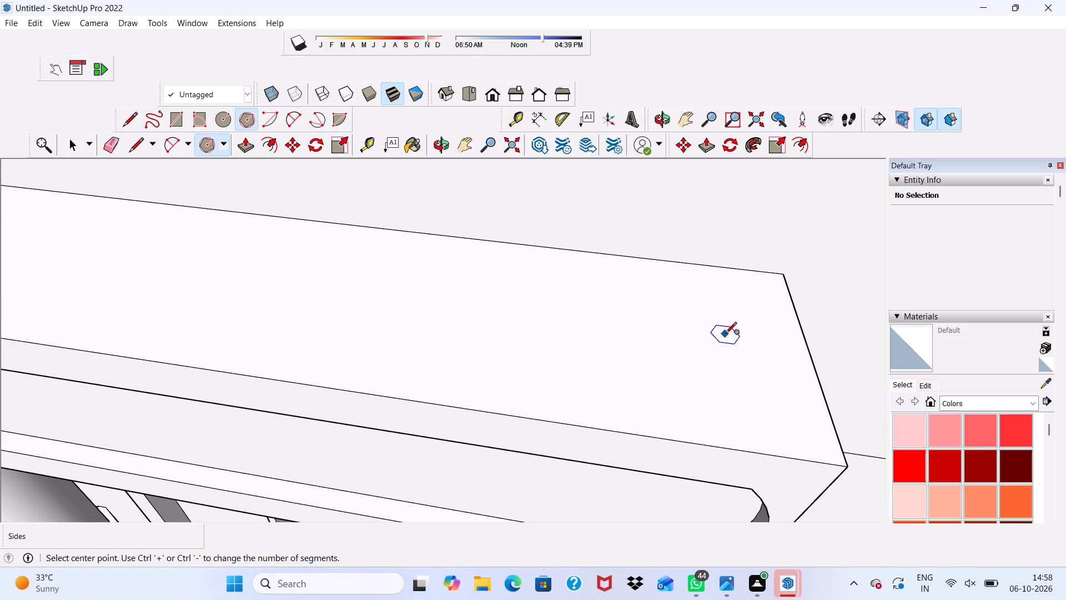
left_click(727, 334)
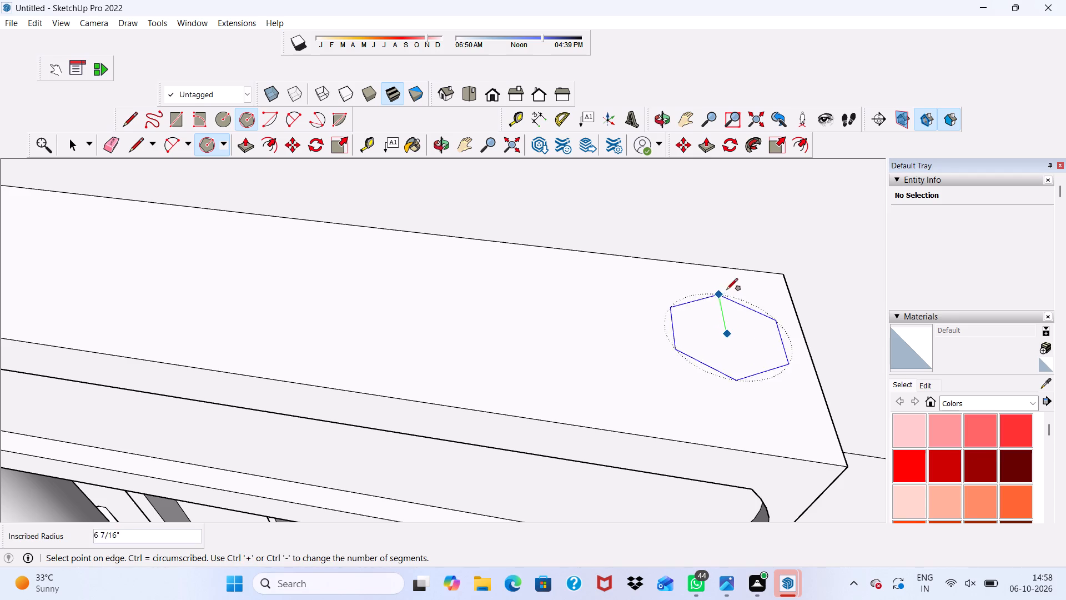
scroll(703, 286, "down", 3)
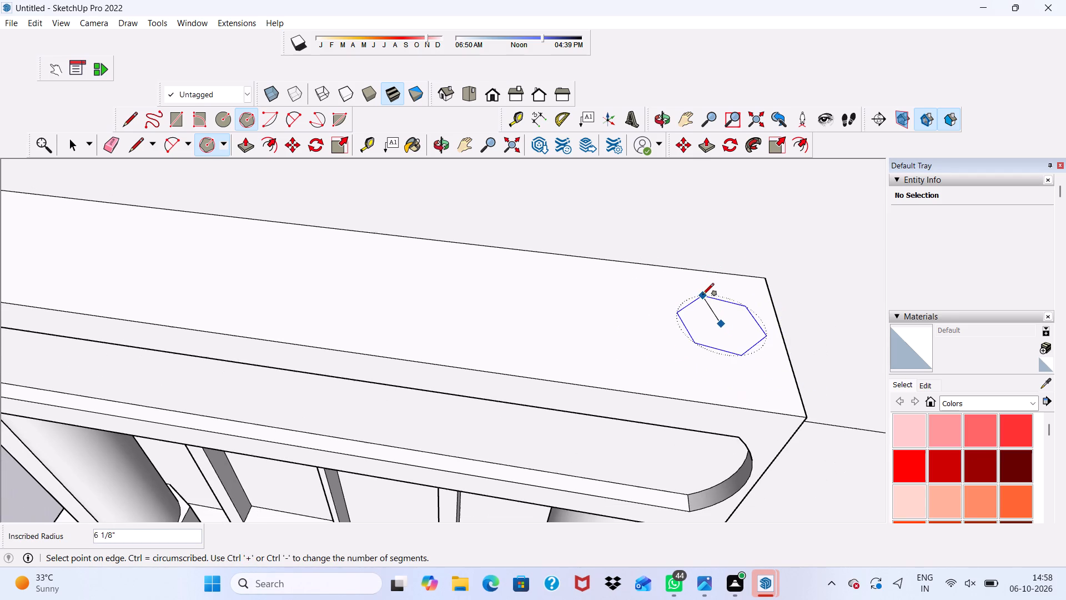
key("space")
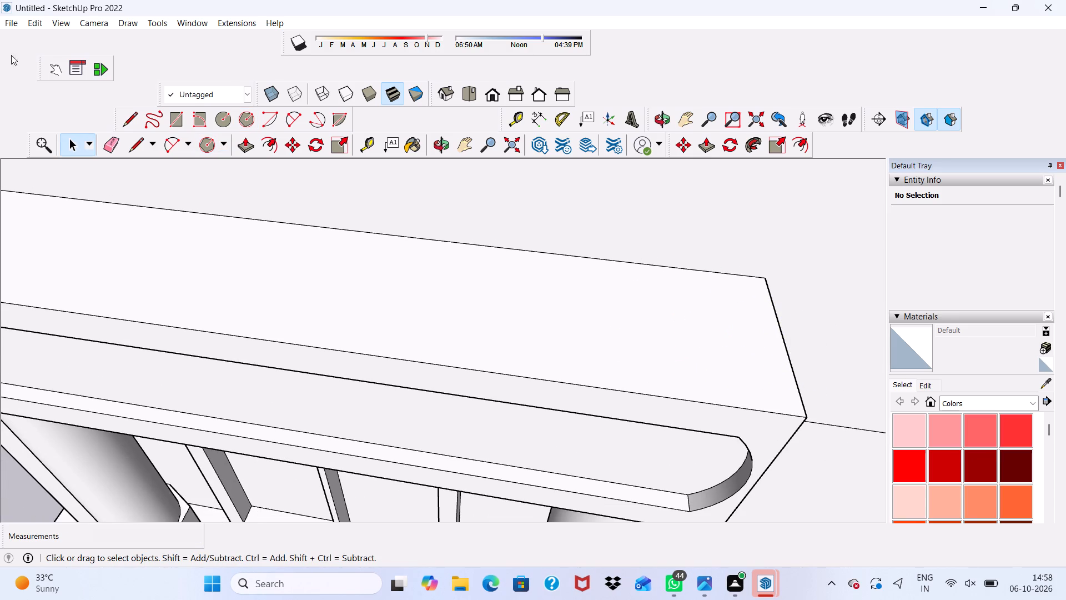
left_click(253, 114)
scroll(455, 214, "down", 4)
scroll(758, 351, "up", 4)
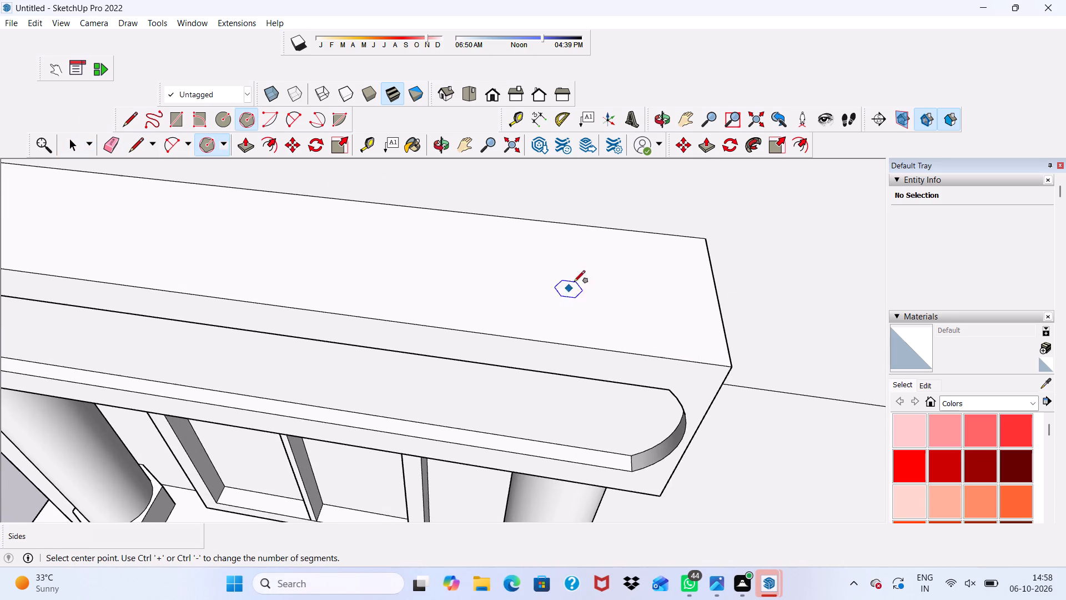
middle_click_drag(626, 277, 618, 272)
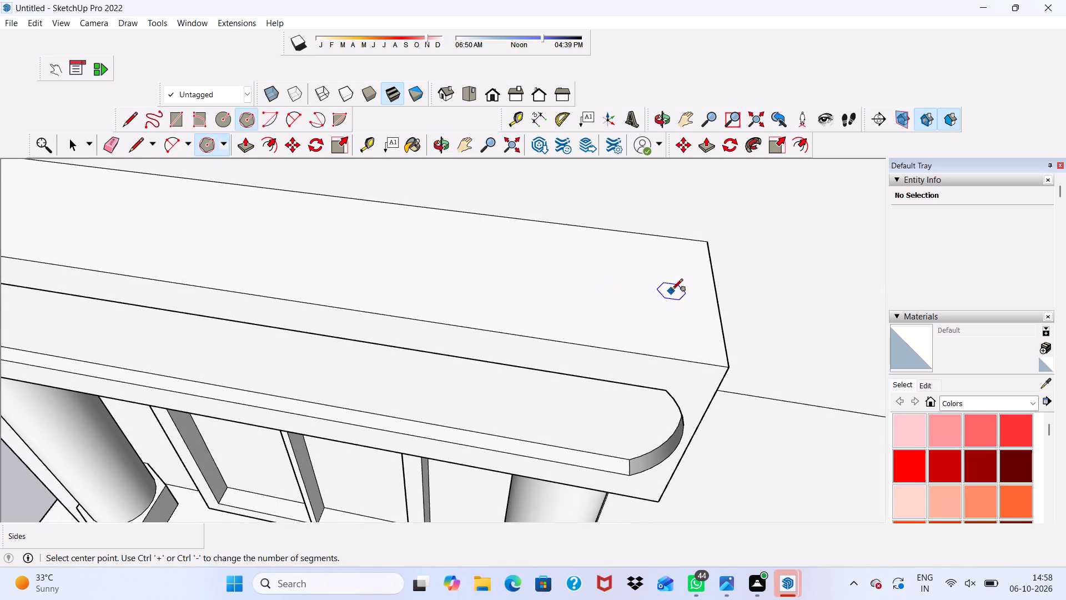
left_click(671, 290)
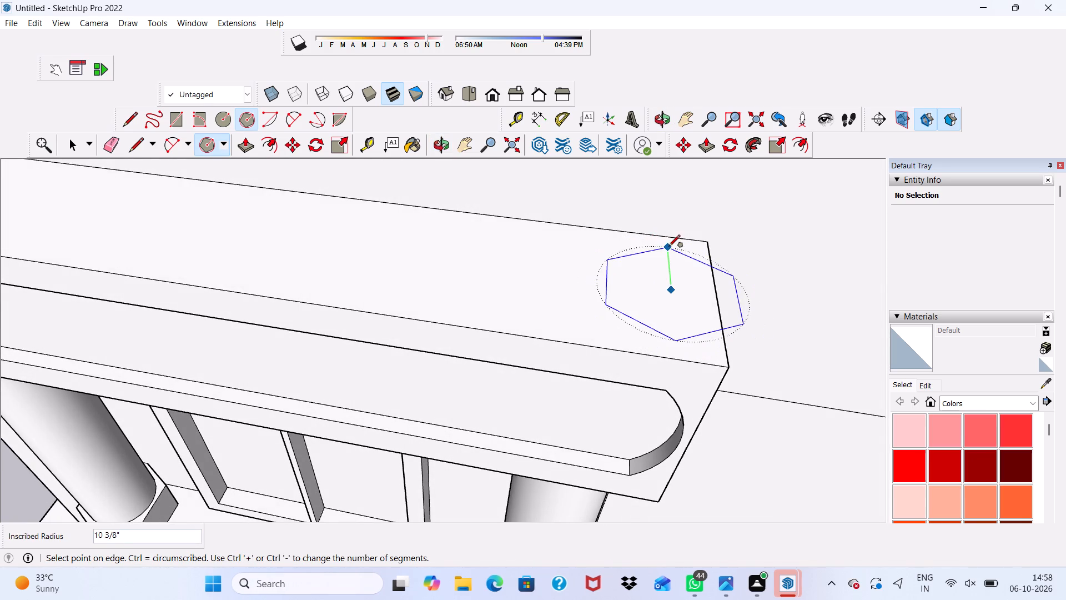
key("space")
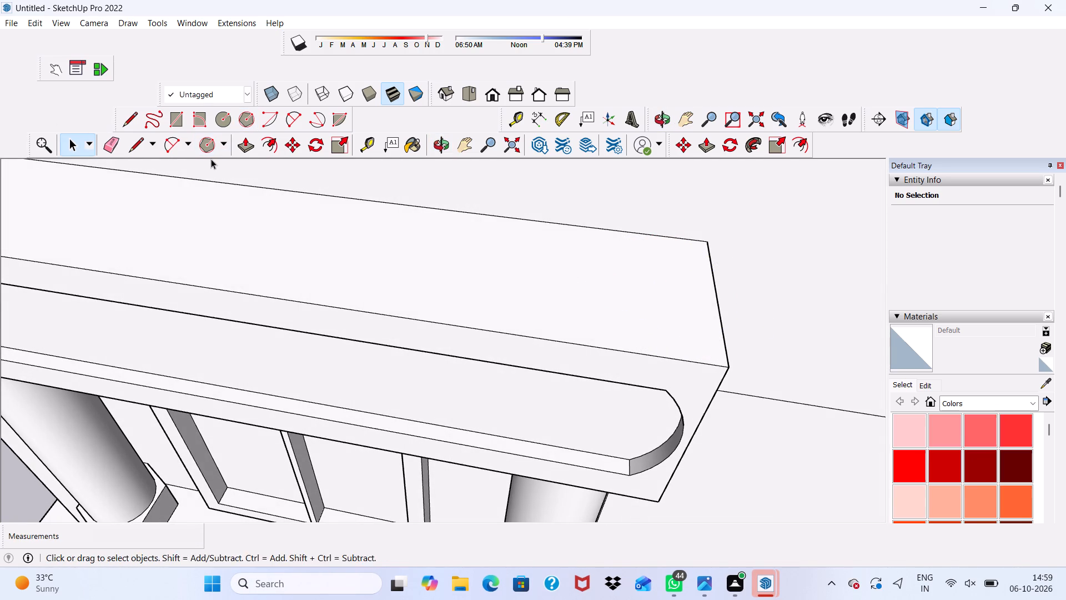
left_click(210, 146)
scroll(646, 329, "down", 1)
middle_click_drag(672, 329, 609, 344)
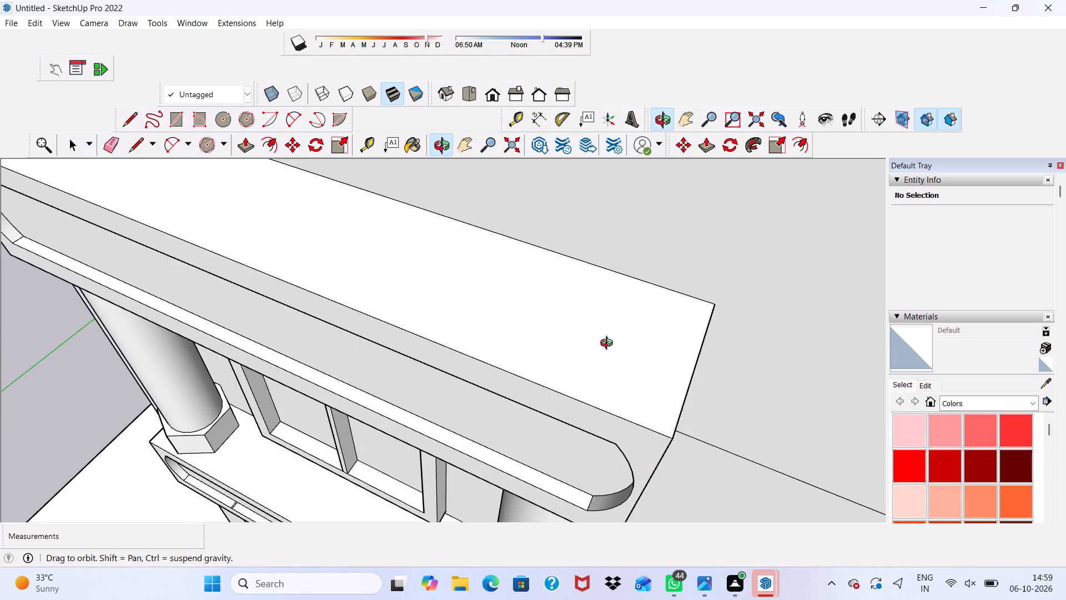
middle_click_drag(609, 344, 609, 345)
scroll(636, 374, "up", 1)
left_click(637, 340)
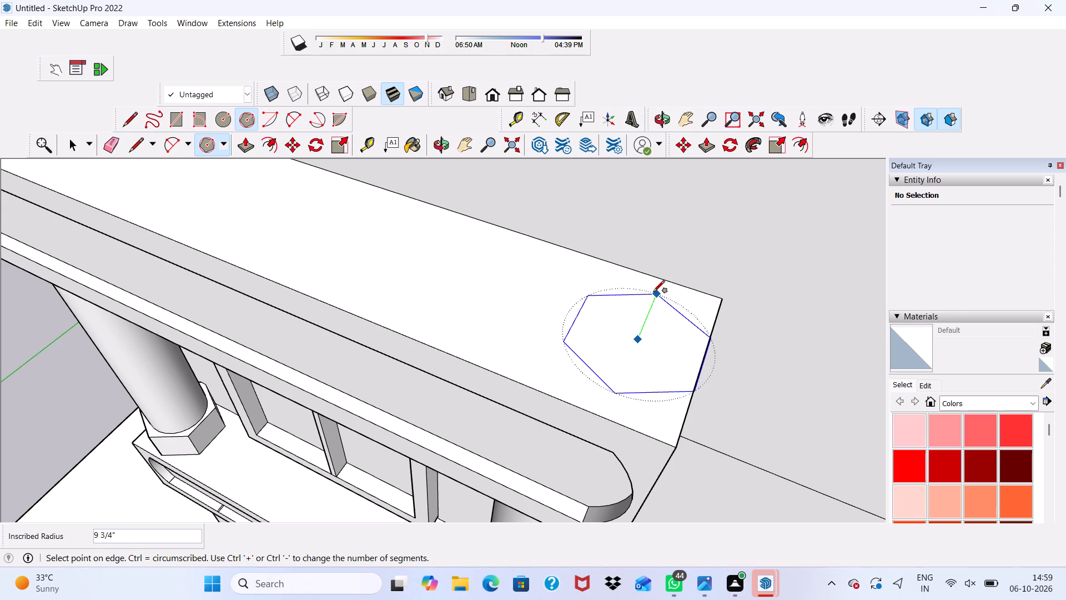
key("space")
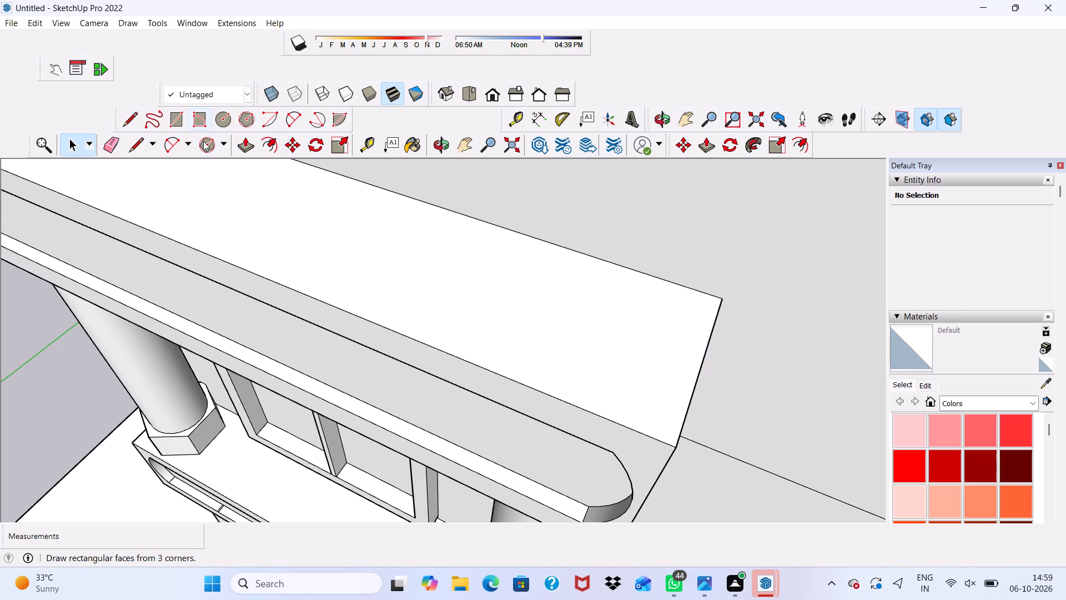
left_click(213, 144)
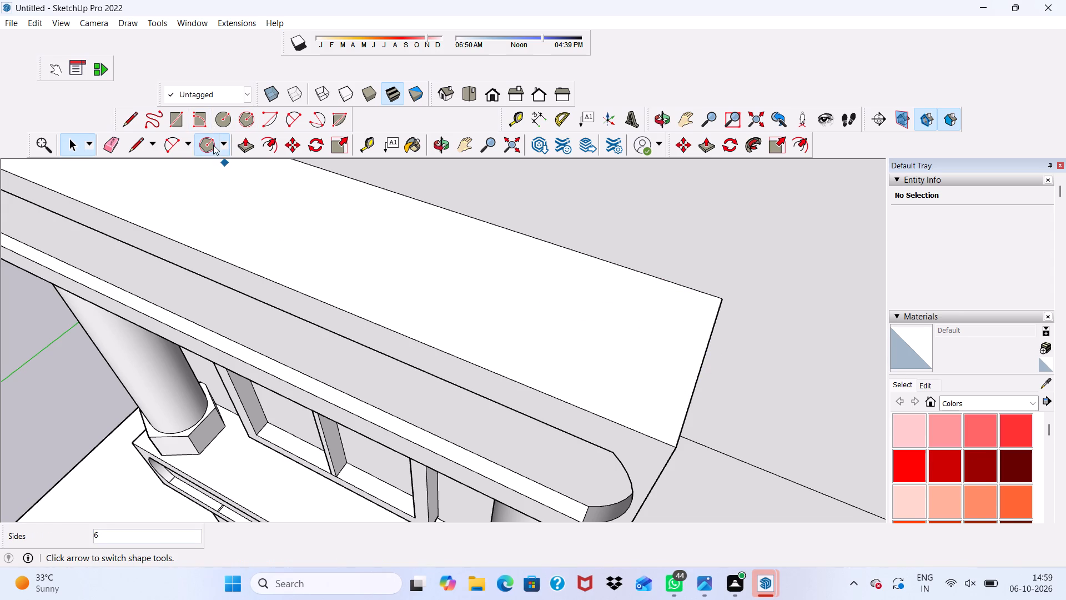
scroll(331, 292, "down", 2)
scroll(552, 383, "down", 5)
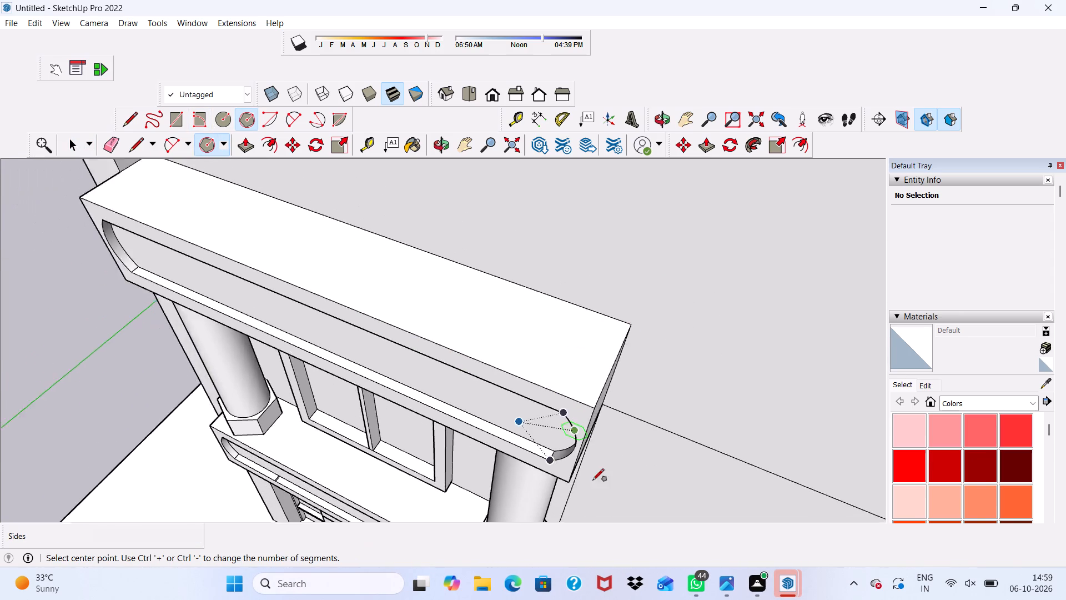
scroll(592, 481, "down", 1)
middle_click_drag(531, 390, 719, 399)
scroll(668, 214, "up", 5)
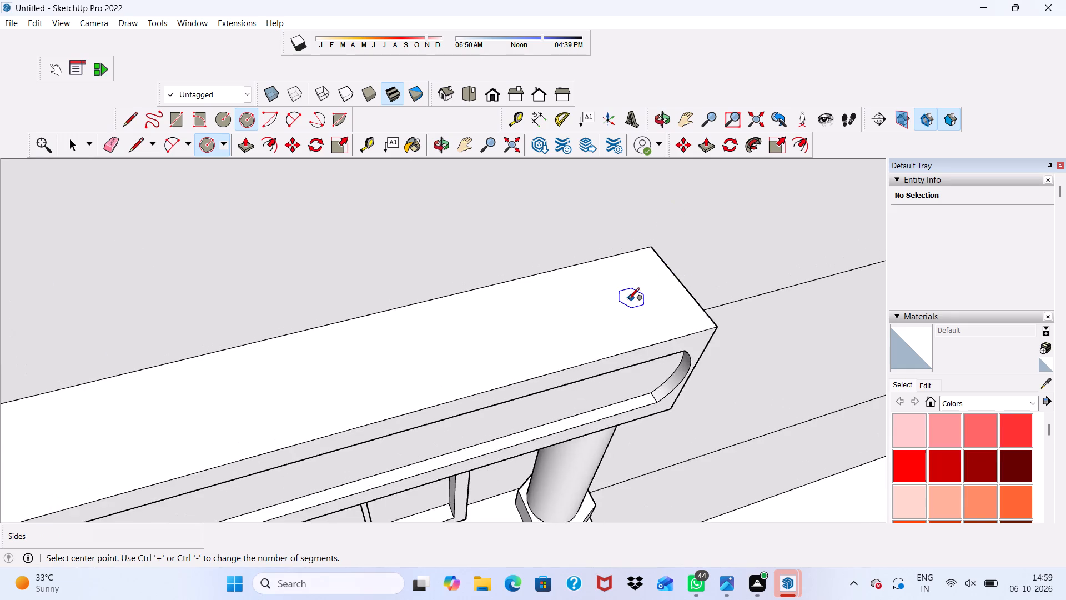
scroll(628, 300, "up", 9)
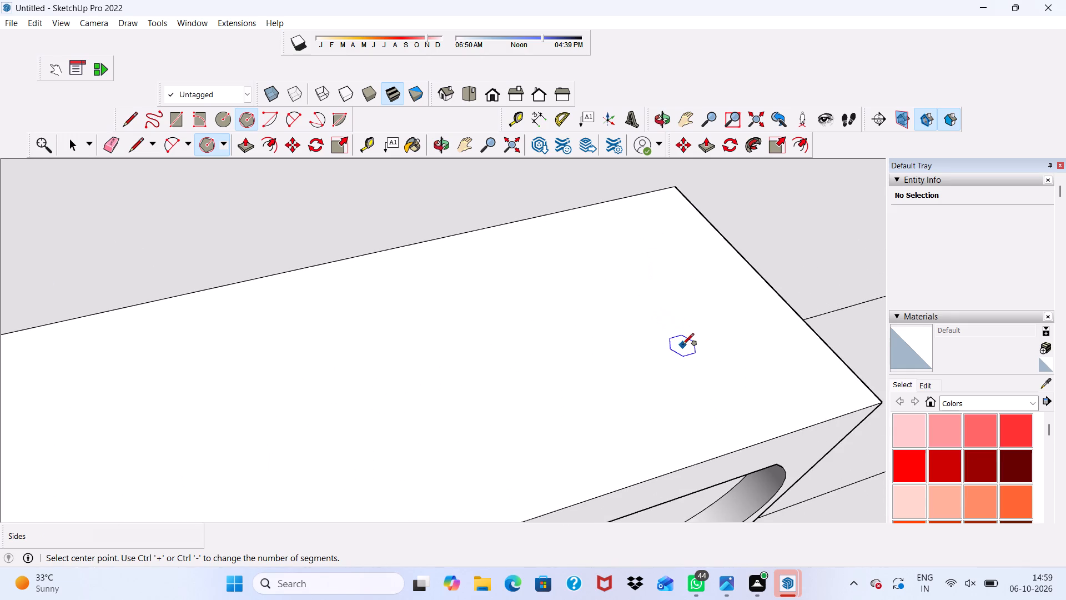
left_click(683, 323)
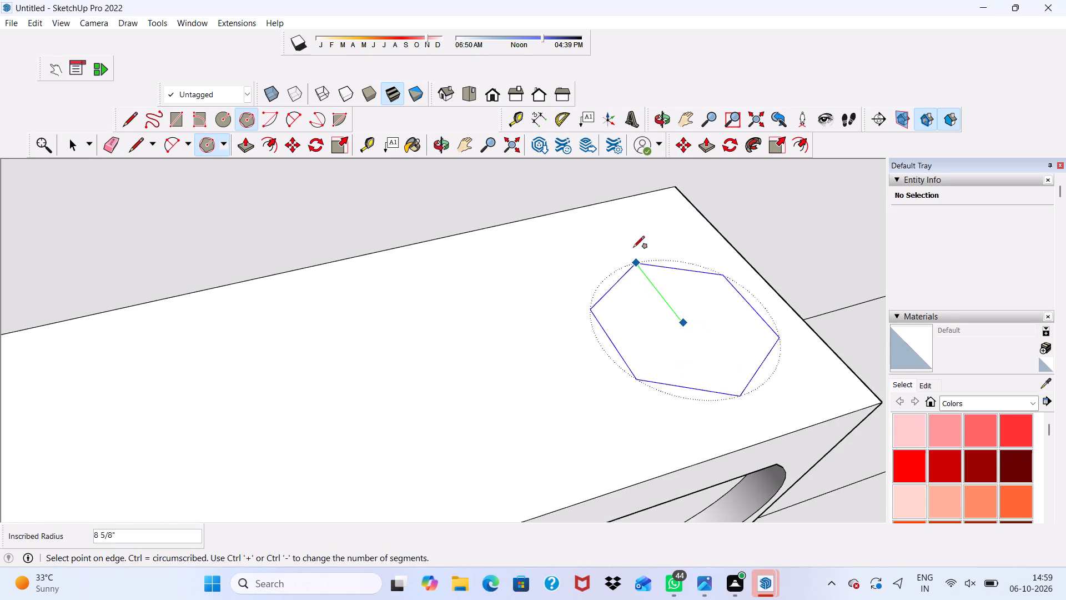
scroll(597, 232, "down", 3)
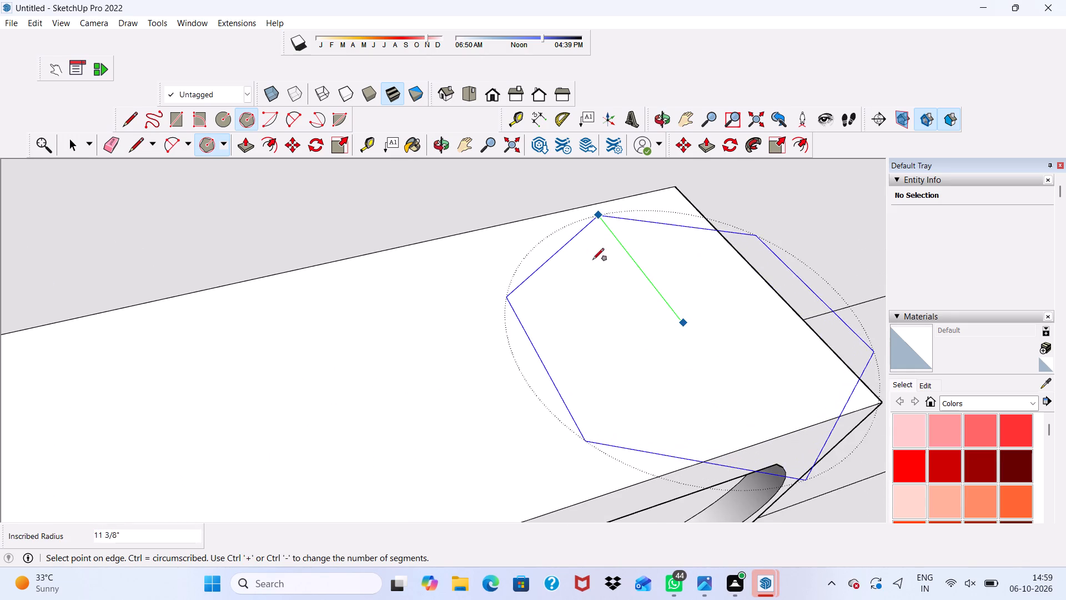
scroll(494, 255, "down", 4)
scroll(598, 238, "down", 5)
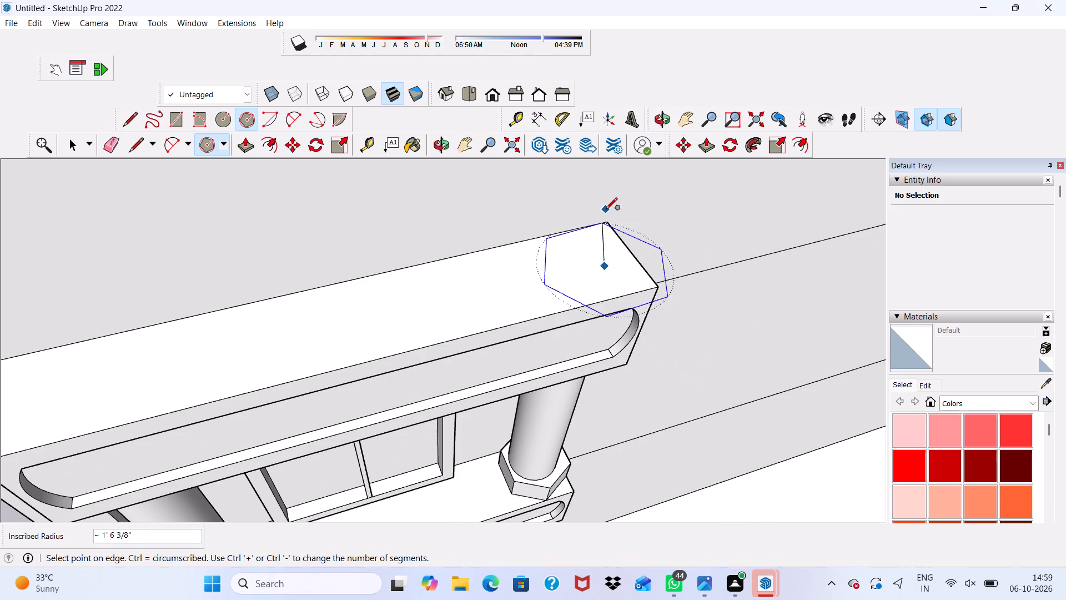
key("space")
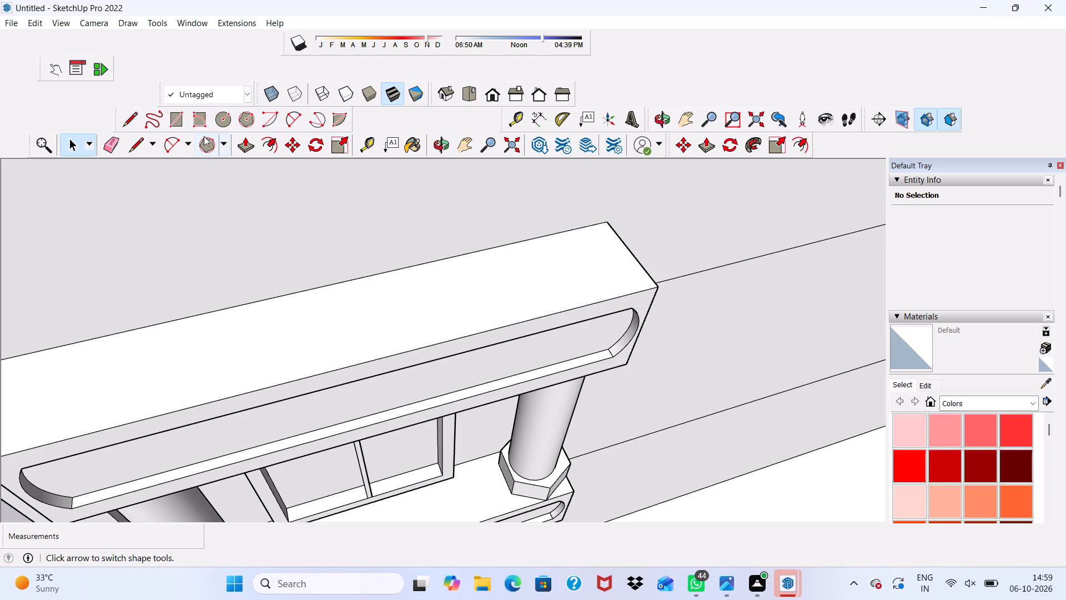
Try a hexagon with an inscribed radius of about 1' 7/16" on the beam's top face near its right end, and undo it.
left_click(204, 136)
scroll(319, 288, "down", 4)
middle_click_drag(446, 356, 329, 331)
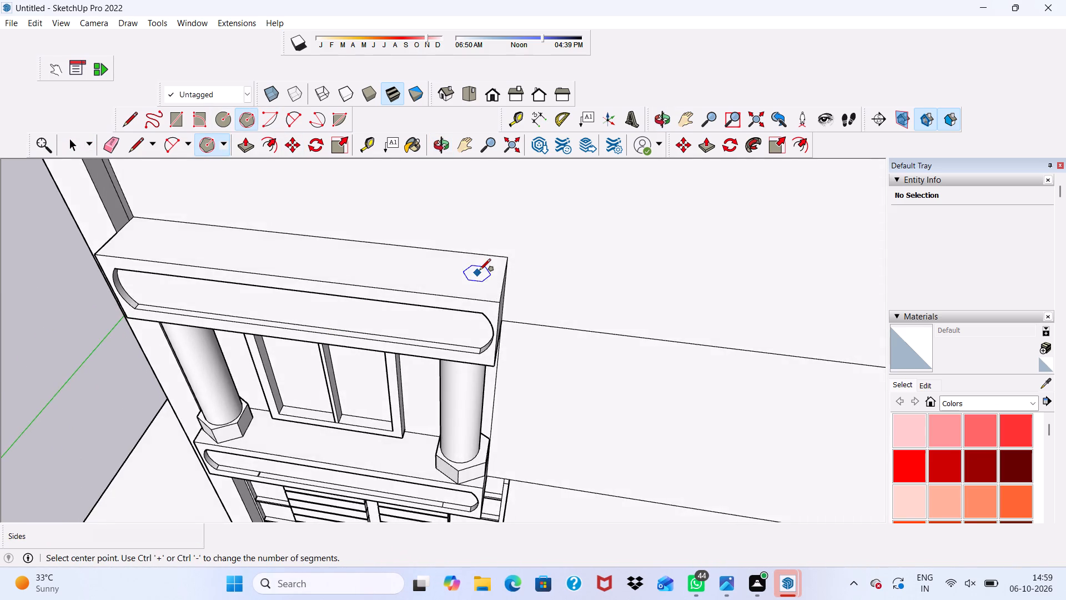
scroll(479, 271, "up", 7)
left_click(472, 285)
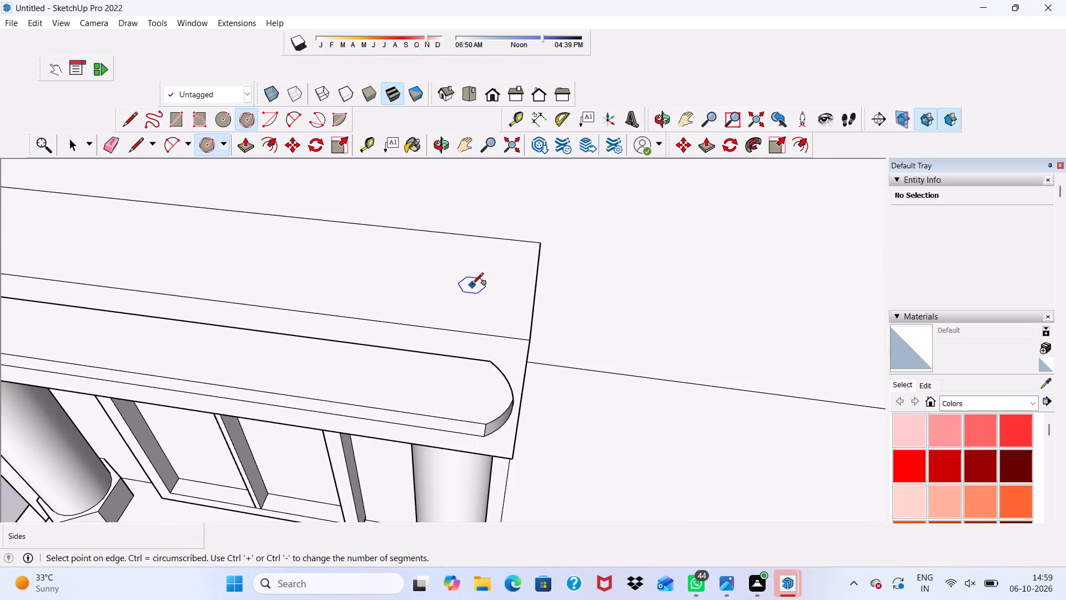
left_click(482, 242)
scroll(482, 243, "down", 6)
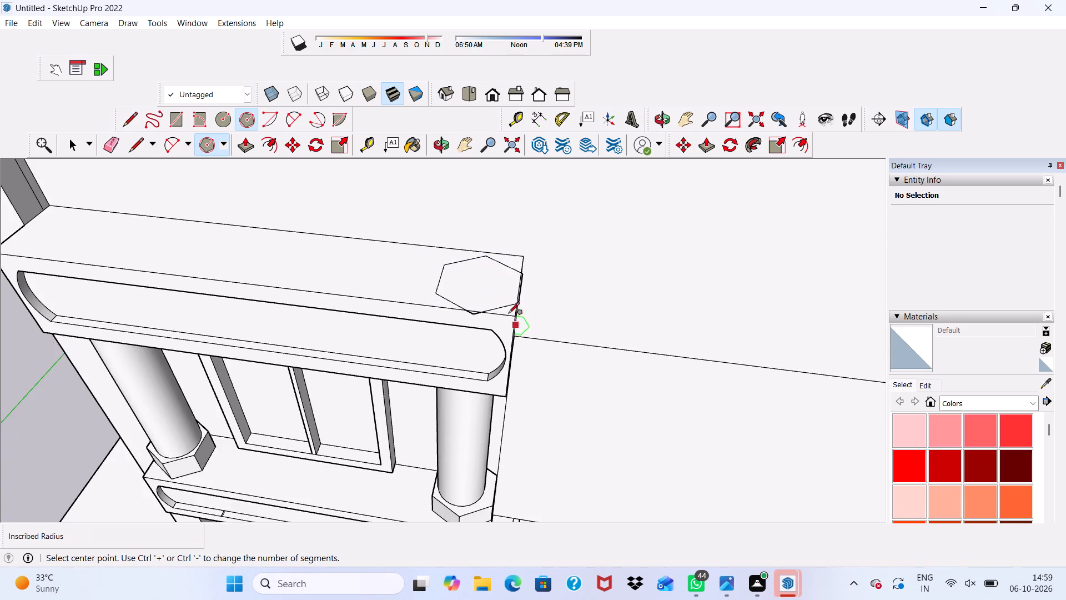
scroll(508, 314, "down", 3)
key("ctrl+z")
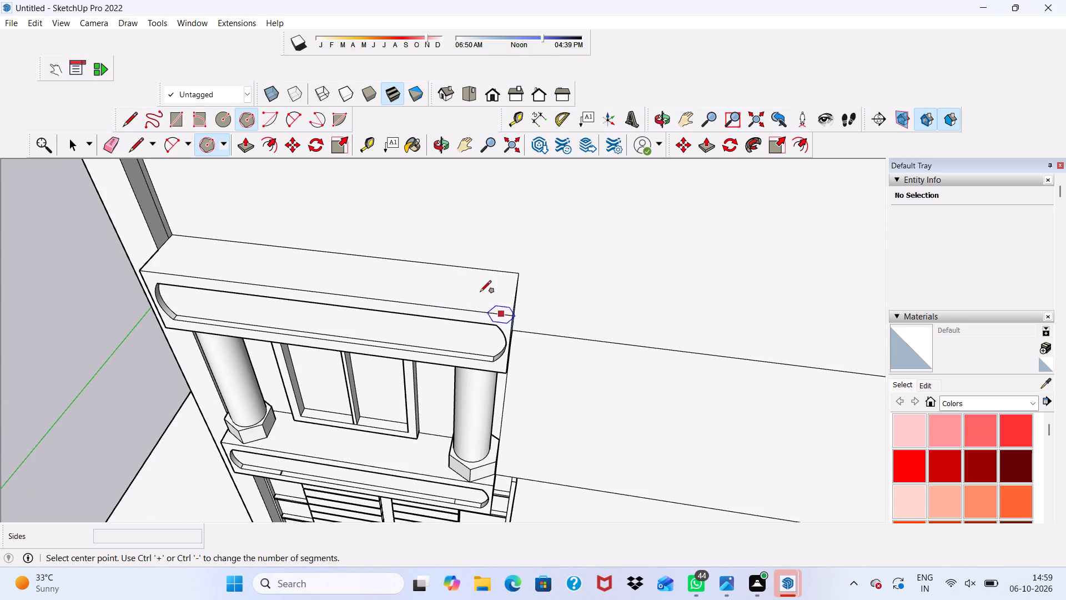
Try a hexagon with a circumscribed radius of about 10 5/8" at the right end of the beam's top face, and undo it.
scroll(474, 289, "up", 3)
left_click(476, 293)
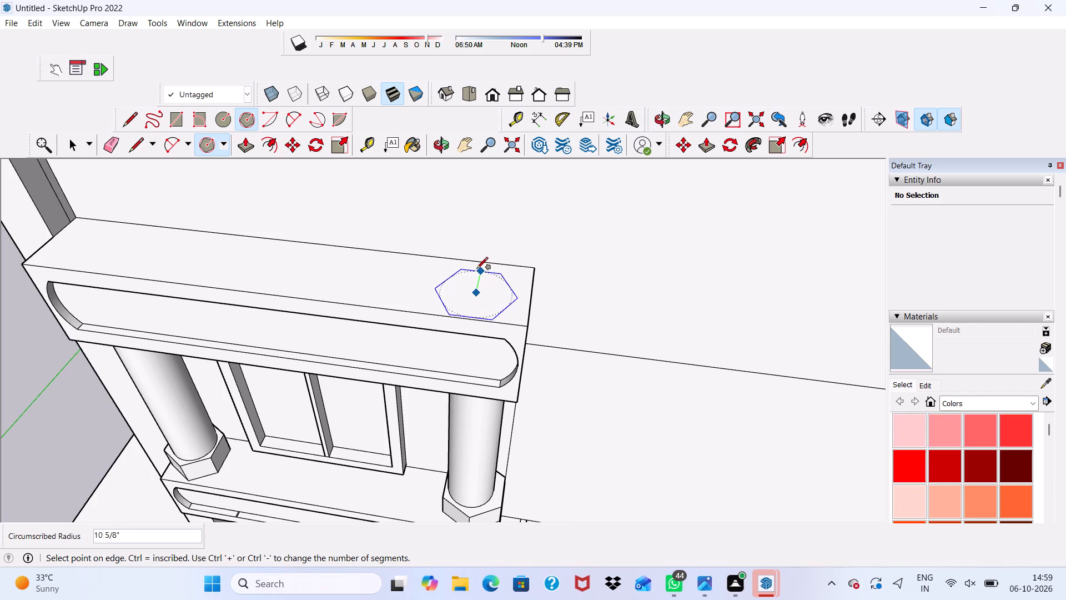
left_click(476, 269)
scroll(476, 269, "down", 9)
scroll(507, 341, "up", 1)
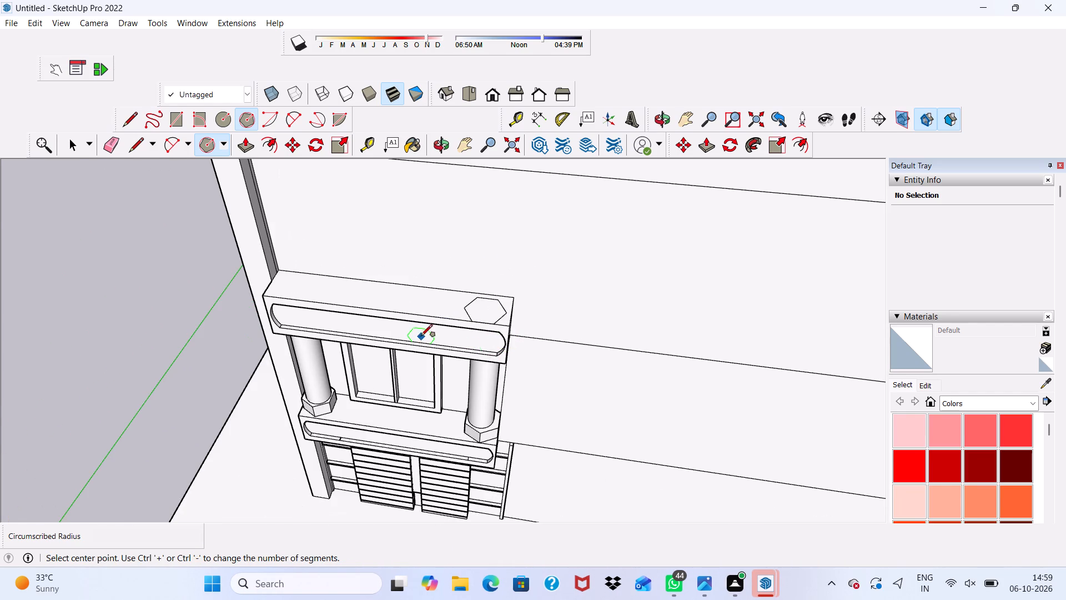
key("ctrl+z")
Draw a hexagon with an inscribed radius of about 11 15/16" on the beam's top face near its right end.
scroll(372, 334, "up", 2)
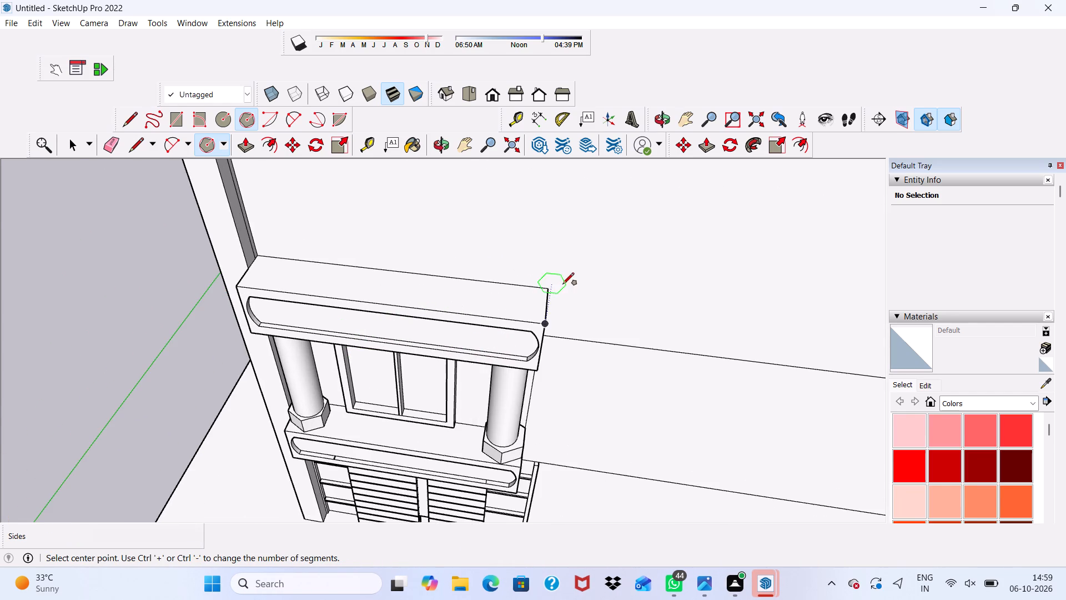
scroll(531, 290, "up", 7)
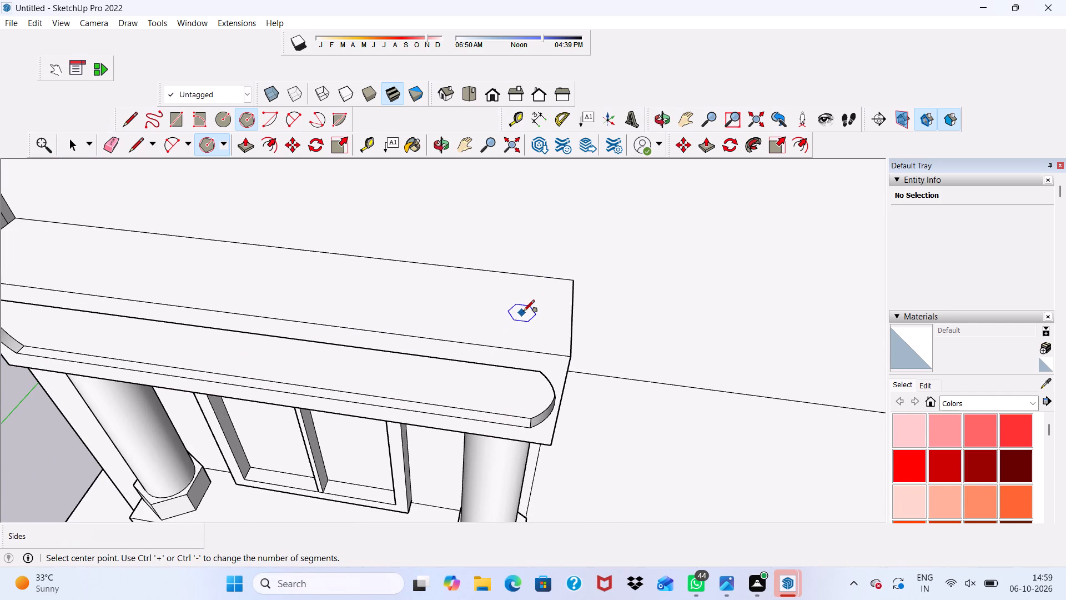
left_click(523, 312)
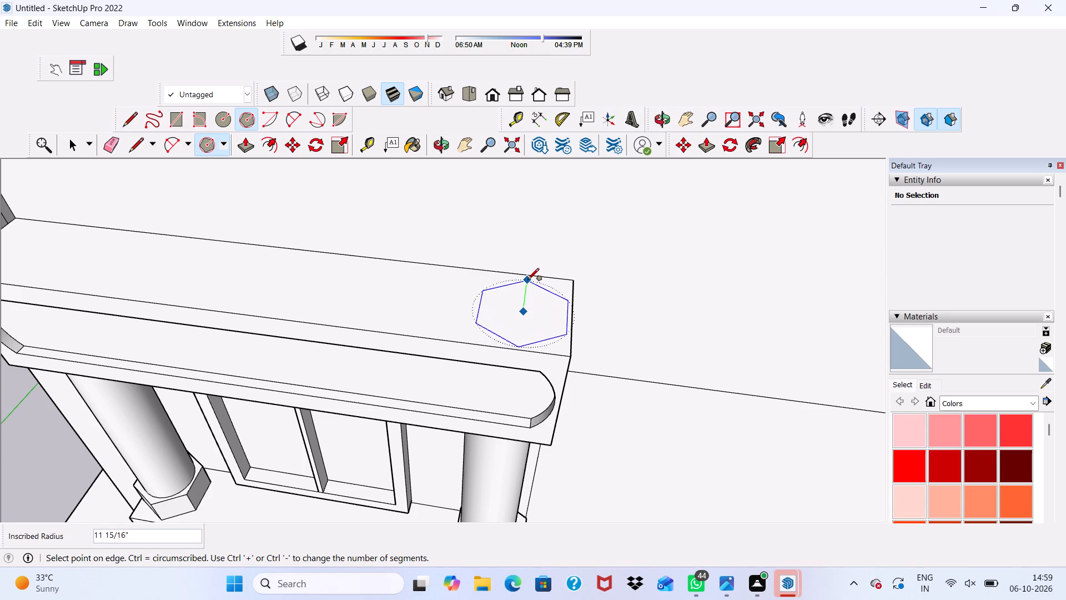
left_click(527, 281)
scroll(527, 281, "down", 3)
scroll(531, 295, "up", 1)
scroll(540, 313, "down", 5)
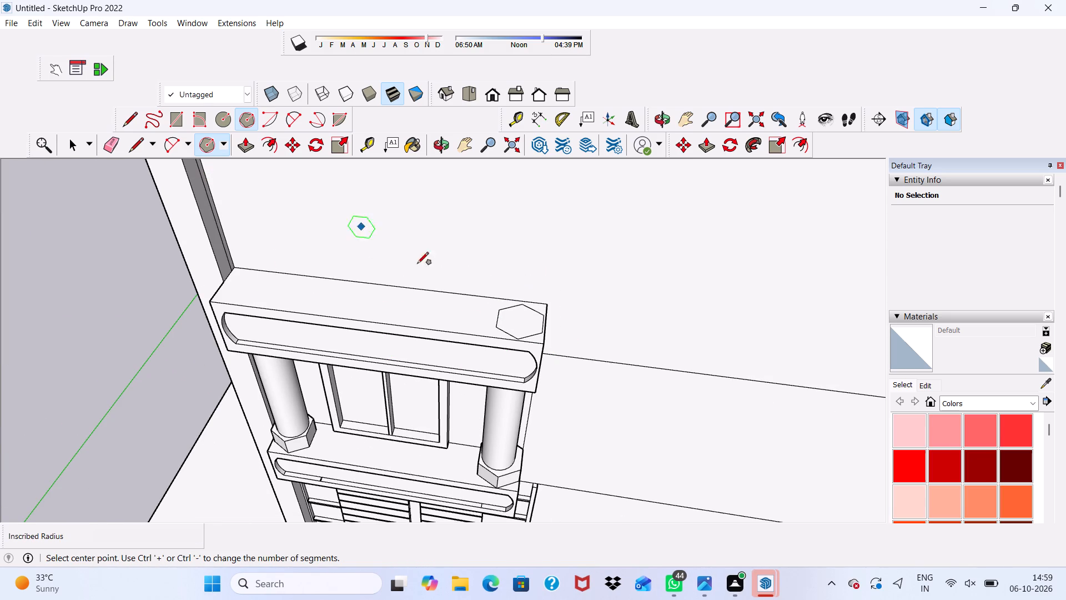
Copy the hexagon from the right end of the upper beam's top face about 11' 1/2" to its left end.
key("space")
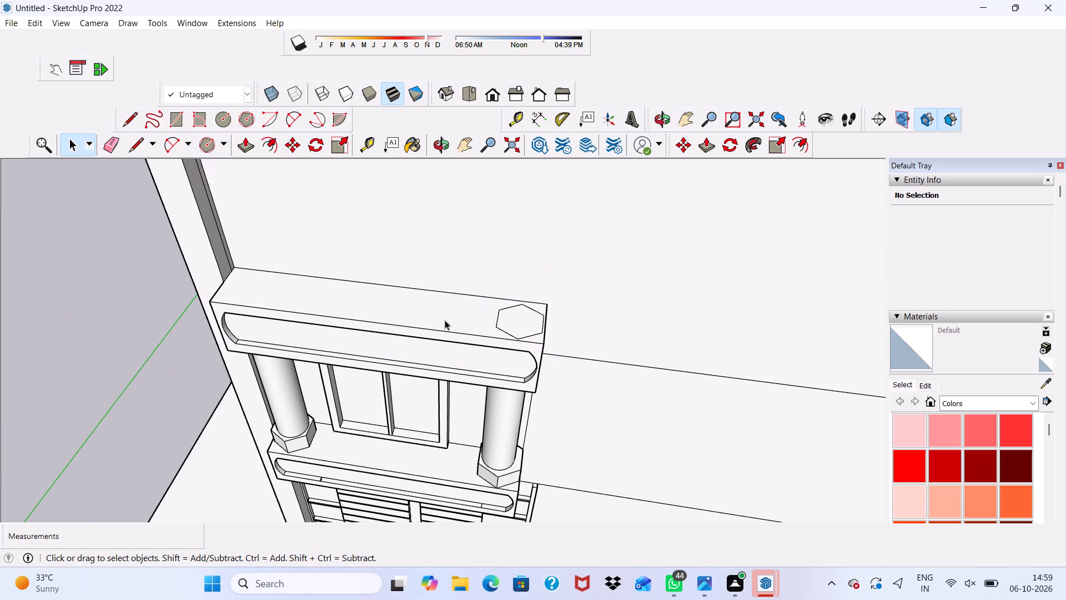
scroll(443, 319, "up", 5)
double_click(580, 324)
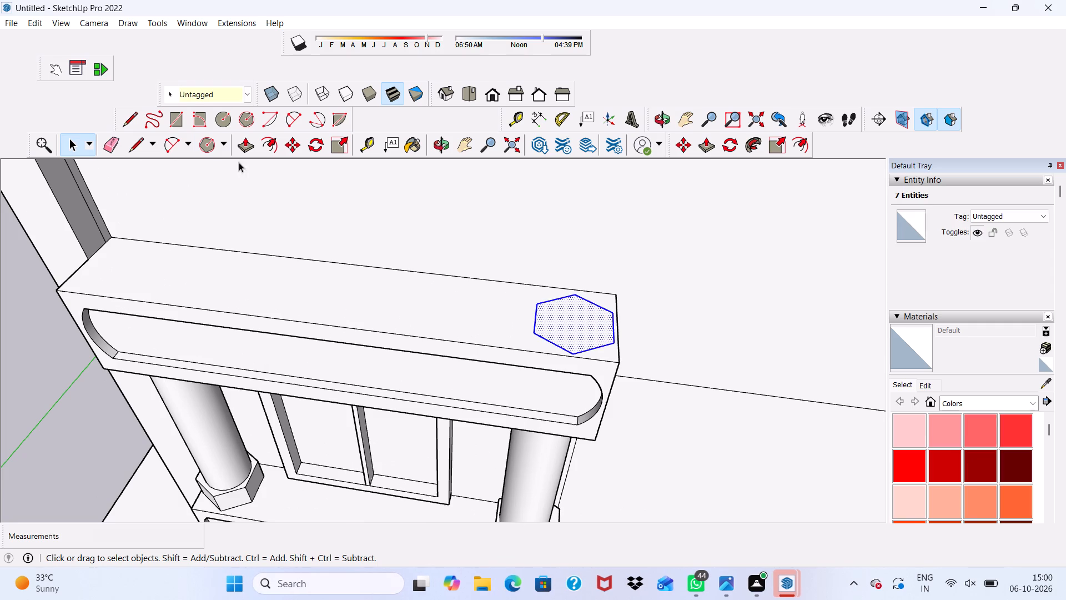
left_click(290, 133)
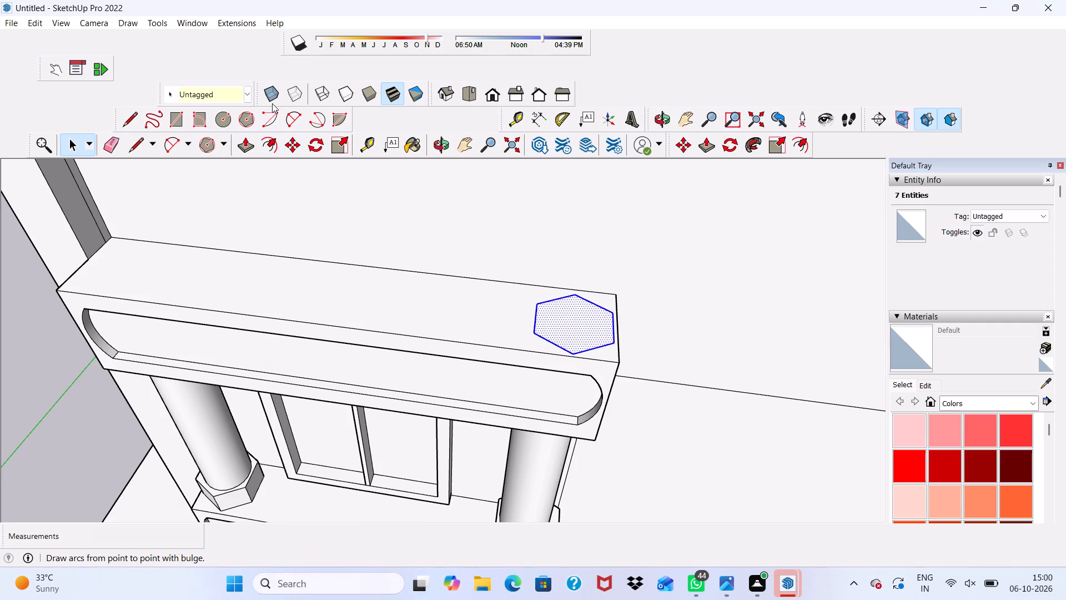
left_click(288, 145)
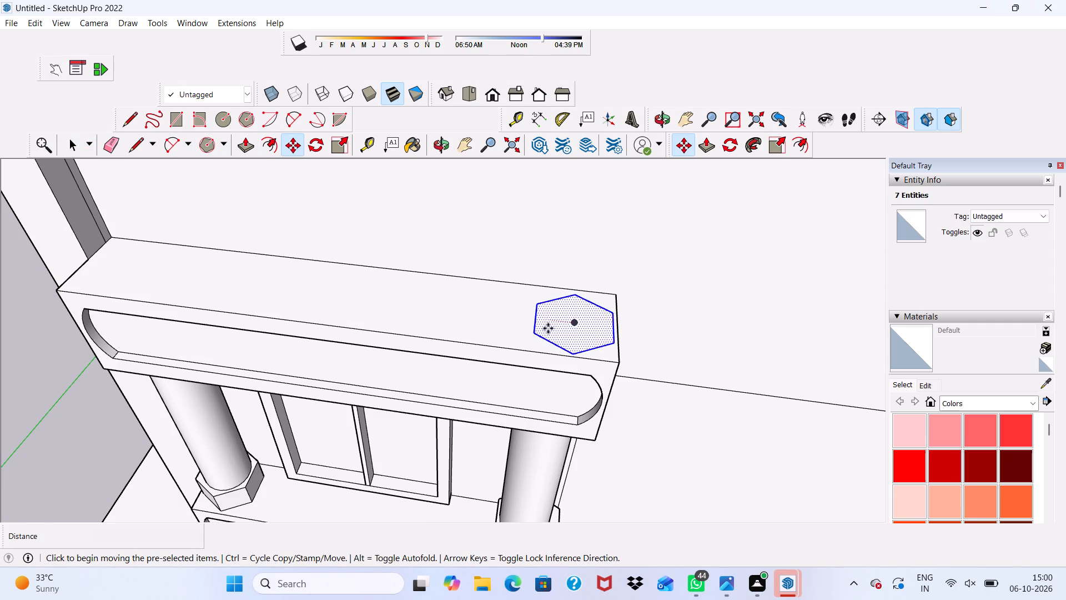
left_click(560, 320)
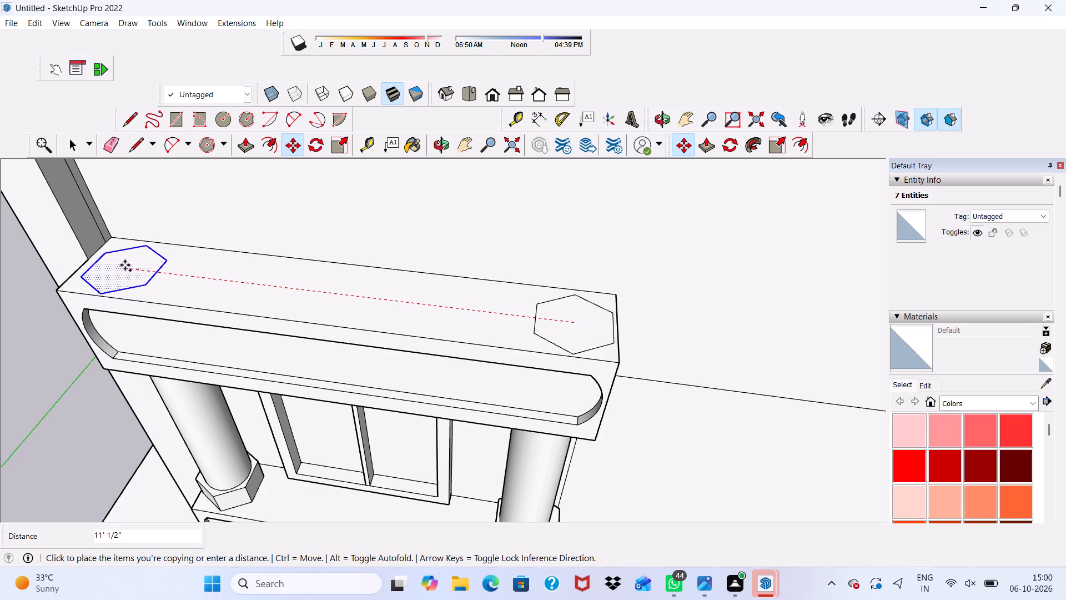
left_click(125, 263)
scroll(222, 315, "down", 3)
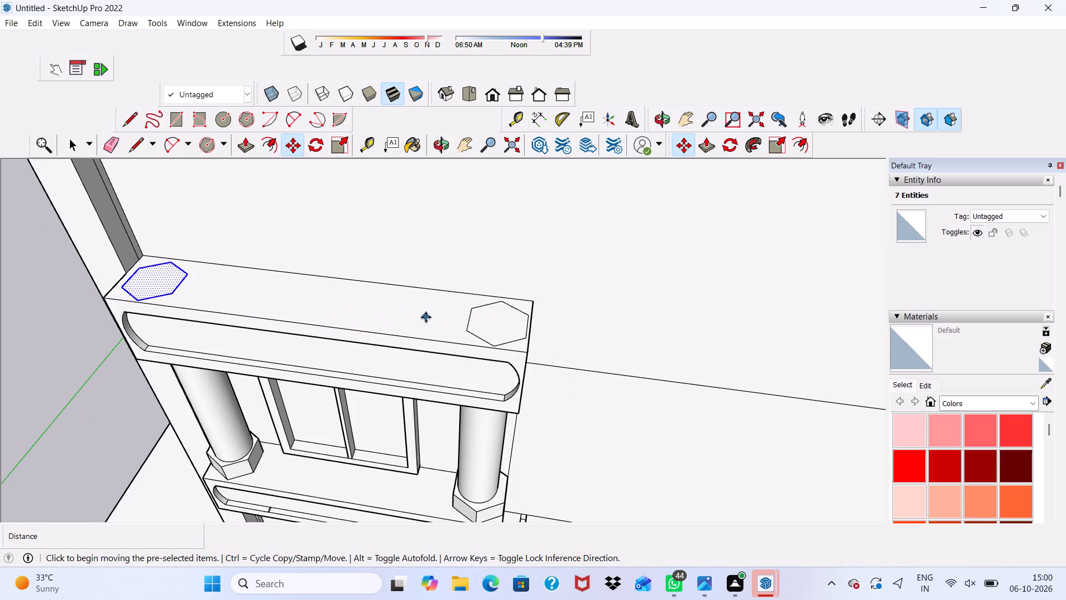
left_click(426, 317)
key("space")
Copy the hexagon at the beam's left end out to the empty space beside the building's left edge.
scroll(426, 317, "down", 9)
middle_click_drag(294, 308, 395, 344)
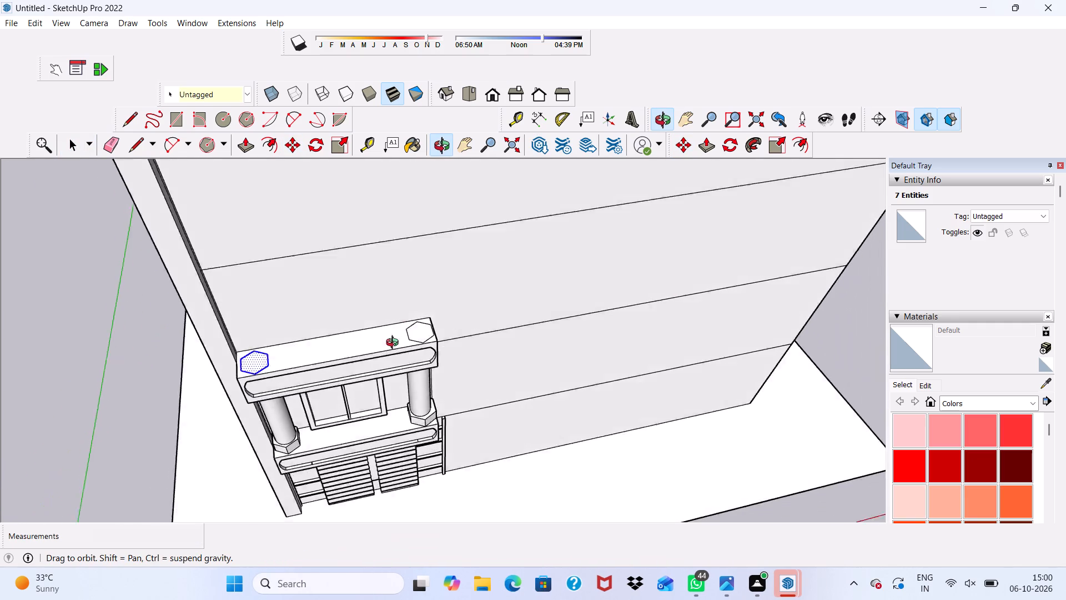
middle_click_drag(395, 344, 395, 343)
scroll(232, 461, "up", 4)
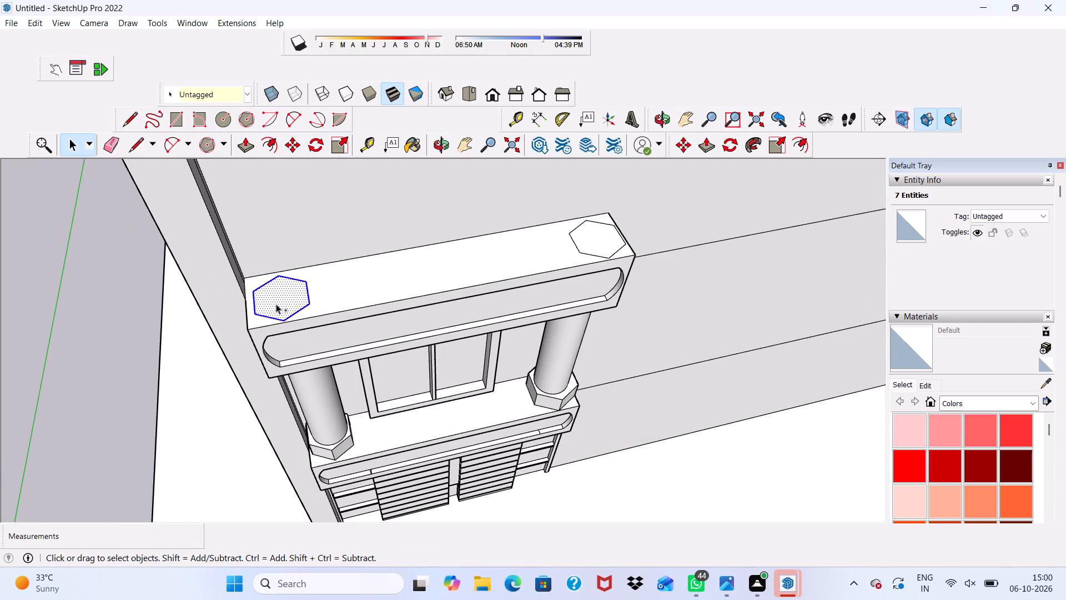
left_click(276, 303)
scroll(343, 194, "up", 1)
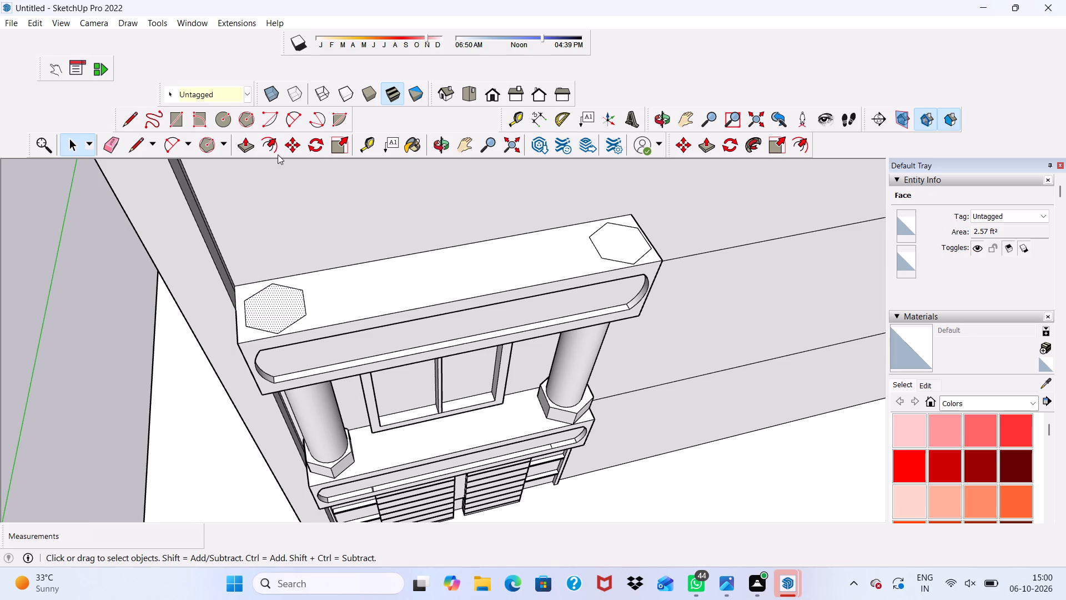
left_click(292, 140)
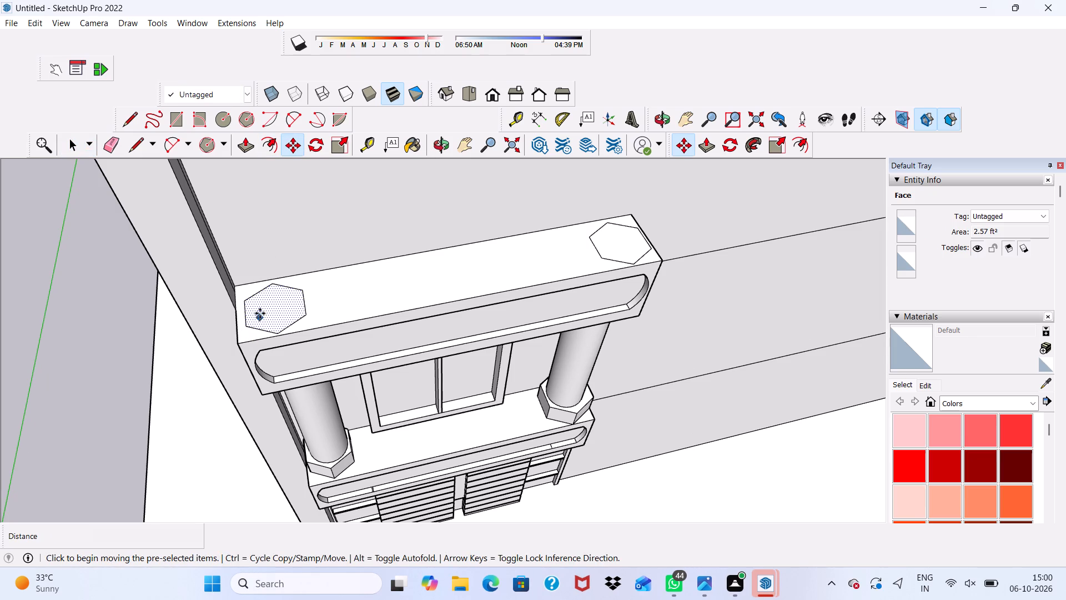
left_click(260, 312)
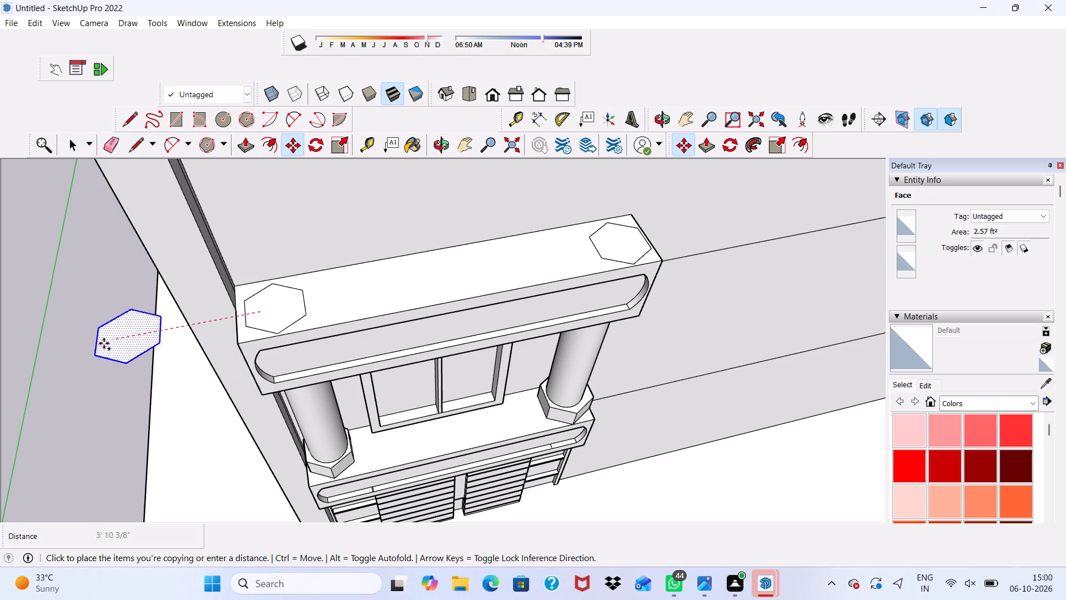
left_click(21, 352)
scroll(348, 369, "down", 3)
key("space")
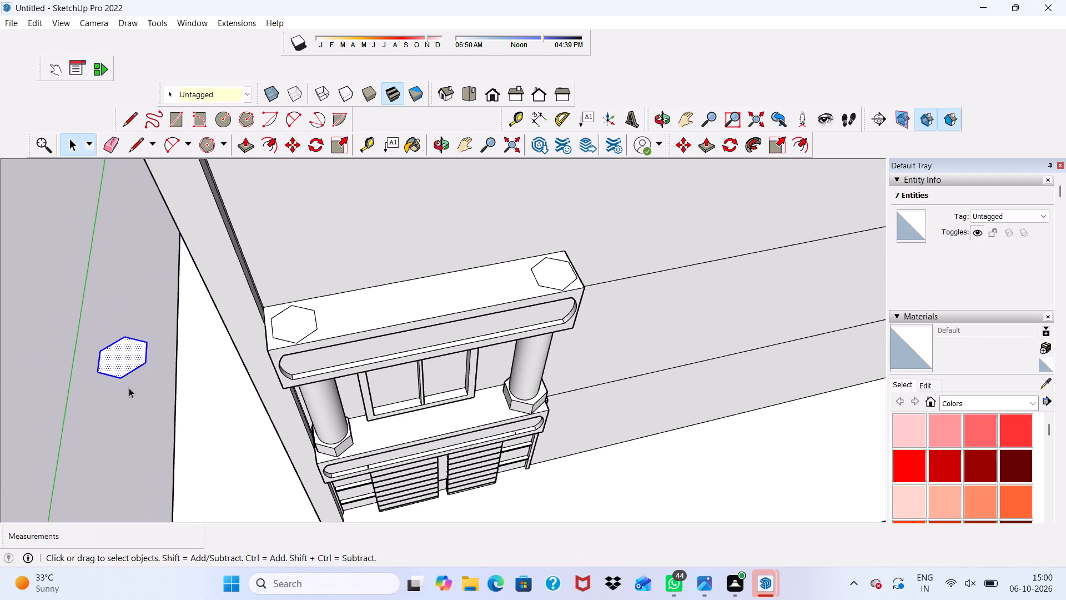
left_click(128, 407)
Push/Pull the hexagon at the right end of the upper beam's top face up by 1'.
scroll(224, 348, "down", 5)
middle_click_drag(281, 344, 213, 292)
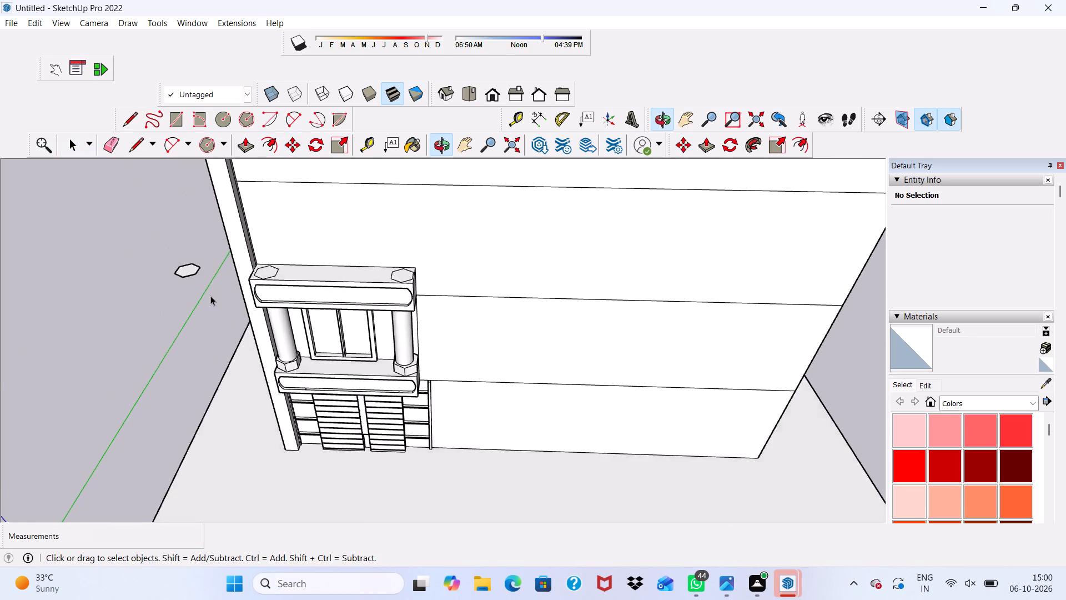
scroll(210, 296, "up", 3)
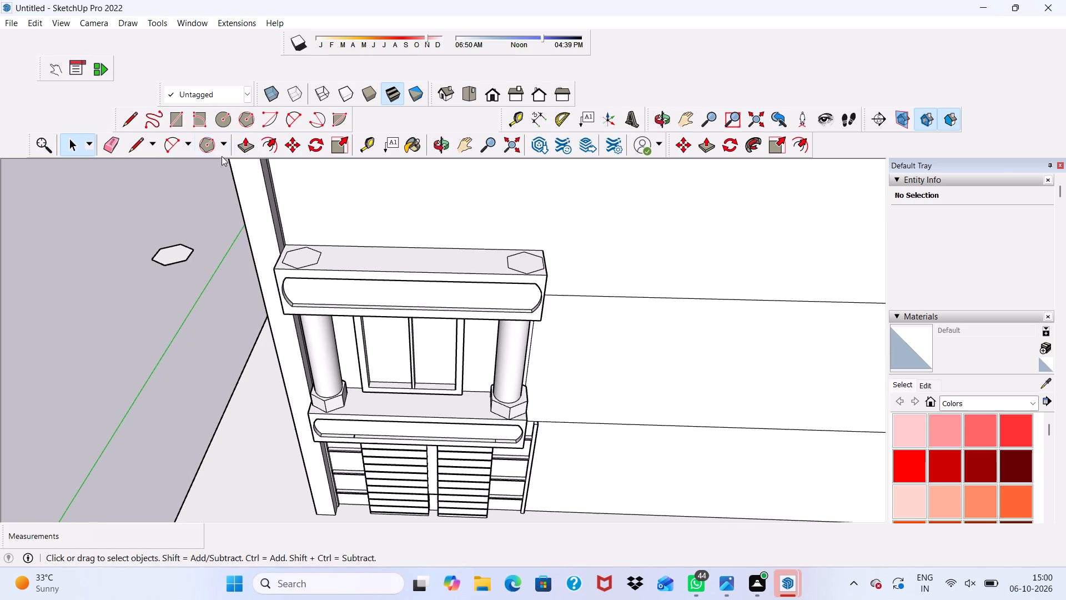
left_click(242, 138)
scroll(517, 240, "up", 3)
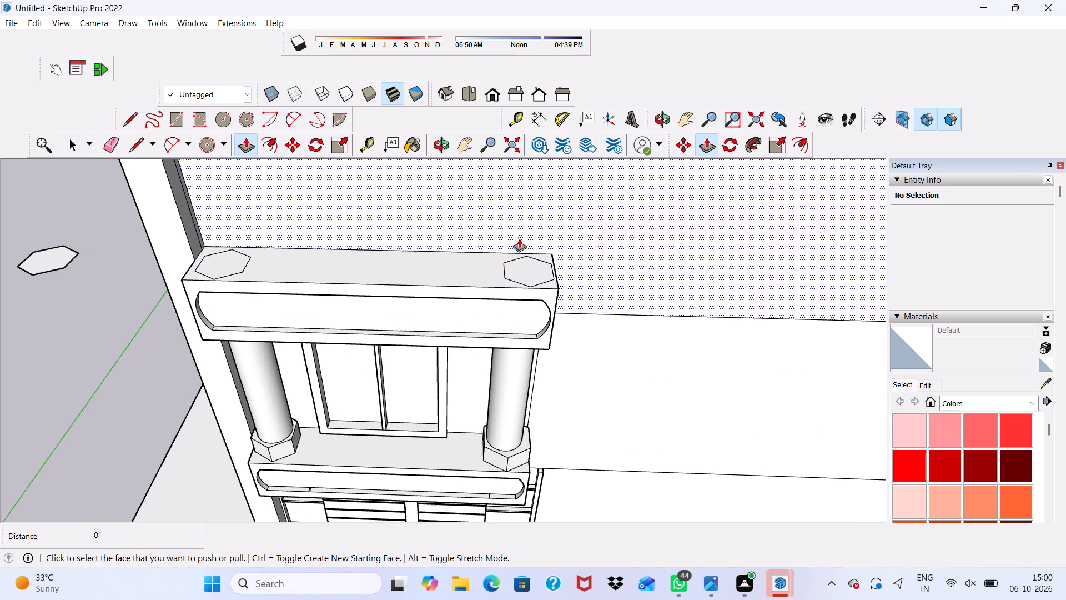
left_click(532, 259)
scroll(532, 259, "up", 1)
scroll(532, 259, "down", 2)
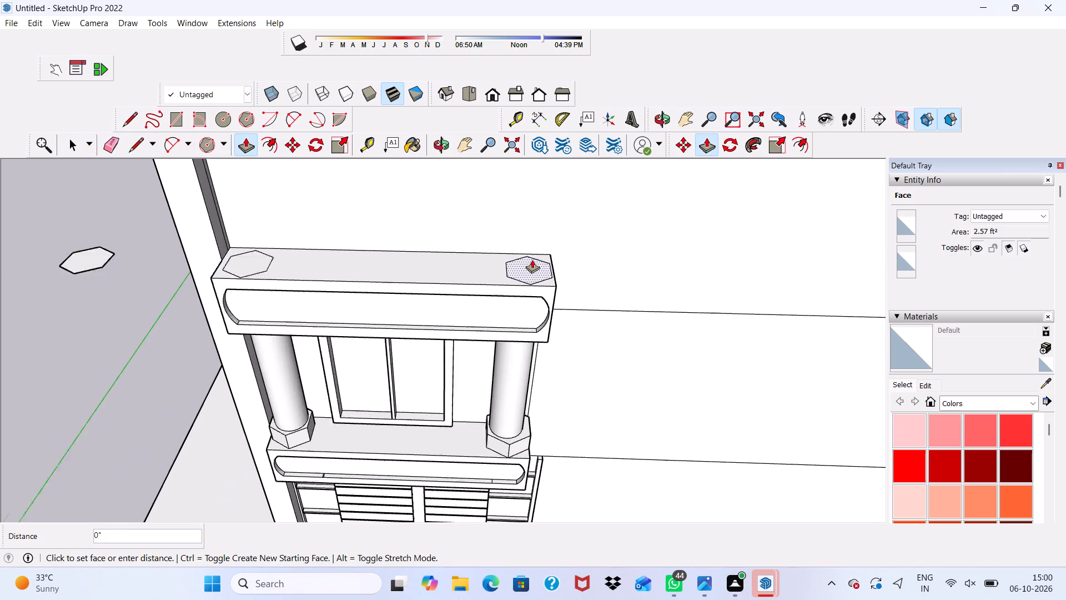
scroll(532, 259, "down", 14)
scroll(502, 187, "up", 1)
scroll(502, 187, "down", 8)
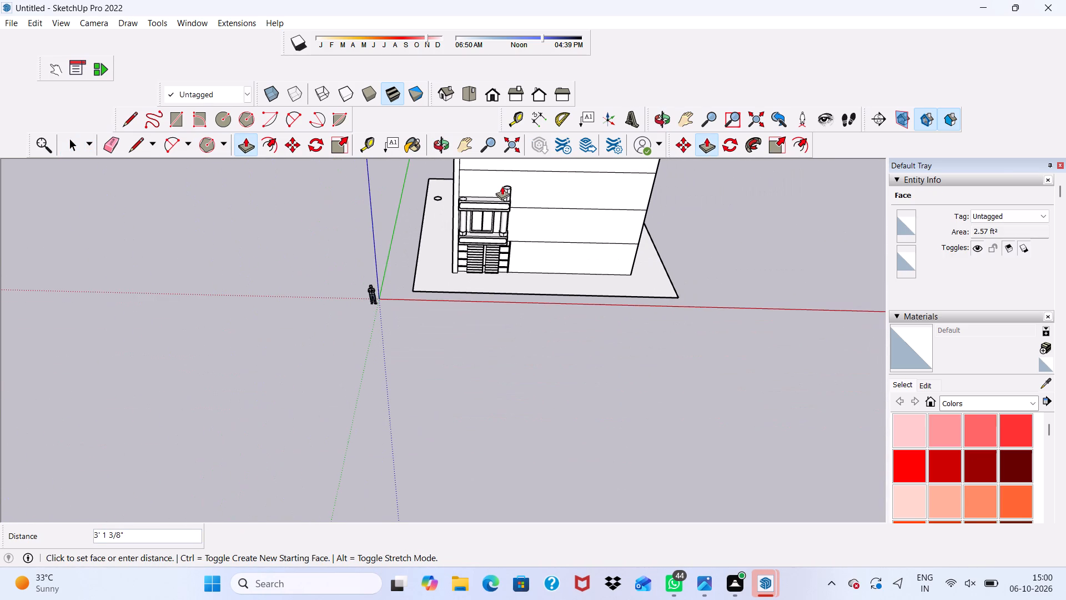
type("1'")
key("Return")
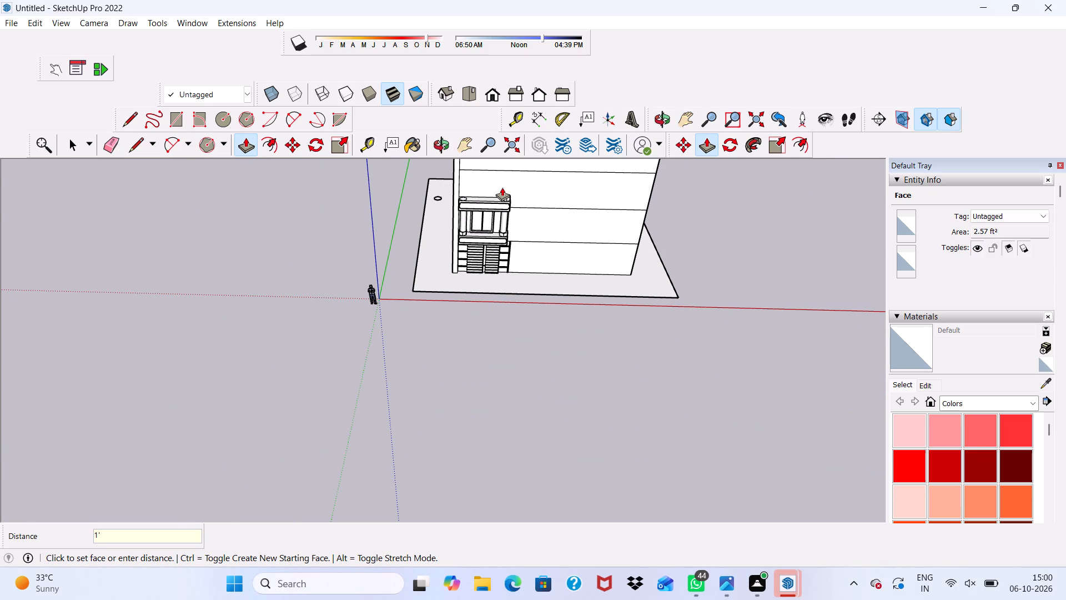
Push/Pull the hexagon at the left end of the upper beam's top face up by 1'.
scroll(502, 186, "up", 15)
scroll(413, 192, "up", 4)
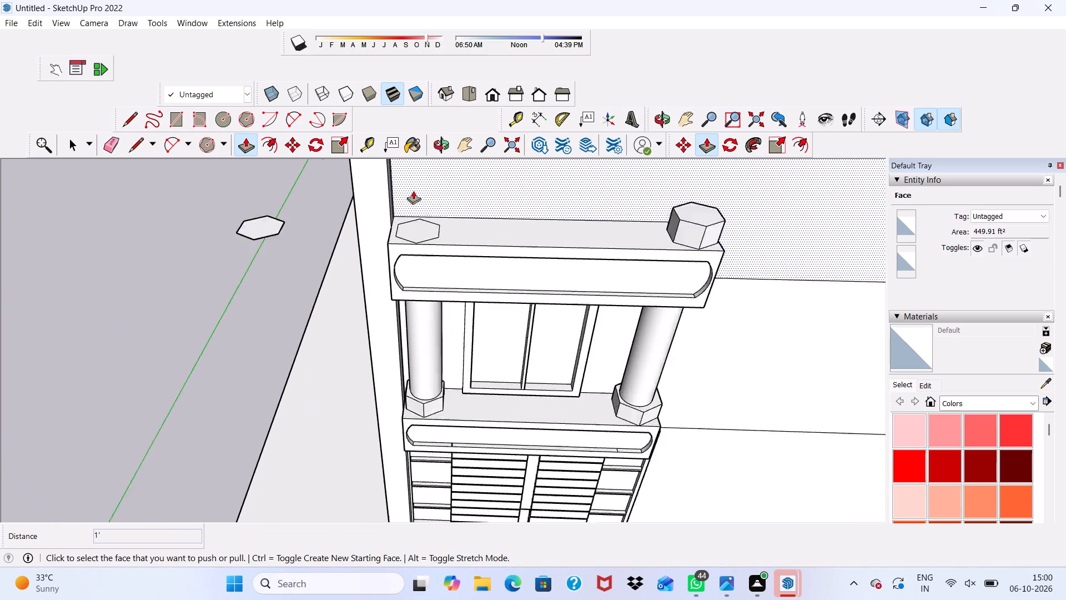
scroll(413, 191, "up", 1)
left_click(427, 232)
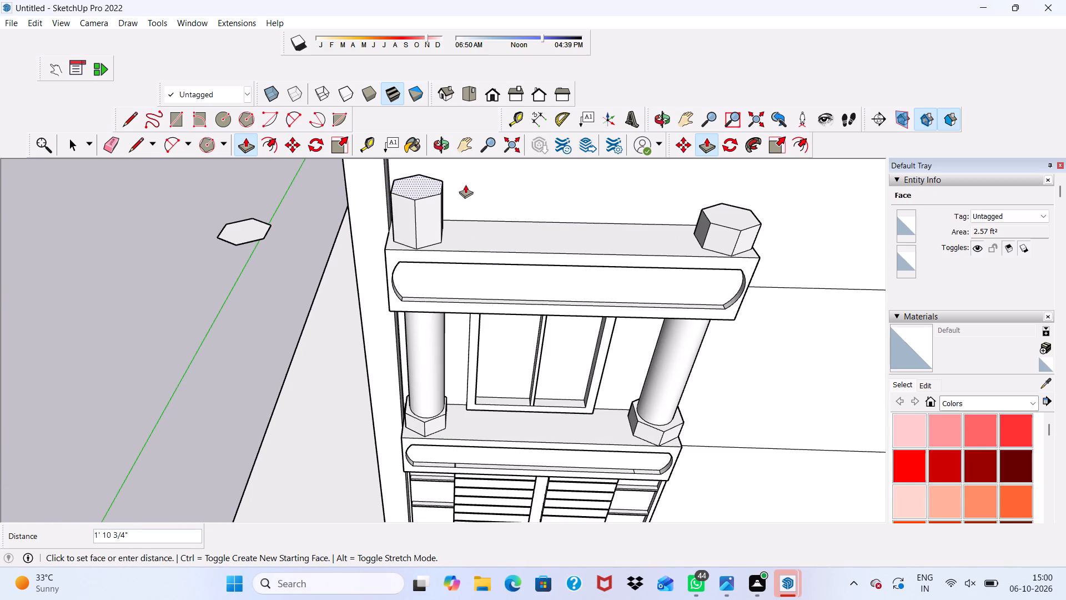
key("1")
key("apostrophe")
key("Return")
Draw a circle with a radius of about 6 3/4" on top of the left hexagonal base on the upper beam.
scroll(465, 185, "down", 7)
scroll(475, 214, "up", 1)
scroll(450, 252, "down", 3)
middle_click_drag(366, 351, 248, 502)
scroll(510, 292, "up", 5)
scroll(364, 160, "up", 3)
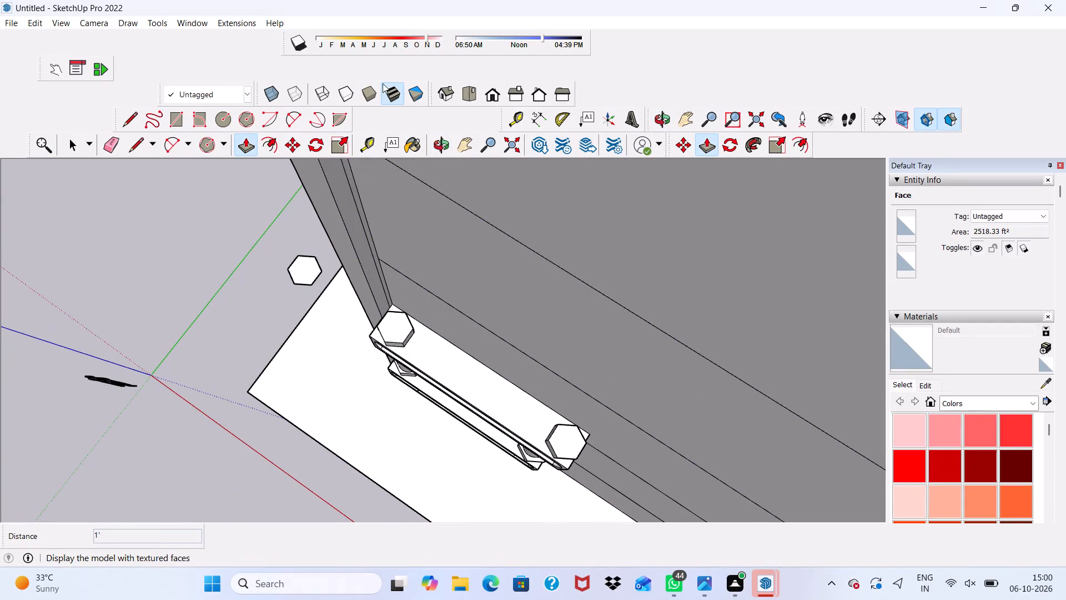
left_click(221, 118)
scroll(409, 348, "up", 3)
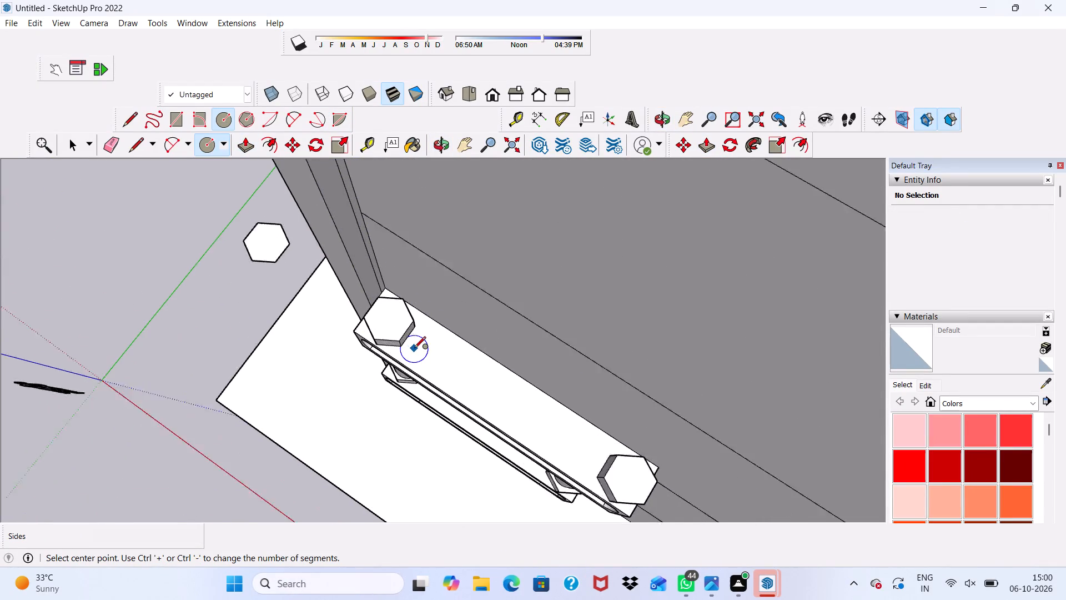
scroll(414, 349, "up", 6)
left_click(388, 306)
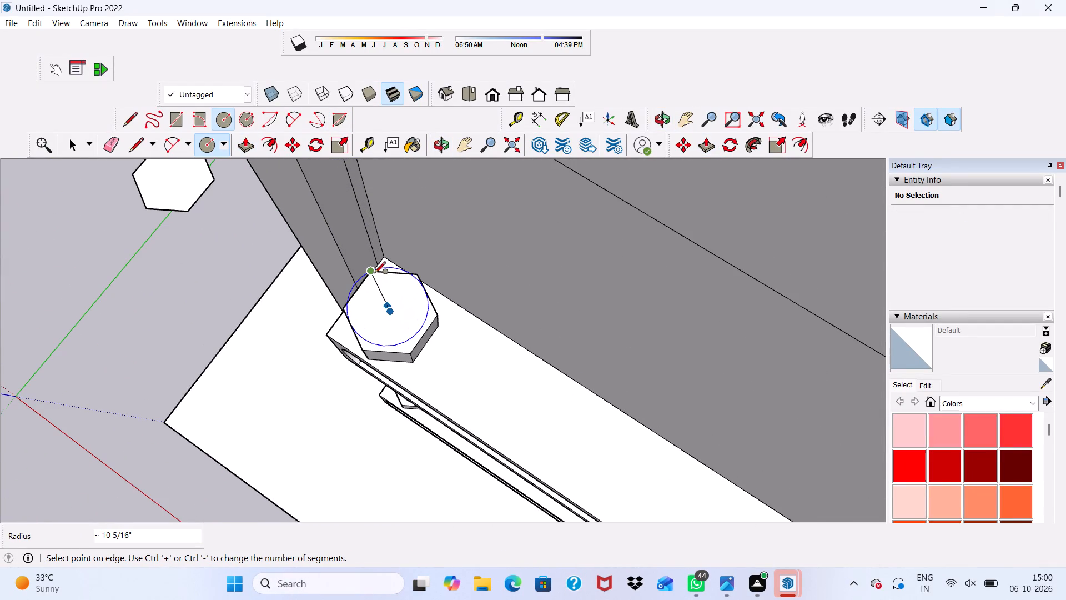
scroll(377, 290, "up", 1)
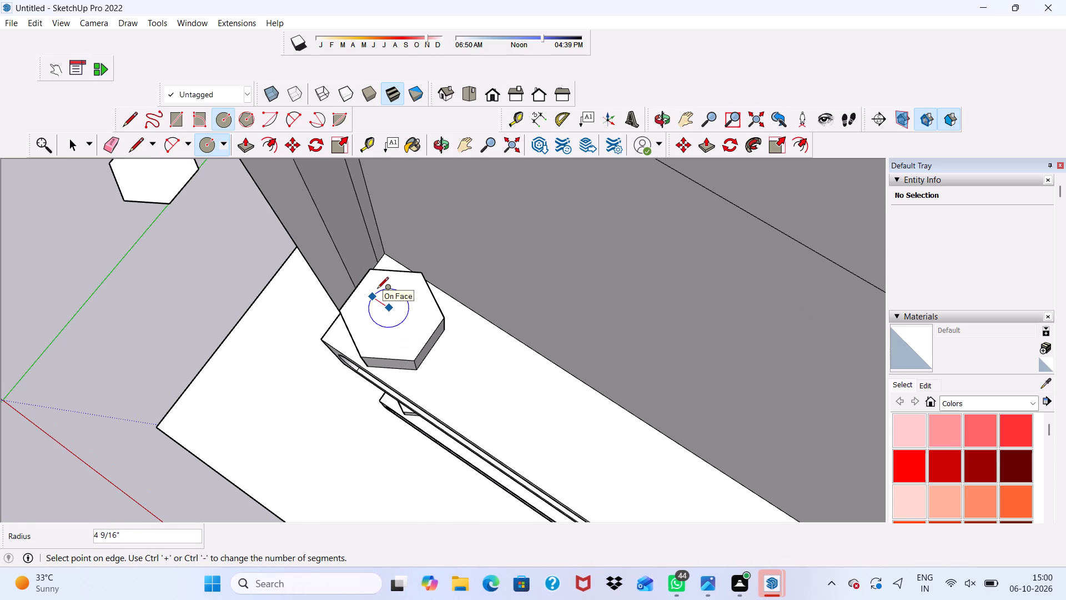
scroll(374, 290, "up", 4)
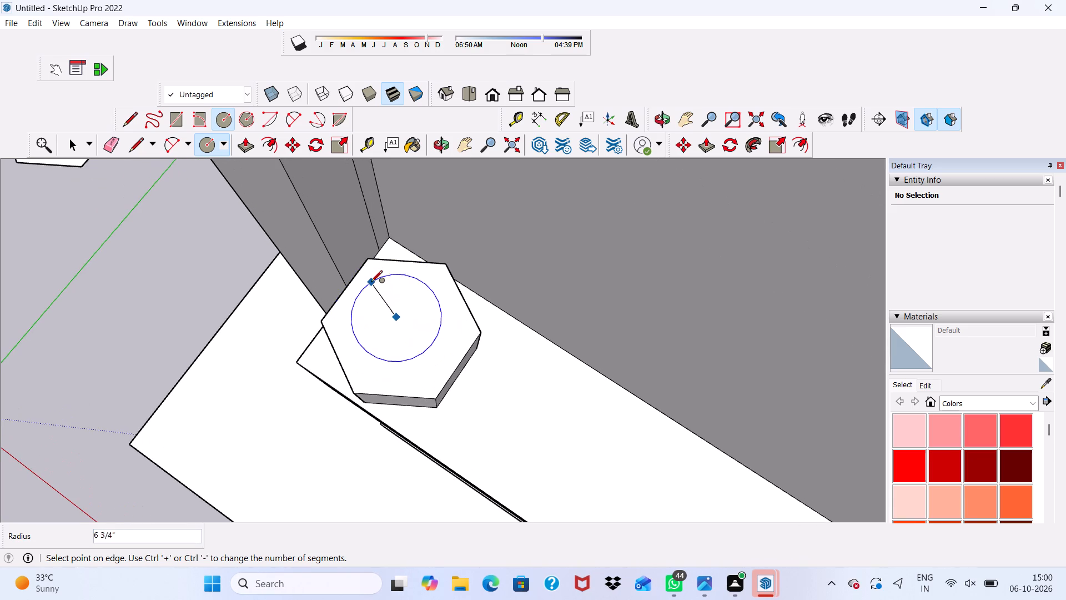
left_click(371, 283)
Copy the circle from the left hexagonal base about 11' 1 3/4" onto the top of the right hexagonal base.
scroll(371, 283, "down", 11)
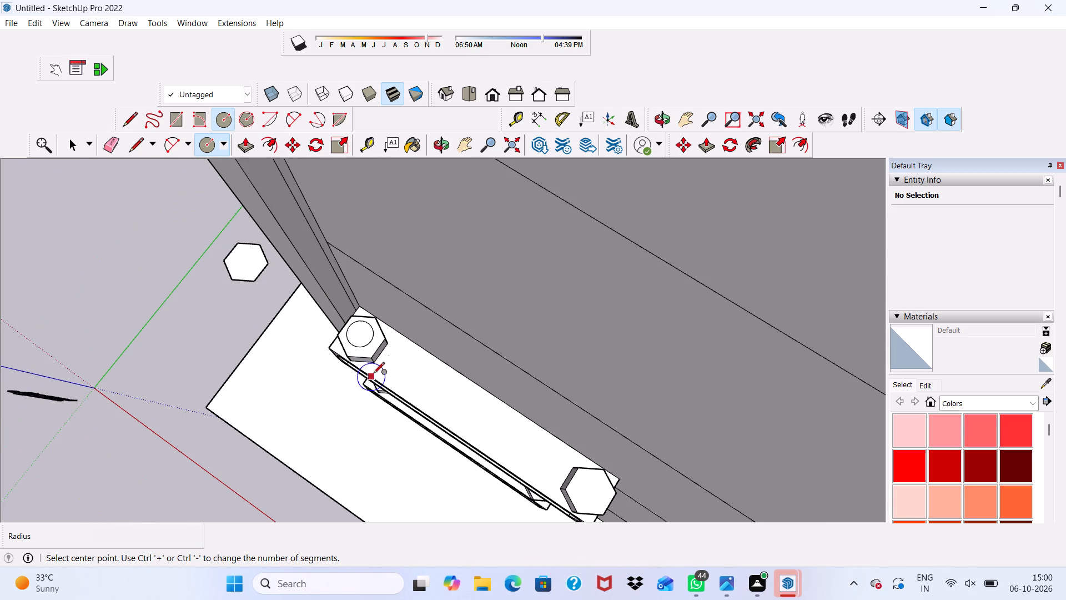
scroll(230, 318, "up", 2)
key("space")
scroll(384, 337, "up", 4)
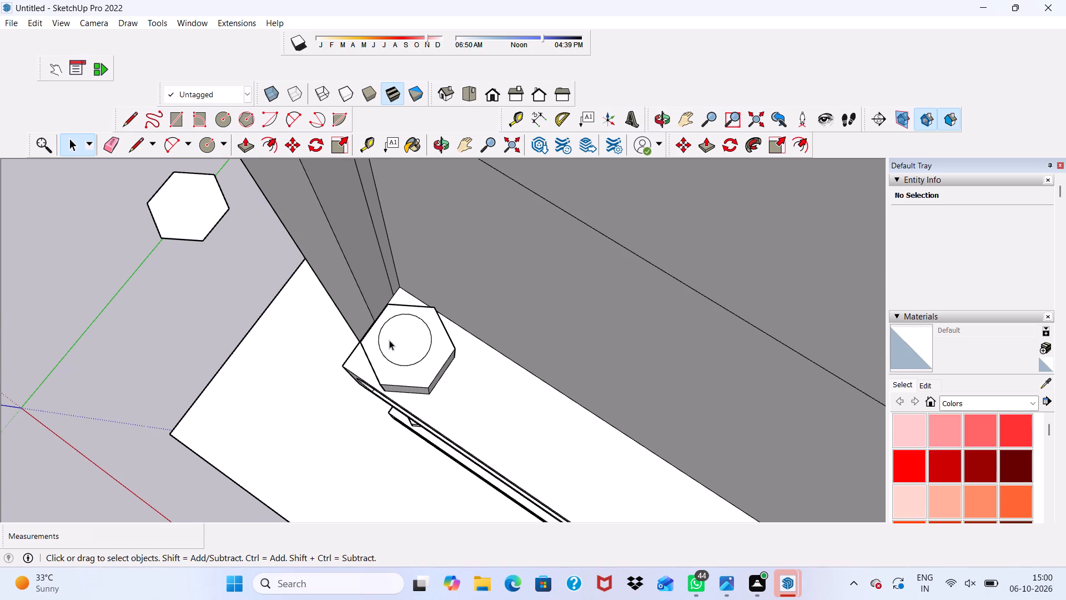
double_click(392, 347)
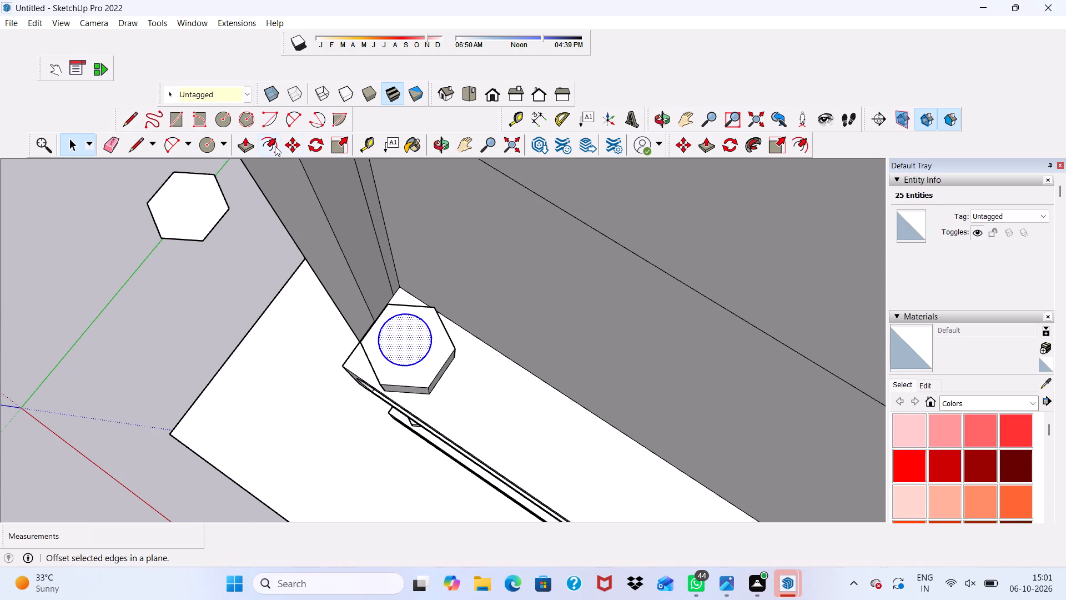
left_click(299, 137)
left_click(414, 337)
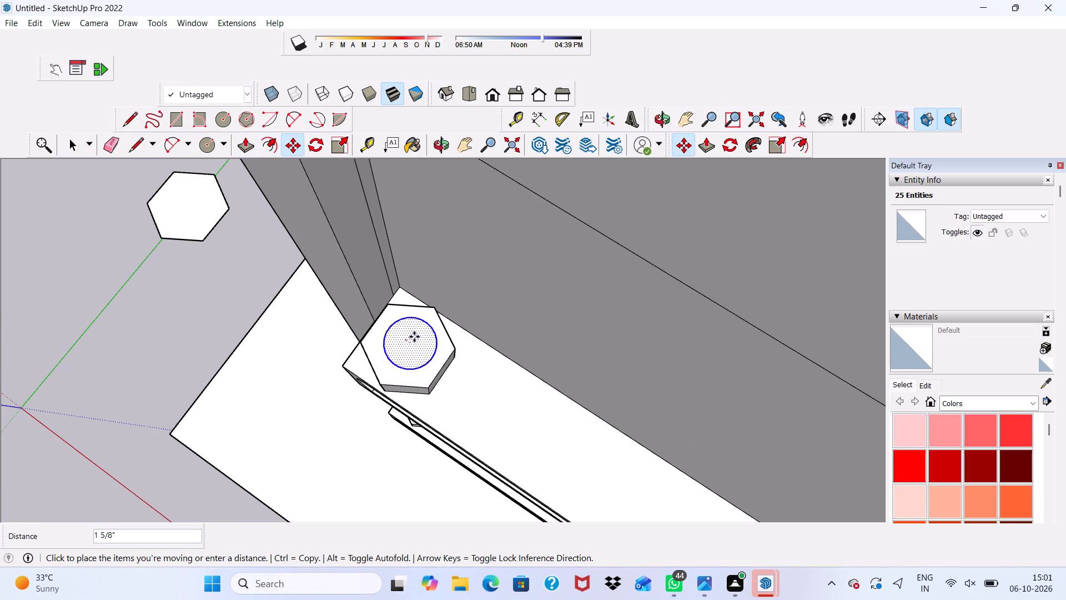
scroll(469, 373, "down", 10)
scroll(647, 496, "up", 6)
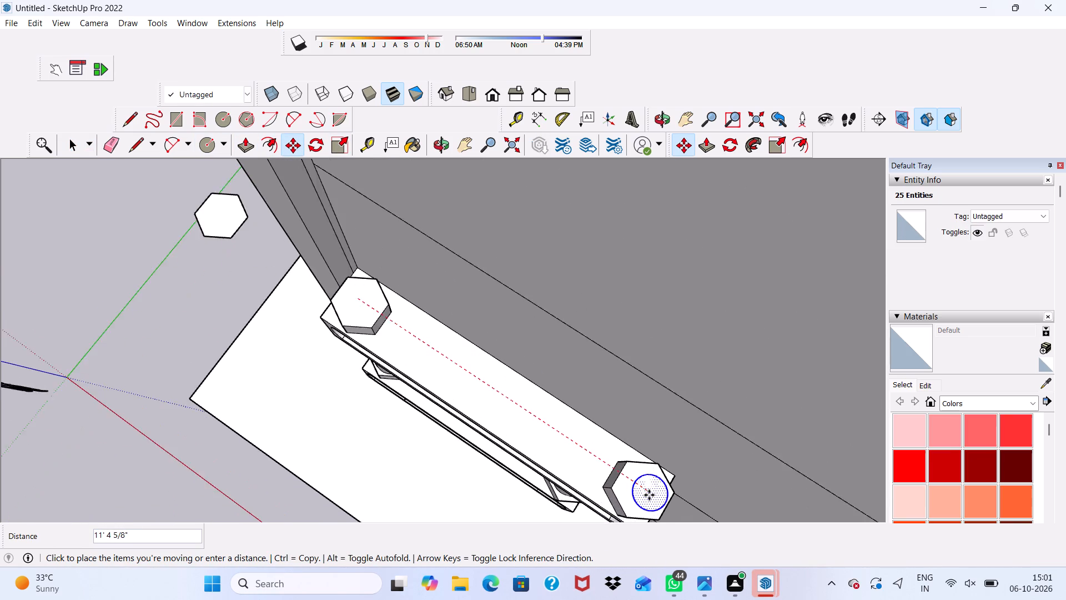
scroll(644, 485, "up", 1)
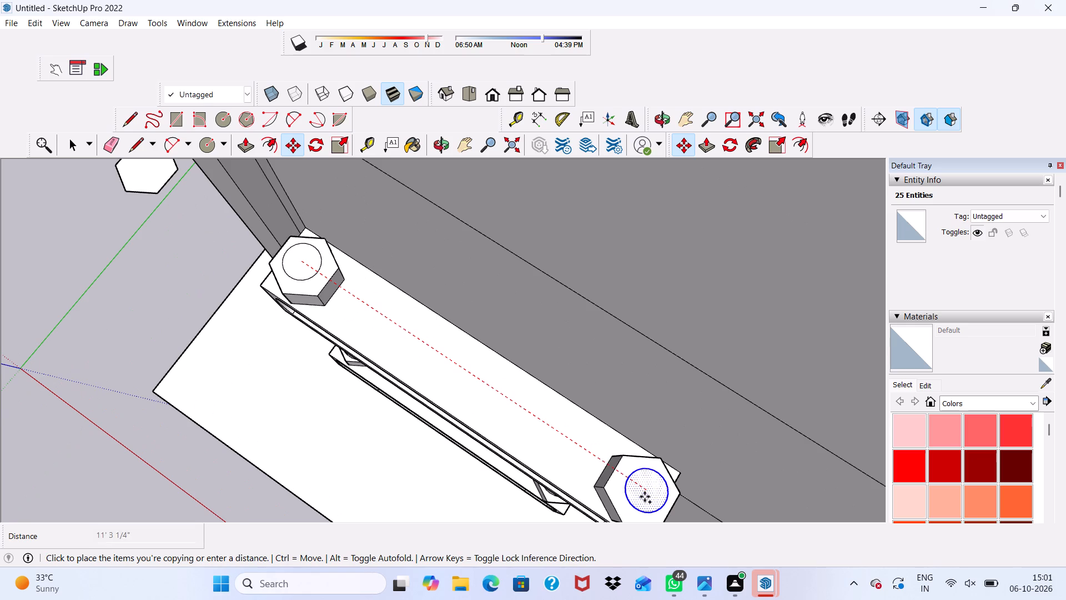
scroll(645, 497, "up", 4)
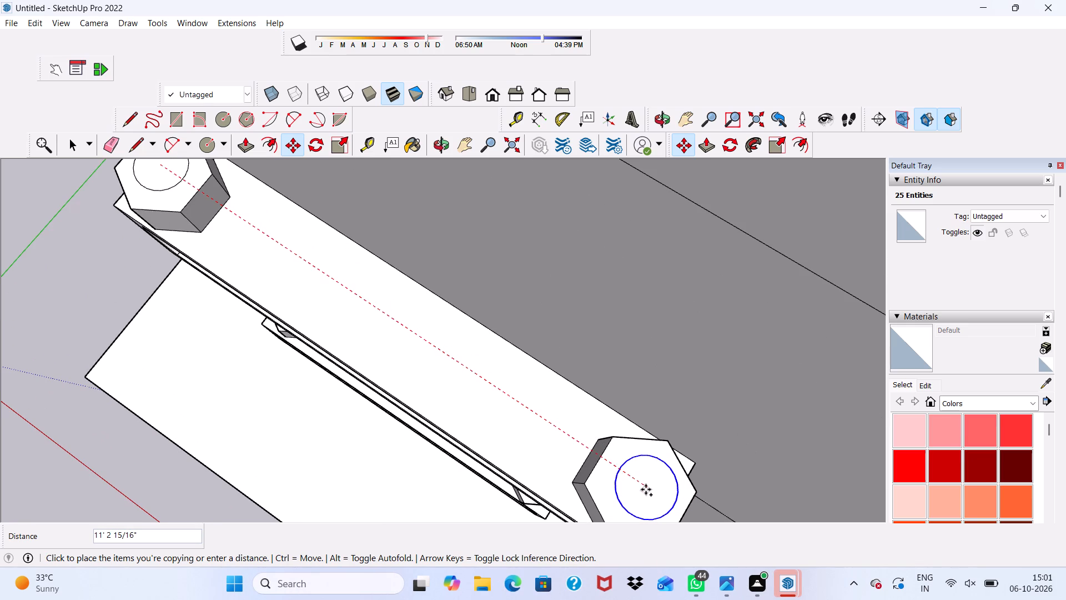
left_click(640, 488)
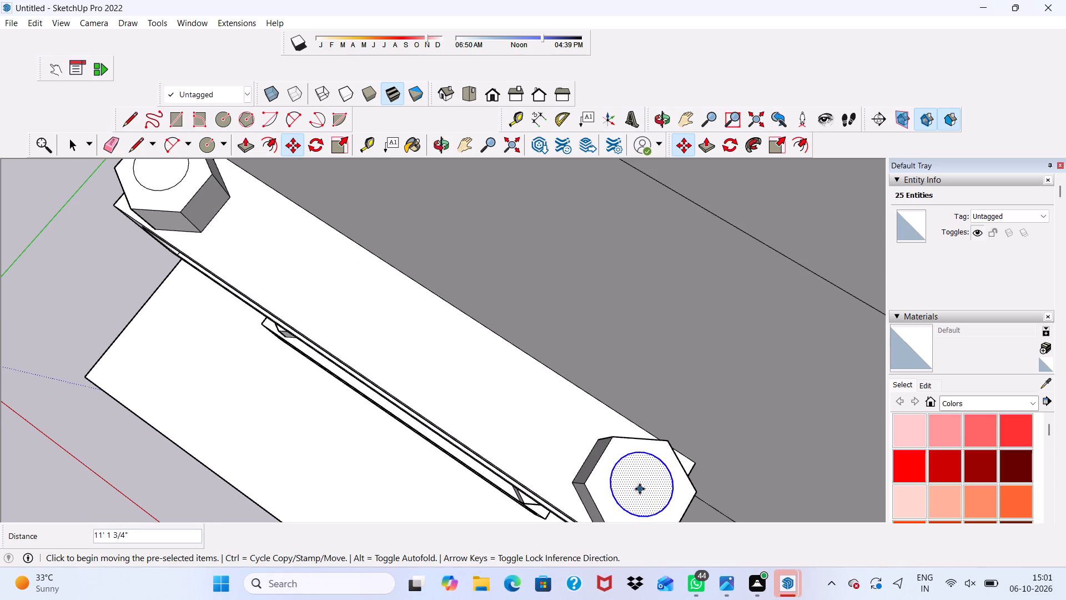
Place a spare copy of the right base's circle in the open space beyond the facade's left edge, near the spare hexagon.
left_click(640, 489)
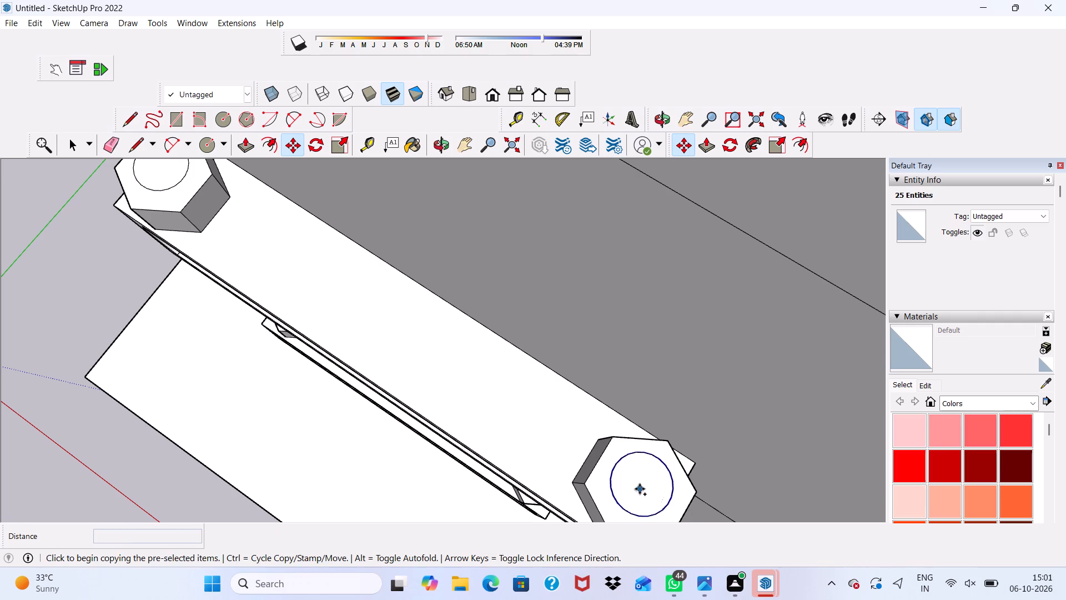
scroll(154, 463, "down", 1)
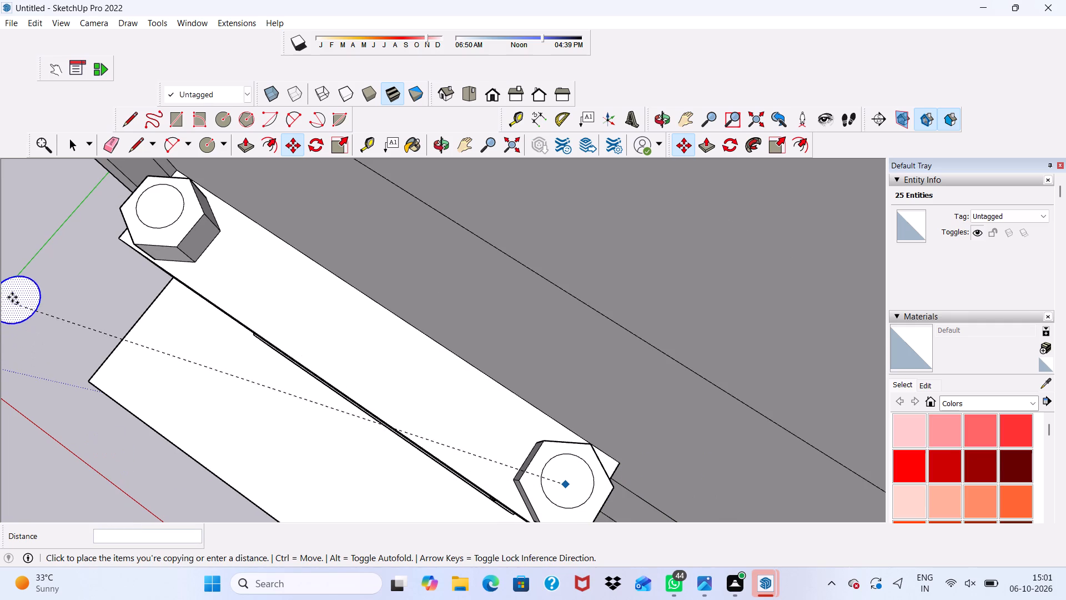
left_click(18, 269)
scroll(71, 334, "down", 3)
middle_click_drag(109, 350, 263, 238)
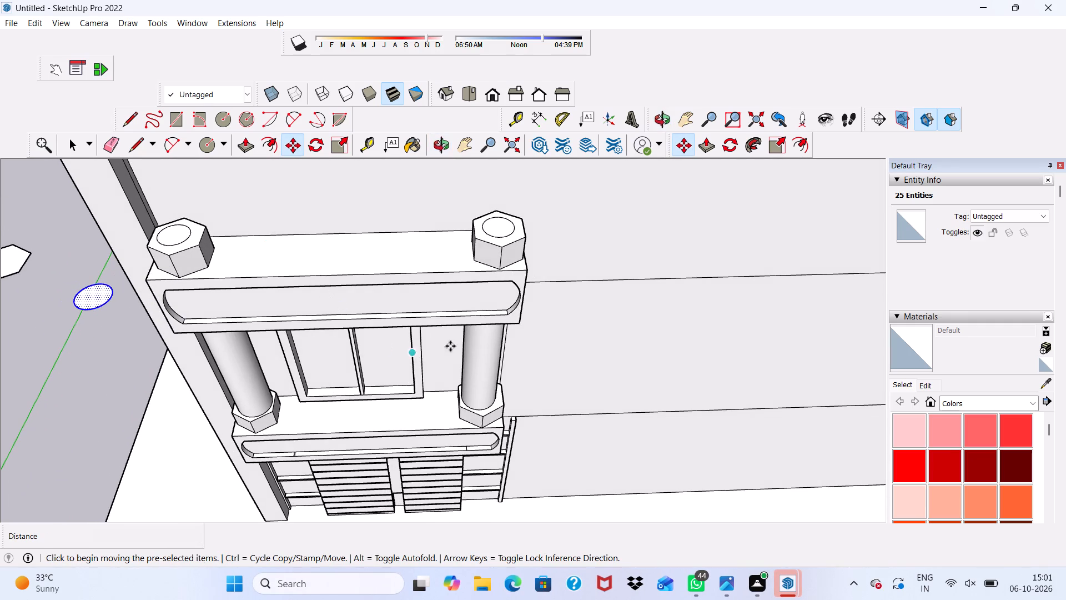
key("space")
Push/Pull the circle on the upper beam's left hexagonal base up about 6' 3 1/8" to form a round column.
scroll(158, 242, "up", 7)
left_click(166, 231)
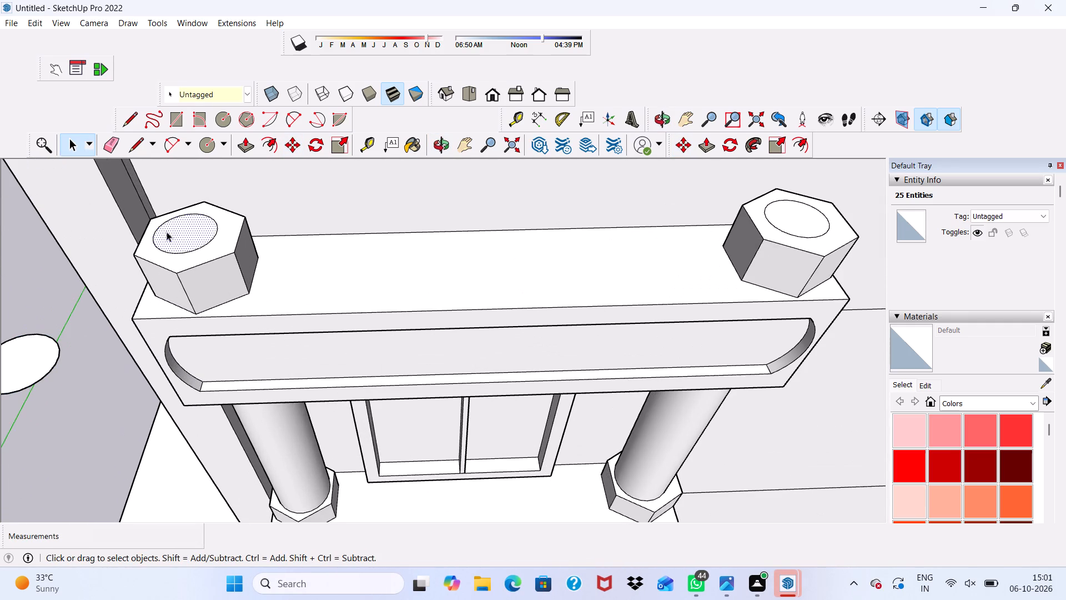
left_click(247, 133)
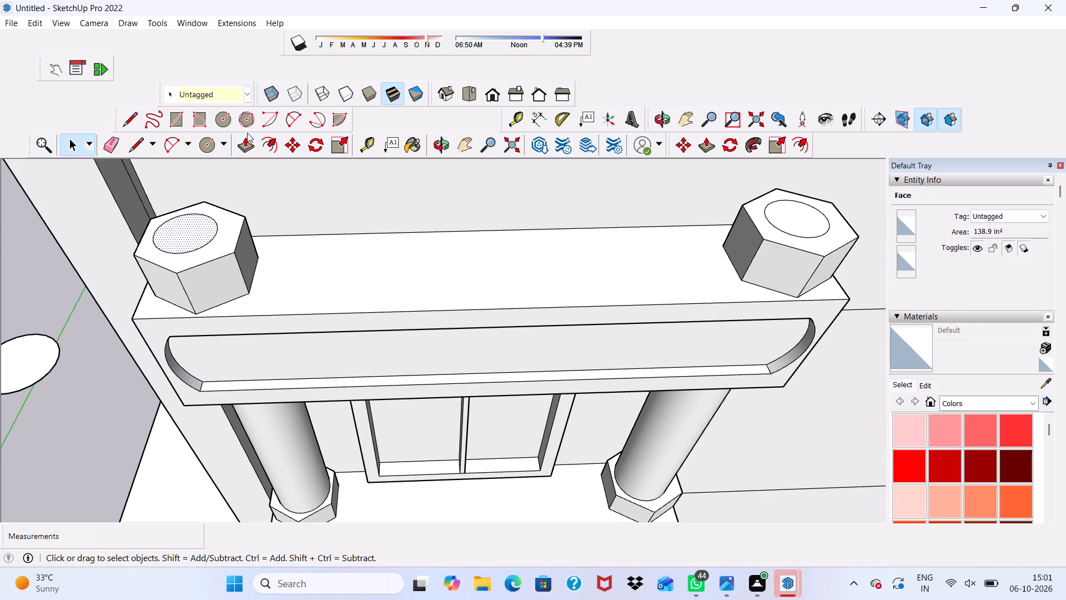
left_click(247, 142)
left_click(195, 228)
scroll(195, 228, "down", 7)
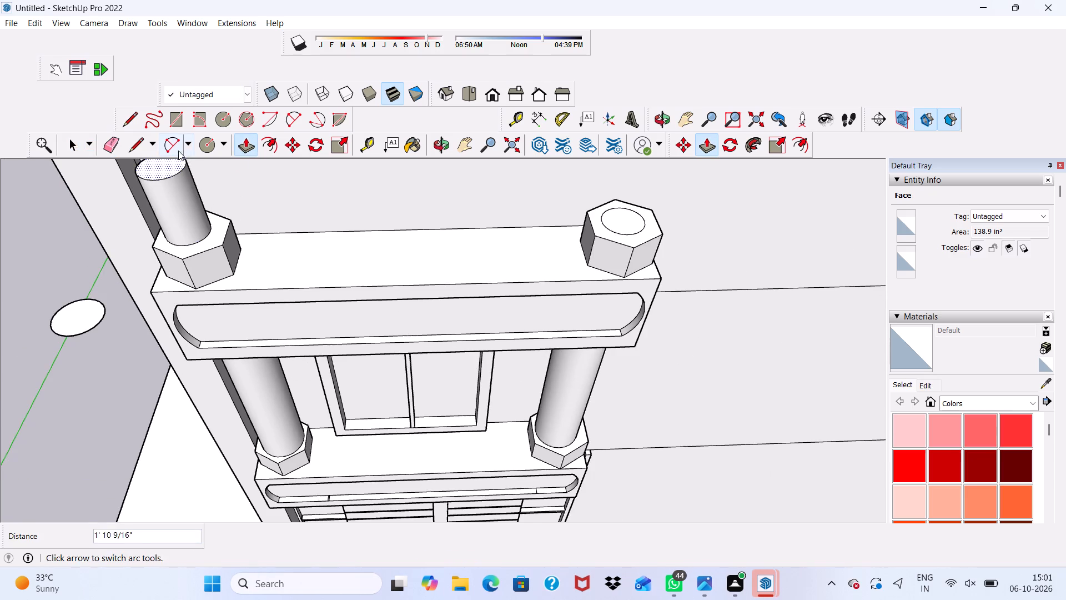
scroll(178, 151, "down", 20)
scroll(178, 151, "down", 2)
middle_click_drag(383, 228, 370, 142)
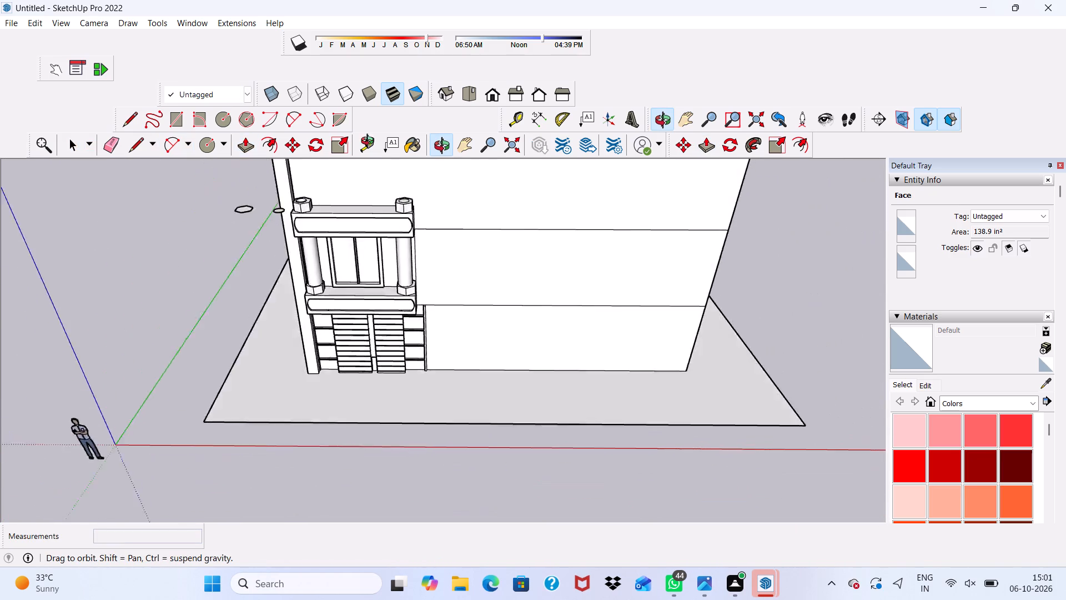
middle_click_drag(370, 142, 391, 20)
scroll(374, 213, "up", 4)
scroll(335, 165, "up", 2)
scroll(334, 168, "down", 4)
middle_click_drag(346, 190, 344, 187)
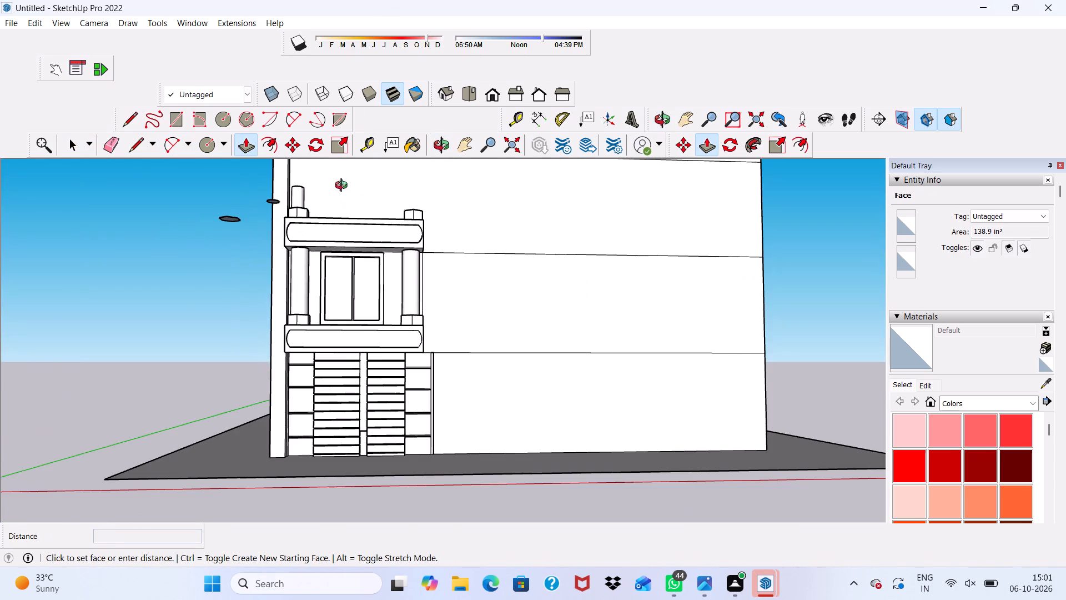
middle_click_drag(344, 187, 390, 258)
scroll(346, 203, "down", 3)
scroll(356, 262, "up", 1)
scroll(363, 273, "down", 1)
scroll(319, 151, "up", 7)
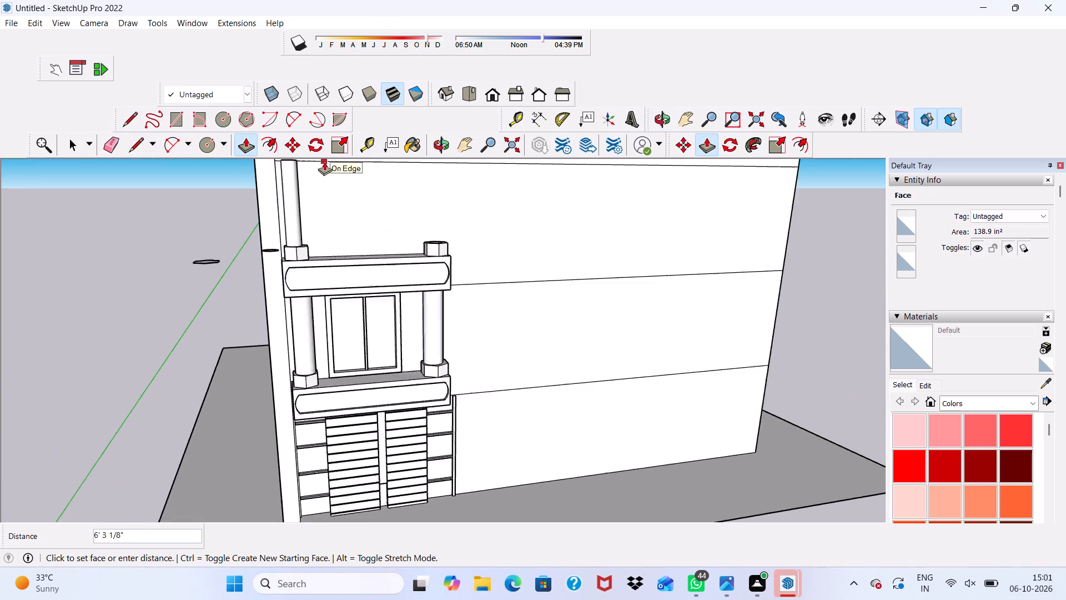
scroll(324, 162, "up", 2)
scroll(324, 182, "down", 1)
middle_click_drag(323, 194, 321, 301)
scroll(278, 214, "up", 3)
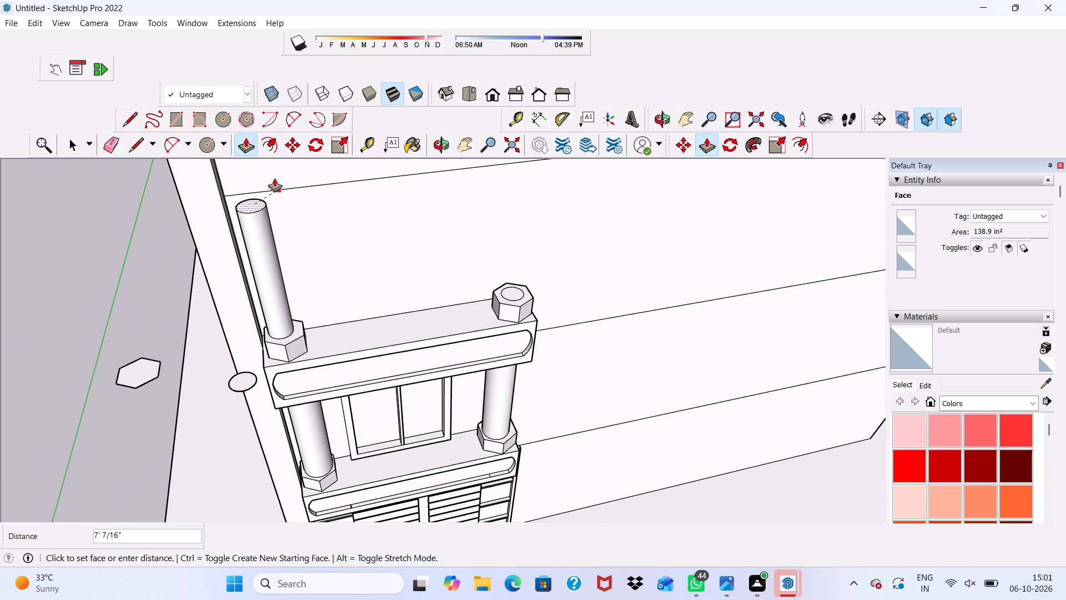
scroll(271, 182, "up", 6)
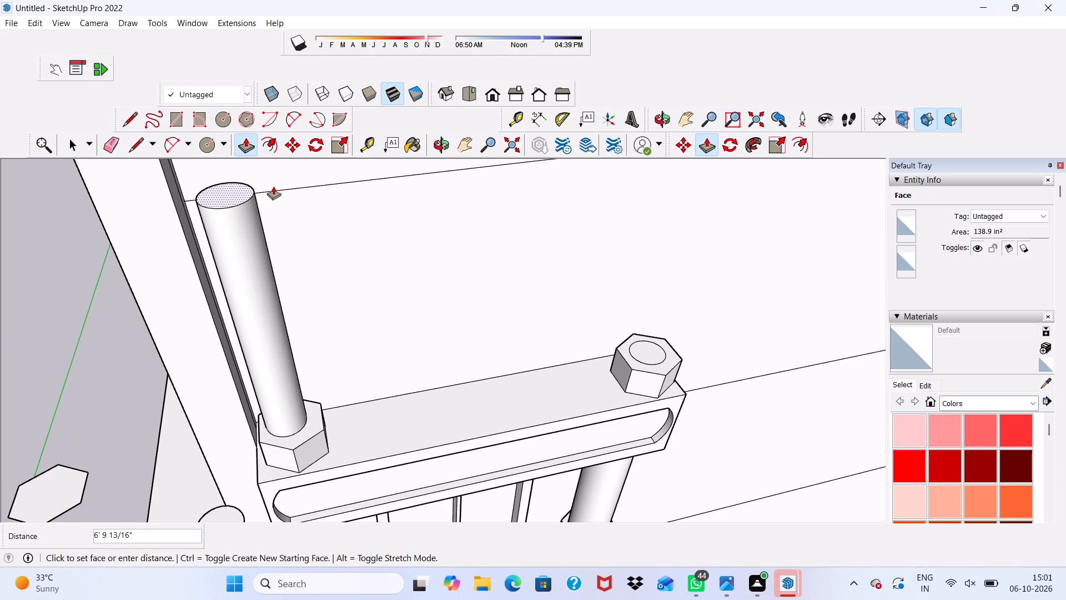
left_click(265, 190)
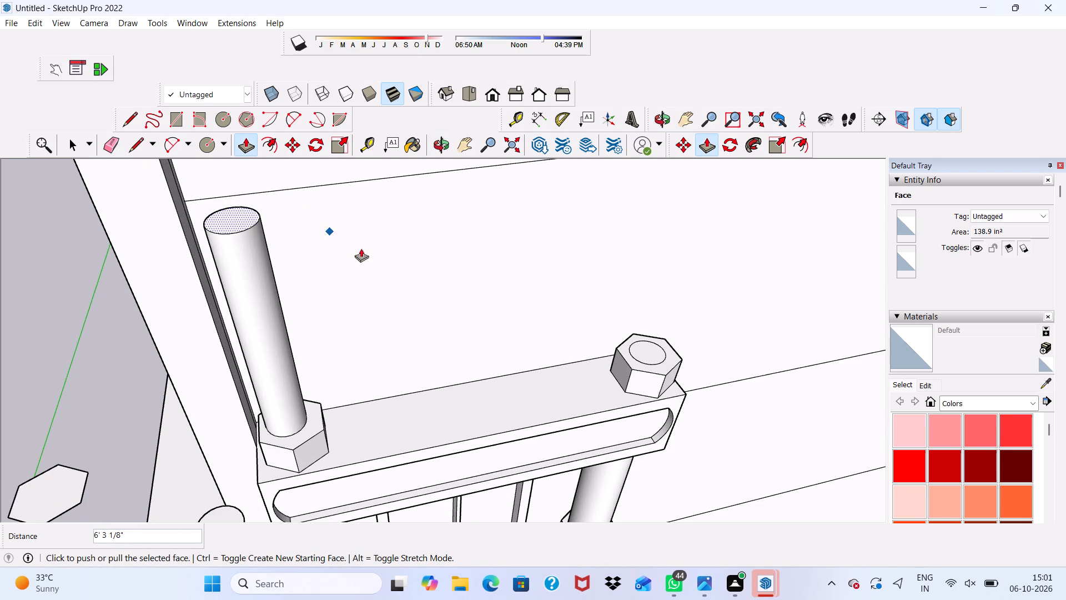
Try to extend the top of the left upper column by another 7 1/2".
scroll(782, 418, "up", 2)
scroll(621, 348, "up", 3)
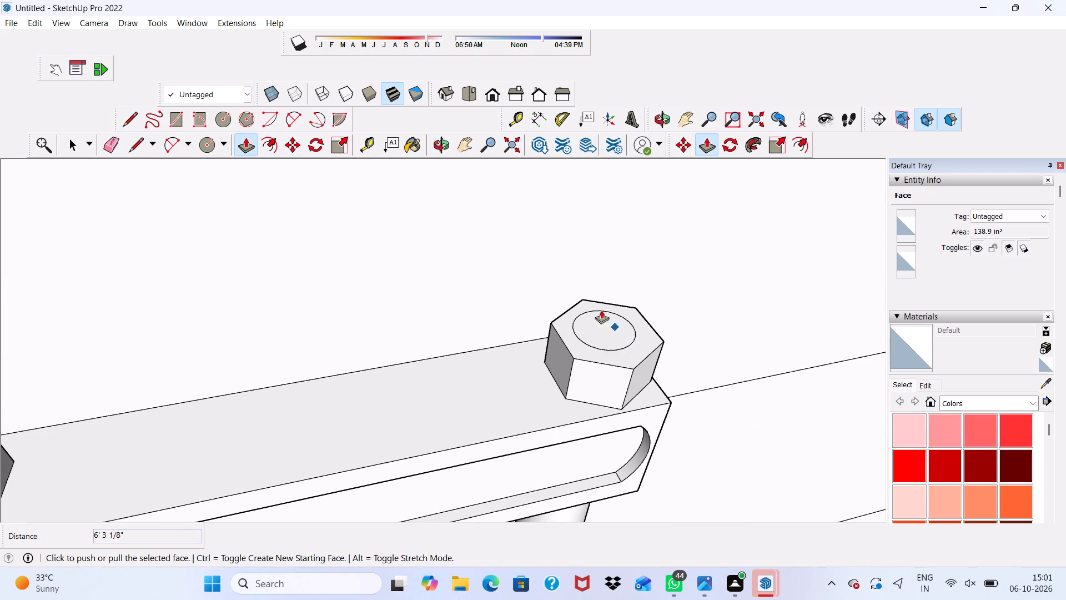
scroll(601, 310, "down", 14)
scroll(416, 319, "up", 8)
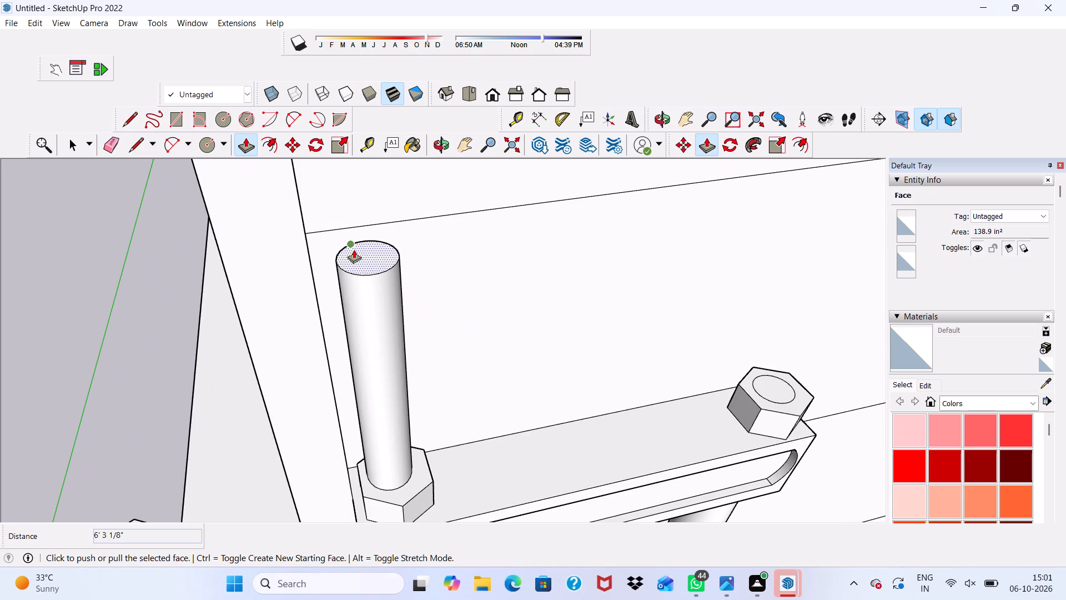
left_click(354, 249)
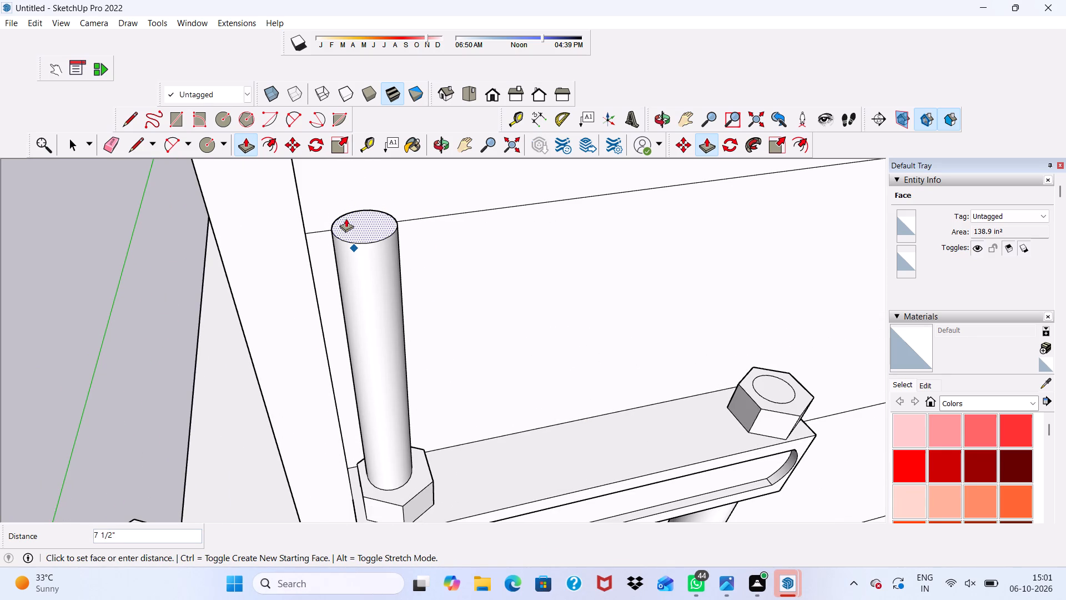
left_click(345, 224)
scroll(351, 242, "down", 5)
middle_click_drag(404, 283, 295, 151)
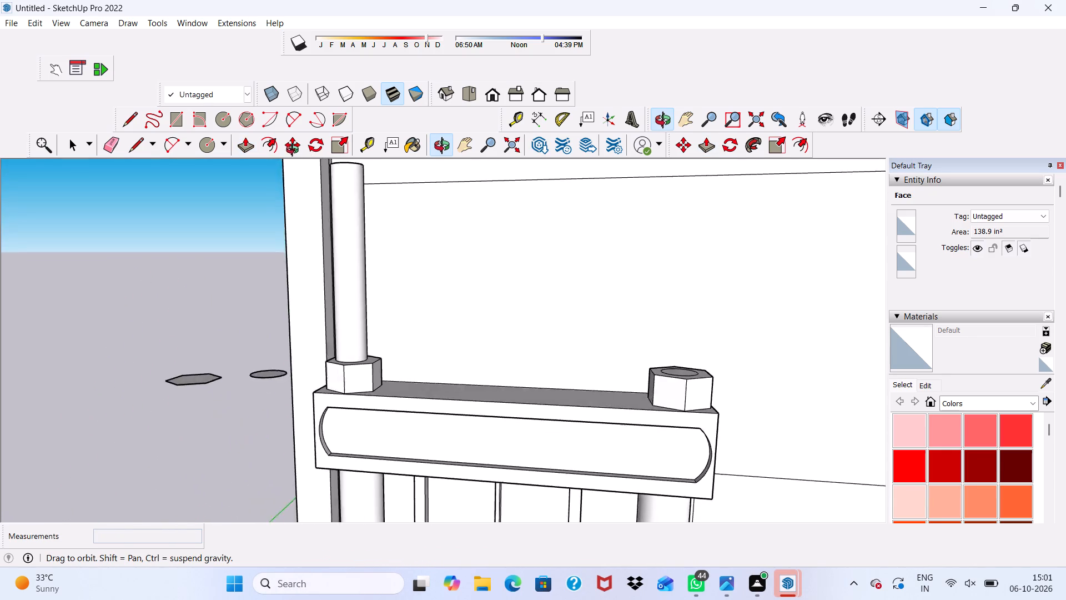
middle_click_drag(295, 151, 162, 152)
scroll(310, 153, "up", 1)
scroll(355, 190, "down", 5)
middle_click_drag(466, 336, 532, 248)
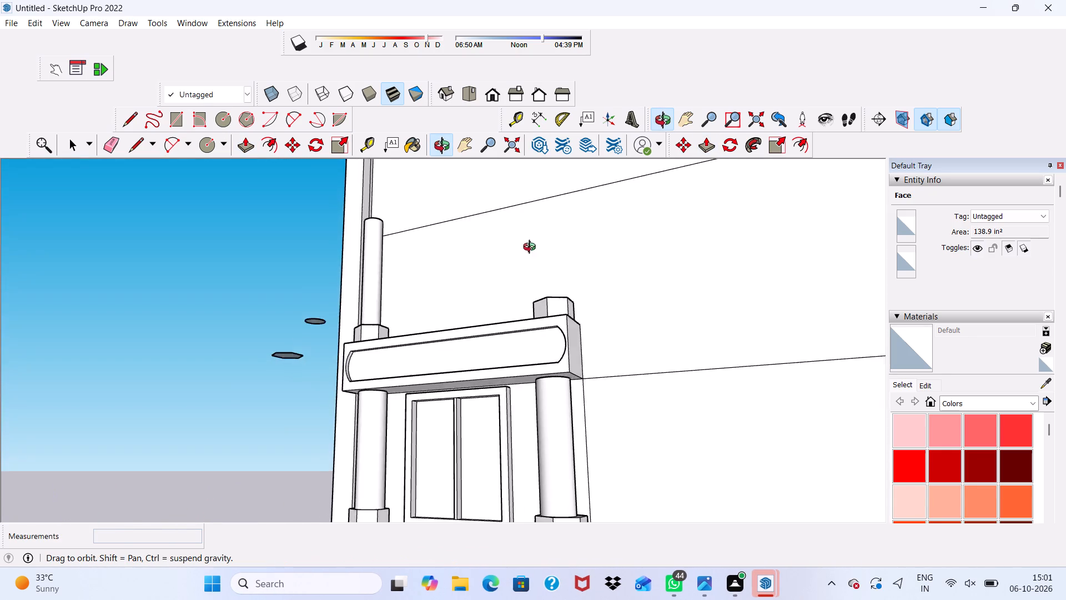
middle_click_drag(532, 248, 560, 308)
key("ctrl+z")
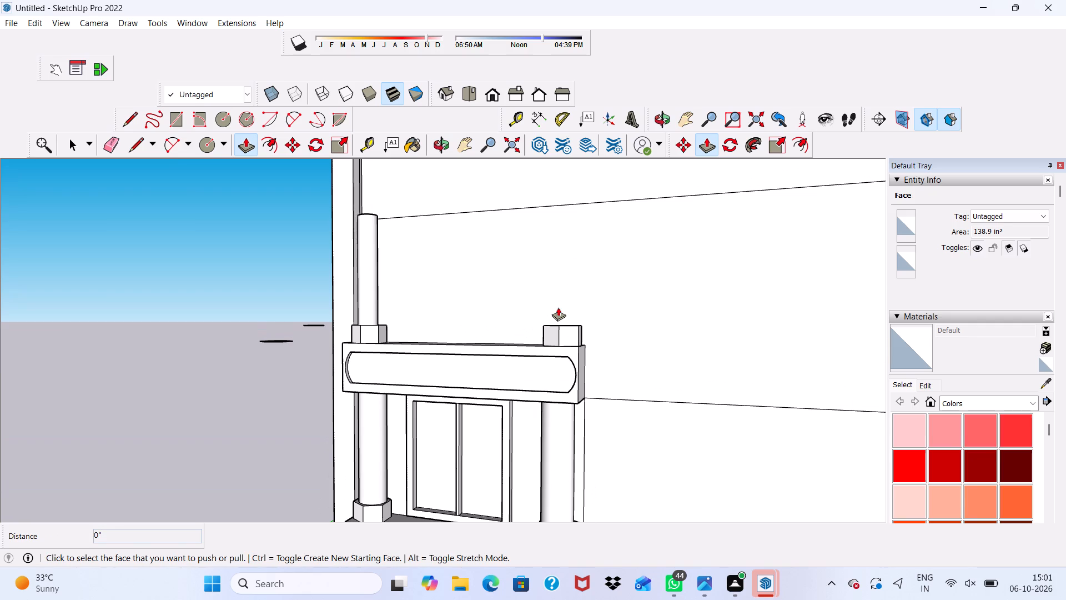
Push/Pull the circle on the upper beam's right hexagonal base up about 6' 7 3/8" to form the second column.
scroll(542, 308, "up", 9)
scroll(615, 314, "down", 1)
middle_click_drag(617, 316, 623, 420)
scroll(623, 420, "up", 2)
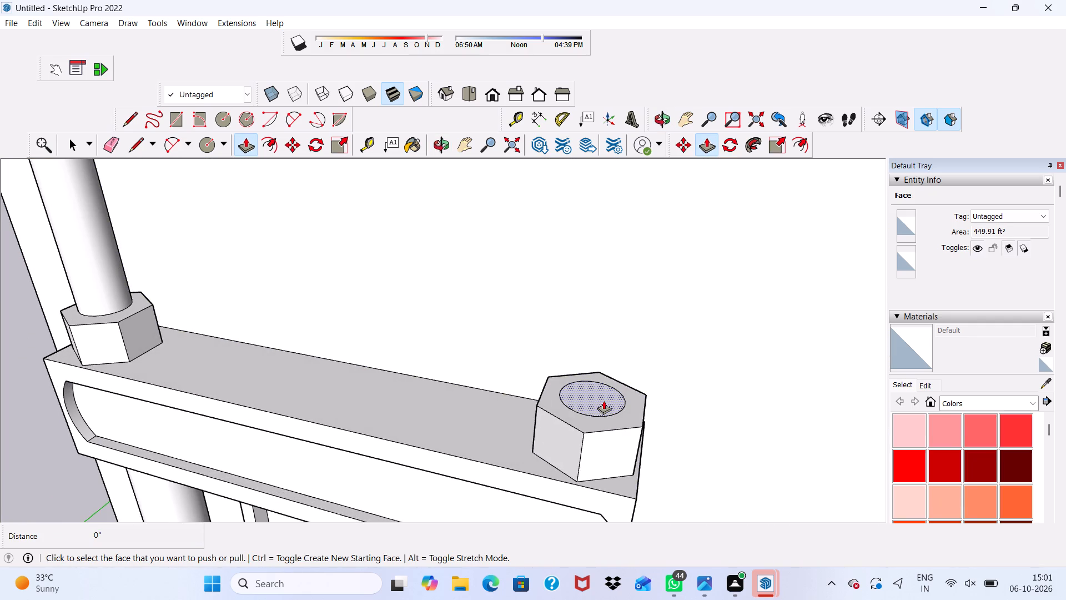
left_click(604, 401)
scroll(604, 401, "down", 5)
scroll(567, 317, "down", 11)
scroll(616, 299, "up", 1)
scroll(616, 299, "down", 1)
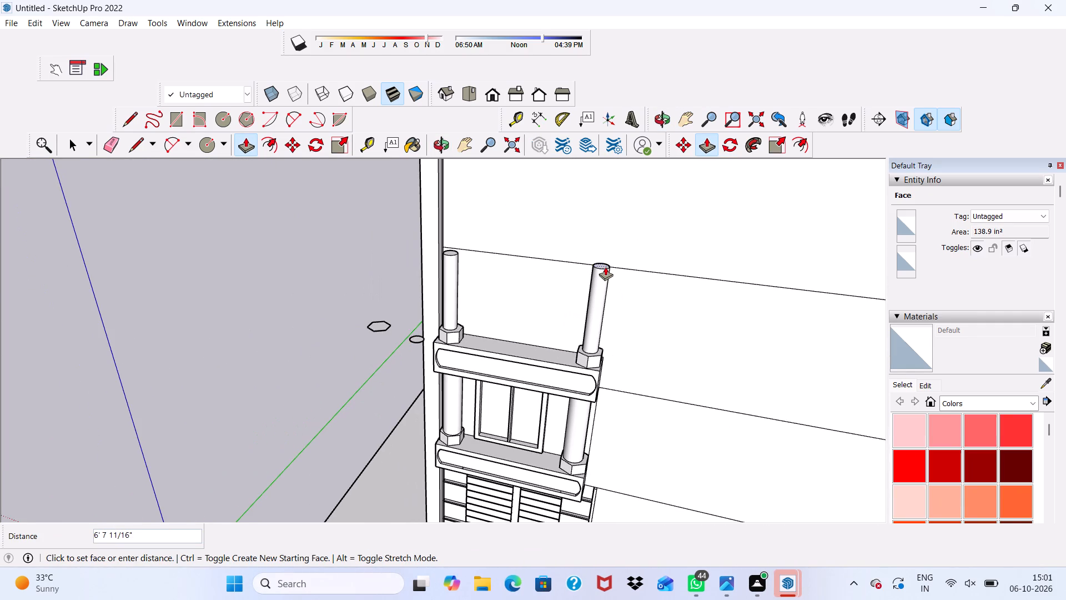
left_click(602, 267)
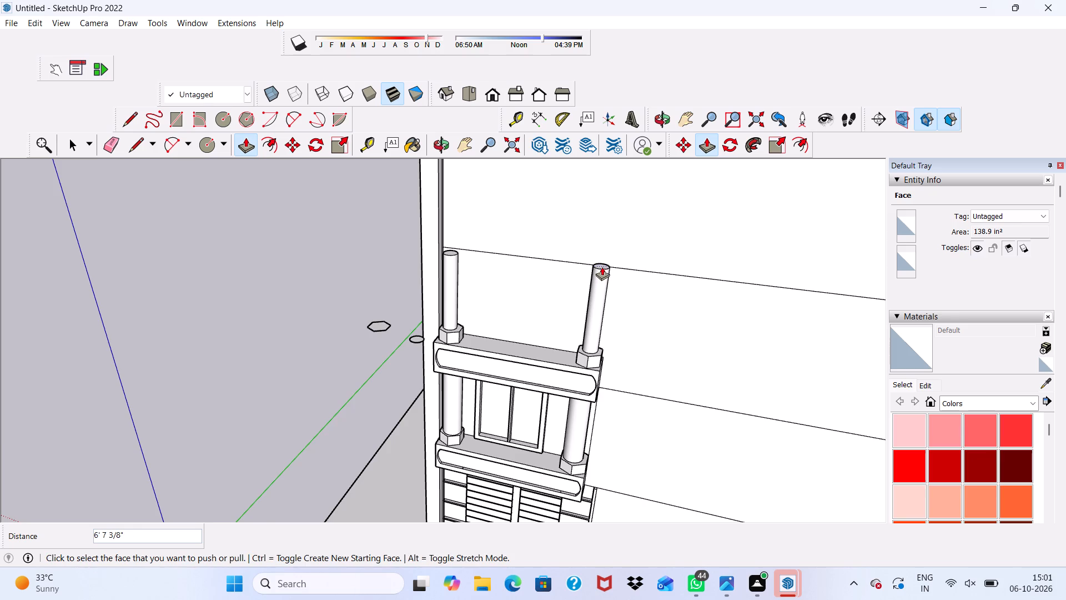
Examine both upper columns from several angles, comparing their tops with the floor line on the facade wall.
scroll(602, 267, "down", 6)
middle_click_drag(599, 317, 734, 264)
scroll(576, 308, "up", 5)
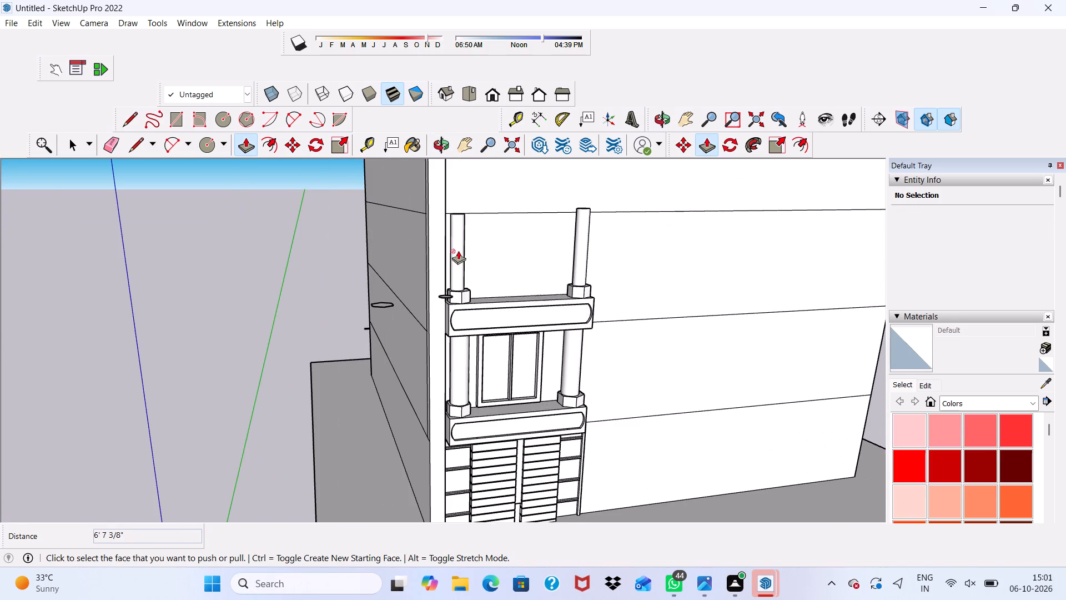
scroll(453, 211, "up", 4)
scroll(495, 273, "down", 1)
middle_click_drag(502, 278, 359, 320)
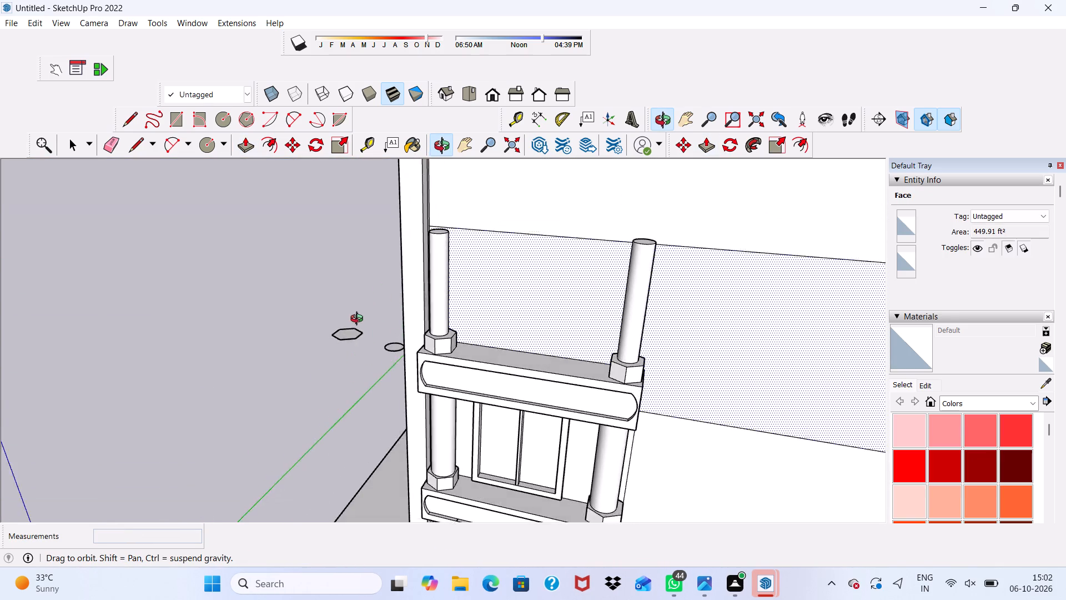
middle_click_drag(359, 320, 385, 281)
scroll(498, 368, "up", 4)
scroll(501, 287, "up", 5)
scroll(501, 287, "down", 1)
scroll(501, 287, "up", 1)
scroll(501, 287, "down", 5)
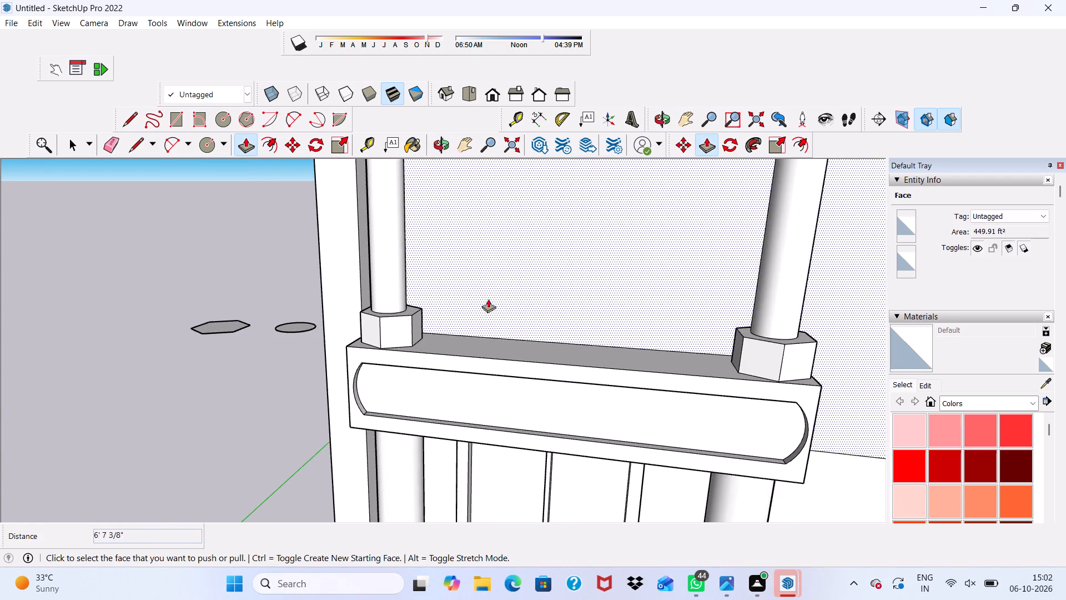
scroll(488, 299, "down", 2)
key("space")
scroll(542, 292, "up", 1)
scroll(542, 292, "down", 3)
middle_click_drag(537, 287, 594, 218)
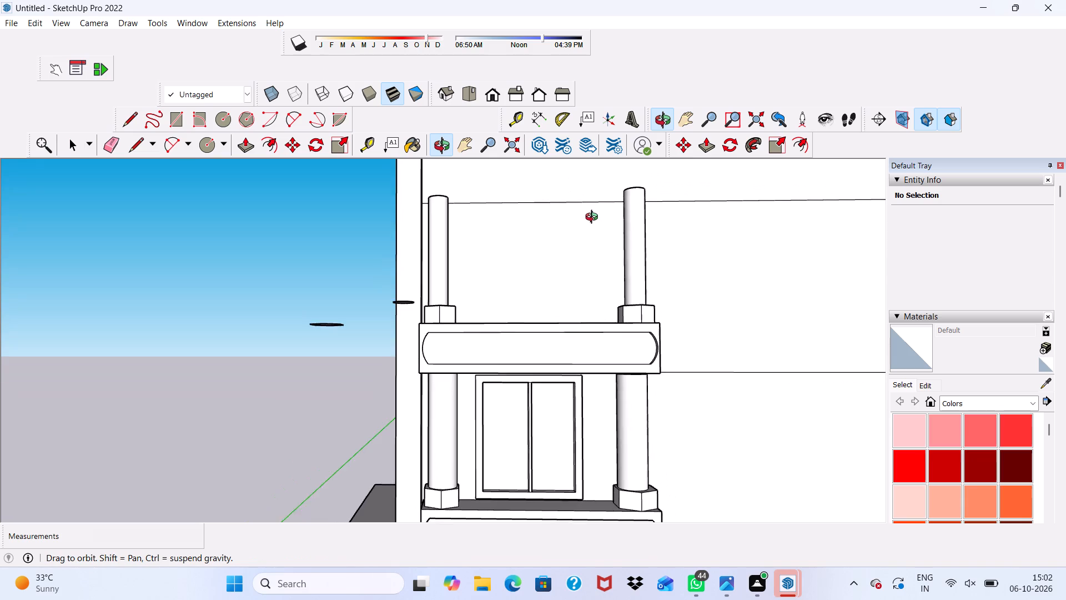
middle_click_drag(594, 218, 598, 239)
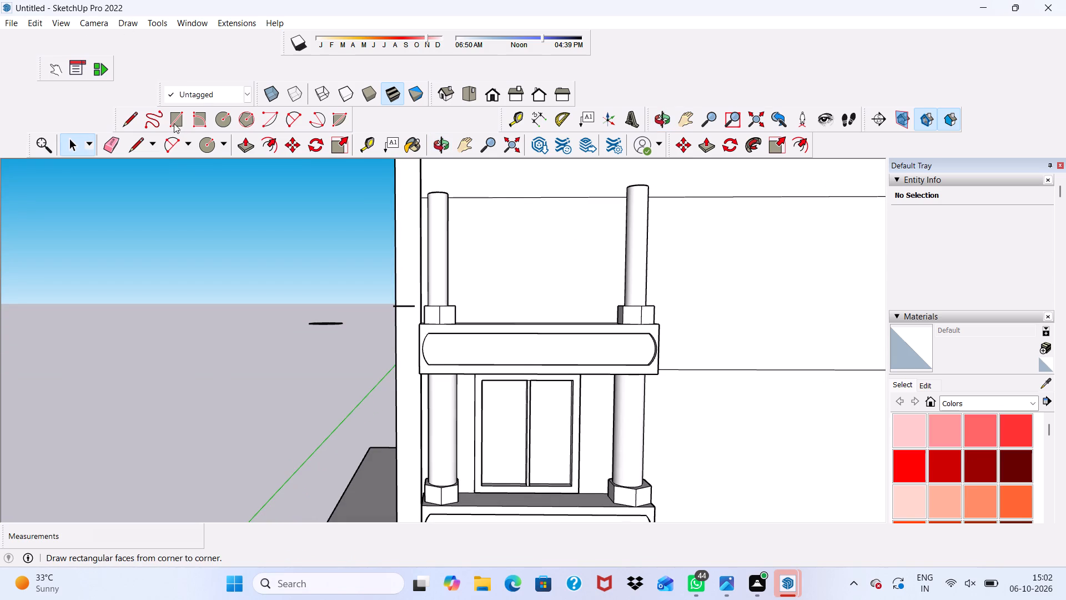
Draw a window rectangle of about 40.5 sq ft on the facade wall between the two upper columns.
left_click(172, 116)
scroll(510, 232, "up", 1)
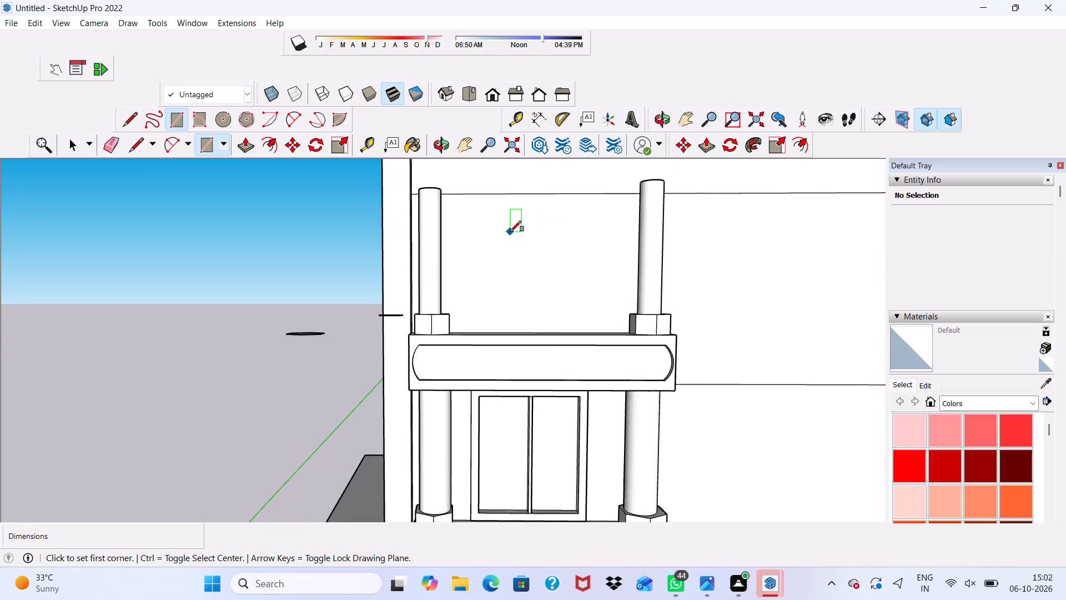
scroll(510, 232, "up", 3)
scroll(454, 198, "down", 5)
middle_click_drag(471, 252, 440, 287)
scroll(459, 221, "up", 4)
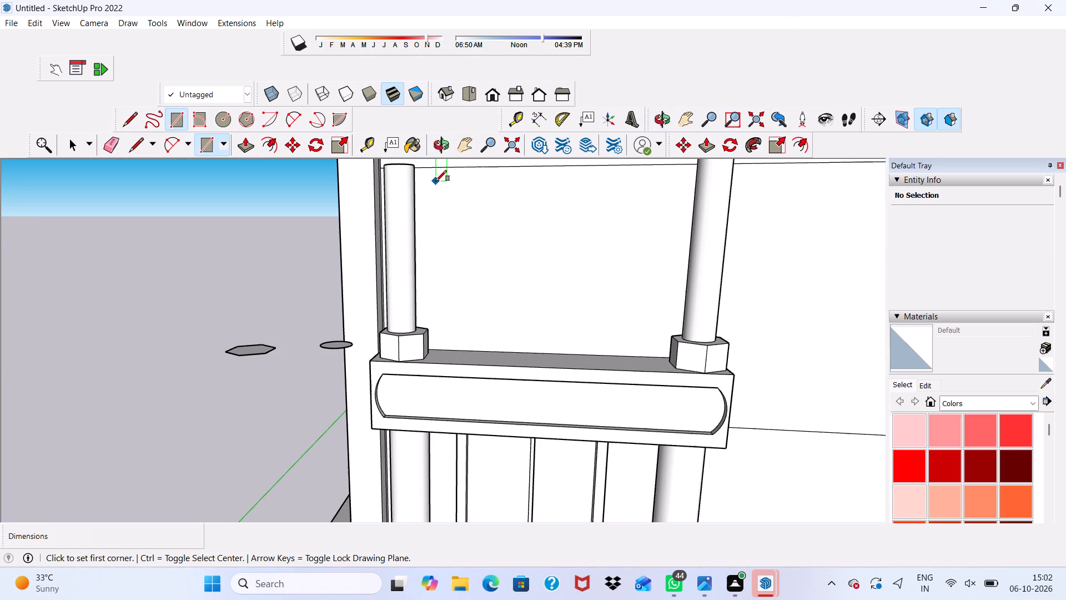
left_click(450, 174)
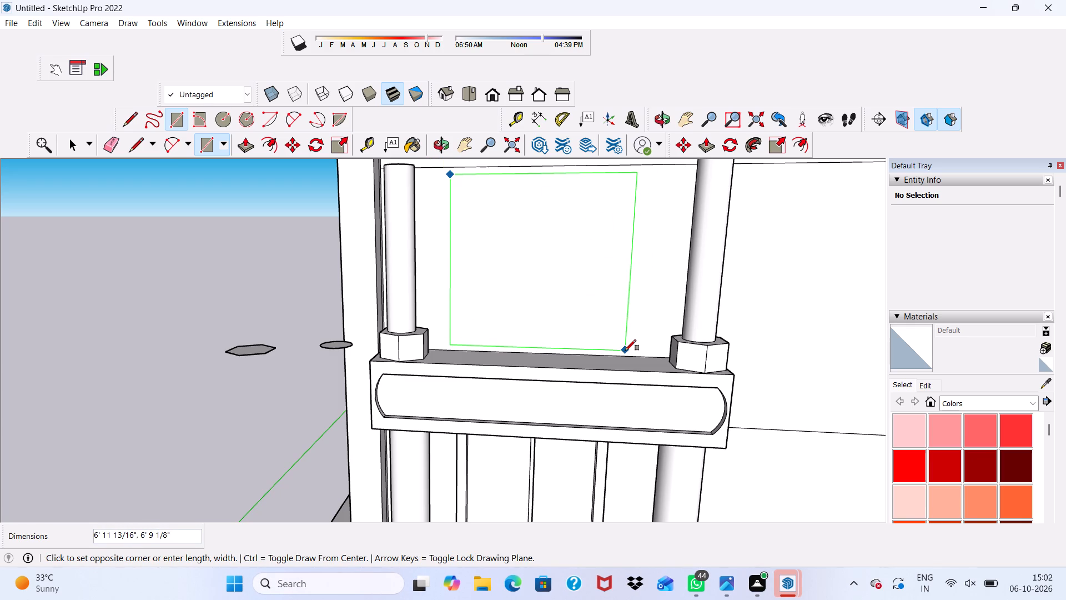
scroll(627, 336, "down", 4)
middle_click_drag(627, 334, 675, 295)
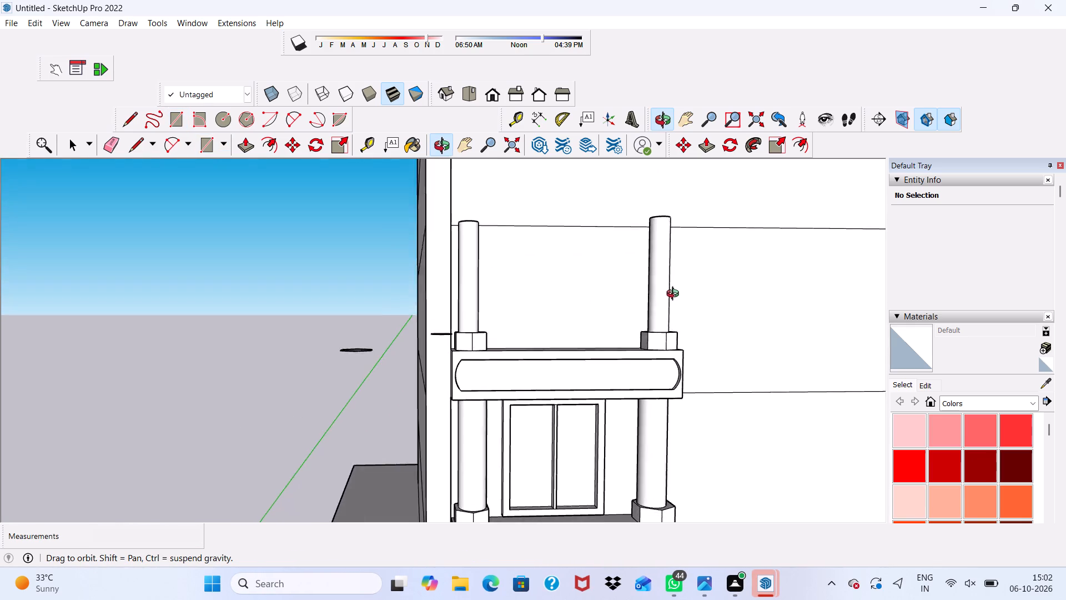
middle_click_drag(675, 295, 647, 331)
scroll(646, 329, "up", 4)
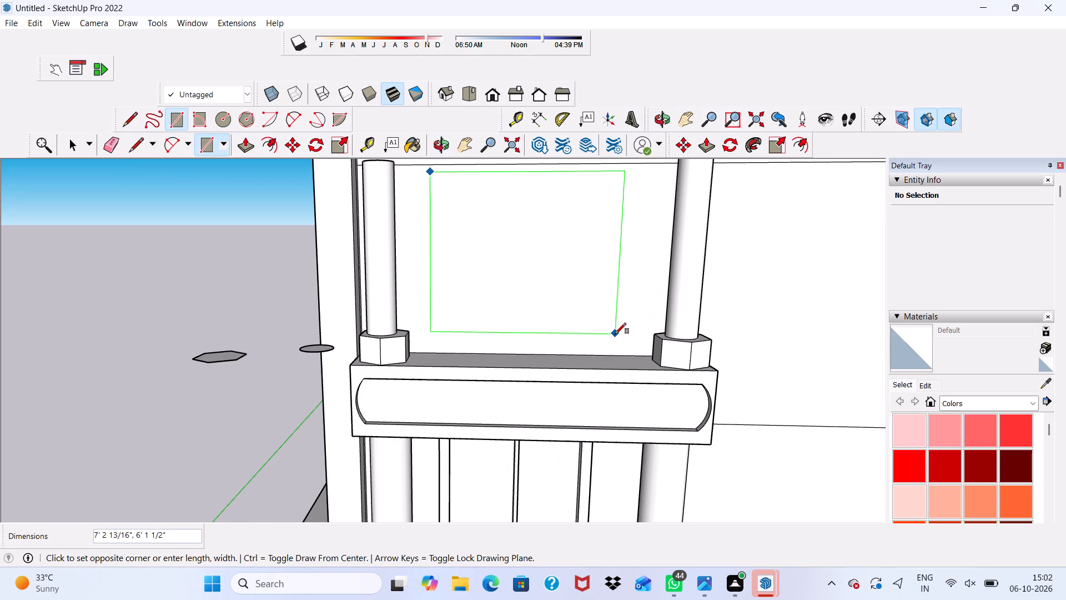
left_click(592, 337)
scroll(592, 337, "down", 4)
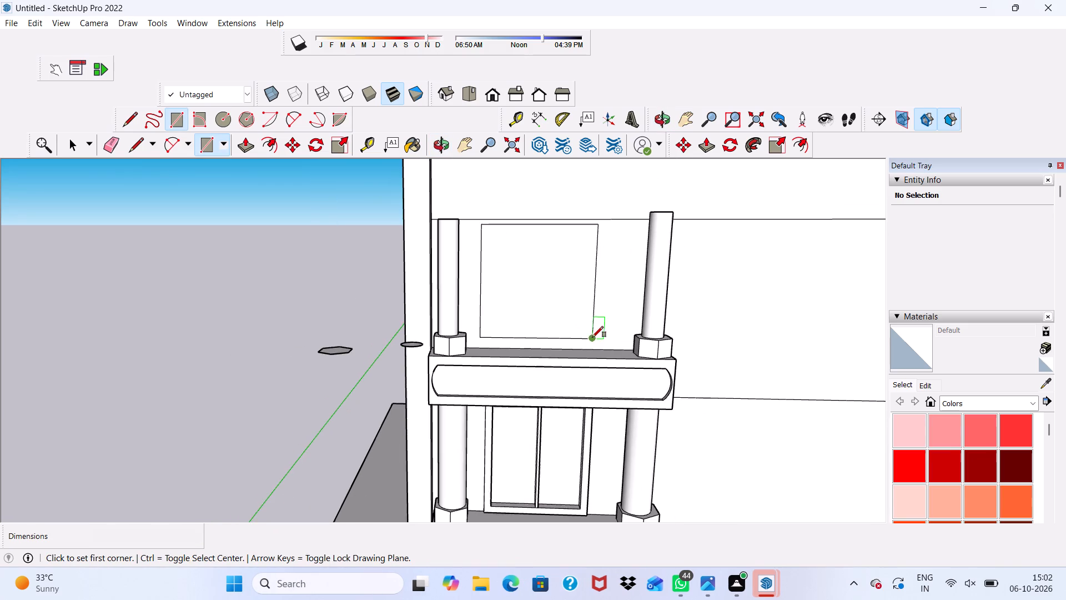
Offset the window rectangle between the two upper columns inward by 3" to outline its frame.
middle_click_drag(592, 336, 560, 316)
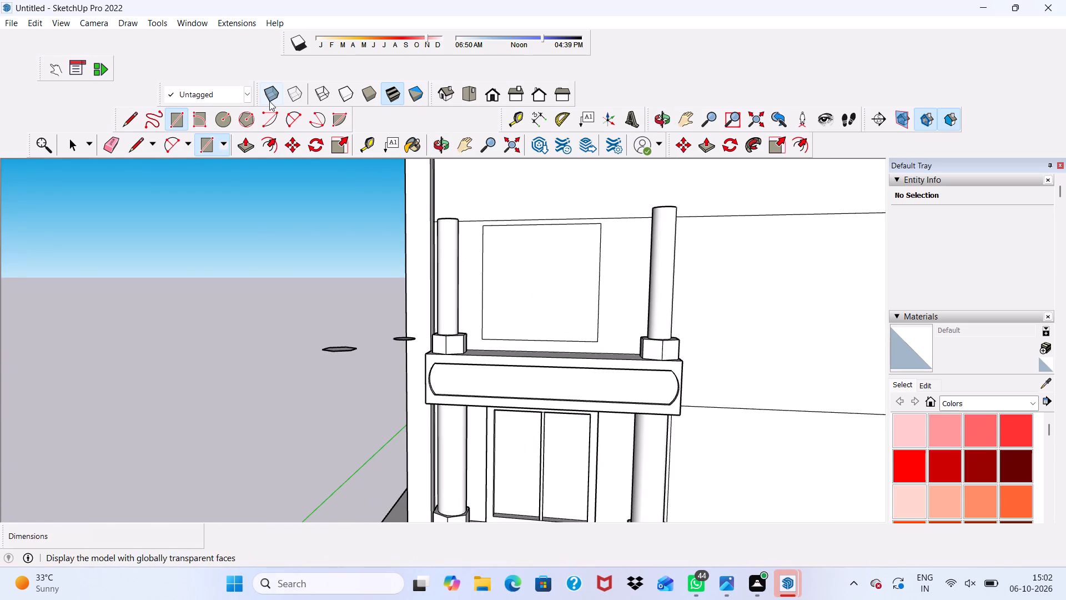
left_click(263, 148)
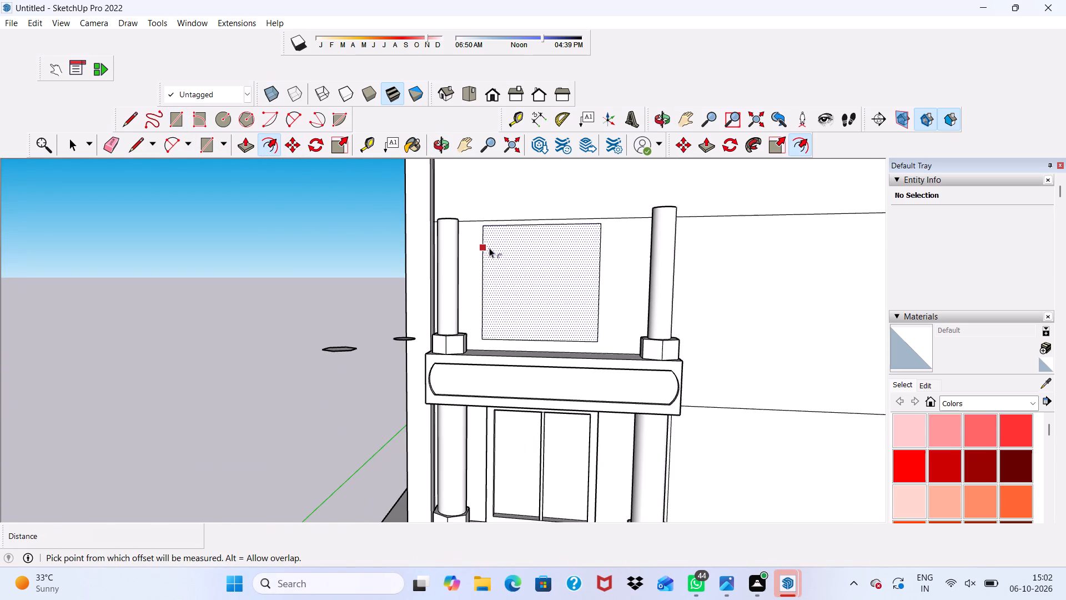
left_click(490, 251)
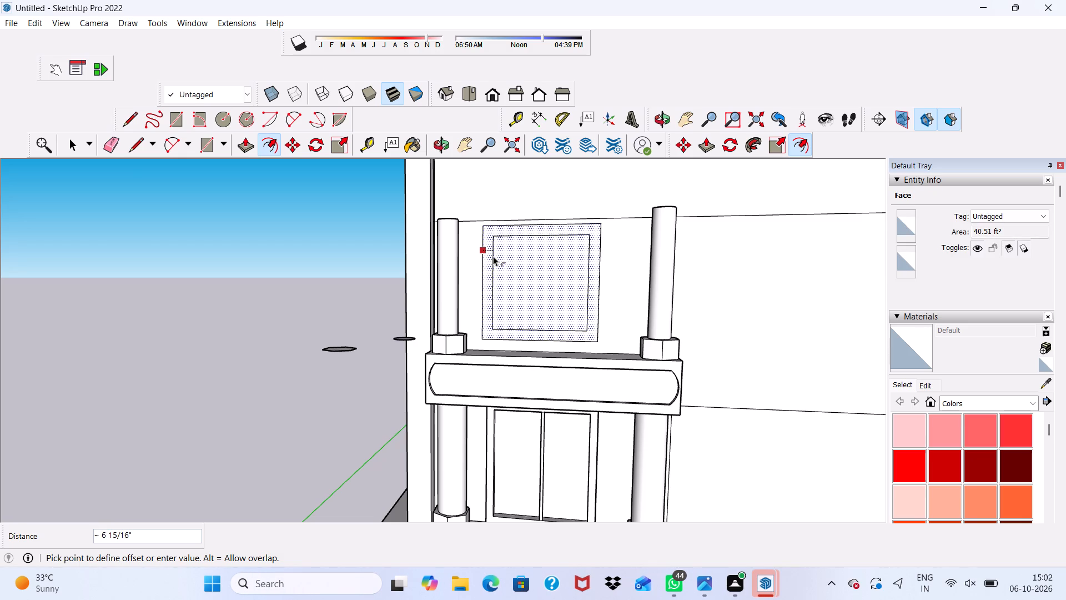
key("3")
key("shift+quotedbl")
key("Return")
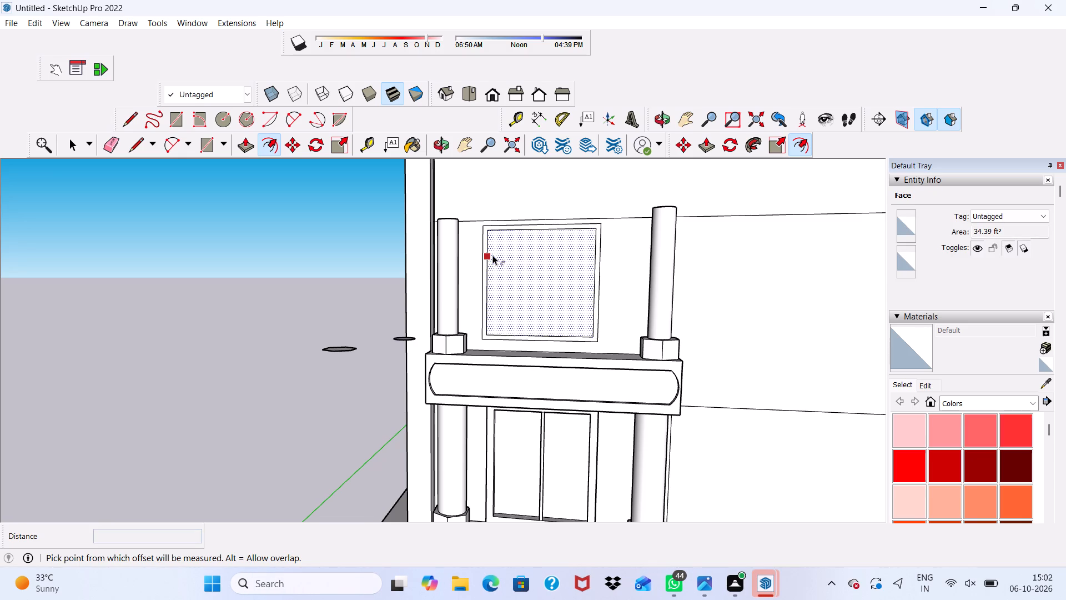
Draw a narrow vertical mullion rectangle down the middle of the window, from the inner frame's top edge to its bottom edge.
scroll(492, 255, "down", 3)
middle_click_drag(492, 254, 628, 292)
scroll(559, 266, "up", 11)
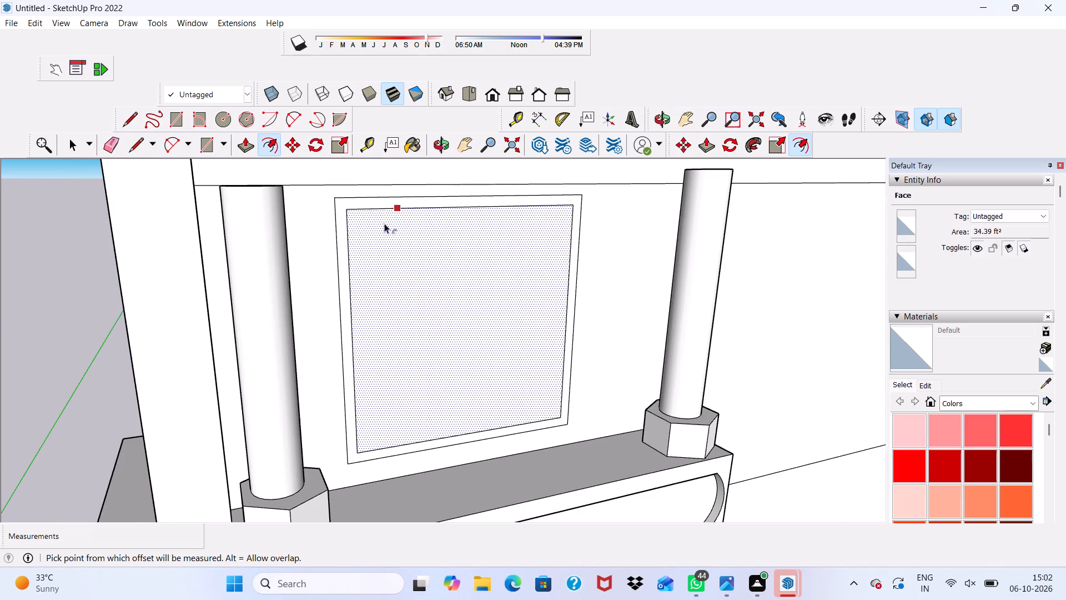
left_click(210, 142)
scroll(469, 211, "up", 3)
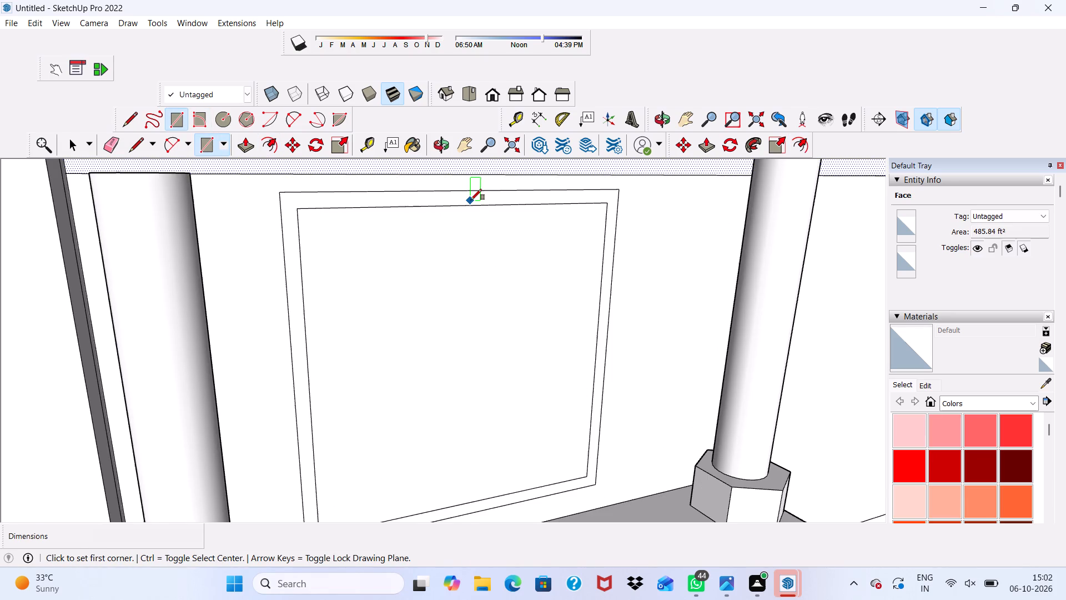
left_click(469, 204)
scroll(476, 292, "down", 9)
scroll(485, 392, "up", 5)
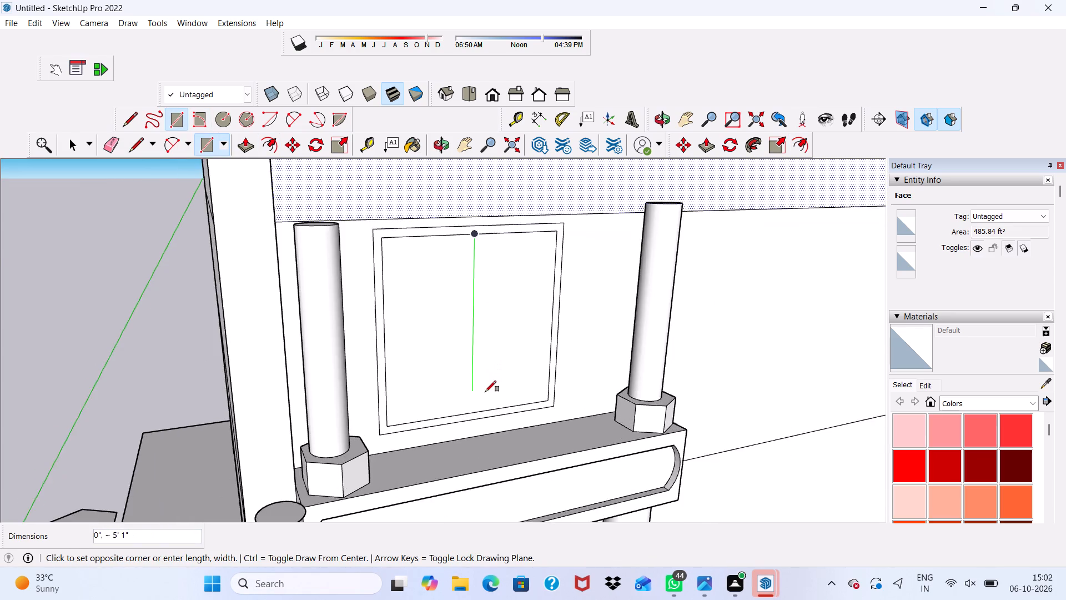
scroll(485, 392, "up", 5)
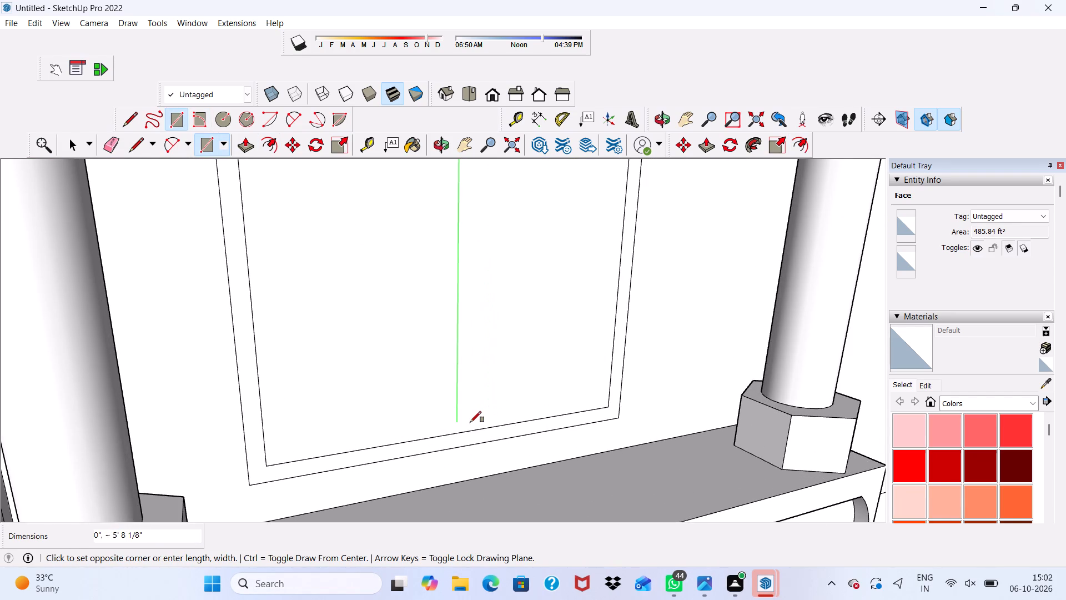
left_click(476, 428)
scroll(418, 419, "down", 6)
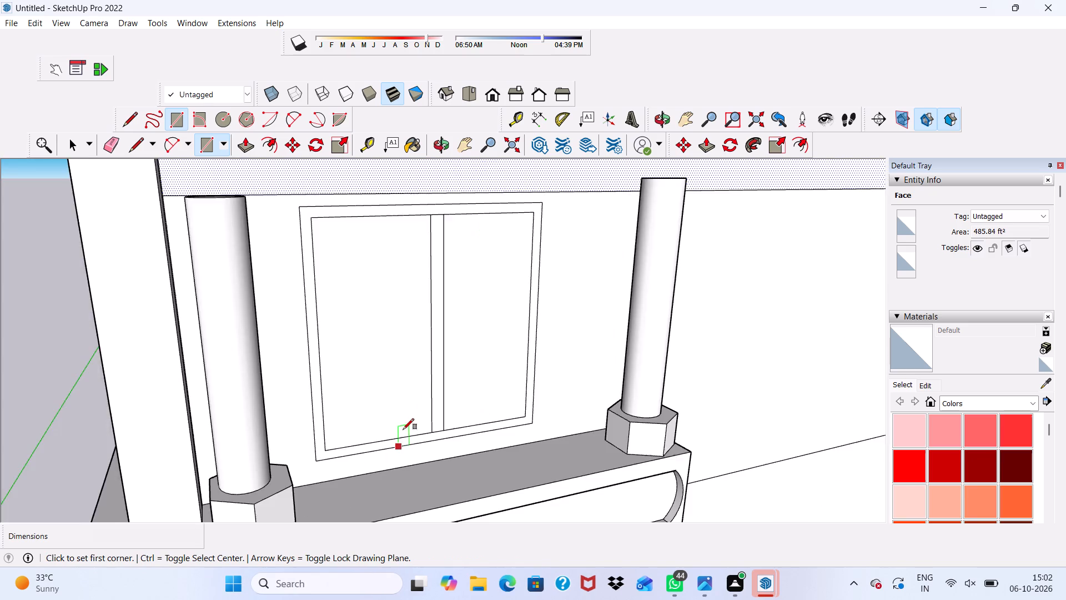
Erase the short edges at the mullion's top and bottom so it merges with the window frame.
scroll(403, 429, "down", 3)
scroll(404, 429, "up", 1)
scroll(404, 430, "down", 2)
middle_click_drag(451, 443, 301, 355)
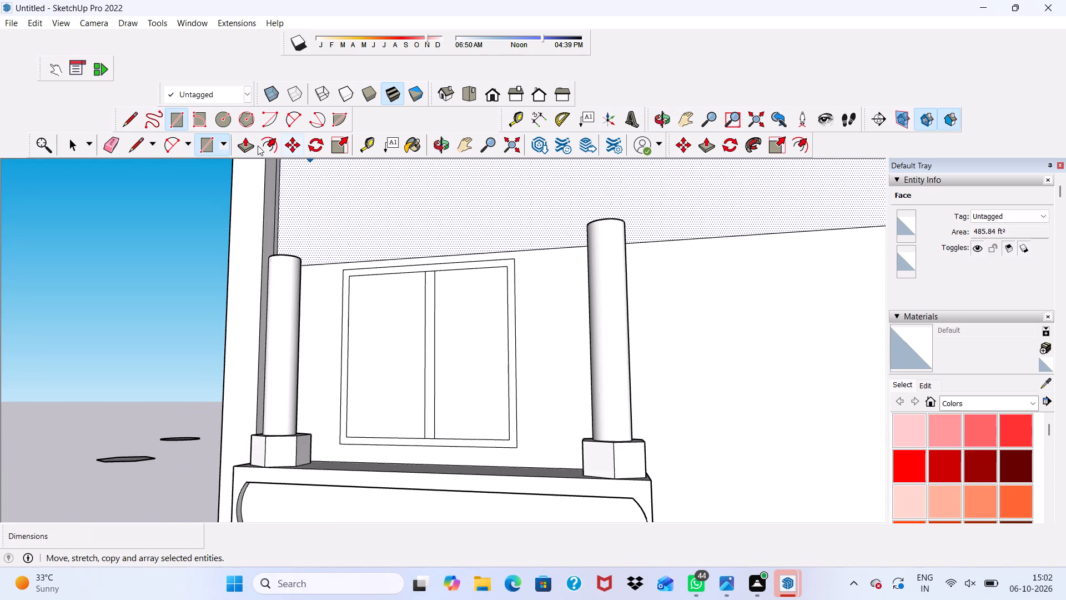
left_click(103, 141)
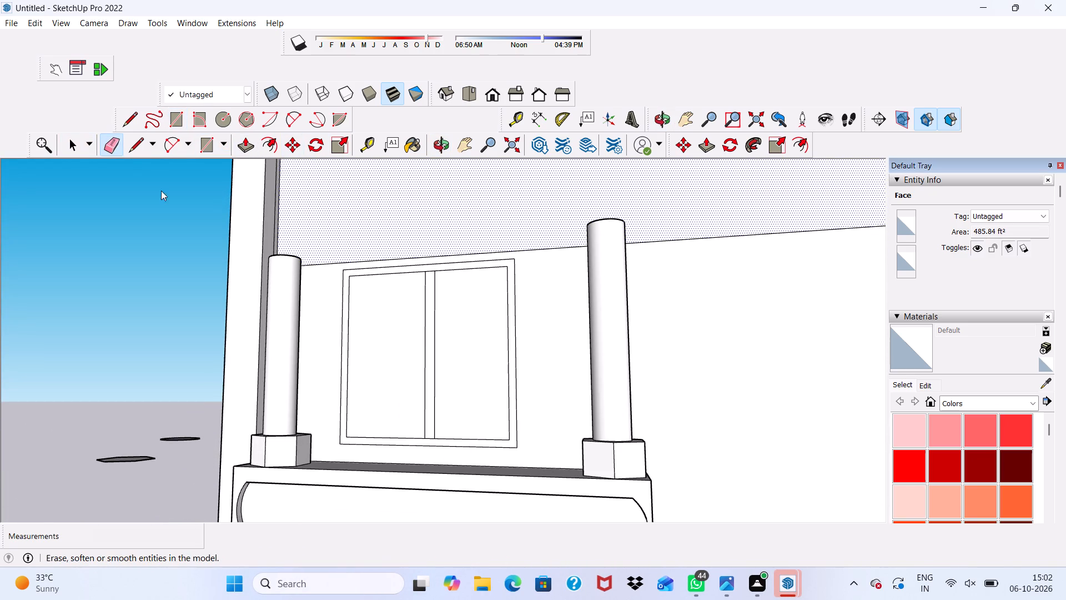
scroll(410, 329, "up", 11)
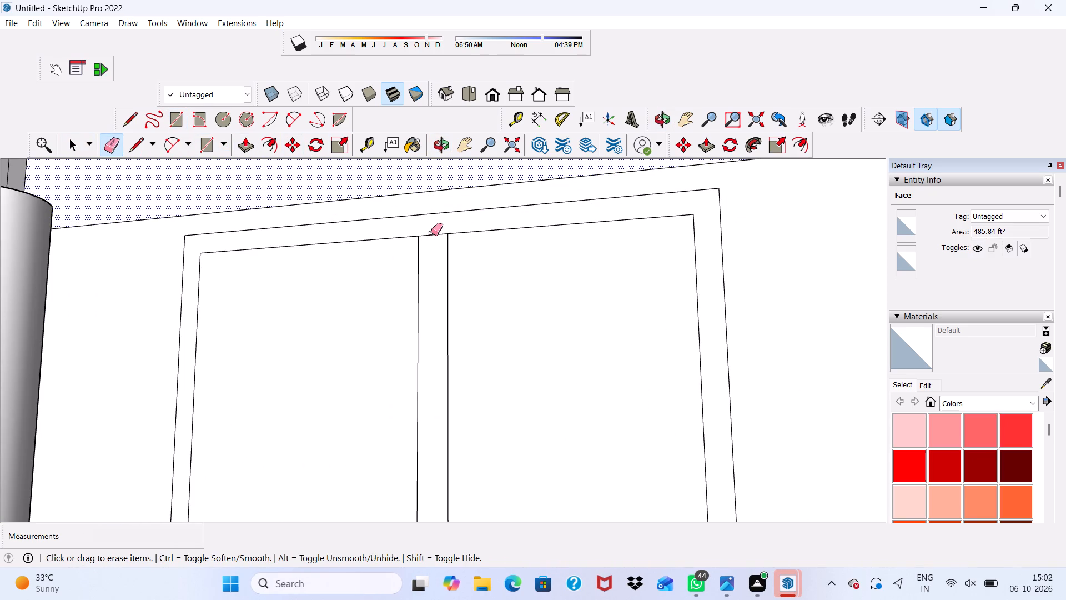
left_click_drag(431, 231, 430, 246)
scroll(430, 247, "down", 2)
scroll(430, 248, "up", 1)
scroll(430, 248, "down", 8)
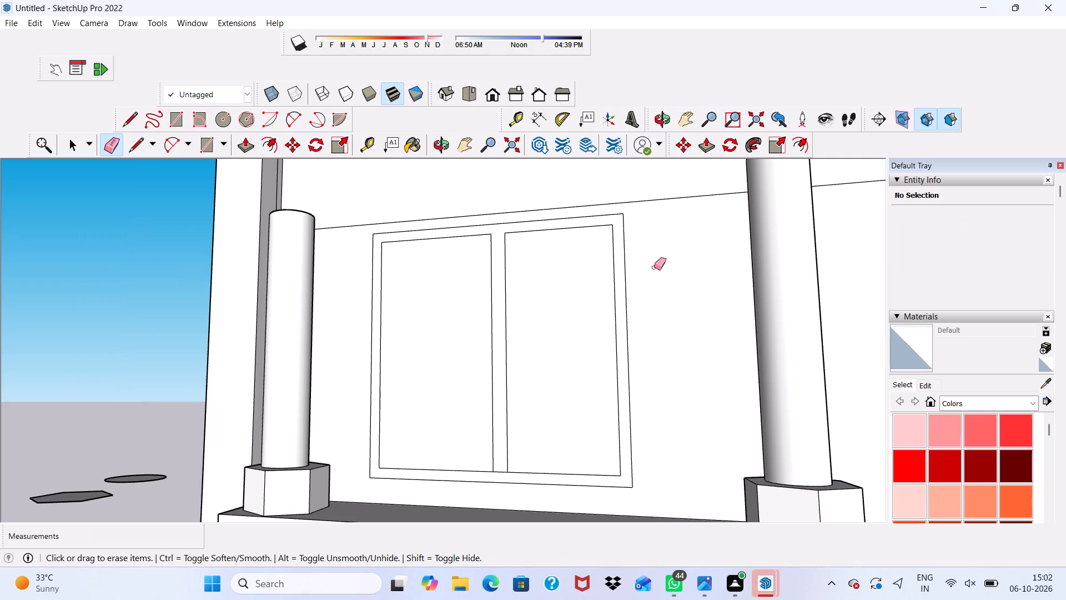
scroll(654, 267, "down", 5)
scroll(572, 482, "up", 10)
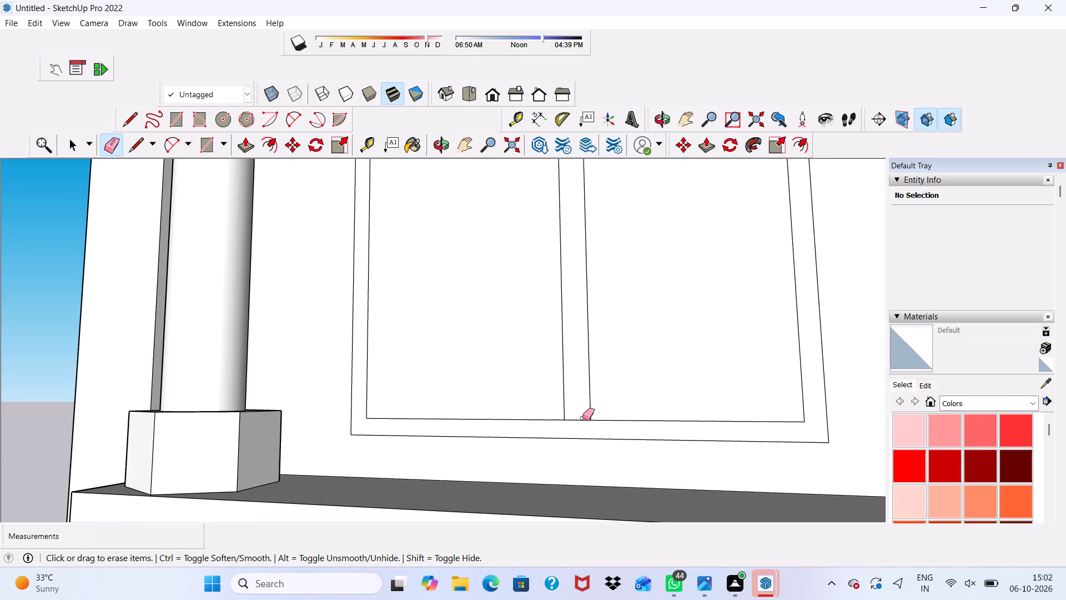
left_click_drag(582, 417, 577, 436)
scroll(577, 436, "down", 3)
scroll(729, 403, "down", 3)
scroll(728, 462, "down", 1)
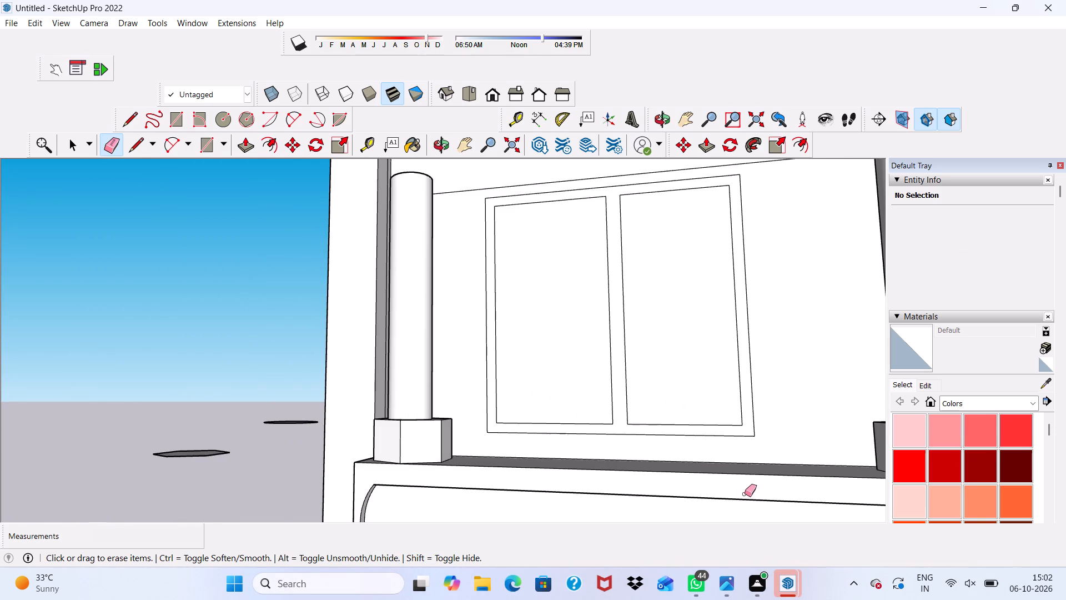
Push/Pull the upper window's frame and mullion face outward by 3".
key("space")
scroll(613, 368, "up", 3)
scroll(427, 398, "up", 3)
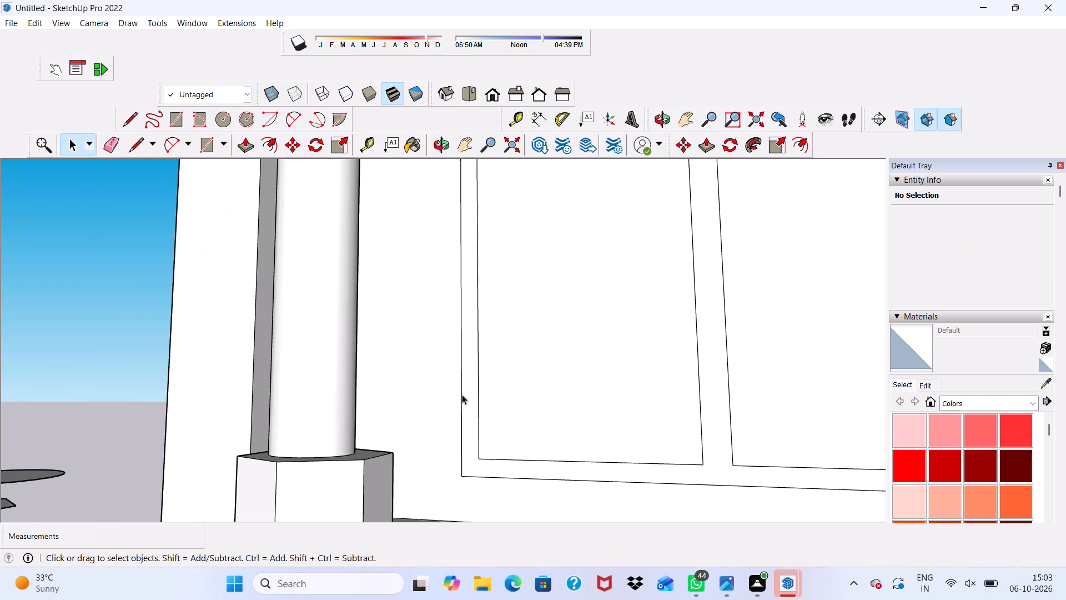
left_click(468, 413)
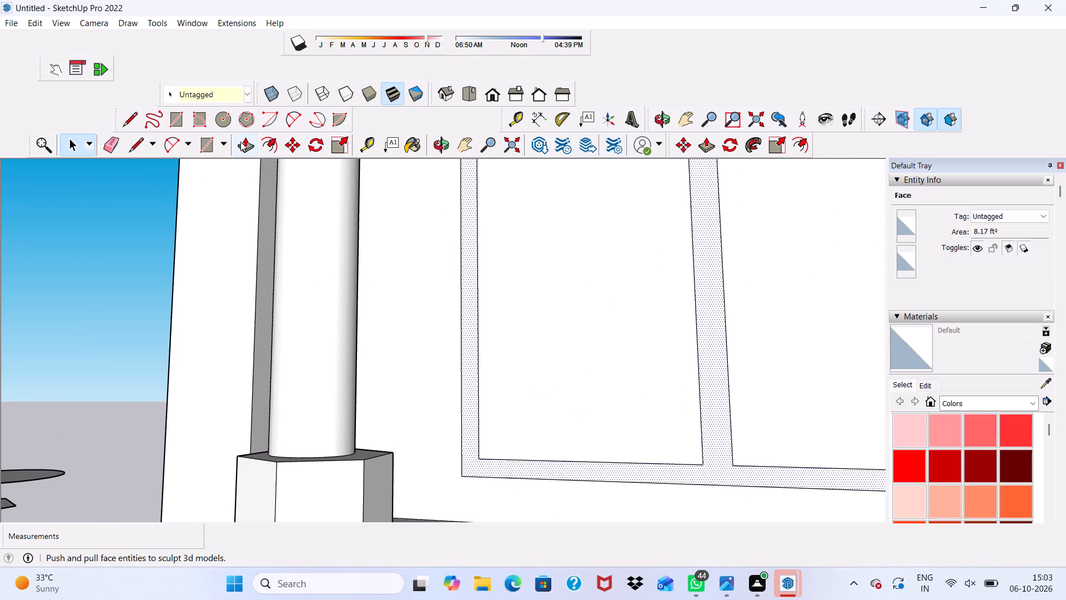
left_click(240, 142)
left_click(471, 361)
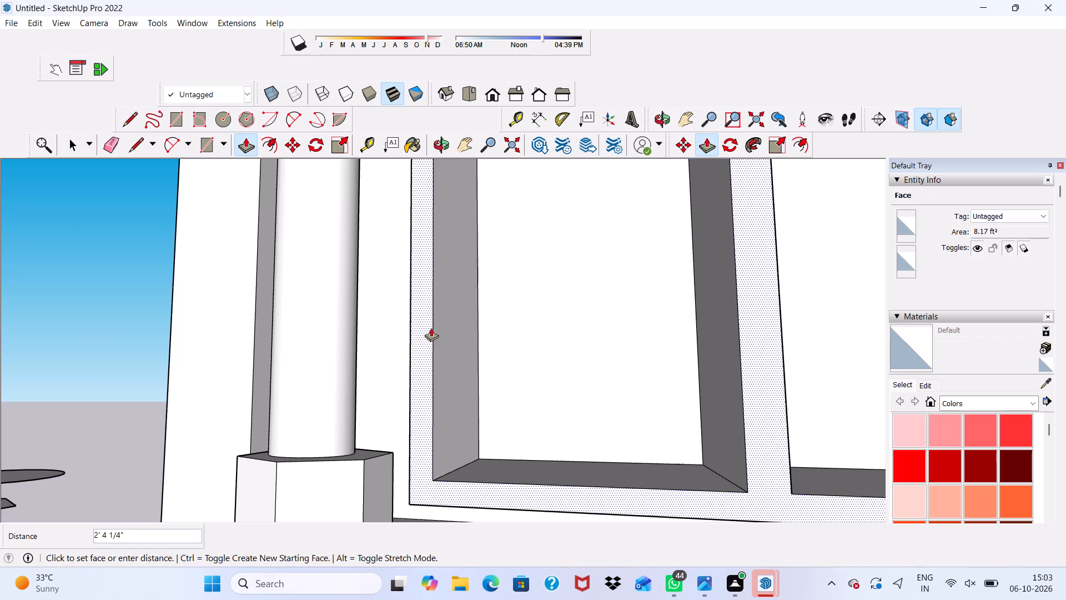
key("3")
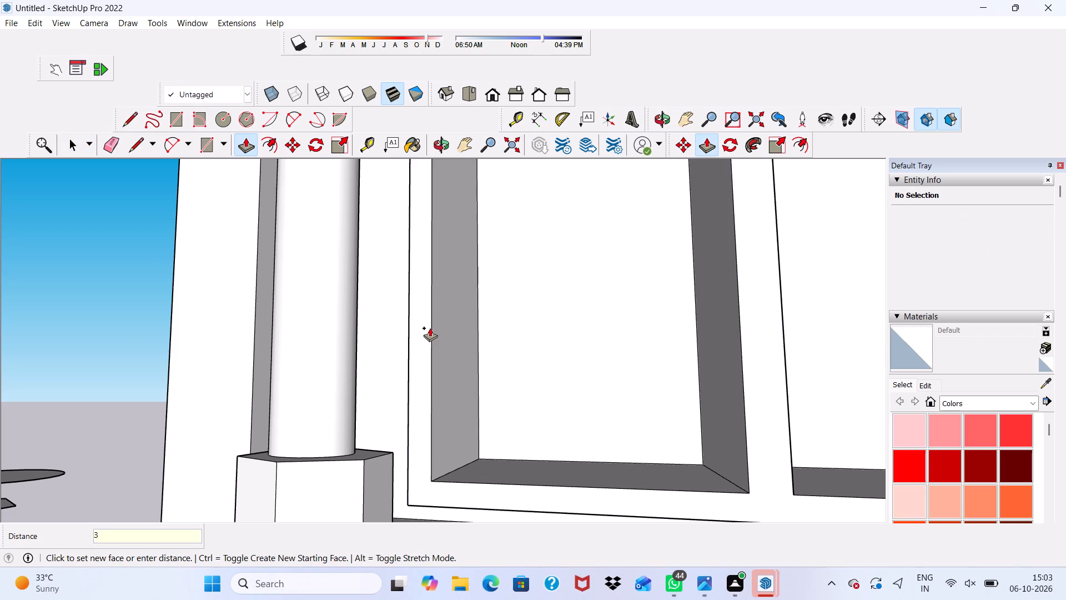
key("shift+quotedbl")
key("Return")
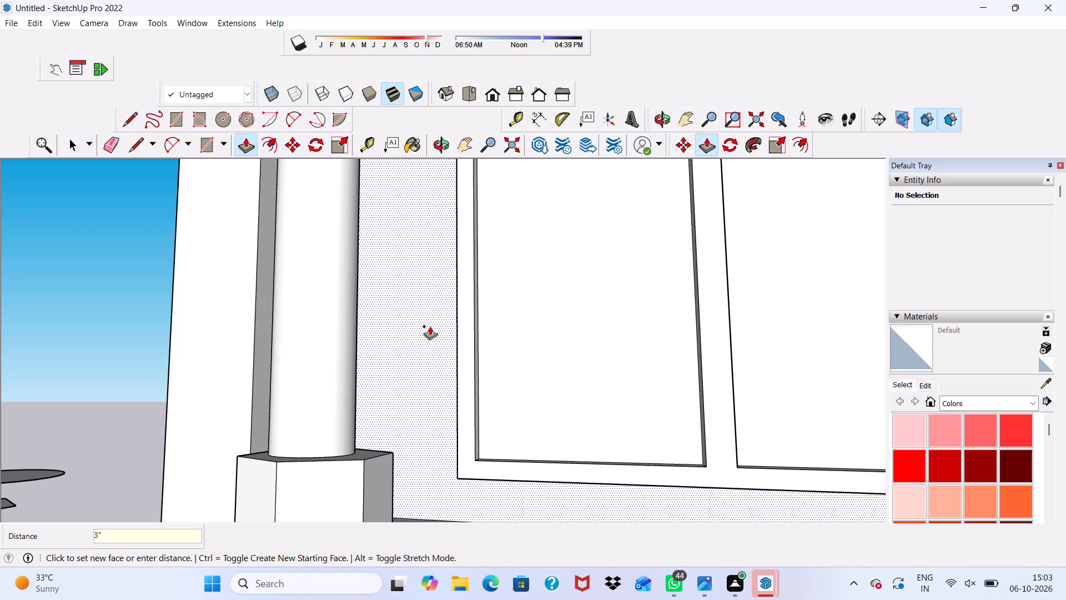
Examine the framed upper window and the stacked balcony bays from several angles and distances against the facade's floor lines.
scroll(430, 326, "down", 2)
scroll(717, 287, "up", 1)
scroll(716, 288, "down", 3)
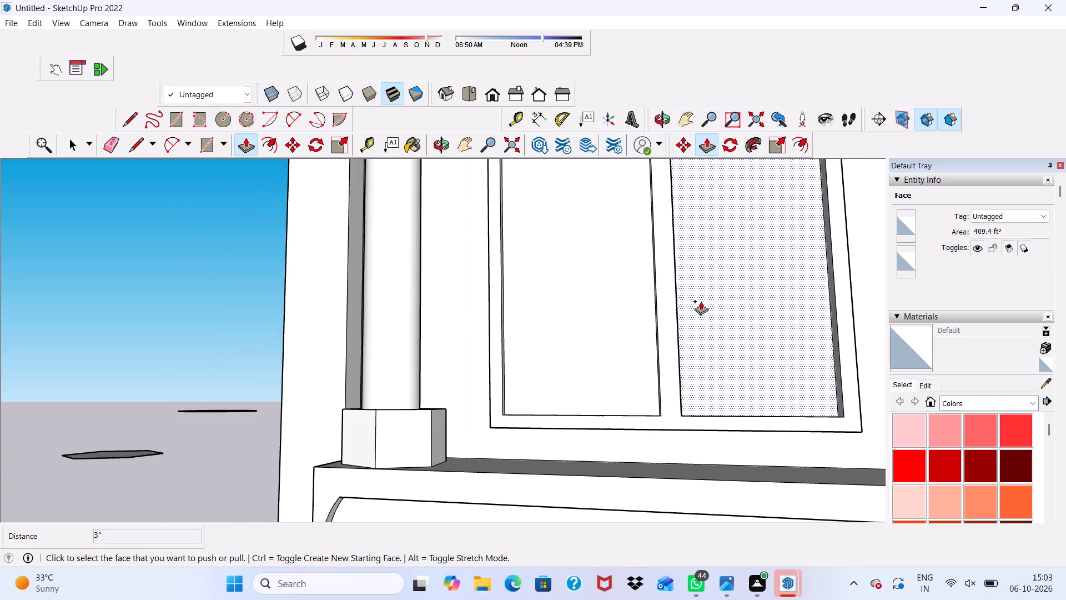
scroll(701, 301, "down", 3)
scroll(701, 301, "up", 1)
scroll(701, 301, "down", 1)
scroll(648, 316, "down", 1)
scroll(635, 326, "up", 2)
scroll(623, 334, "down", 4)
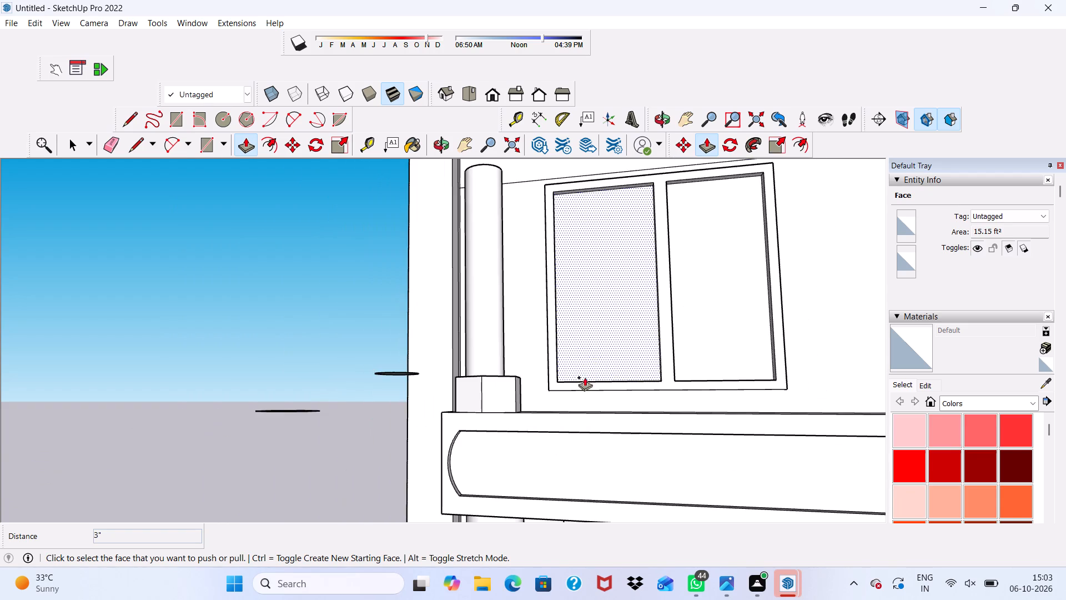
scroll(594, 349, "down", 2)
middle_click_drag(620, 333, 495, 401)
scroll(554, 434, "down", 1)
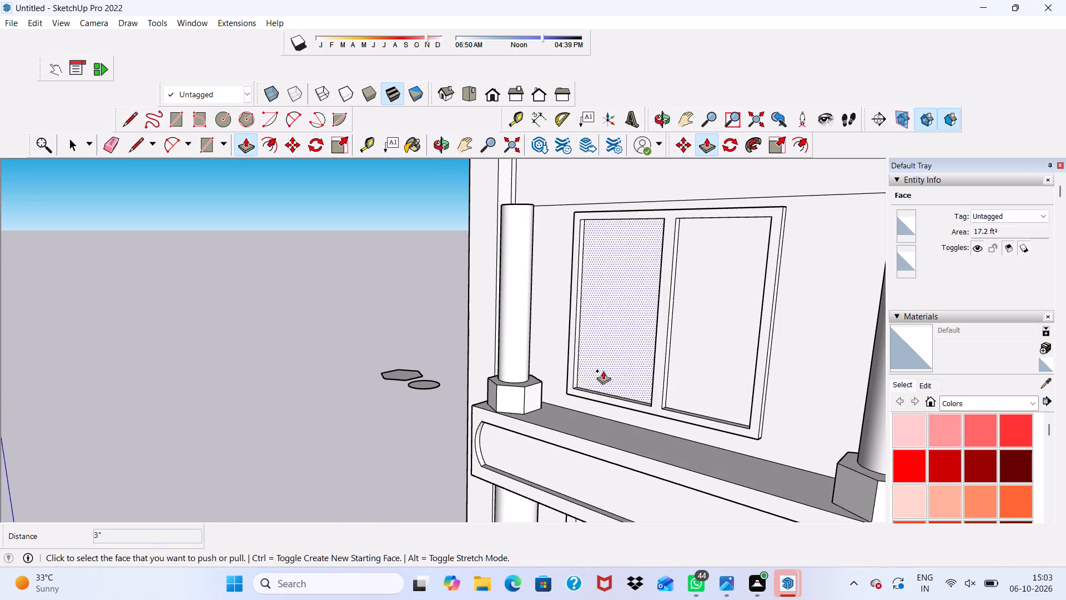
key("space")
scroll(662, 329, "down", 5)
middle_click_drag(526, 354, 1025, 250)
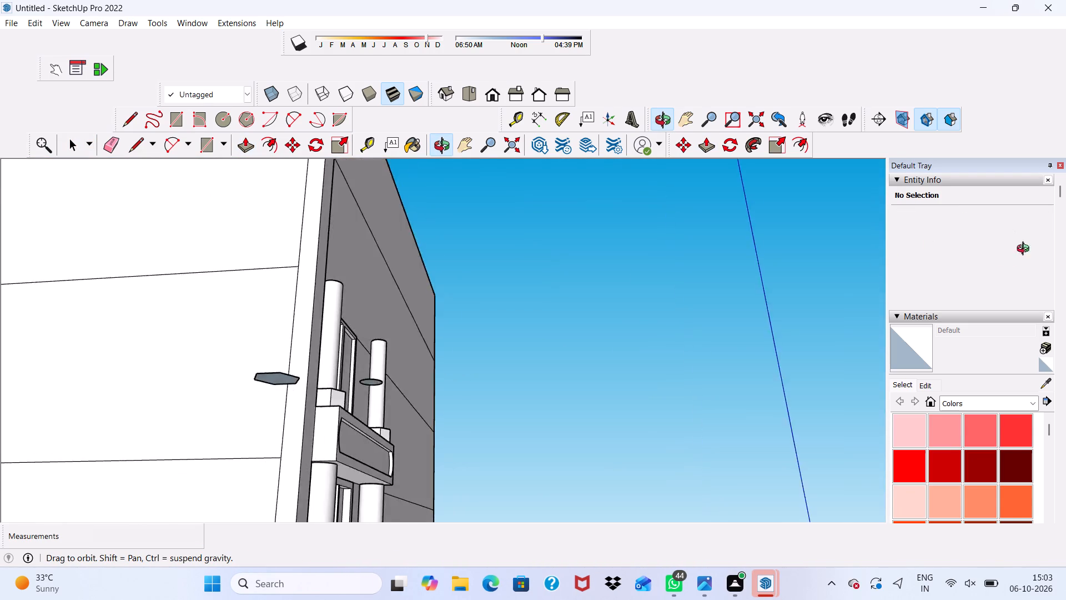
middle_click_drag(1025, 250, 636, 291)
scroll(628, 294, "up", 1)
scroll(628, 294, "down", 4)
scroll(628, 296, "up", 1)
scroll(628, 296, "down", 3)
middle_click_drag(630, 329, 628, 339)
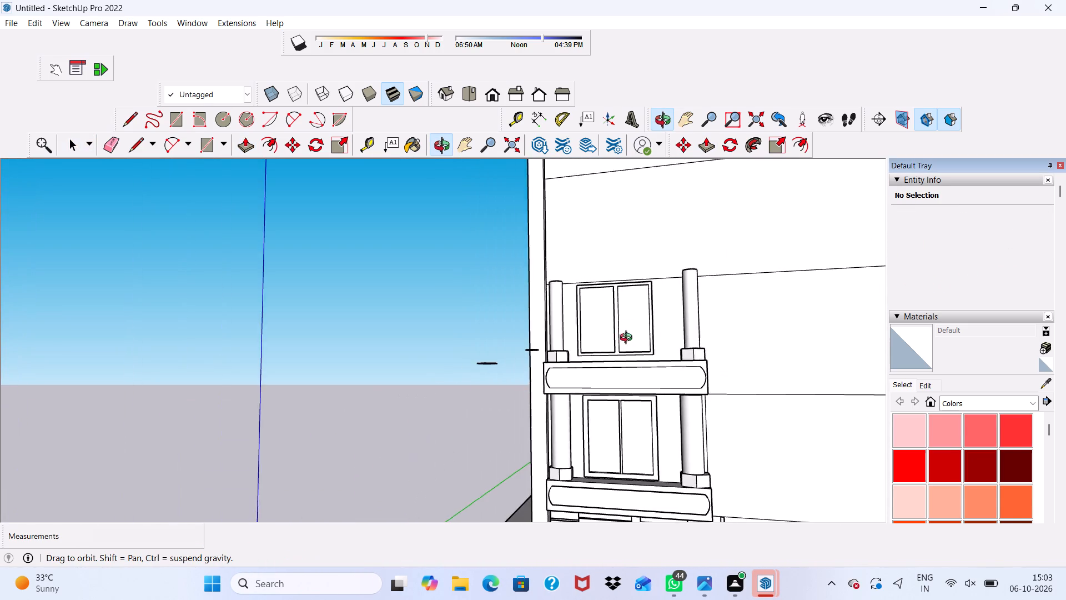
middle_click_drag(628, 339, 630, 222)
scroll(632, 222, "up", 1)
scroll(633, 222, "down", 3)
middle_click_drag(646, 274, 714, 367)
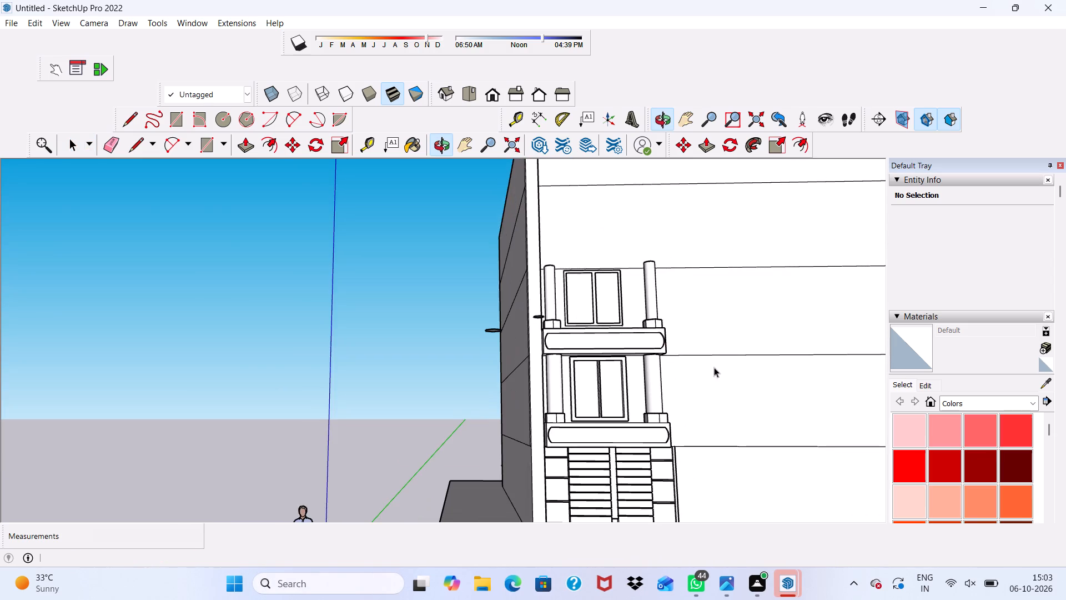
scroll(652, 329, "up", 5)
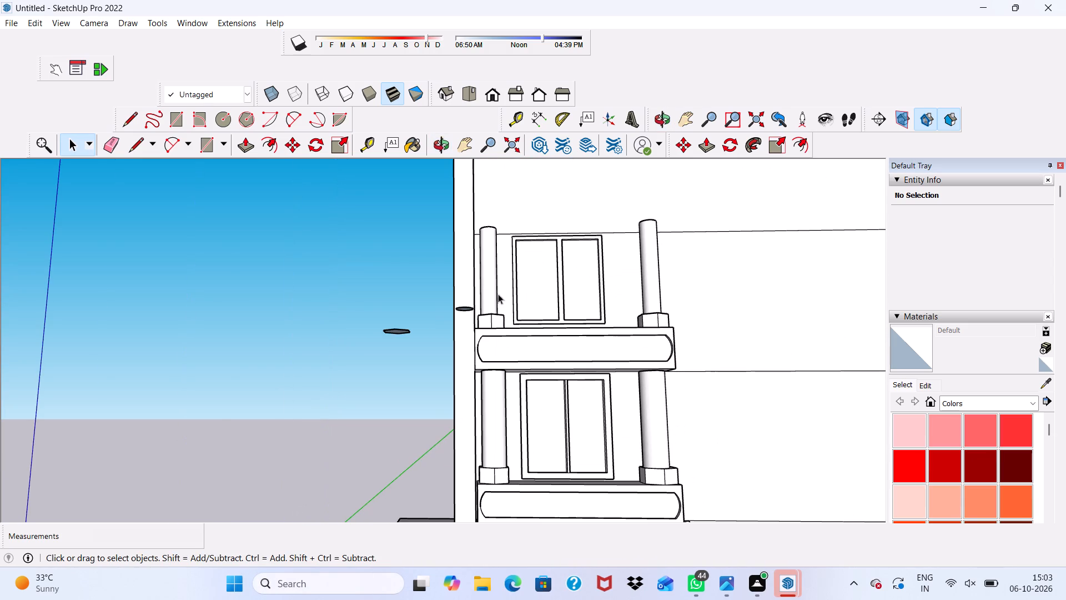
scroll(498, 294, "down", 11)
scroll(623, 223, "down", 3)
scroll(596, 263, "up", 4)
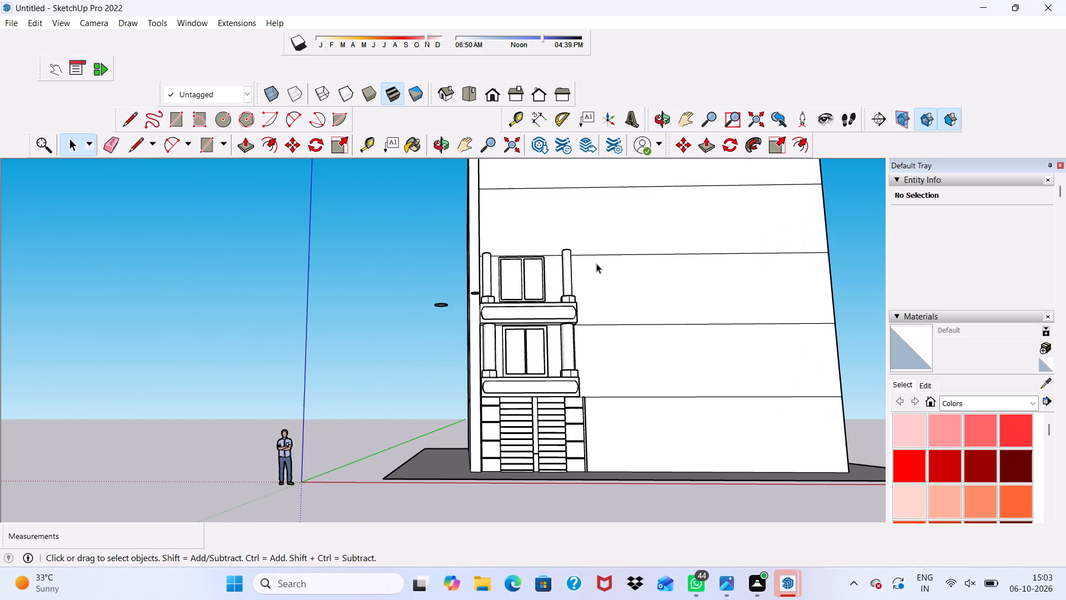
scroll(566, 346, "up", 1)
middle_click_drag(566, 346, 564, 367)
scroll(564, 367, "up", 2)
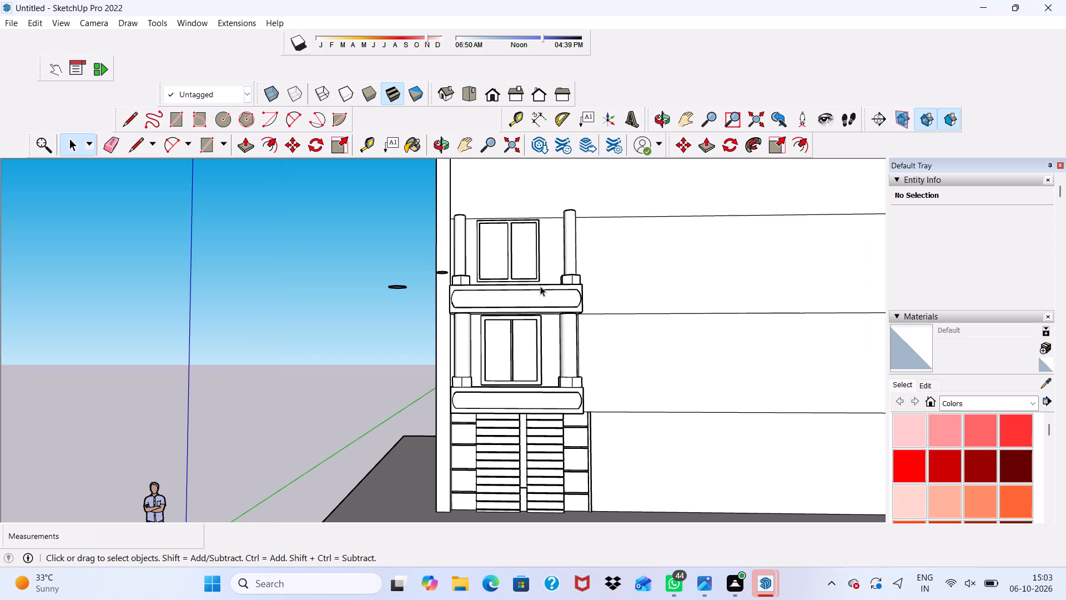
scroll(535, 276, "down", 4)
scroll(545, 224, "up", 2)
scroll(545, 222, "down", 5)
middle_click_drag(551, 299, 519, 459)
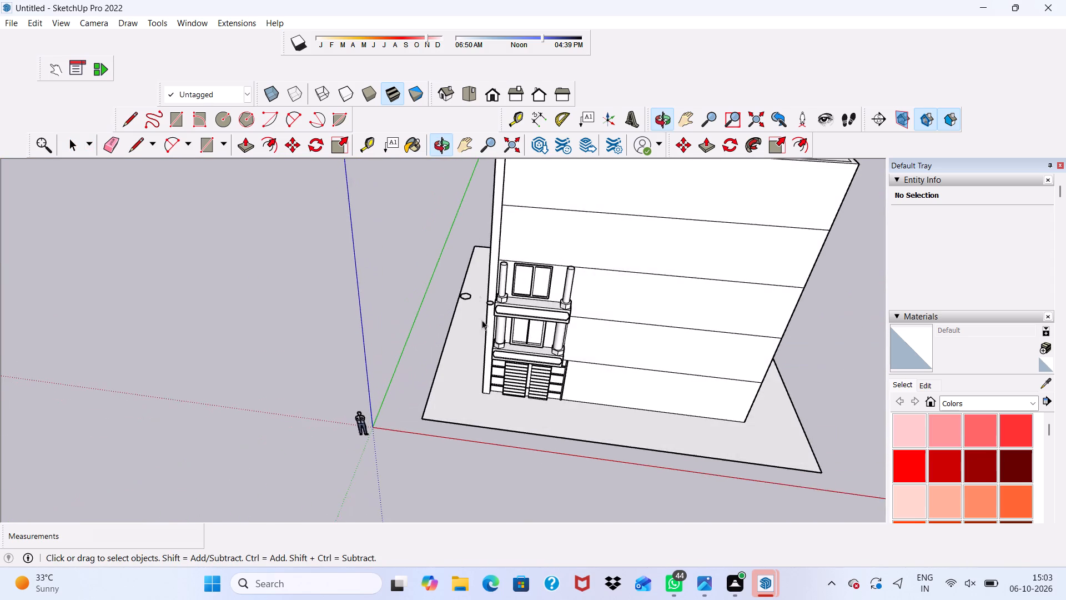
scroll(476, 297, "up", 2)
scroll(575, 214, "up", 4)
scroll(575, 214, "down", 4)
scroll(575, 214, "up", 4)
scroll(575, 214, "down", 3)
scroll(650, 256, "up", 1)
scroll(663, 257, "down", 1)
middle_click_drag(637, 352, 660, 316)
scroll(626, 293, "up", 6)
scroll(660, 253, "down", 4)
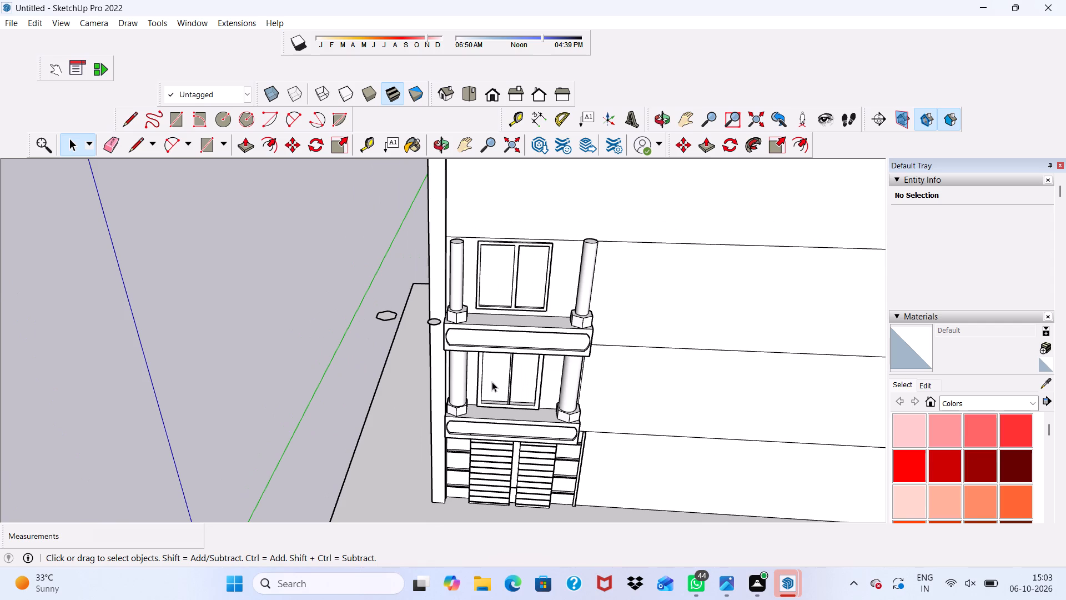
scroll(492, 382, "down", 4)
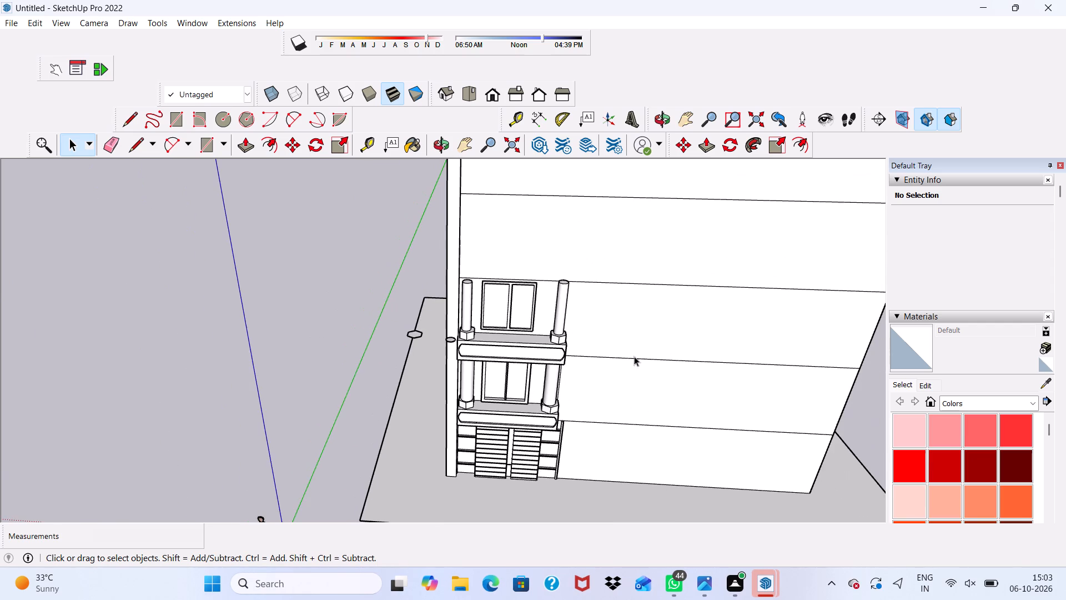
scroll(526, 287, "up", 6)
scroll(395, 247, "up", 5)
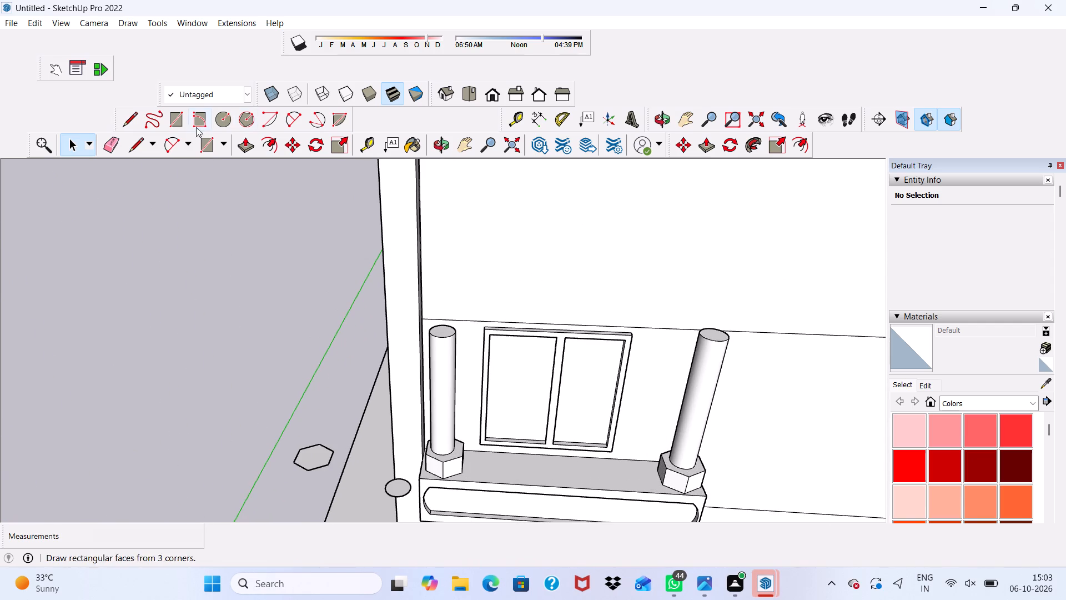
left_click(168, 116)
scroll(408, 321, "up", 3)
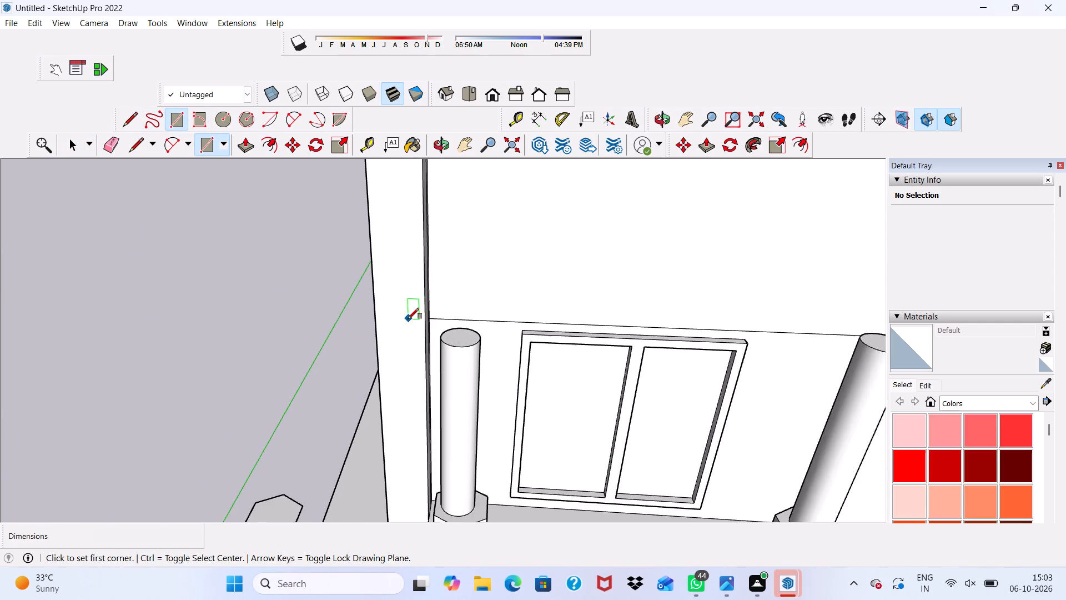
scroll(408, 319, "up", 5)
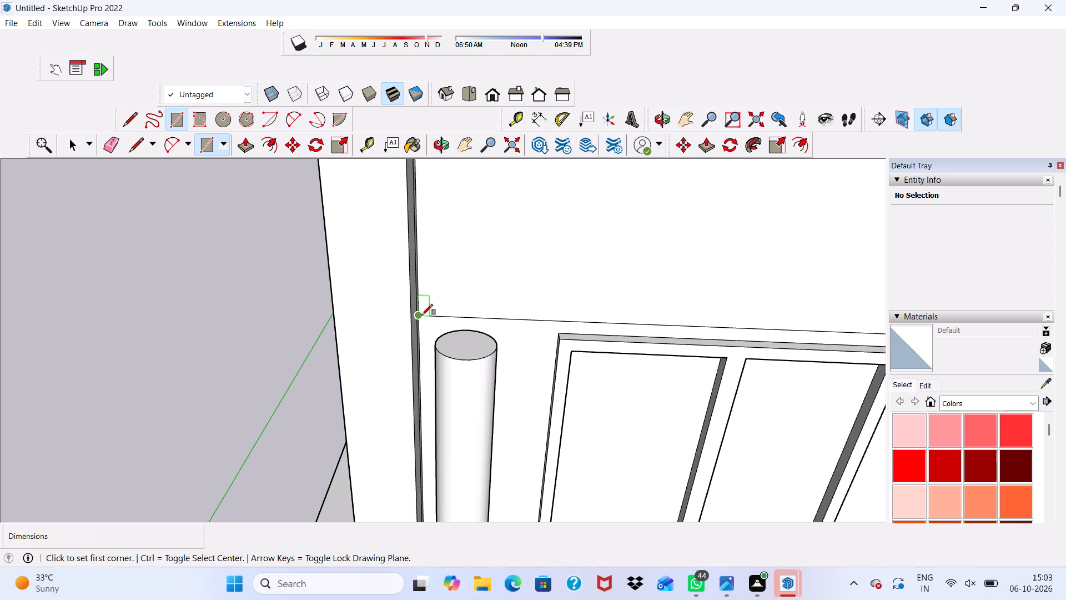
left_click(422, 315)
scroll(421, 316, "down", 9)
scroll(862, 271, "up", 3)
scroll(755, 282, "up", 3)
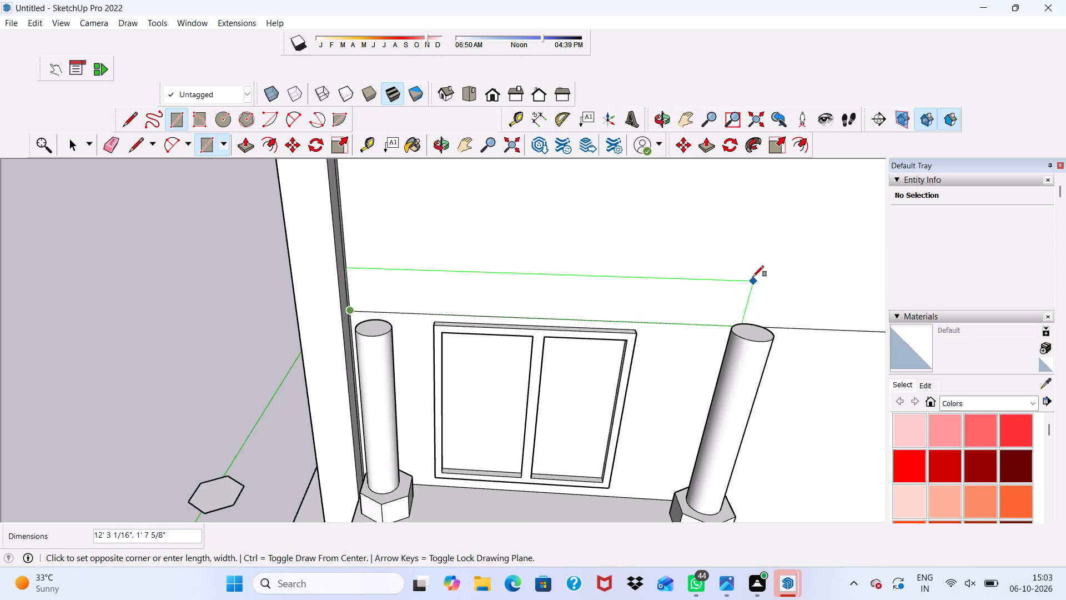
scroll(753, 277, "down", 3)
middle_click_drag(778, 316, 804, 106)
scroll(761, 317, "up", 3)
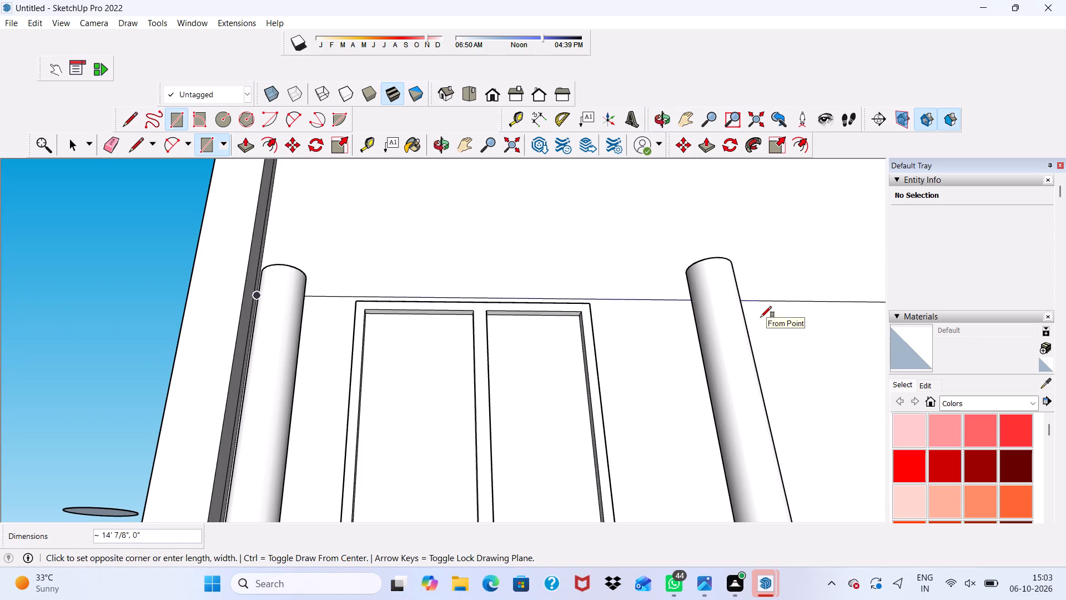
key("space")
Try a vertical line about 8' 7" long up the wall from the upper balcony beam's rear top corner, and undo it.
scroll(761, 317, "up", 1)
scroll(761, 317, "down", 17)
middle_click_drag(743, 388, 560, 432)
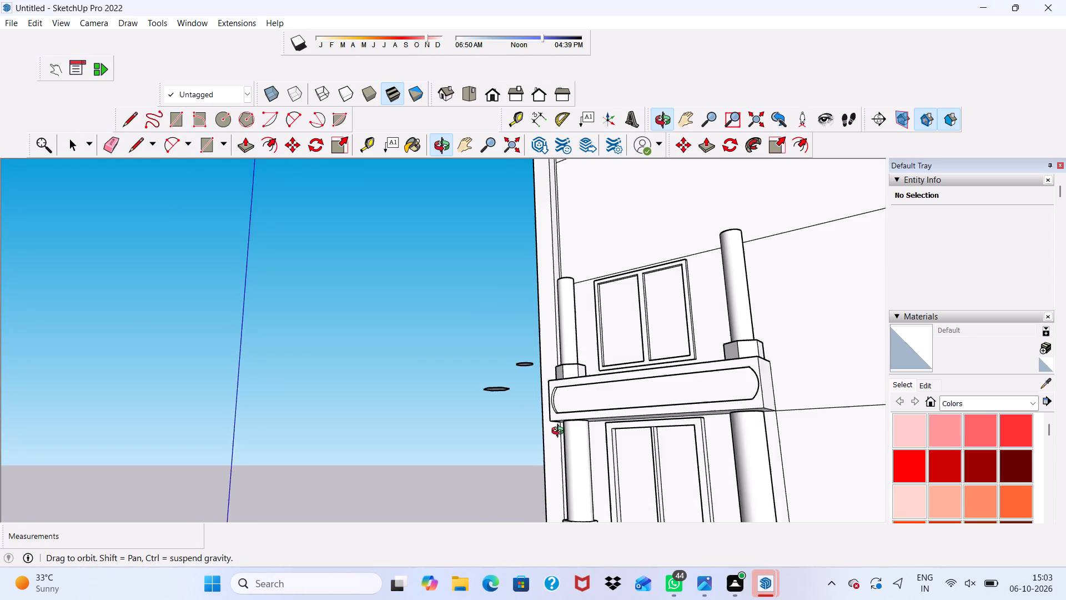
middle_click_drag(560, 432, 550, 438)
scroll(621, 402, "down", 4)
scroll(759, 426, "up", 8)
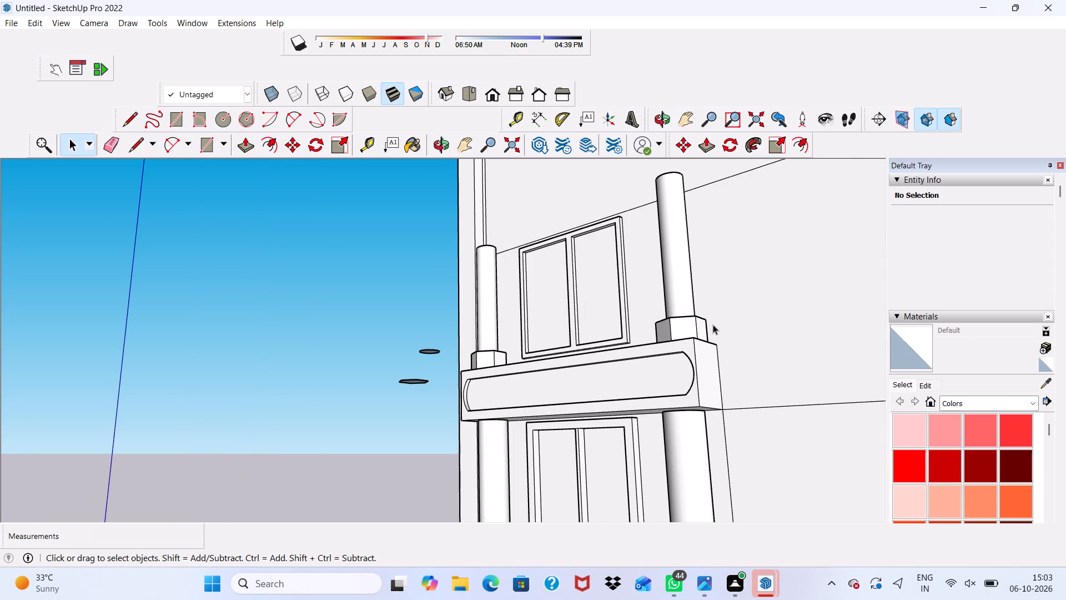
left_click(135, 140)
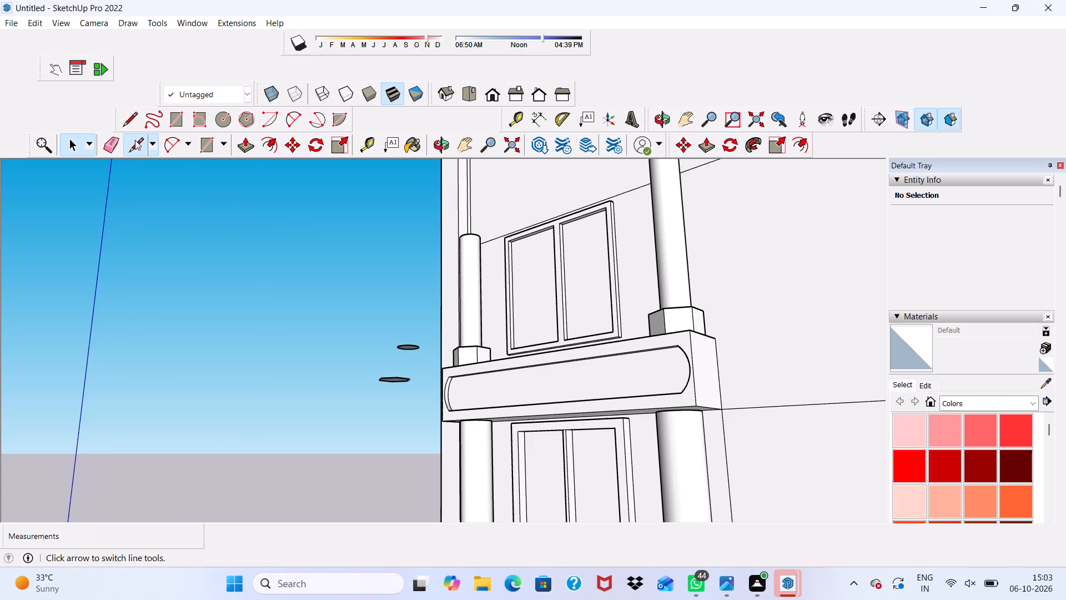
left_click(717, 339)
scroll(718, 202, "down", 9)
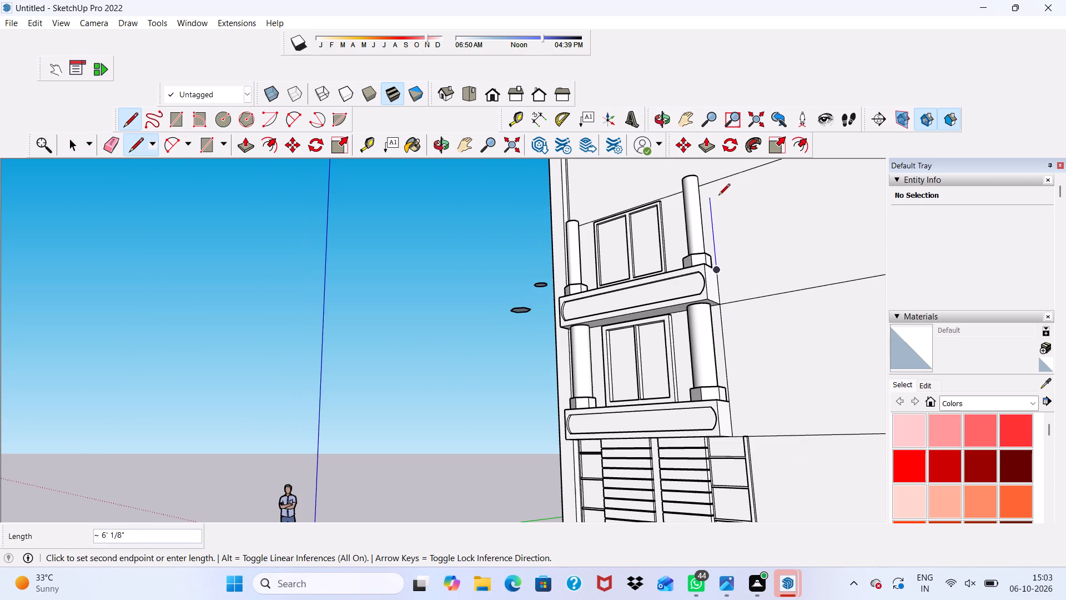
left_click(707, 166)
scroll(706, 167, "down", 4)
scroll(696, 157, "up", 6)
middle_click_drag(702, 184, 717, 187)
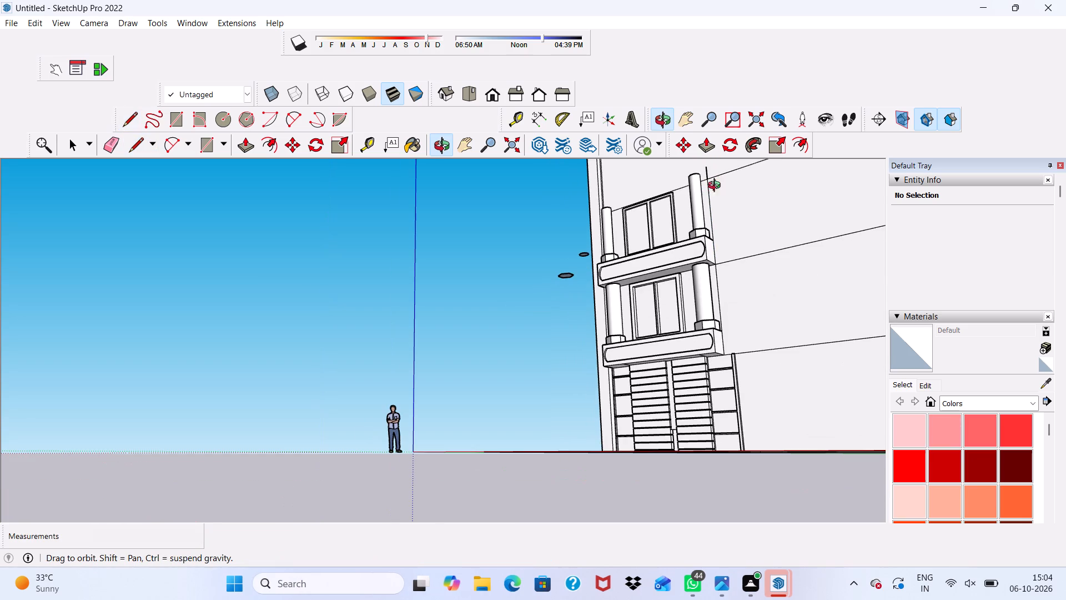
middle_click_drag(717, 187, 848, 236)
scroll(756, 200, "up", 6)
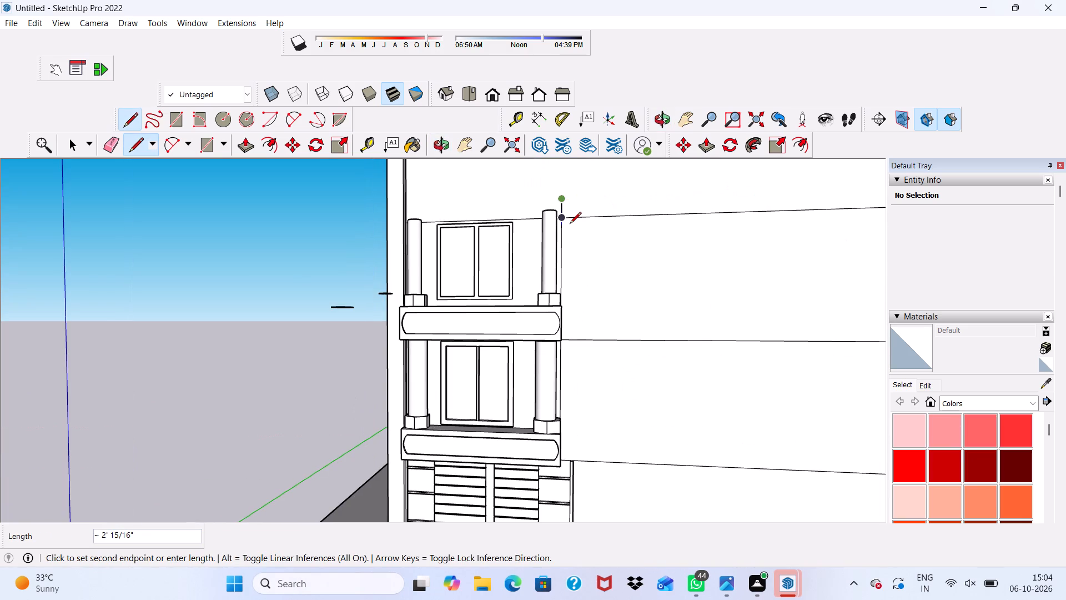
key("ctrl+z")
Draw a vertical guide line from the upper balcony beam's rear top corner to just above the floor line over the window.
scroll(579, 321, "up", 12)
middle_click_drag(584, 333, 578, 328)
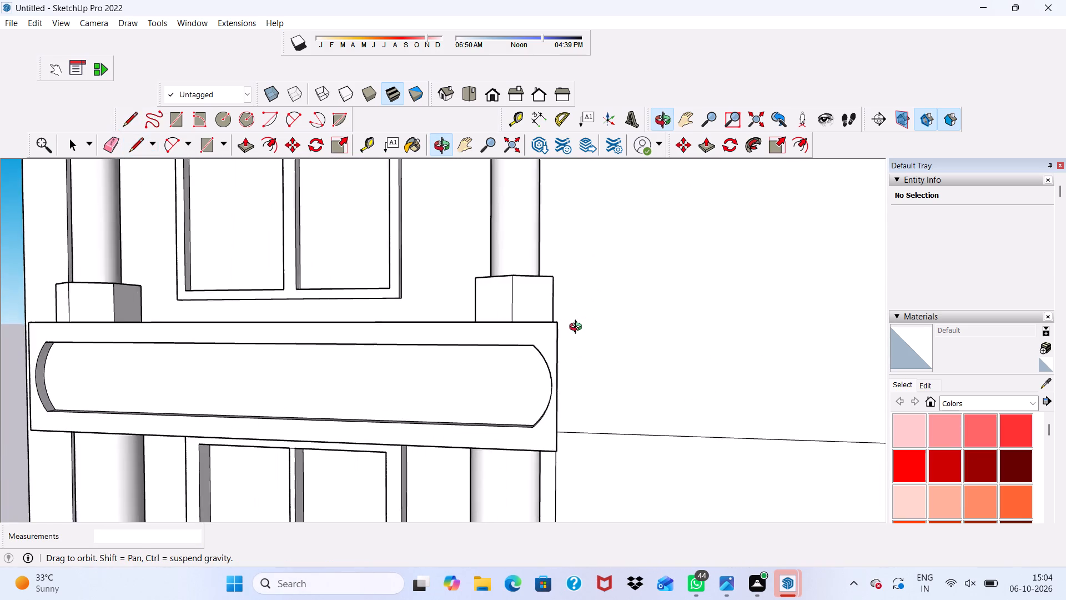
middle_click_drag(578, 328, 460, 280)
scroll(586, 286, "up", 2)
left_click(542, 313)
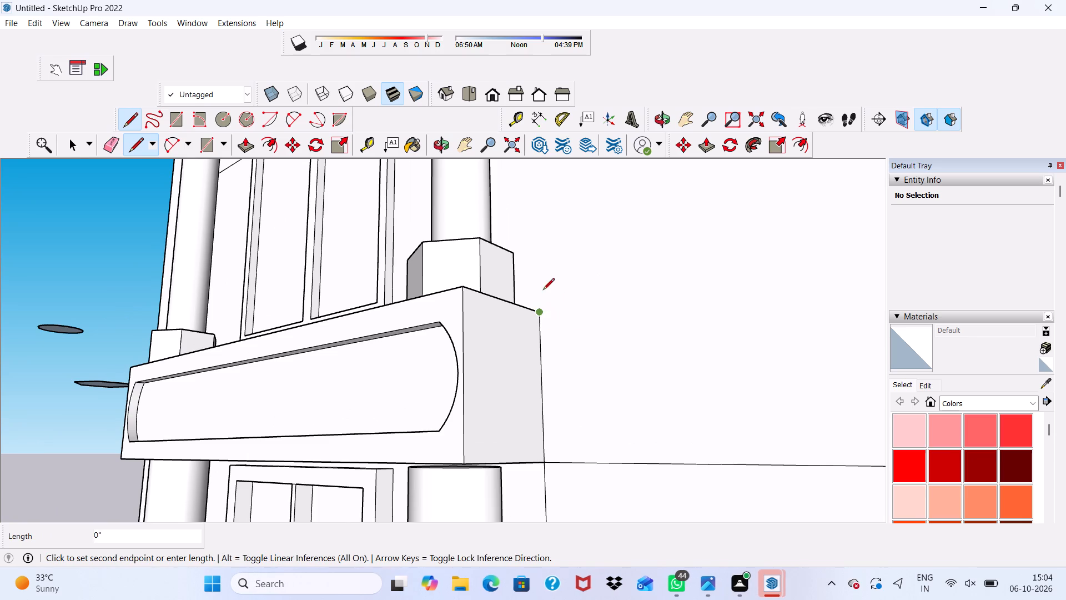
scroll(543, 291, "down", 16)
scroll(529, 192, "down", 9)
scroll(532, 172, "up", 1)
left_click(531, 164)
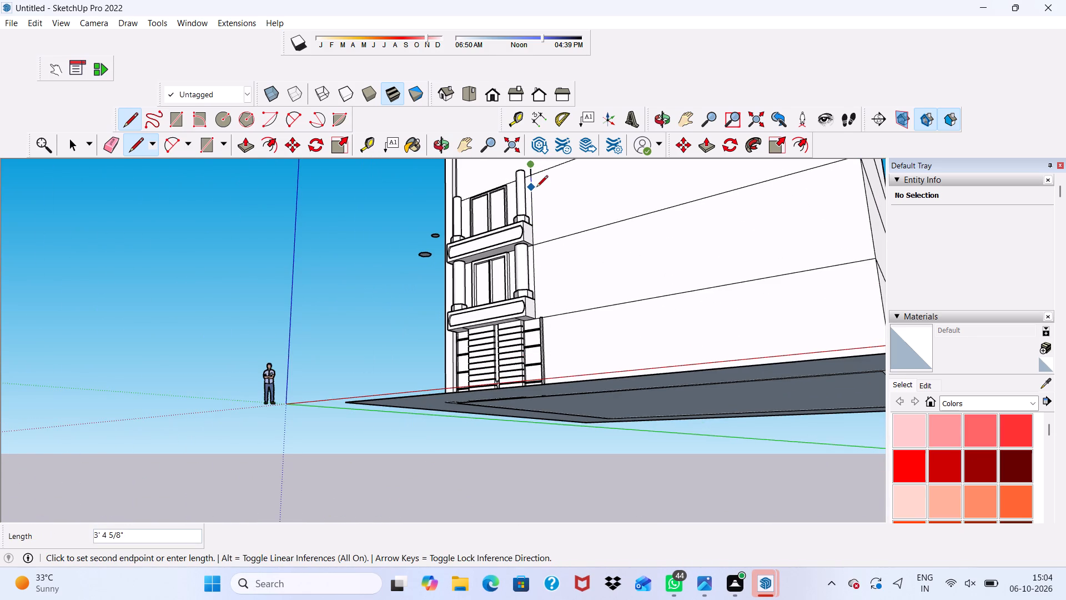
key("space")
Draw a beam rectangle about 13' 1" by 2' 9" on the wall above the columns, from the floor line's pilaster corner to above the guide line.
scroll(536, 189, "down", 3)
middle_click_drag(536, 188, 722, 360)
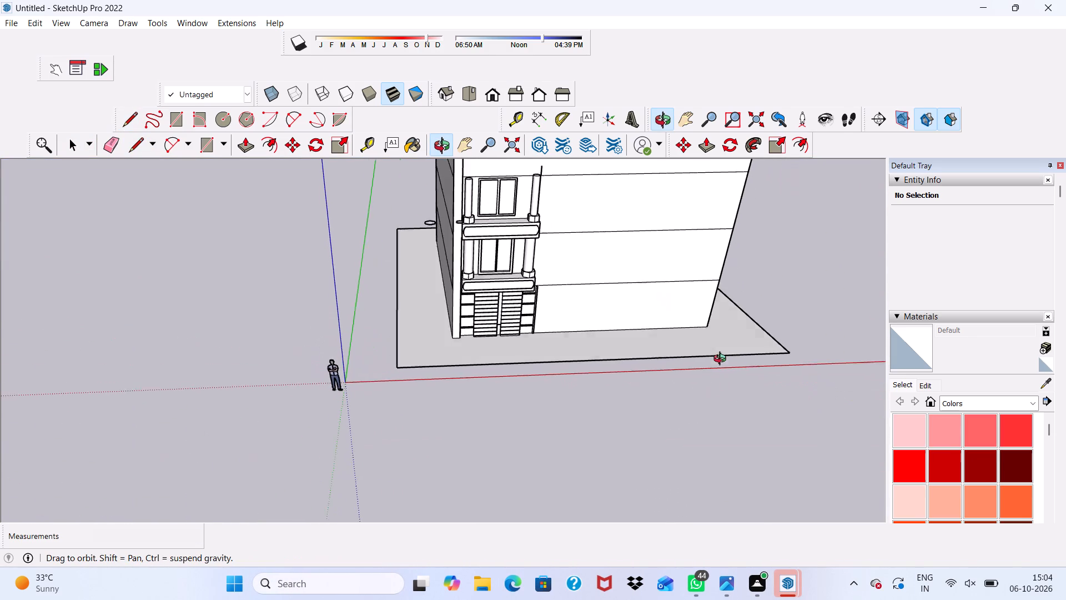
middle_click_drag(722, 360, 722, 359)
scroll(474, 85, "up", 12)
scroll(540, 159, "down", 10)
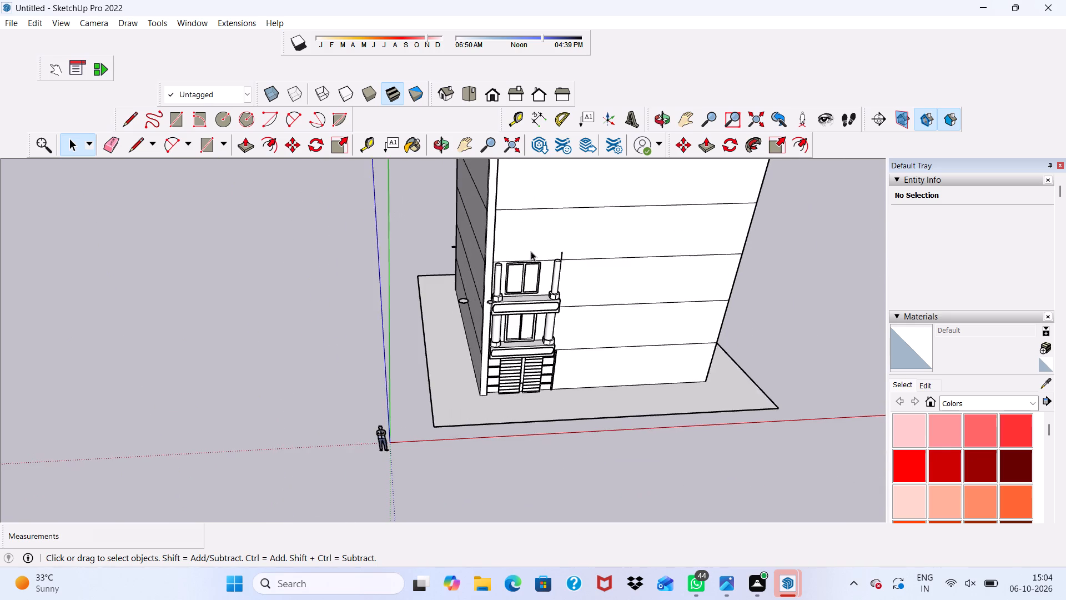
scroll(545, 224, "up", 11)
middle_click_drag(568, 333, 468, 229)
scroll(476, 262, "up", 6)
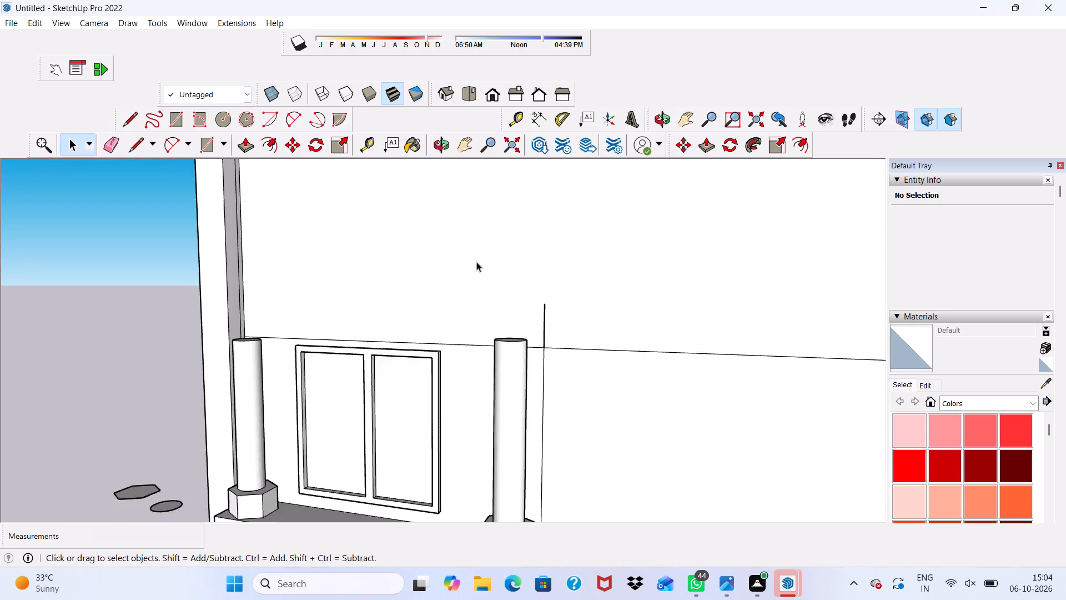
scroll(476, 262, "down", 6)
middle_click_drag(497, 287, 608, 340)
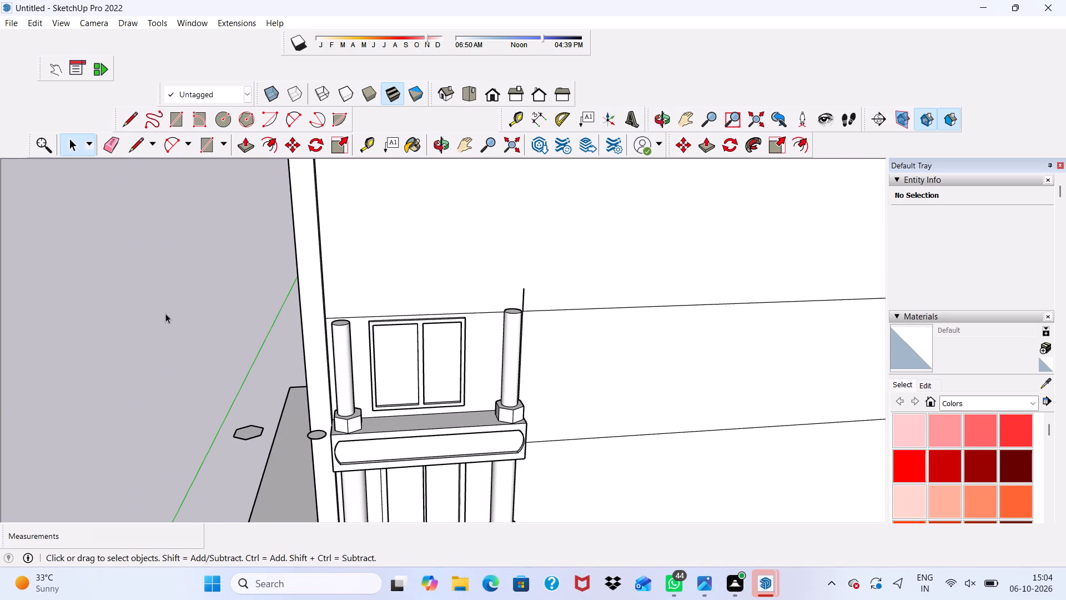
left_click(180, 118)
scroll(379, 311, "up", 6)
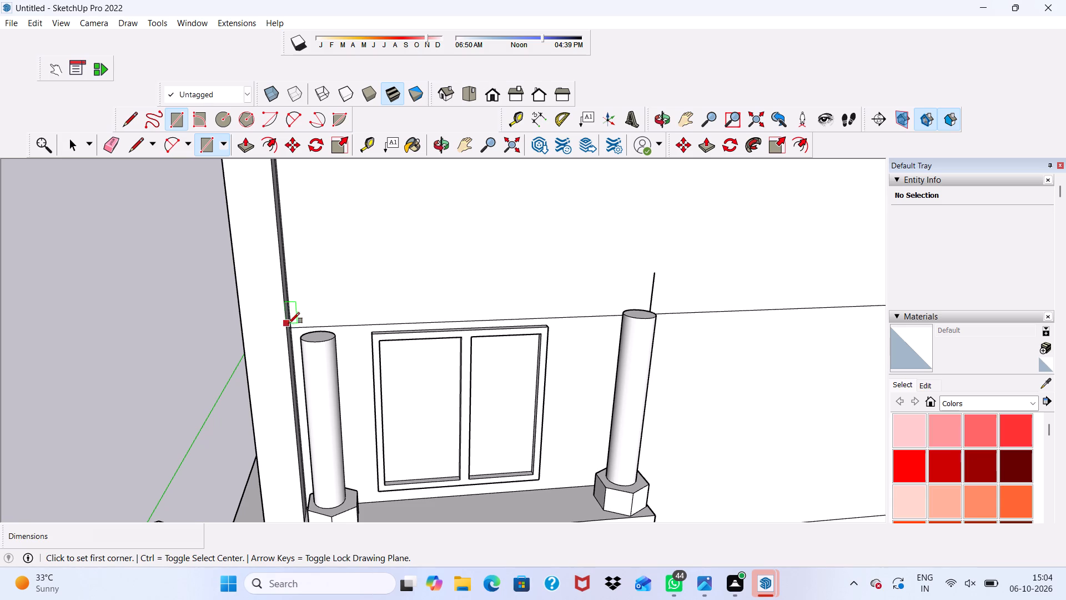
left_click(291, 327)
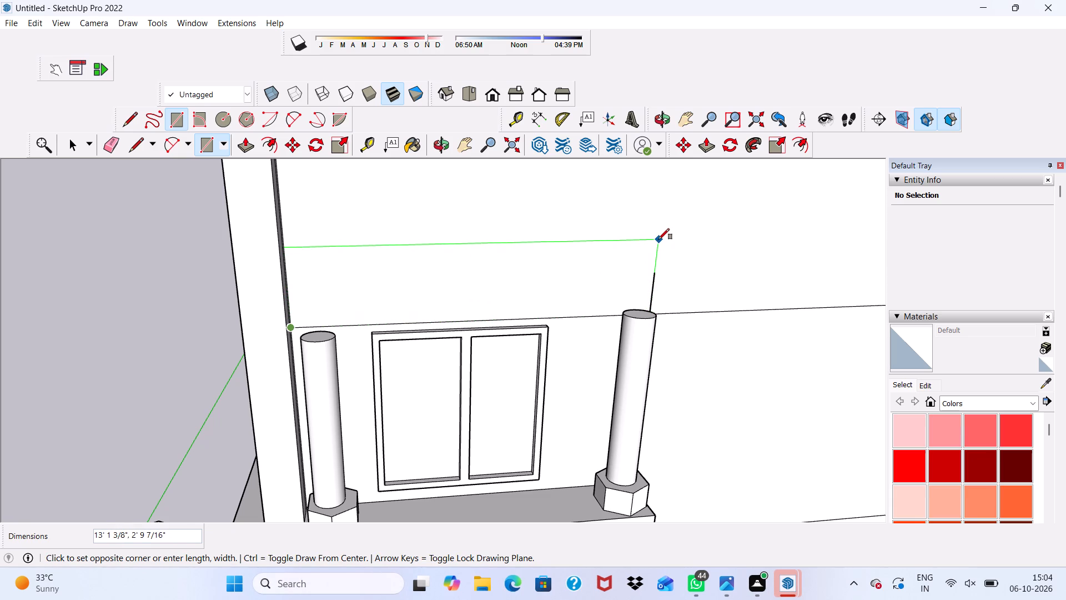
left_click(658, 239)
Measure the new beam rectangle's height from its outer top corner down to the floor line.
scroll(658, 239, "down", 3)
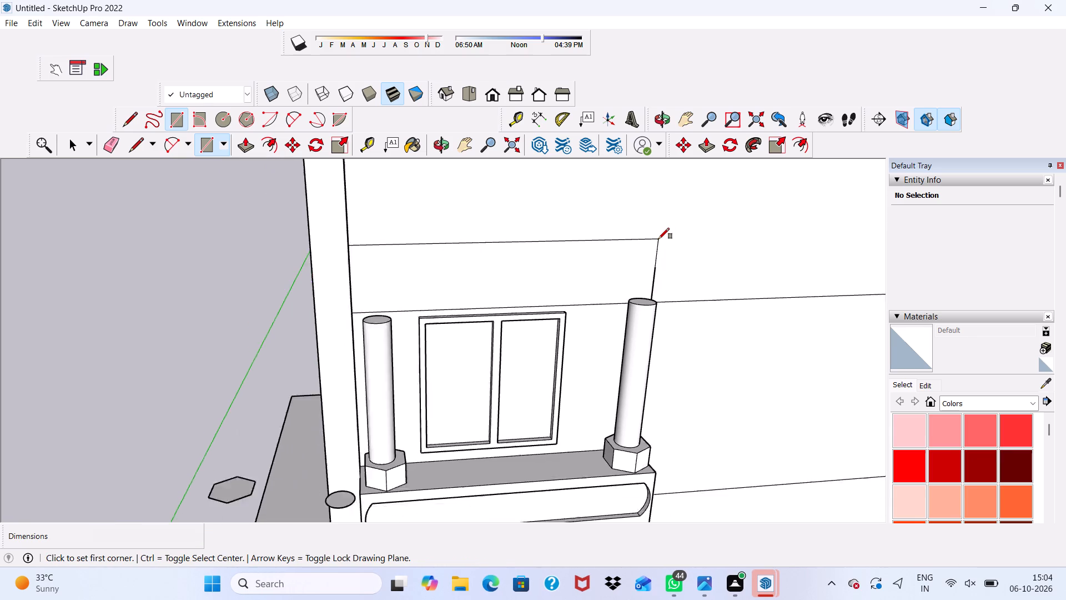
scroll(658, 239, "down", 1)
middle_click_drag(658, 239, 475, 209)
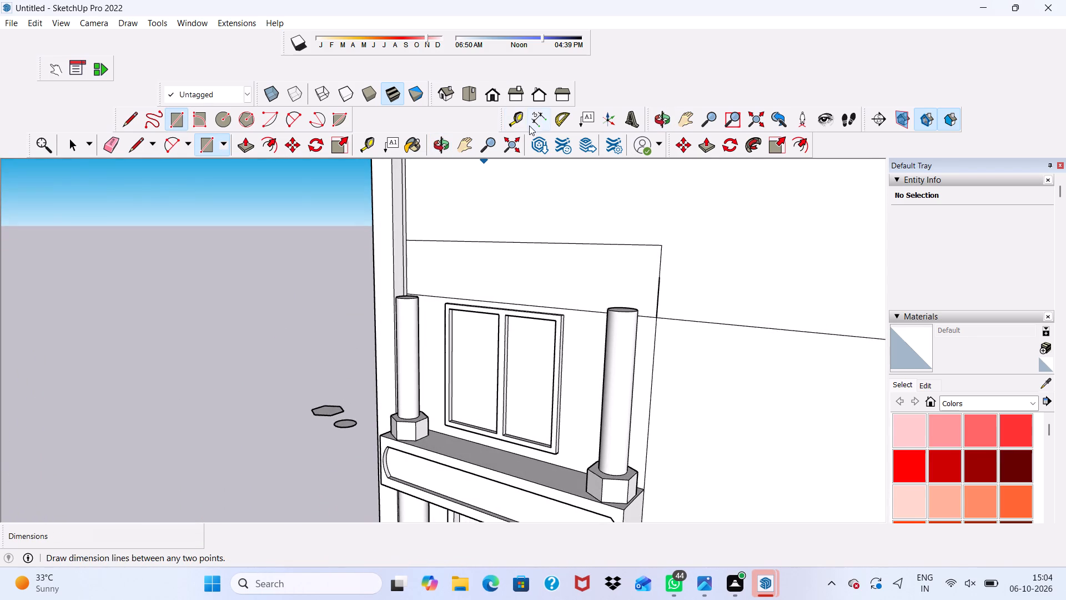
left_click(532, 121)
scroll(652, 280, "up", 1)
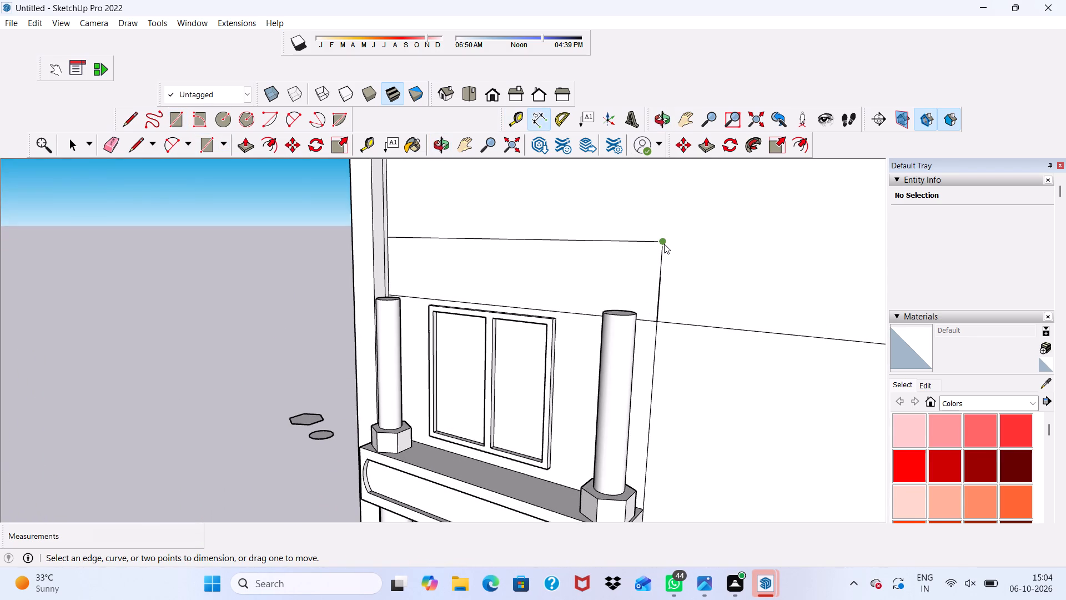
left_click(664, 244)
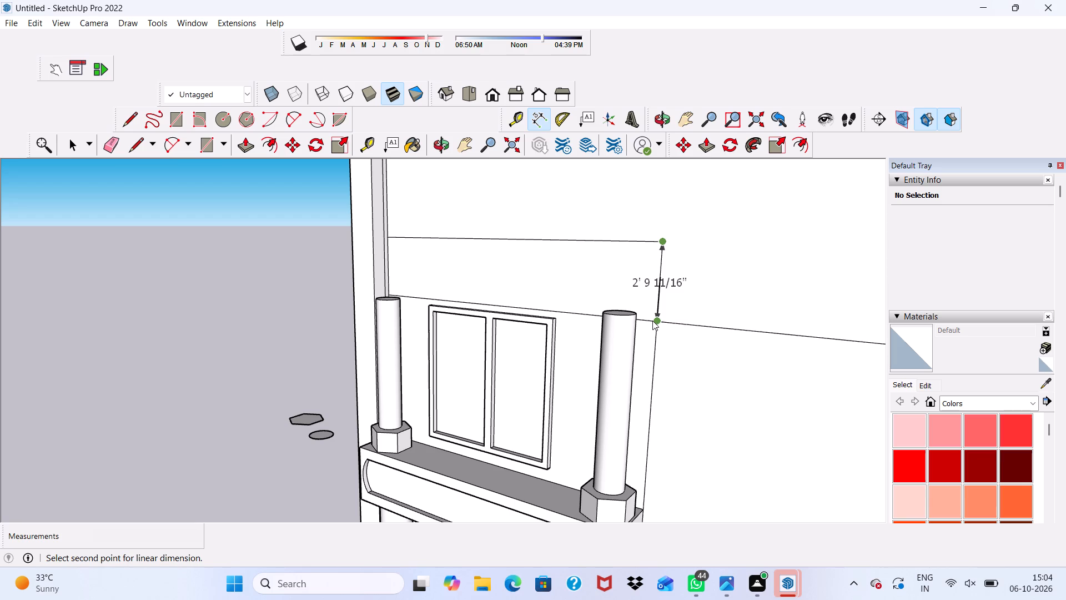
key("space")
Push/Pull the beam rectangle above the upper columns outward by 2'.
scroll(652, 321, "down", 10)
middle_click_drag(644, 324, 893, 303)
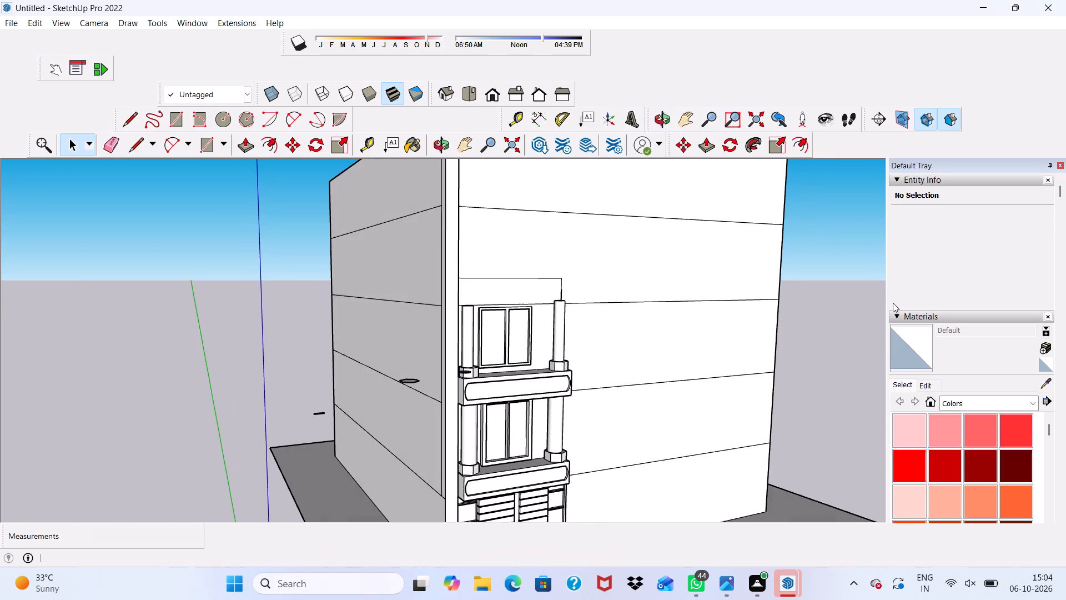
scroll(497, 422, "up", 3)
middle_click_drag(534, 447, 415, 437)
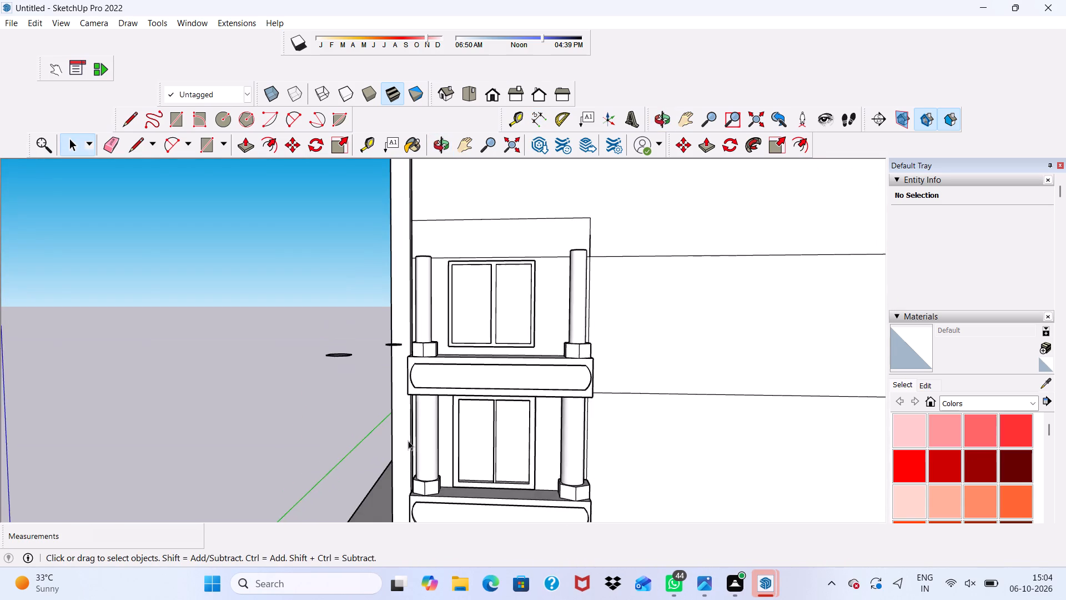
scroll(447, 399, "down", 3)
middle_click_drag(571, 302, 522, 338)
scroll(535, 341, "up", 4)
scroll(516, 277, "up", 4)
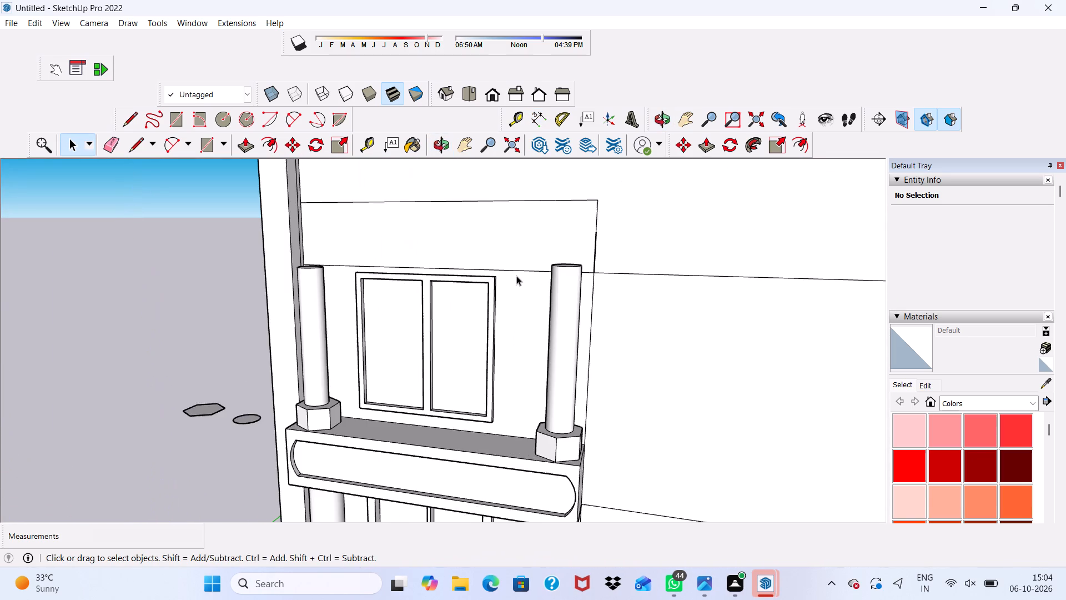
scroll(516, 276, "up", 1)
left_click(491, 241)
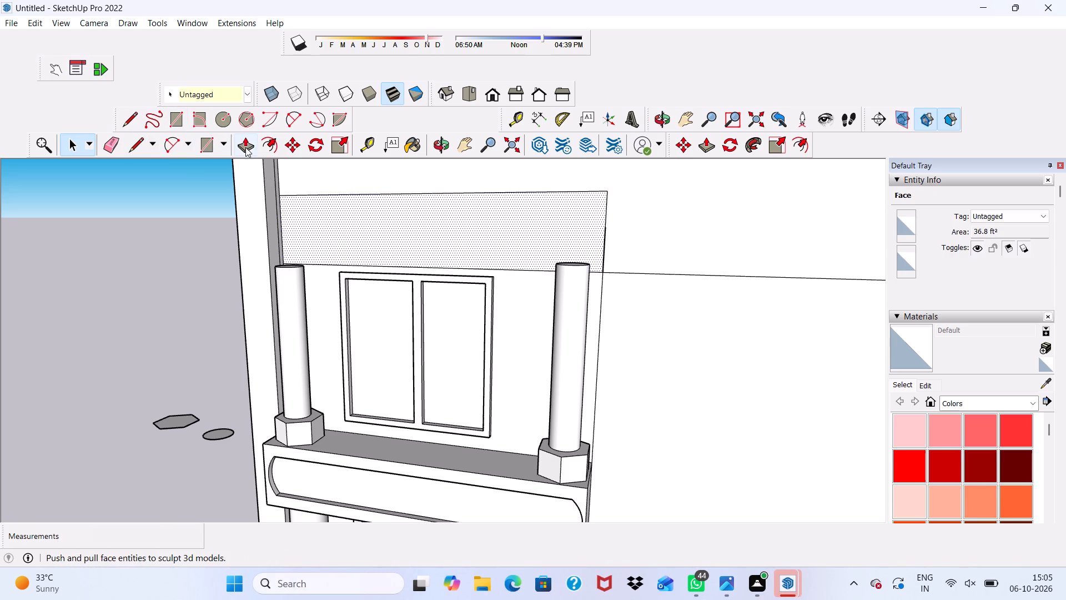
left_click(245, 143)
left_click(311, 218)
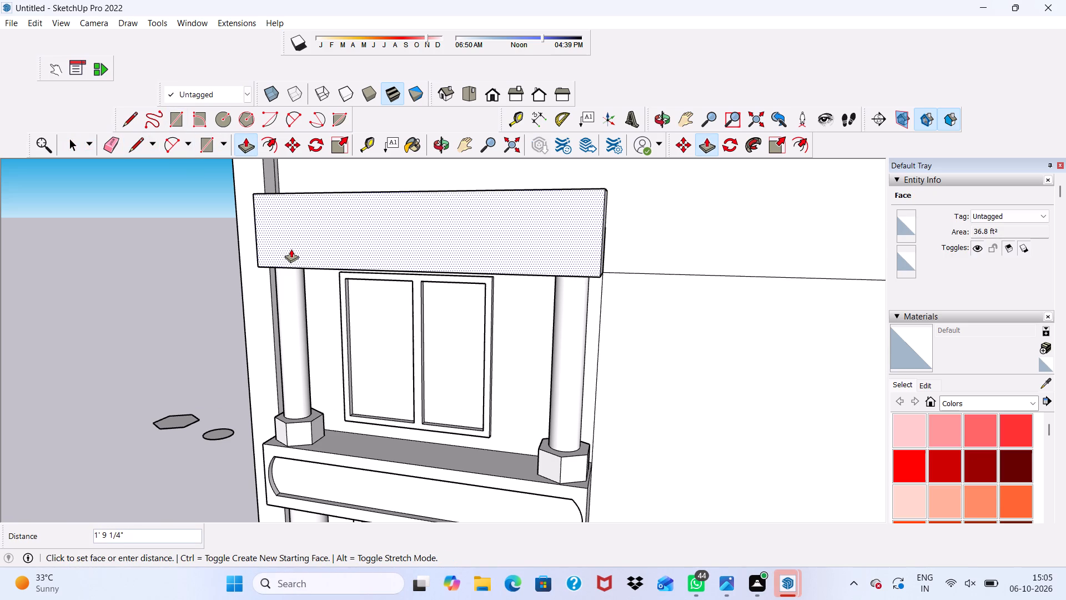
type("2'")
key("Return")
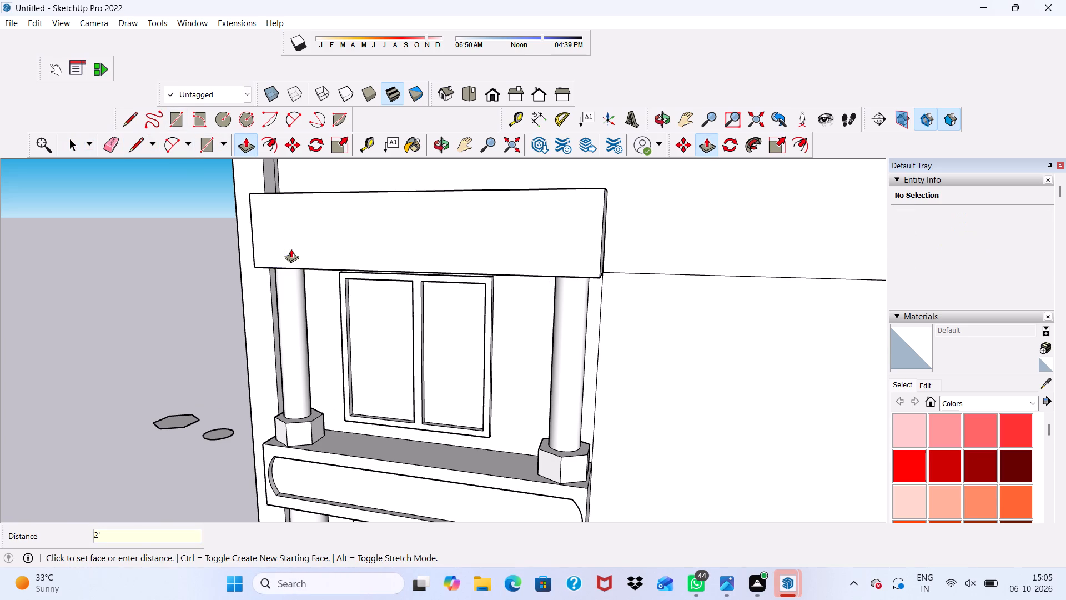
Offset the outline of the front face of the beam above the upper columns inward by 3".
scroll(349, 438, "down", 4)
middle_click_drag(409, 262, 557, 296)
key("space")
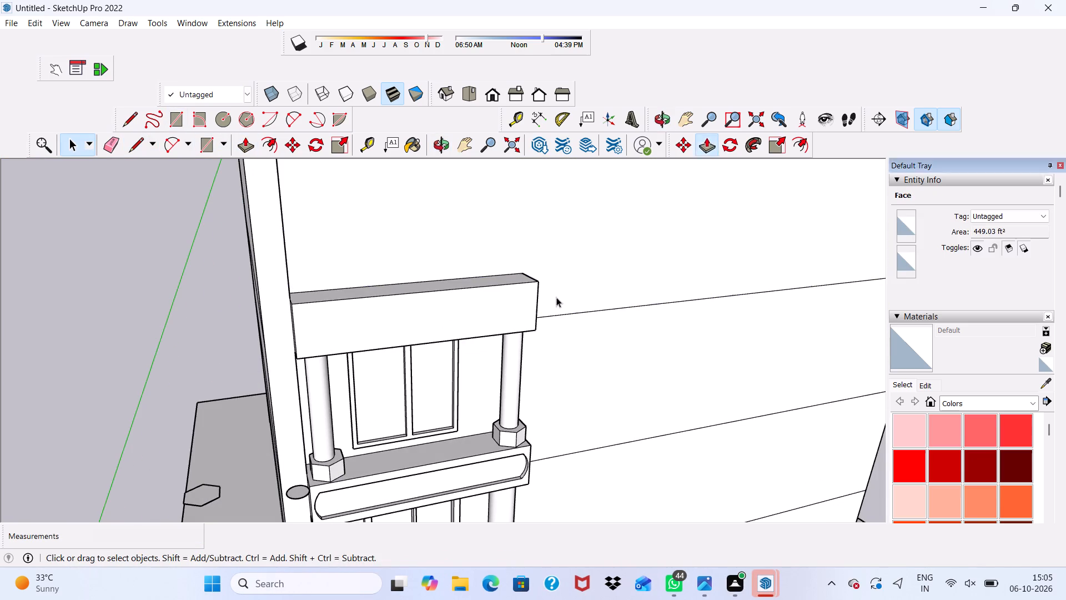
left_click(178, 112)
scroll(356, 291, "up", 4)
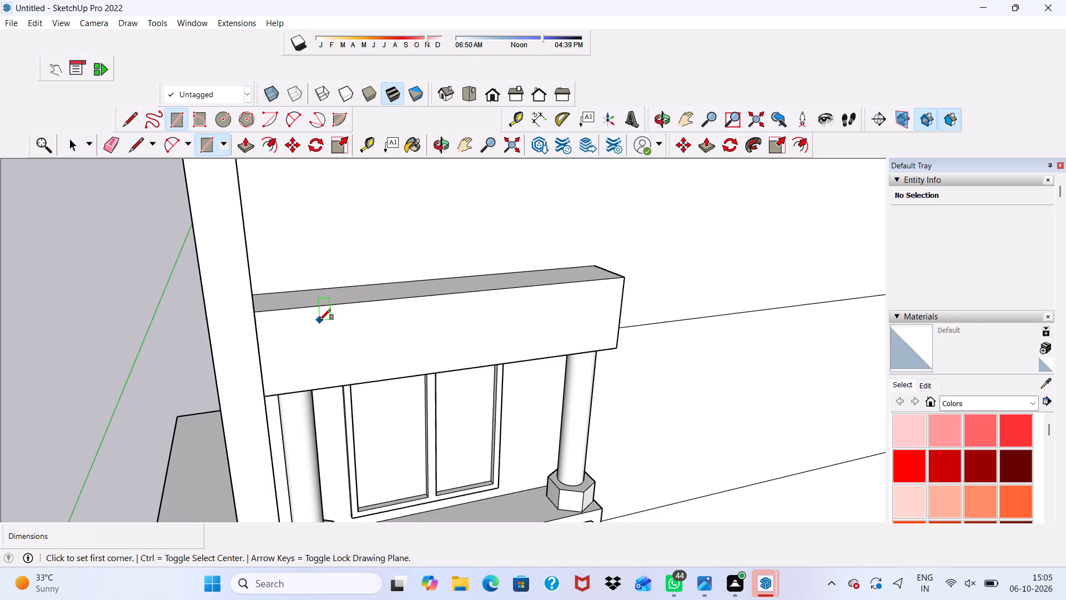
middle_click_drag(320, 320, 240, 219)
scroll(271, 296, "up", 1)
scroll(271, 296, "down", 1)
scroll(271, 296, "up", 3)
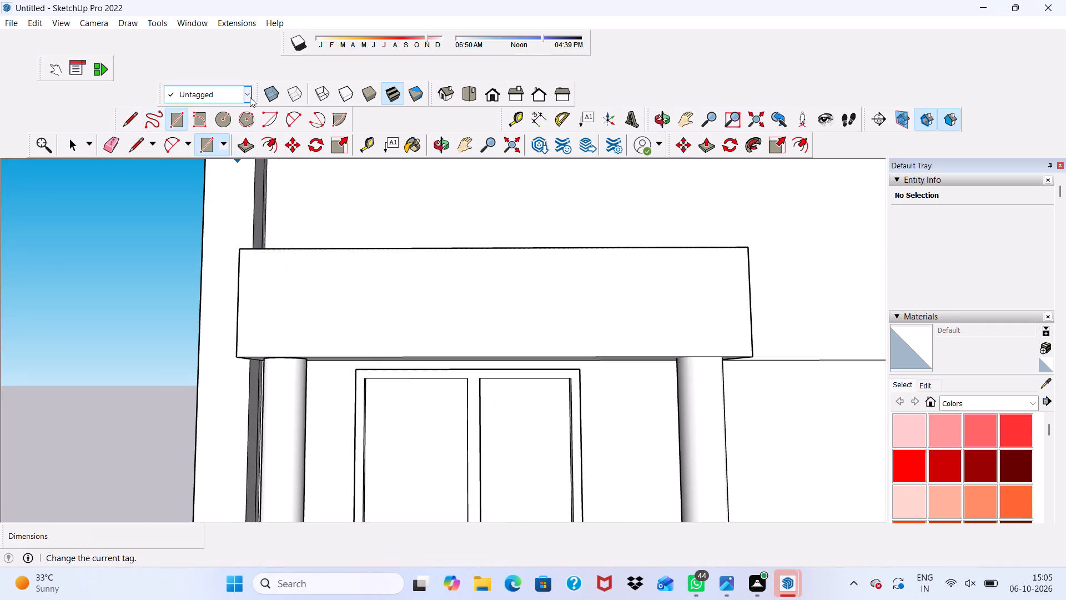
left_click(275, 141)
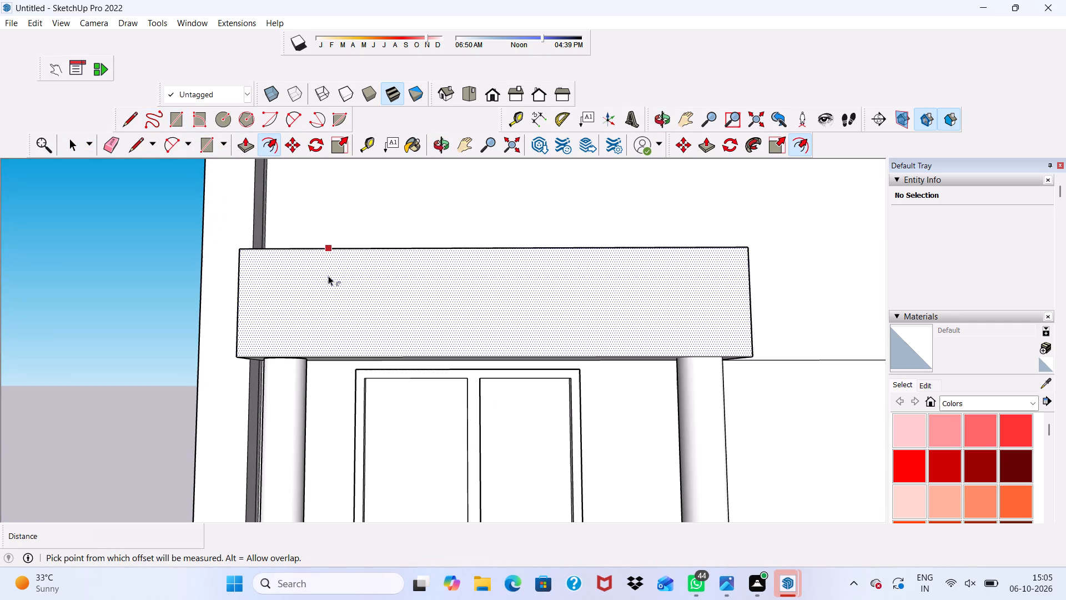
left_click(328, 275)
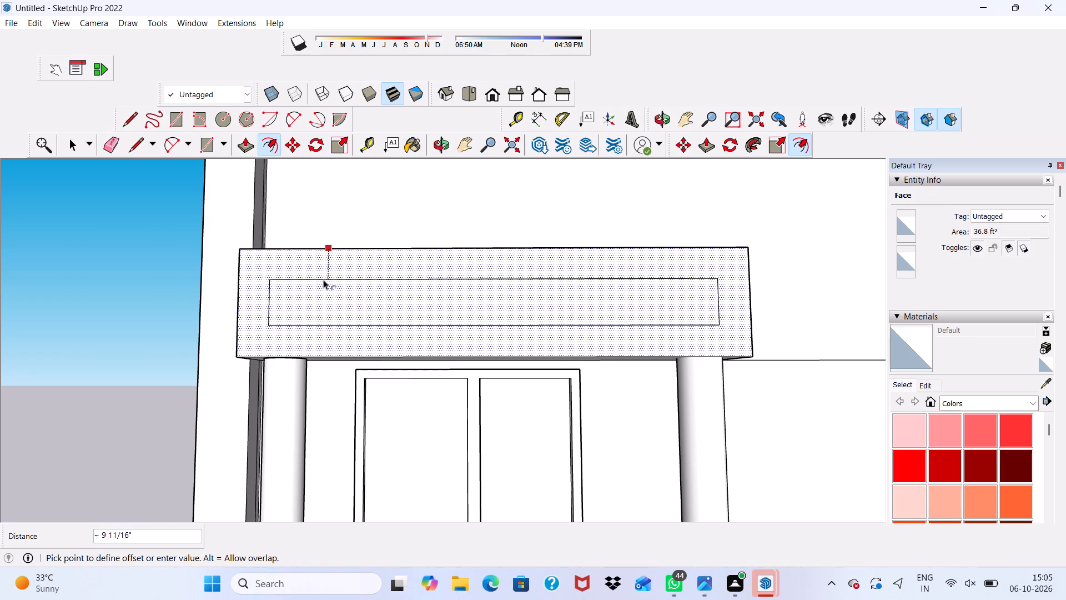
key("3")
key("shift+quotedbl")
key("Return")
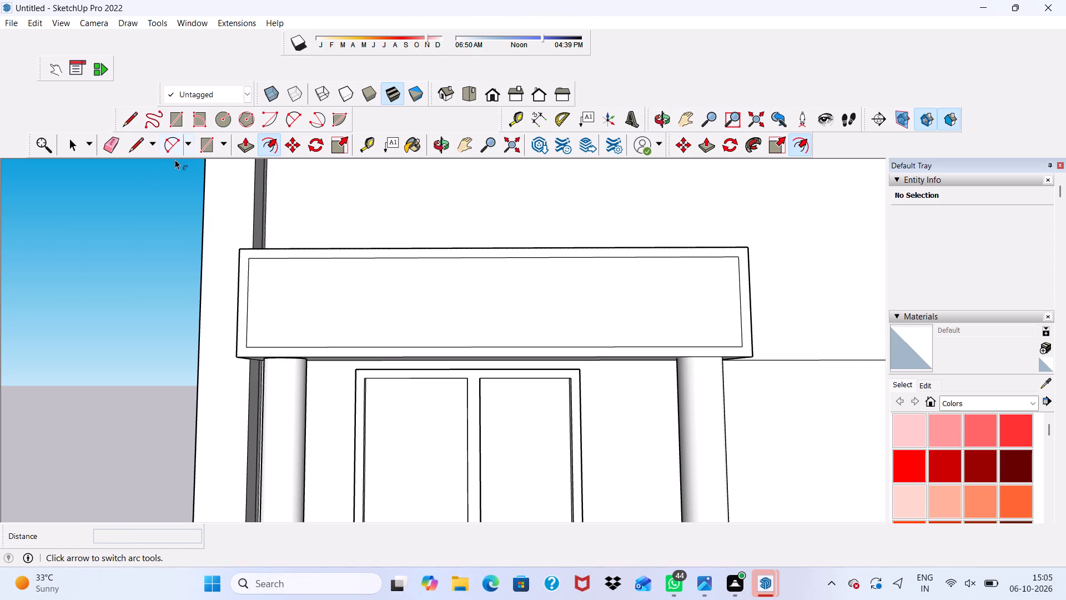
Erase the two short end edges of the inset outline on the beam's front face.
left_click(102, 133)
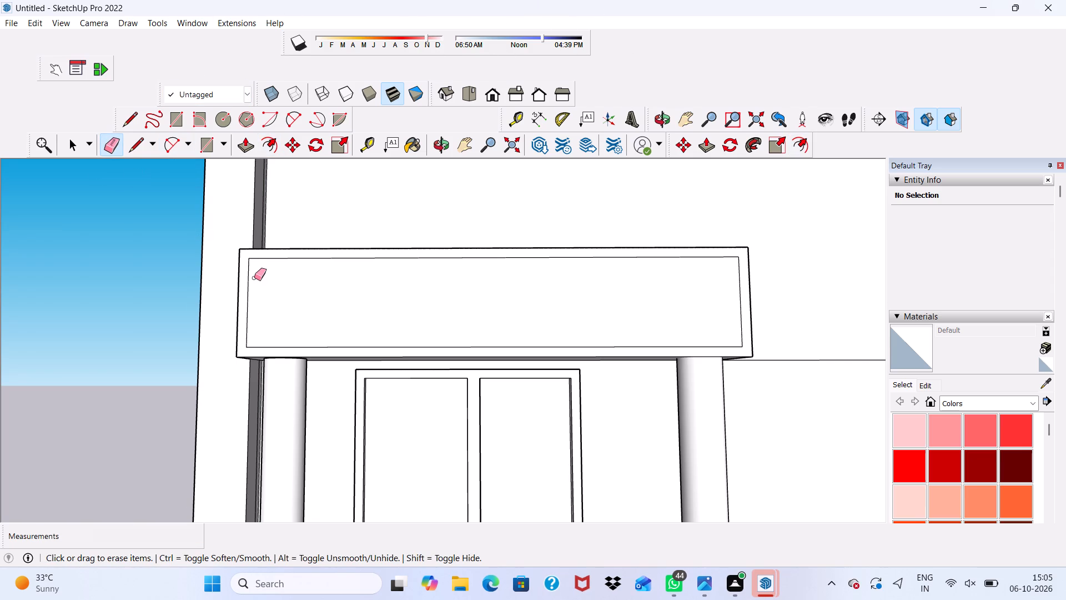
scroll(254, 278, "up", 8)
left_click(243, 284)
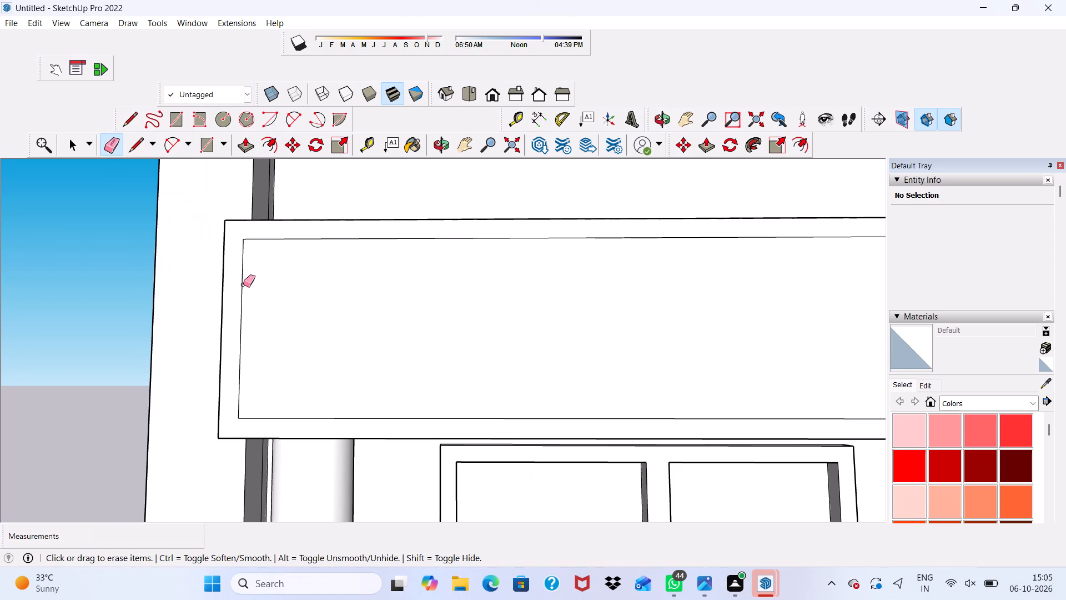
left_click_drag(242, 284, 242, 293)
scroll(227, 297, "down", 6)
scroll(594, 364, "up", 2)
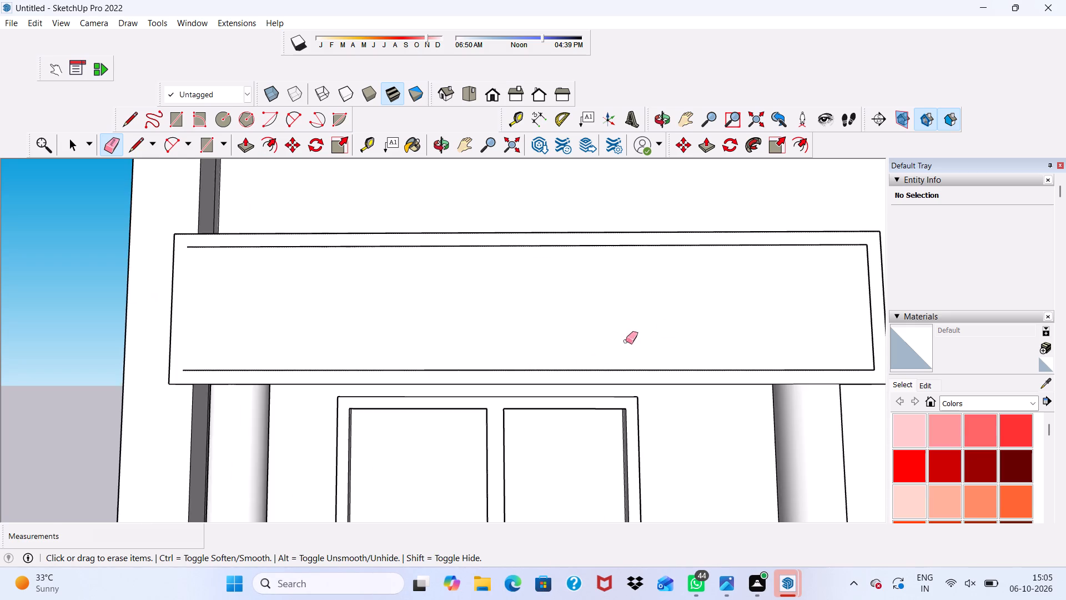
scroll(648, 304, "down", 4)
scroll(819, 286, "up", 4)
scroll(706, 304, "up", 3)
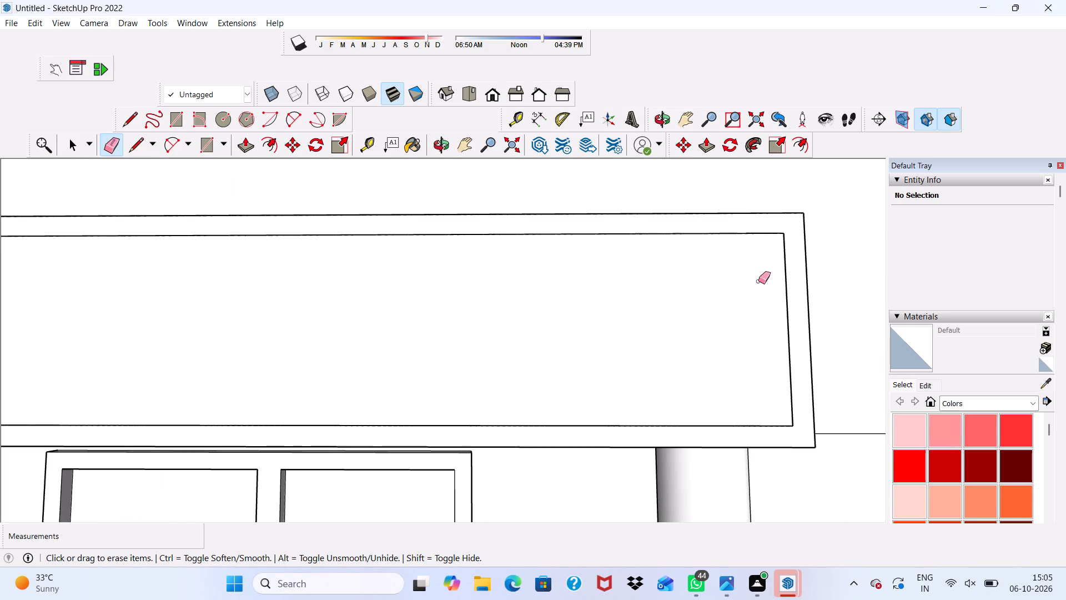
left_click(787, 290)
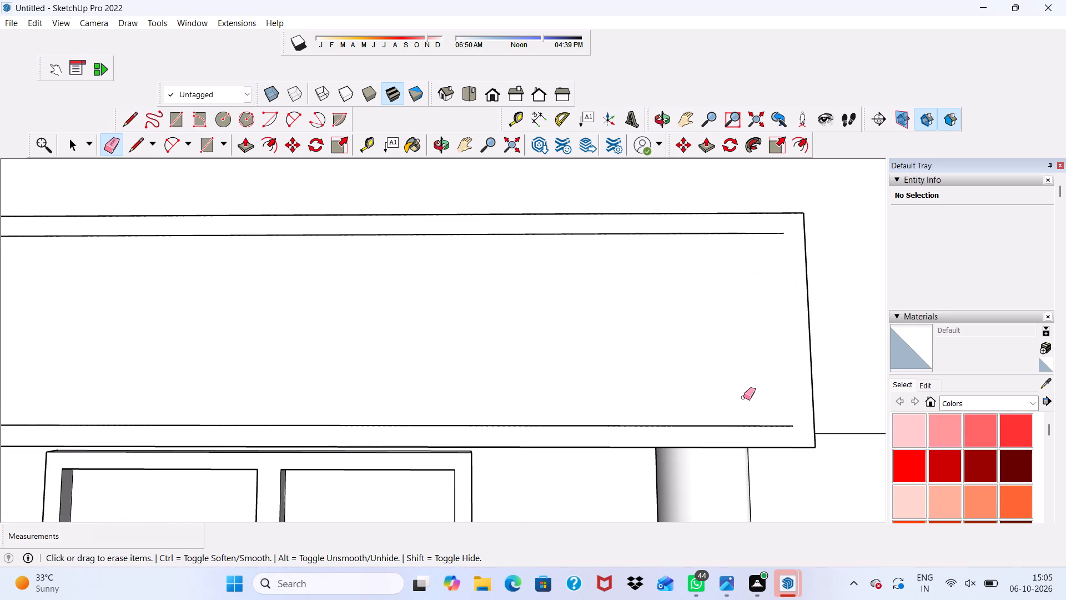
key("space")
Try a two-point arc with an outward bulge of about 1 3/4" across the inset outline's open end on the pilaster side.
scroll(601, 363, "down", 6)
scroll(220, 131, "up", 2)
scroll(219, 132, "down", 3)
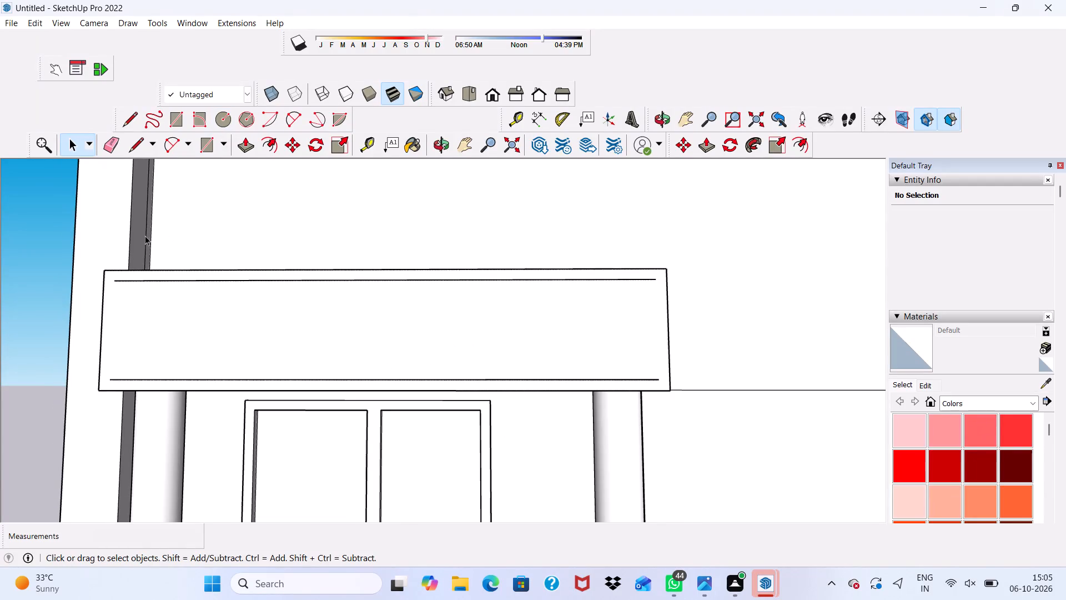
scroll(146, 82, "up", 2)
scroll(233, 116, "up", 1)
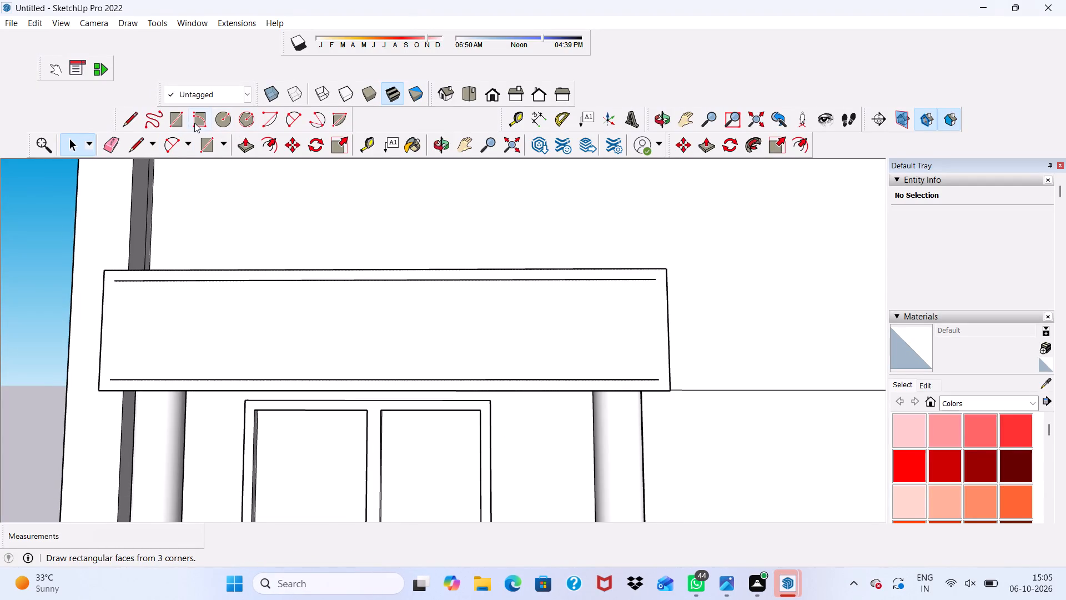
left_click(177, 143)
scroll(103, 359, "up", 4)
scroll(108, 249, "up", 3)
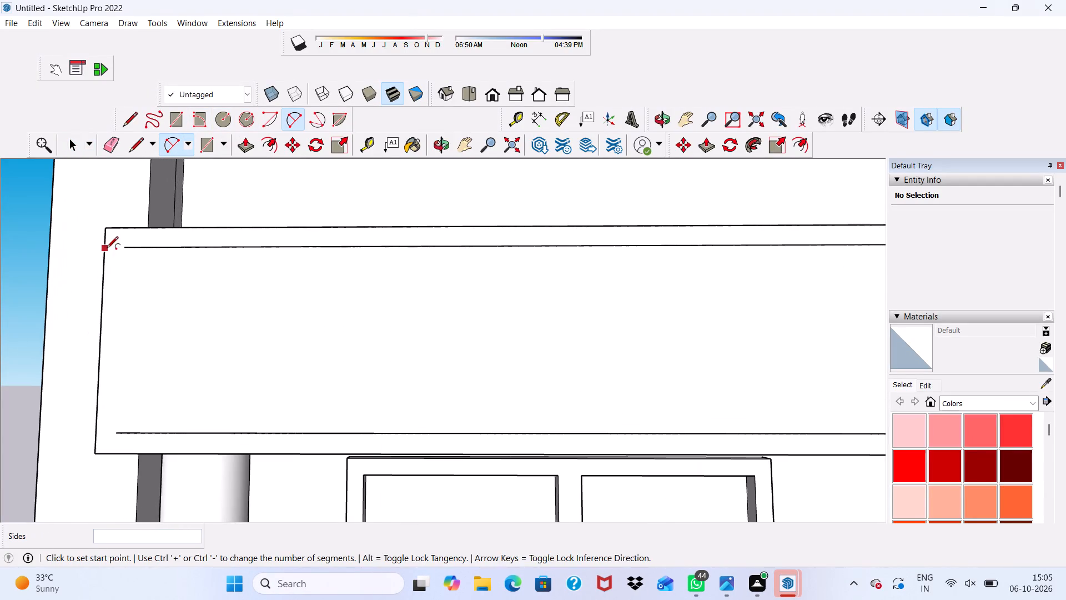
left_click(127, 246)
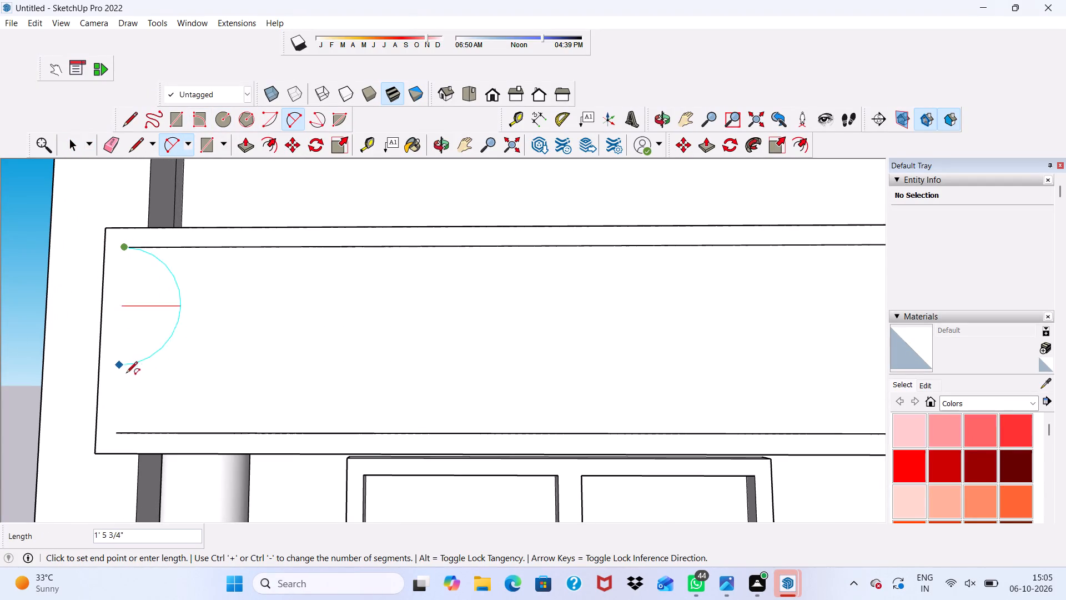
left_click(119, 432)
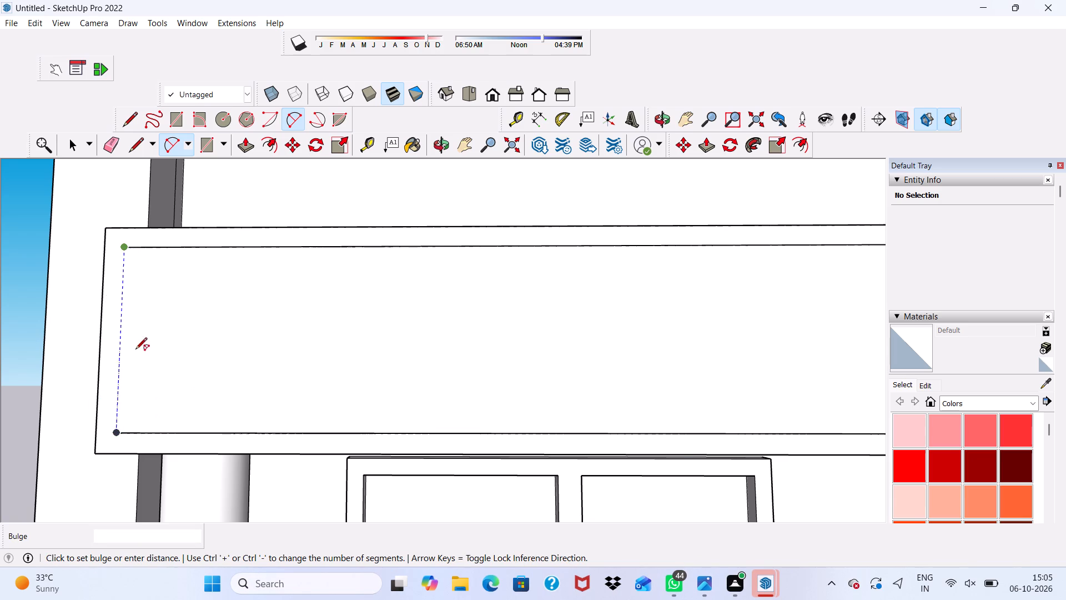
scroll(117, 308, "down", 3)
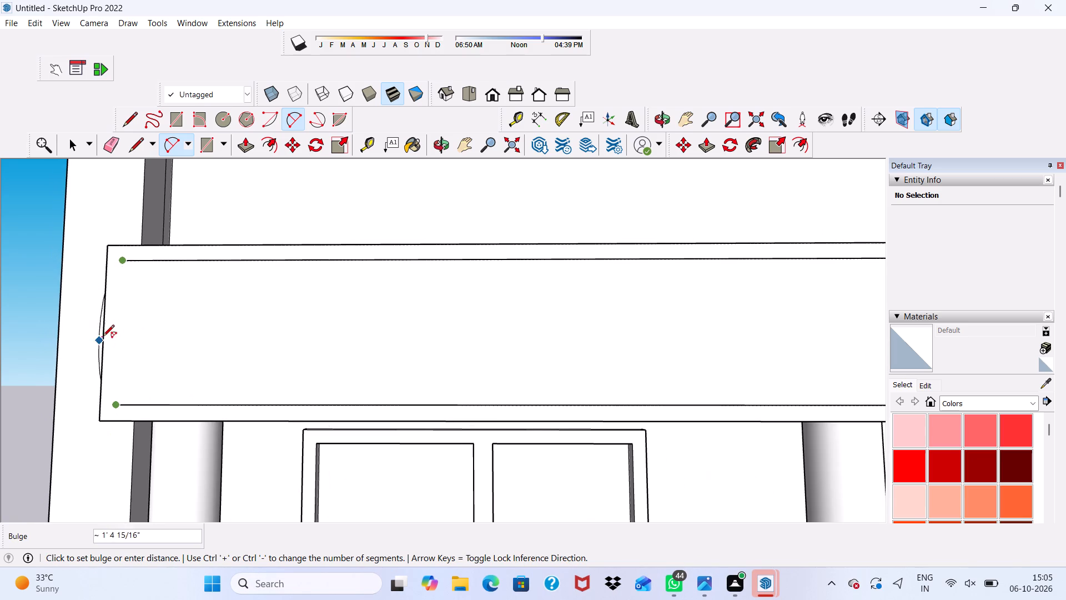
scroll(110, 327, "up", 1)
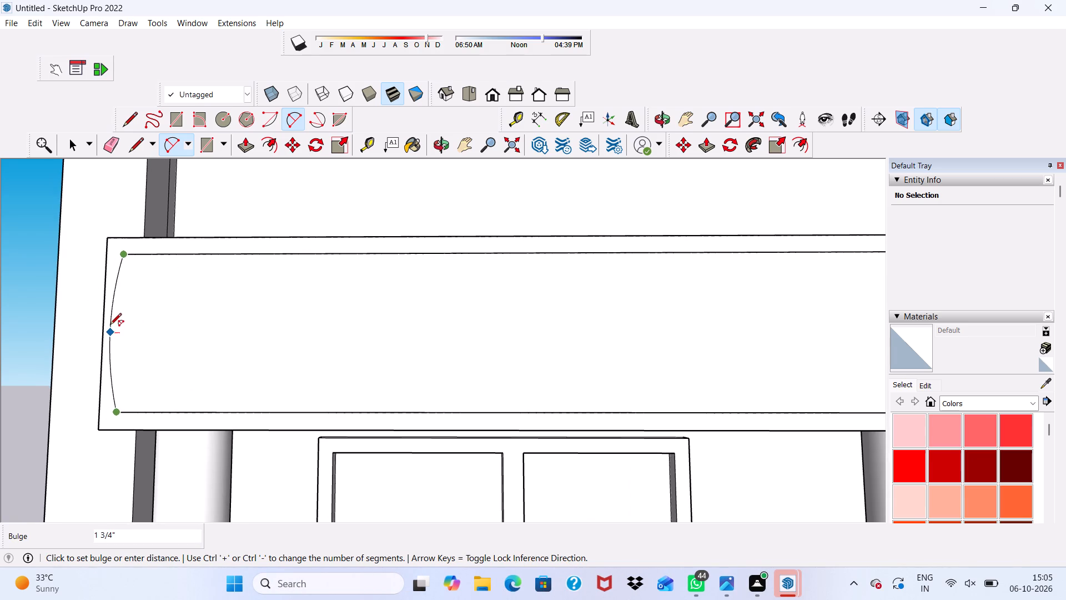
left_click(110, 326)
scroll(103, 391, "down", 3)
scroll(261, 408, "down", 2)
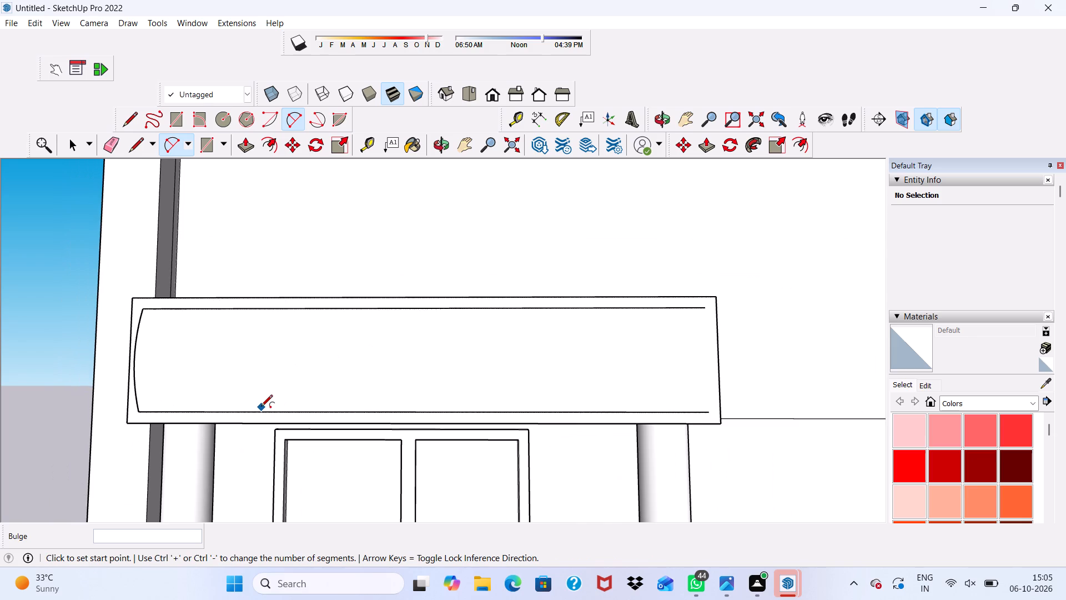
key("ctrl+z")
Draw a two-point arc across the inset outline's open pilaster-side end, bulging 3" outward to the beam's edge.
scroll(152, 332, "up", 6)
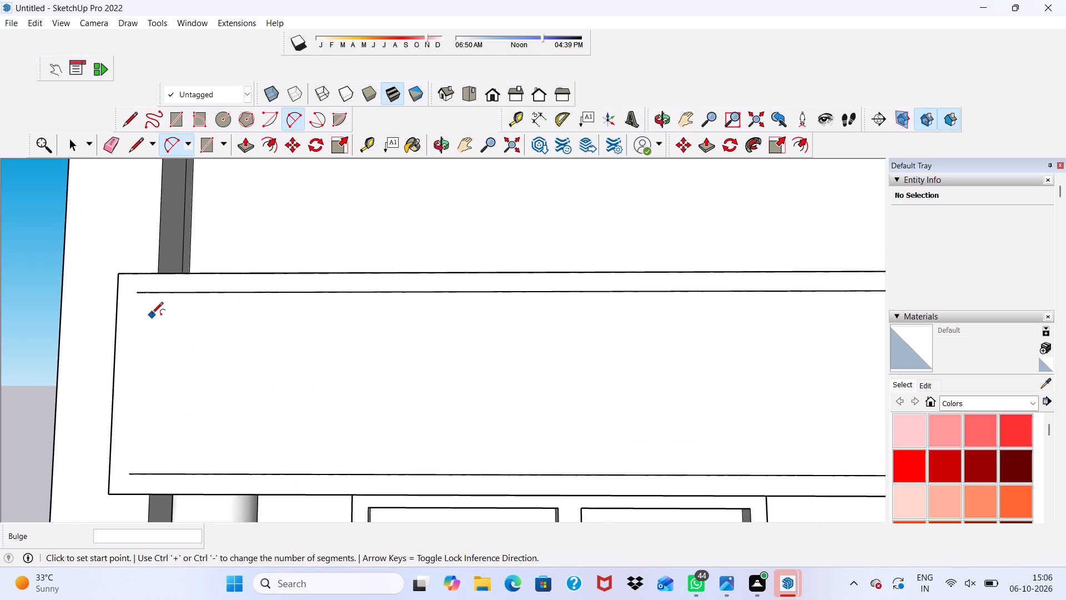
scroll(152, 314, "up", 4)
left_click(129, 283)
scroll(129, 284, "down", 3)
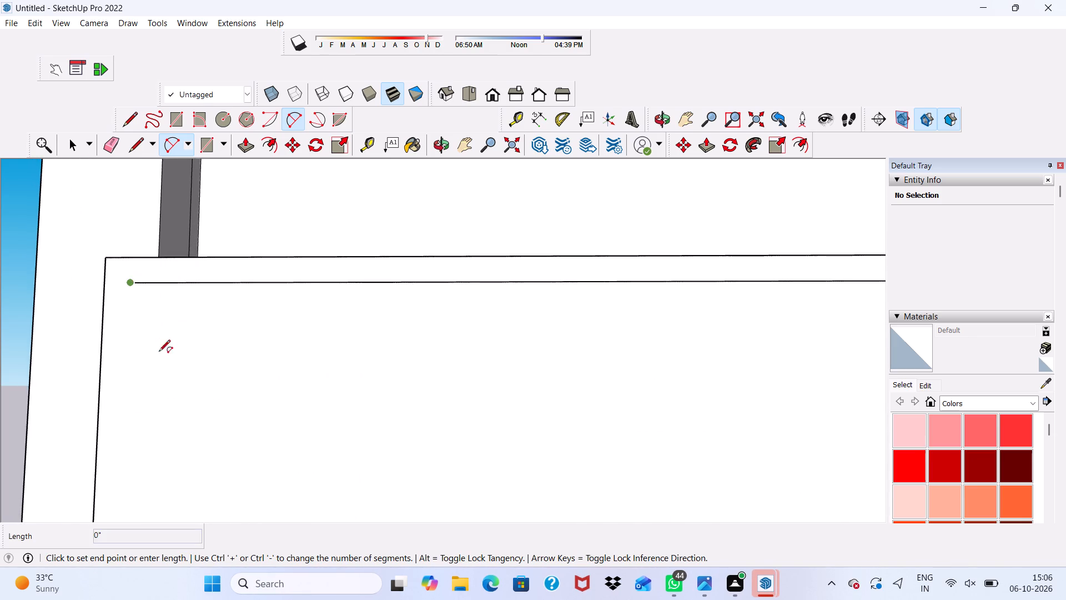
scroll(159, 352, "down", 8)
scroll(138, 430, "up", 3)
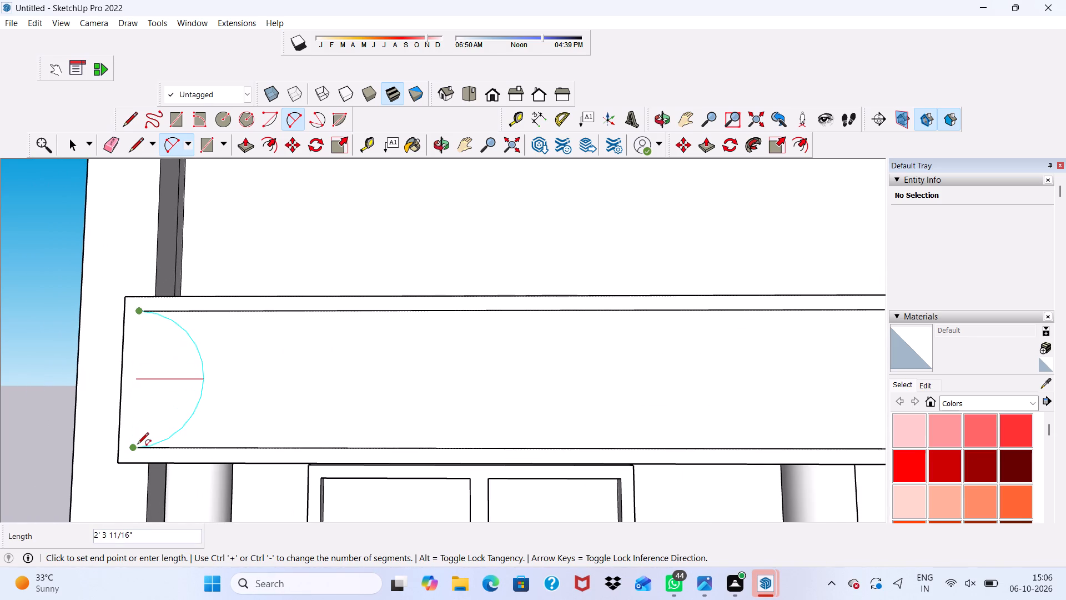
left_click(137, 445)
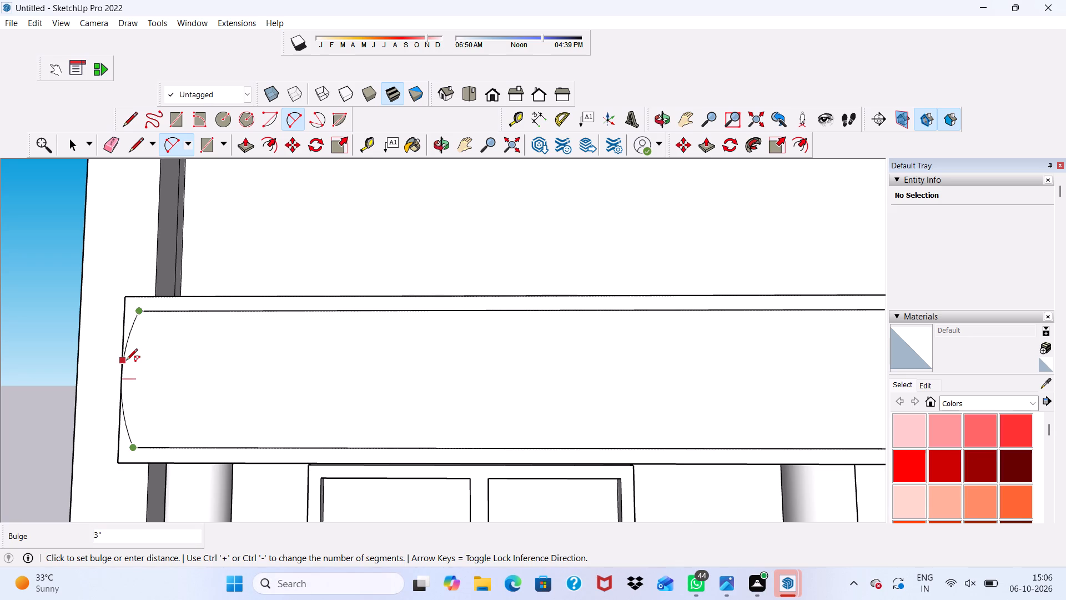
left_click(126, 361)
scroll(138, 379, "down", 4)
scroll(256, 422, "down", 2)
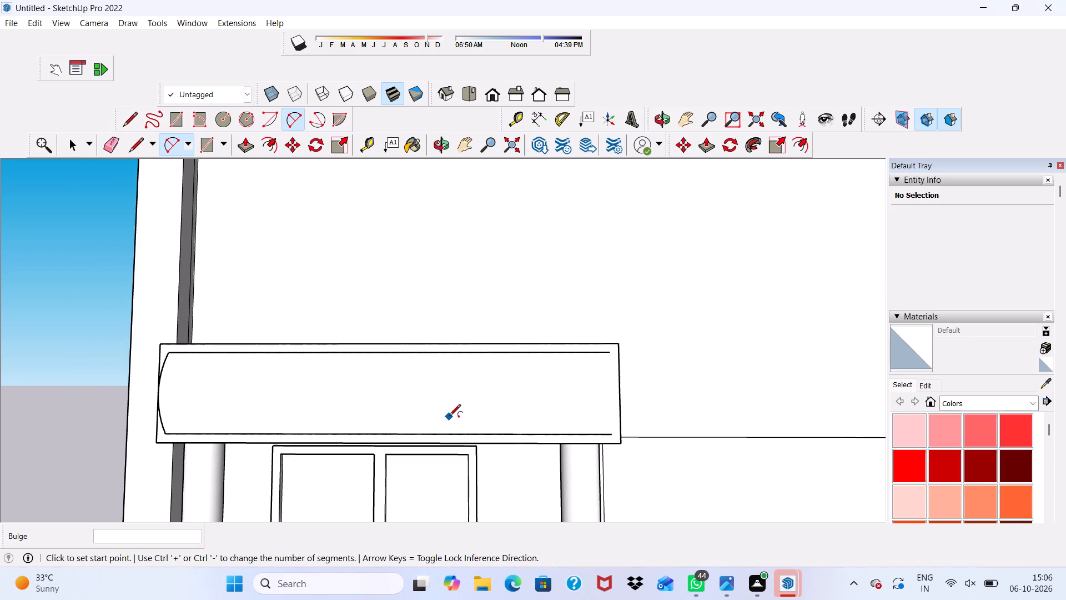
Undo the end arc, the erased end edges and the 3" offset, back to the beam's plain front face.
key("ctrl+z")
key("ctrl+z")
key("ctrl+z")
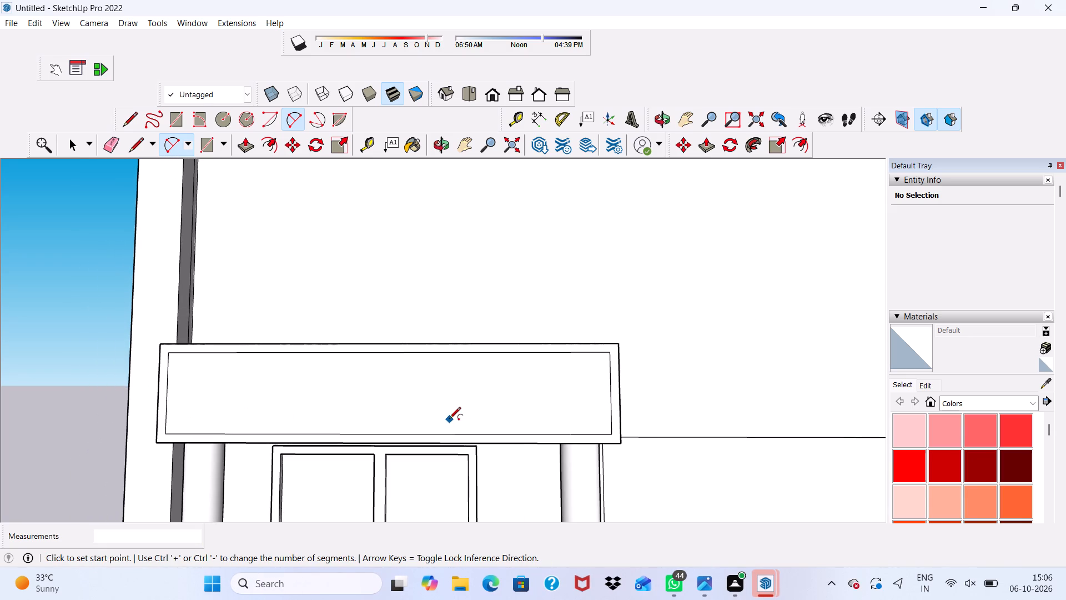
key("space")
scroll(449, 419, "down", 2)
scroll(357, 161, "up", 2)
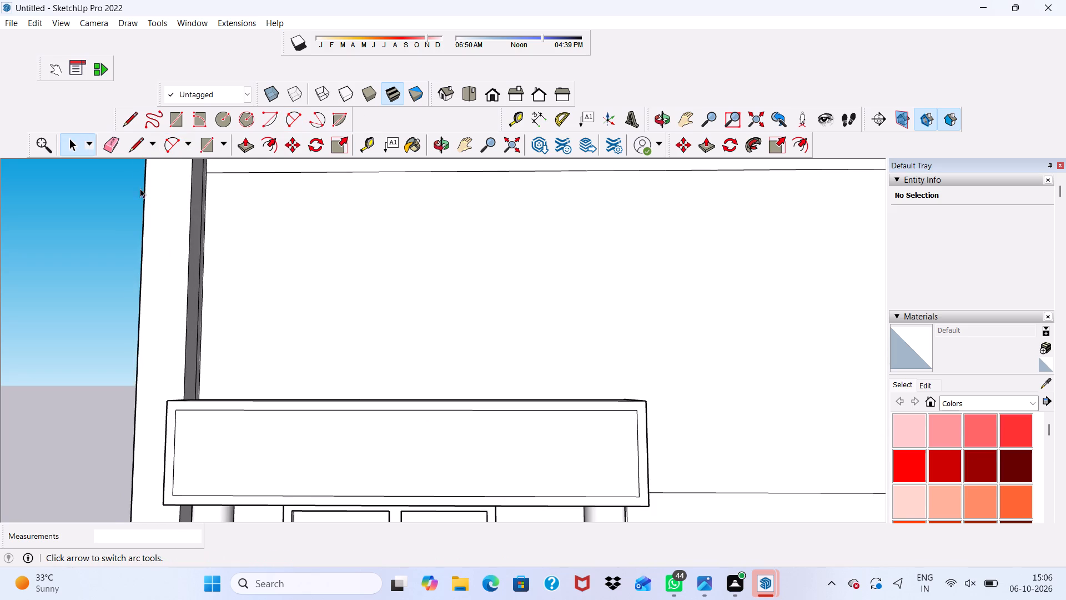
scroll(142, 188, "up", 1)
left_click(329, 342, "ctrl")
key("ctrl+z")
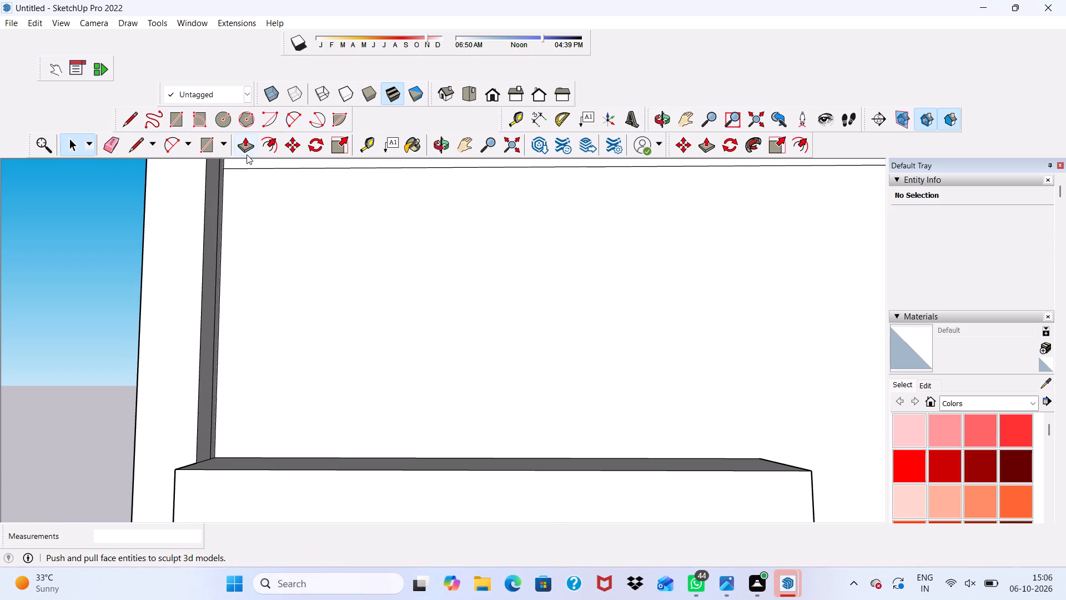
Offset the outline of the beam's front face inward by 6" to form the inset panel.
left_click(271, 142)
scroll(278, 206, "down", 4)
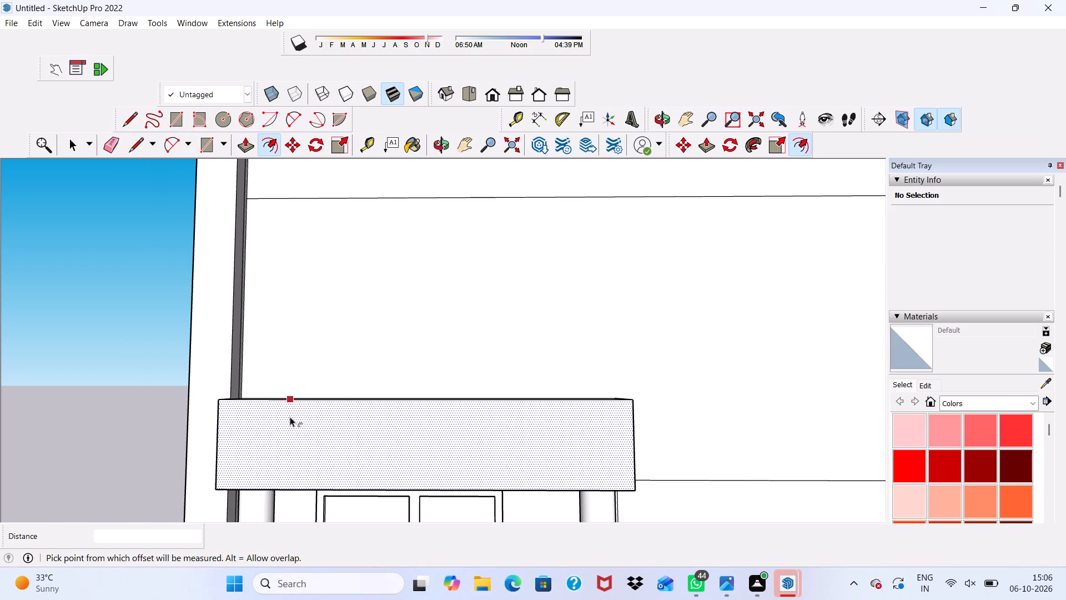
left_click(290, 415)
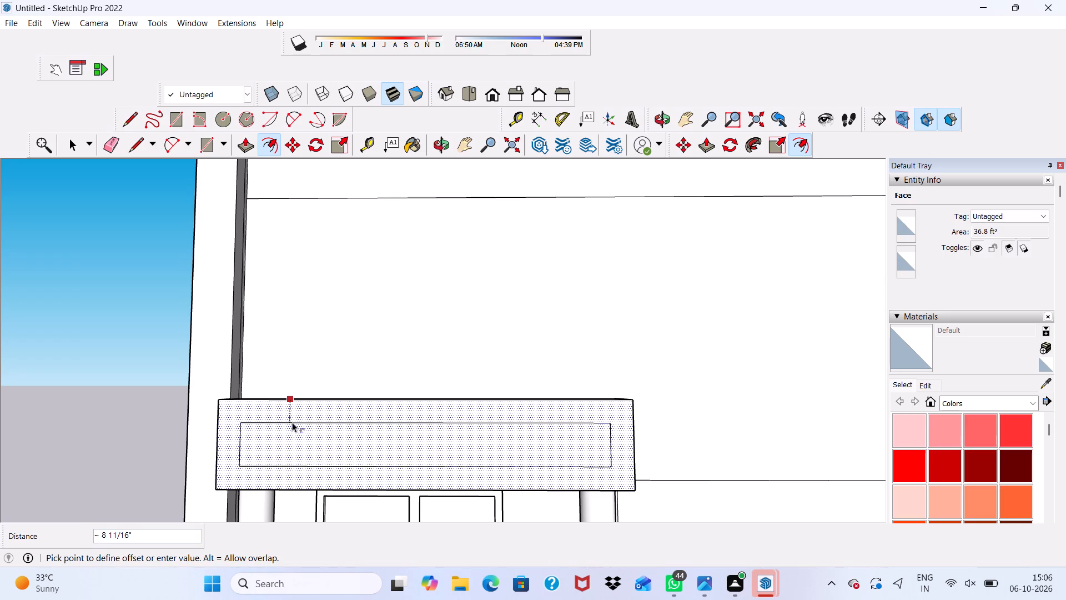
scroll(292, 421, "down", 1)
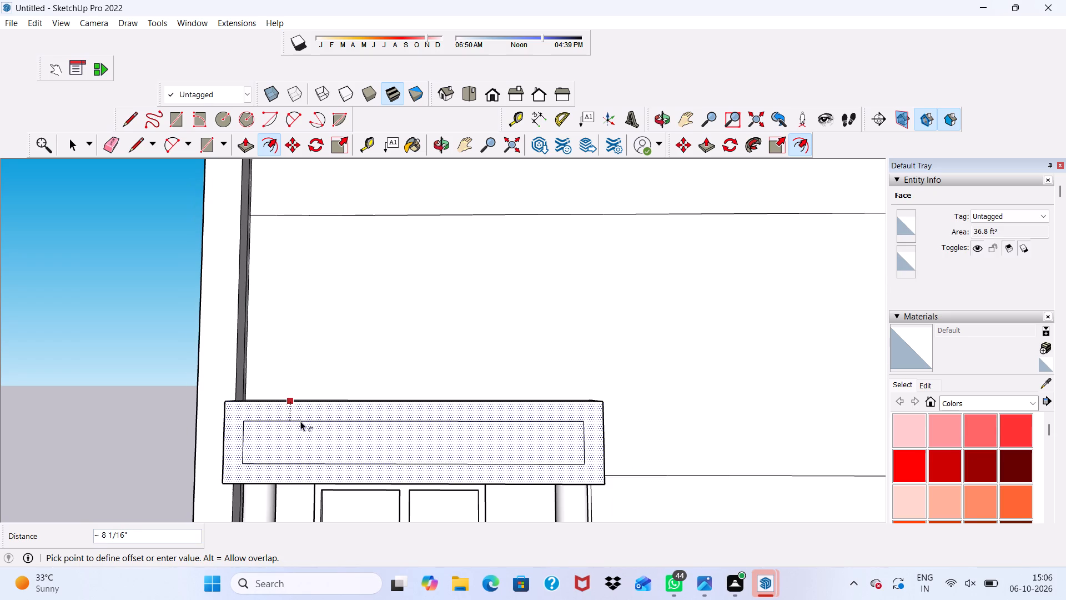
scroll(300, 422, "up", 1)
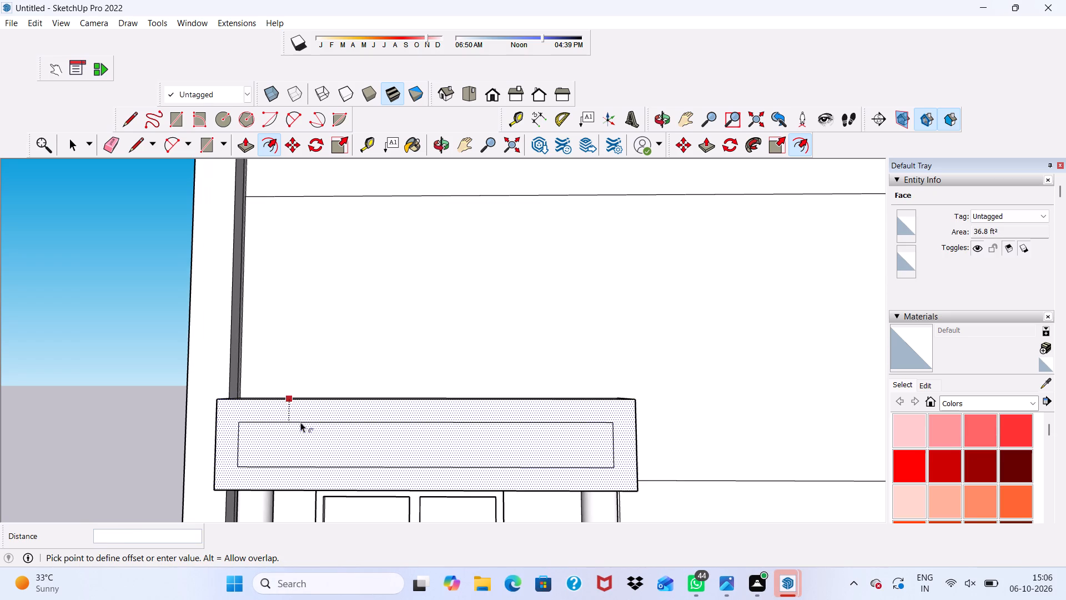
scroll(323, 393, "down", 5)
scroll(316, 407, "up", 1)
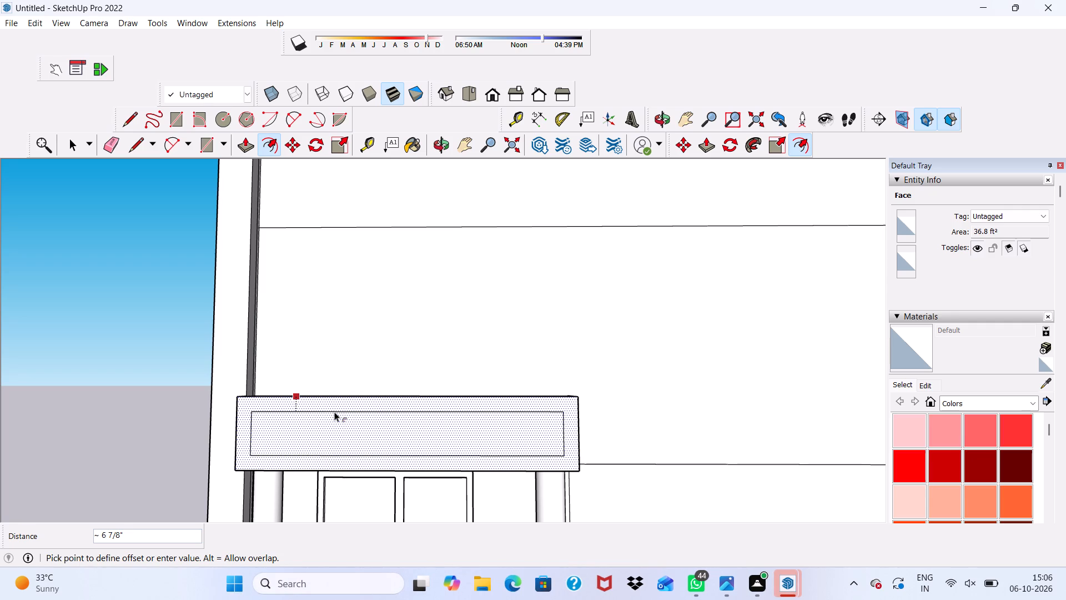
scroll(334, 411, "up", 2)
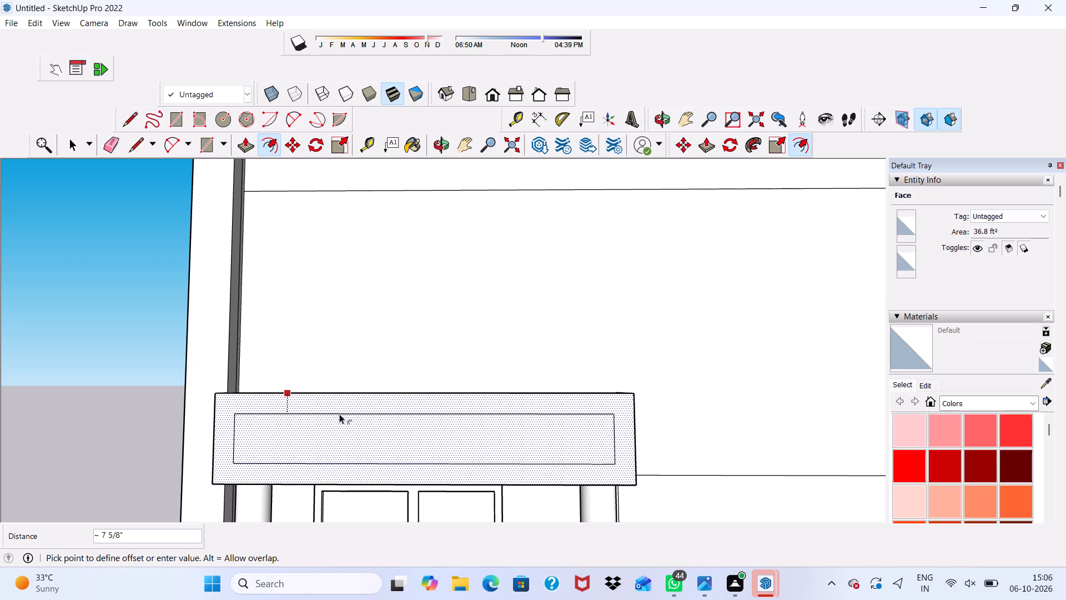
type("6\"")
key("Return")
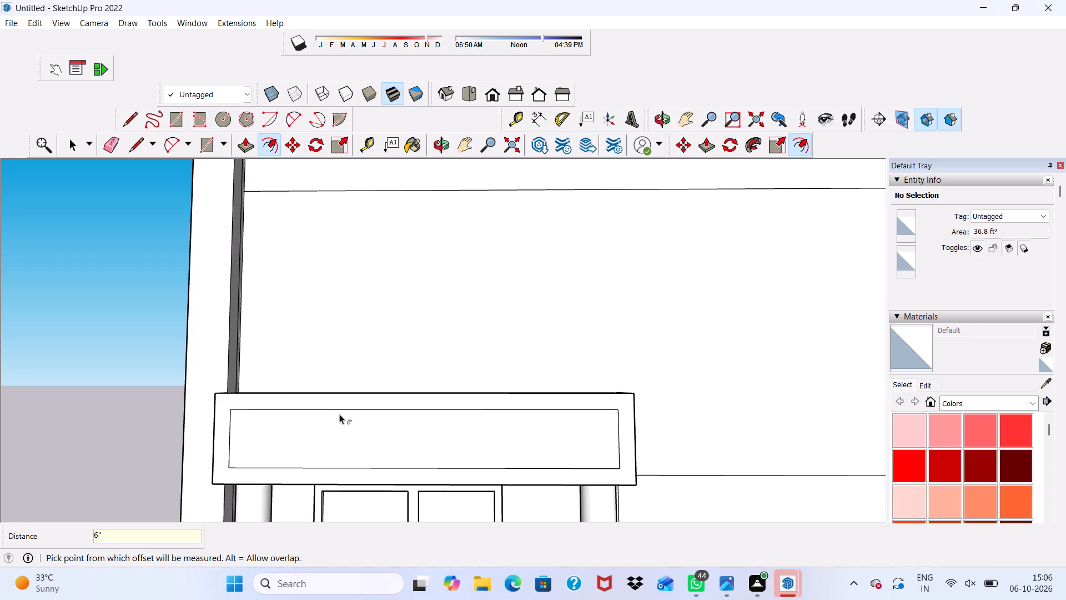
left_click(340, 413)
key("space")
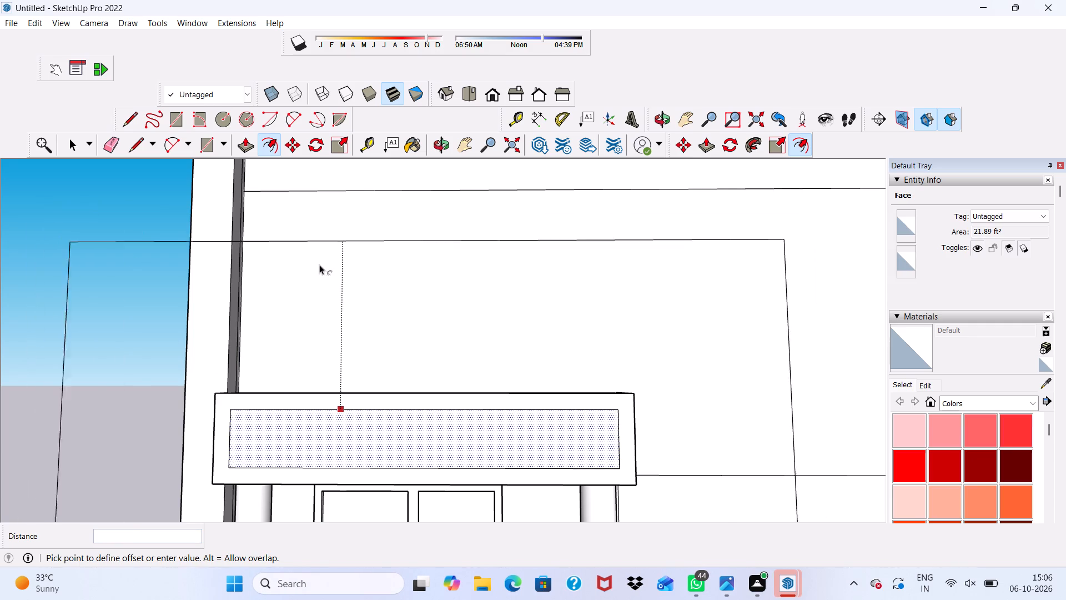
Erase the two short end edges of the inset outline on the beam's front face.
key("space")
key("space")
key("space")
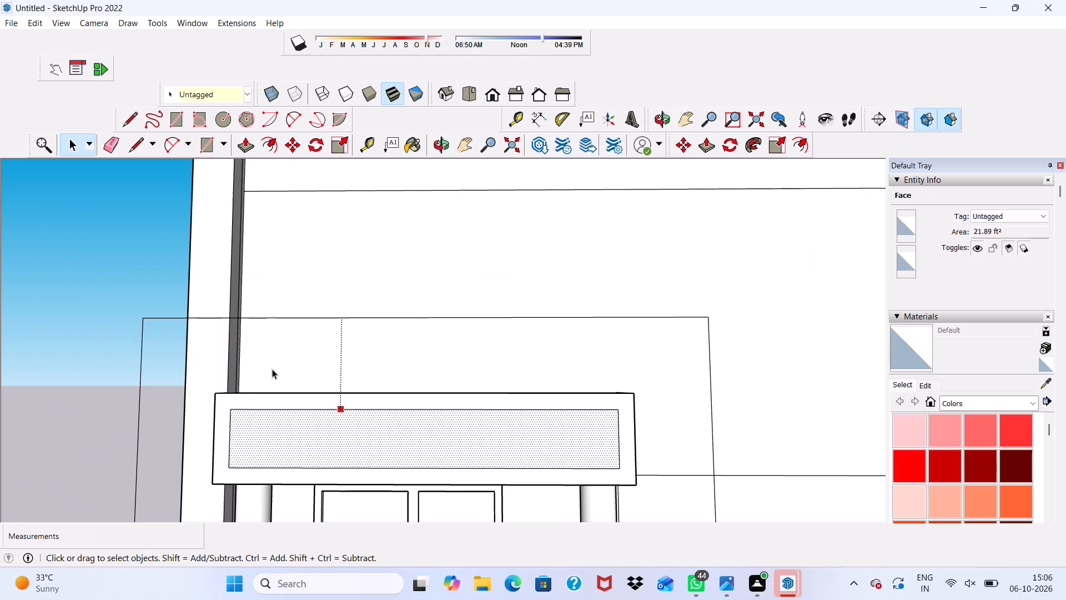
key("space")
key("space")
scroll(229, 395, "down", 1)
scroll(228, 395, "up", 1)
scroll(226, 397, "down", 1)
scroll(197, 377, "up", 1)
scroll(223, 398, "down", 1)
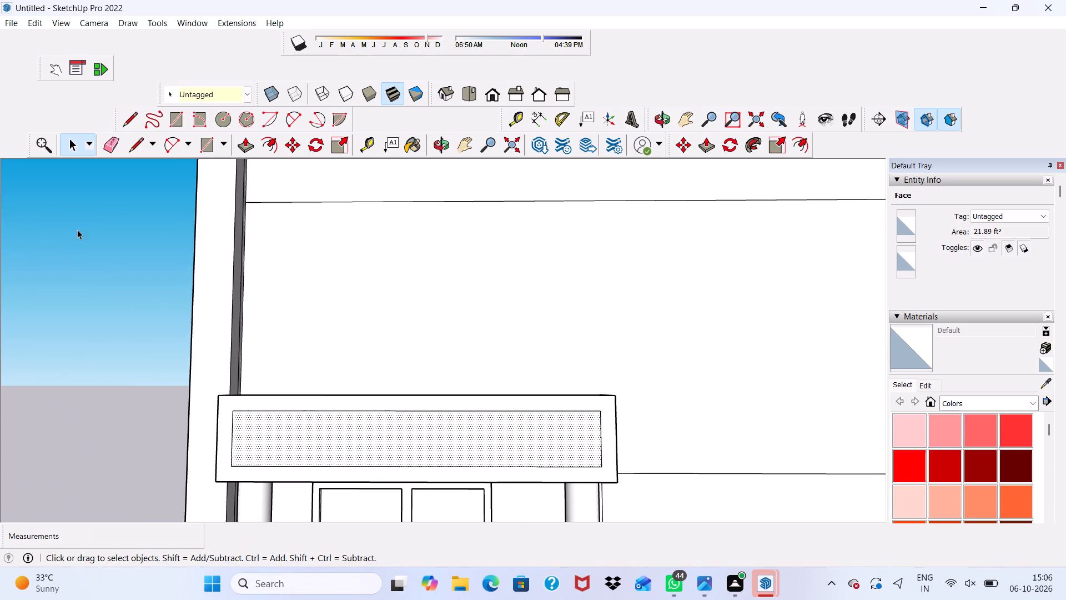
left_click(103, 259)
scroll(127, 144, "up", 1)
left_click(114, 142)
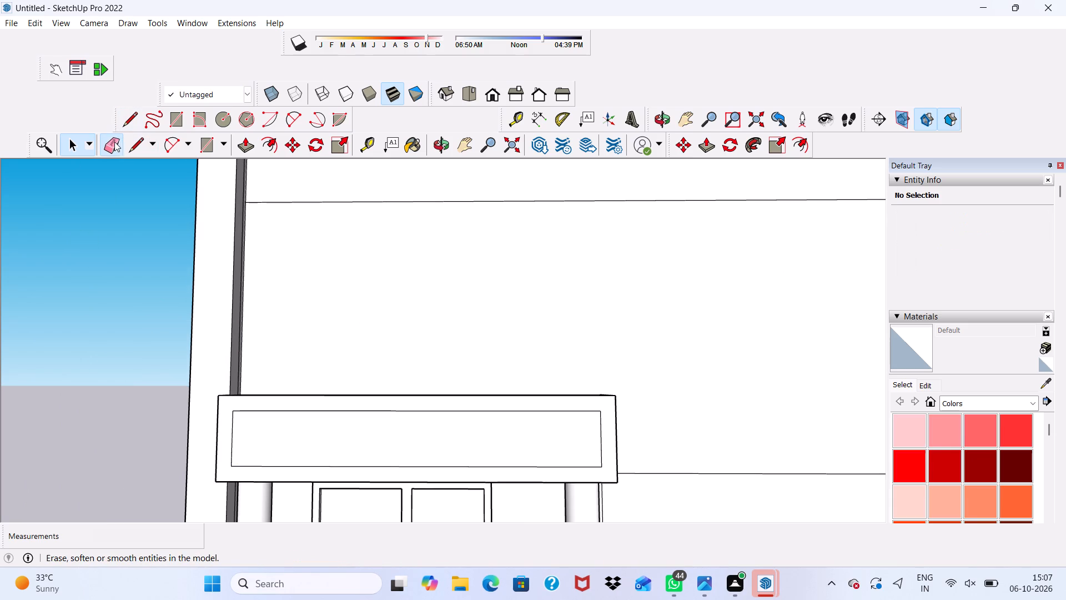
scroll(240, 519, "up", 3)
left_click_drag(223, 409, 230, 409)
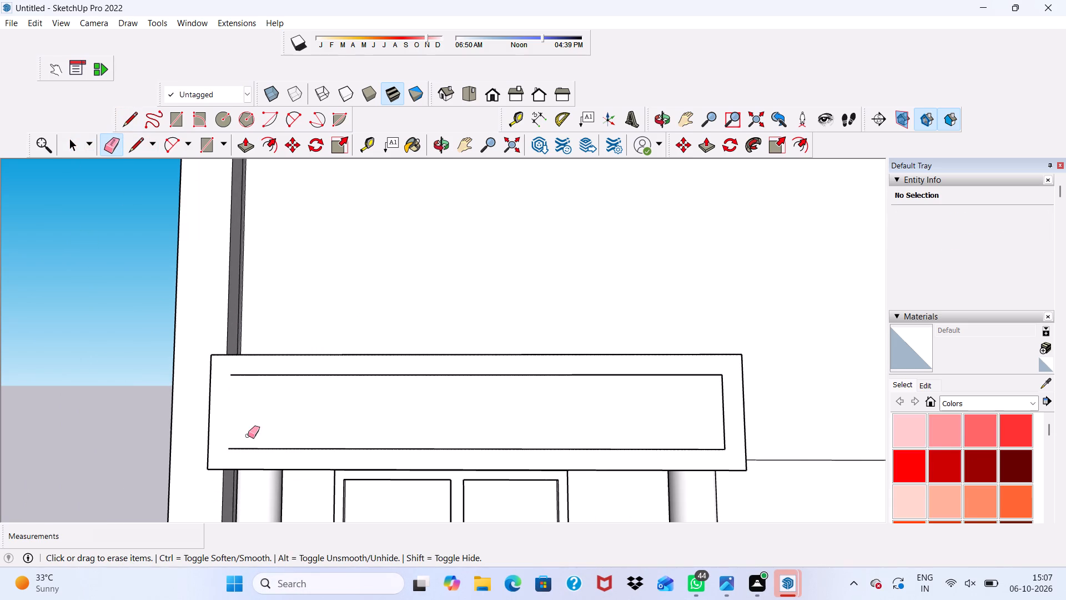
left_click(723, 412)
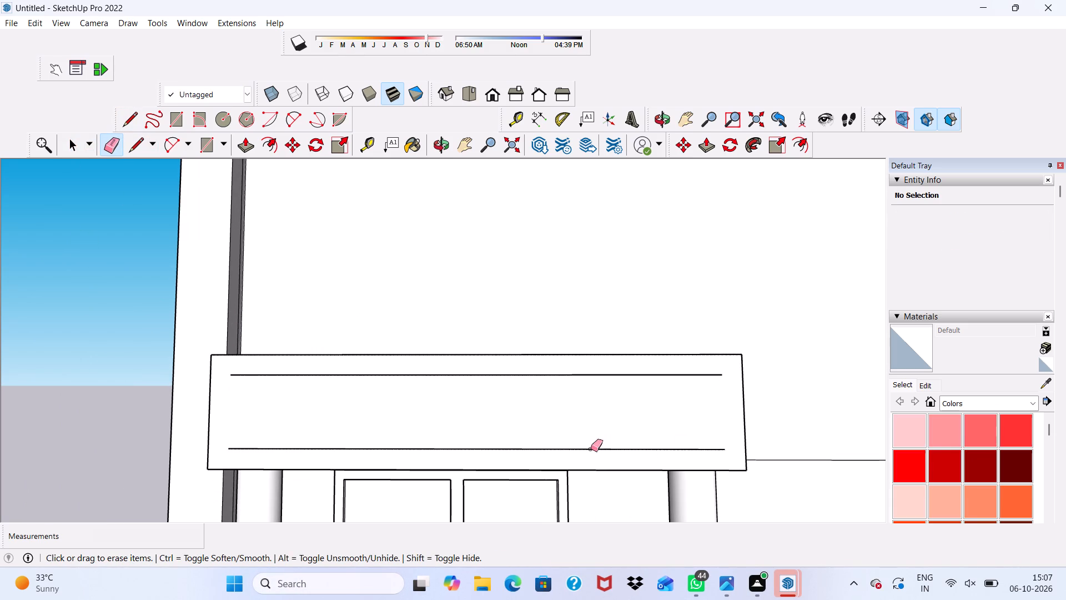
key("space")
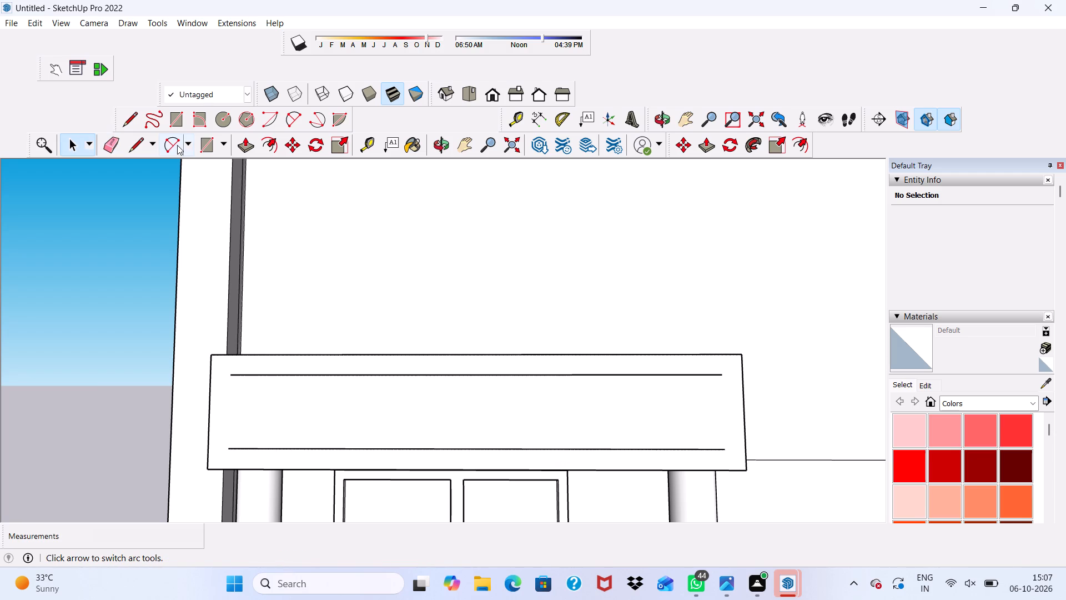
Draw a two-point arc across the inset outline's open pilaster-side end, bulging about 3 3/16" outward.
left_click(177, 145)
scroll(192, 341, "up", 3)
scroll(243, 390, "up", 1)
left_click(247, 390)
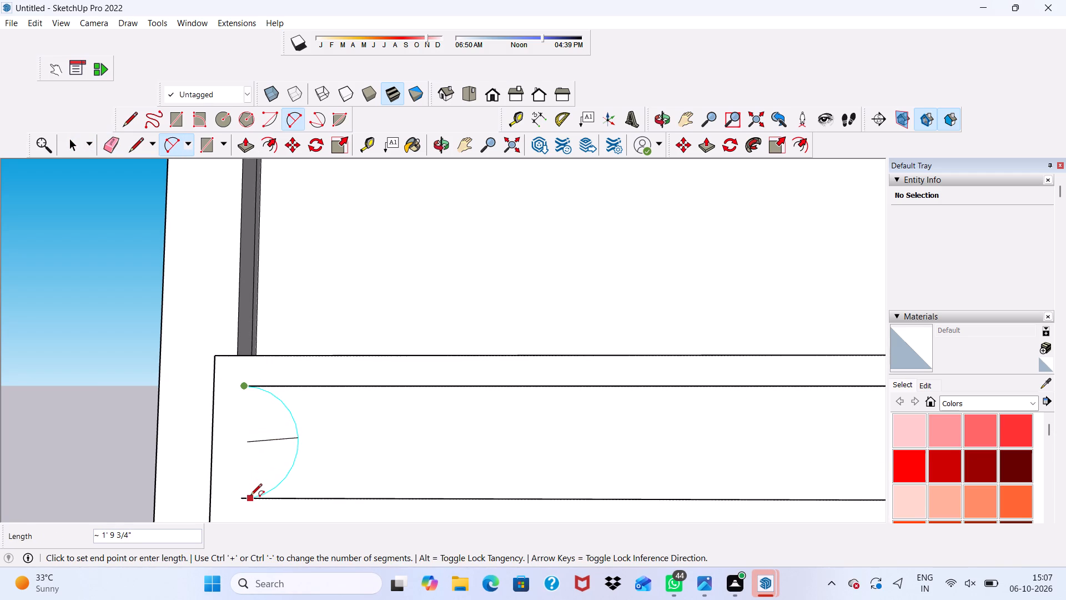
scroll(250, 496, "up", 3)
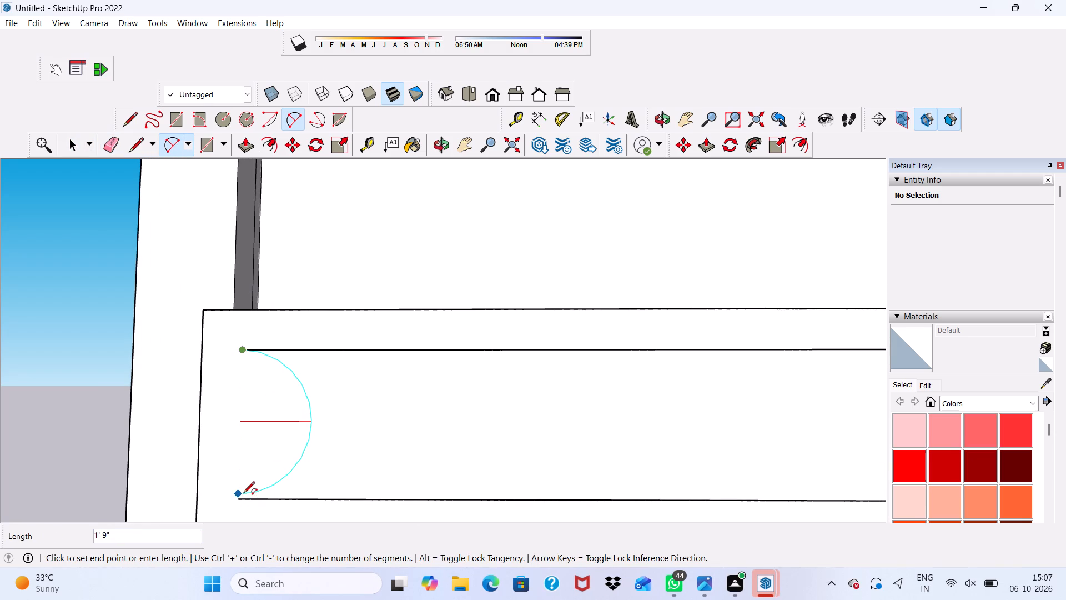
left_click(242, 497)
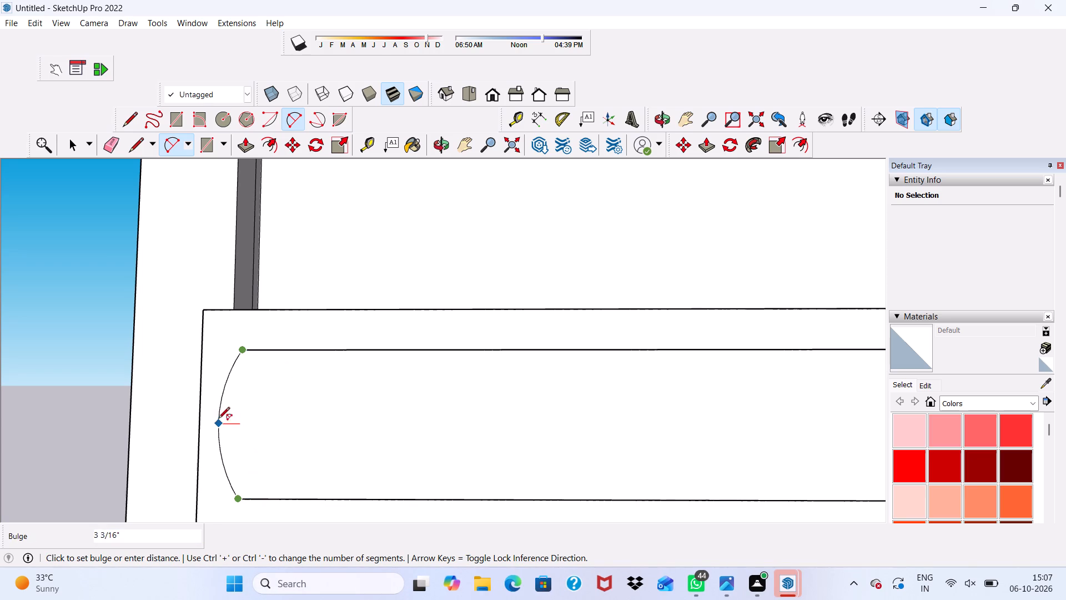
left_click(217, 411)
scroll(217, 411, "down", 1)
scroll(217, 411, "up", 2)
scroll(217, 411, "down", 7)
scroll(247, 423, "up", 1)
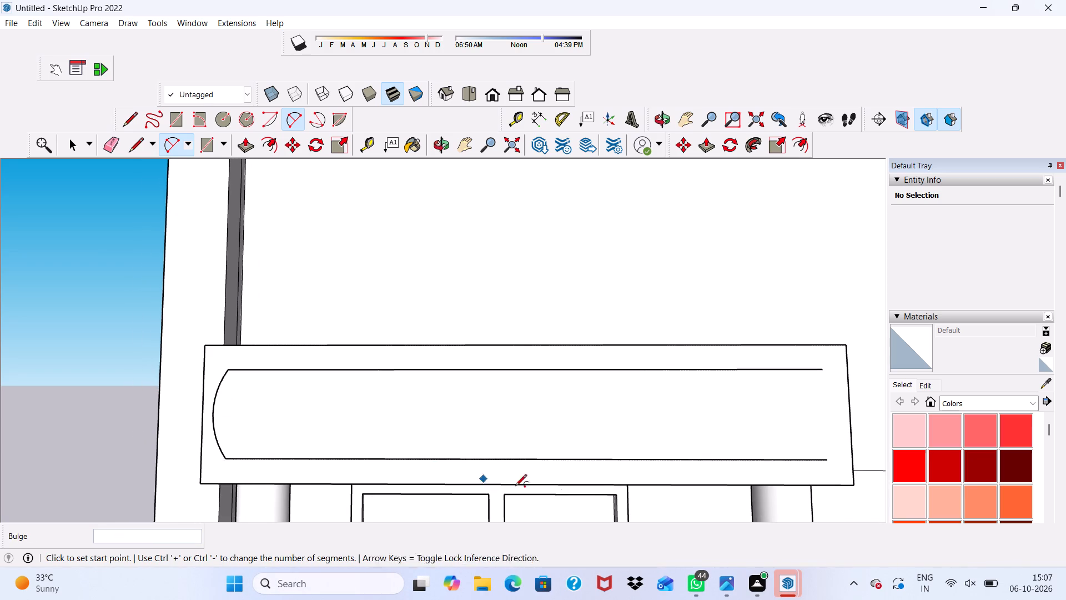
Draw a two-point arc across the inset outline's other open end, bulging about 5 1/16" outward to round off the panel.
scroll(783, 461, "up", 4)
scroll(840, 369, "up", 2)
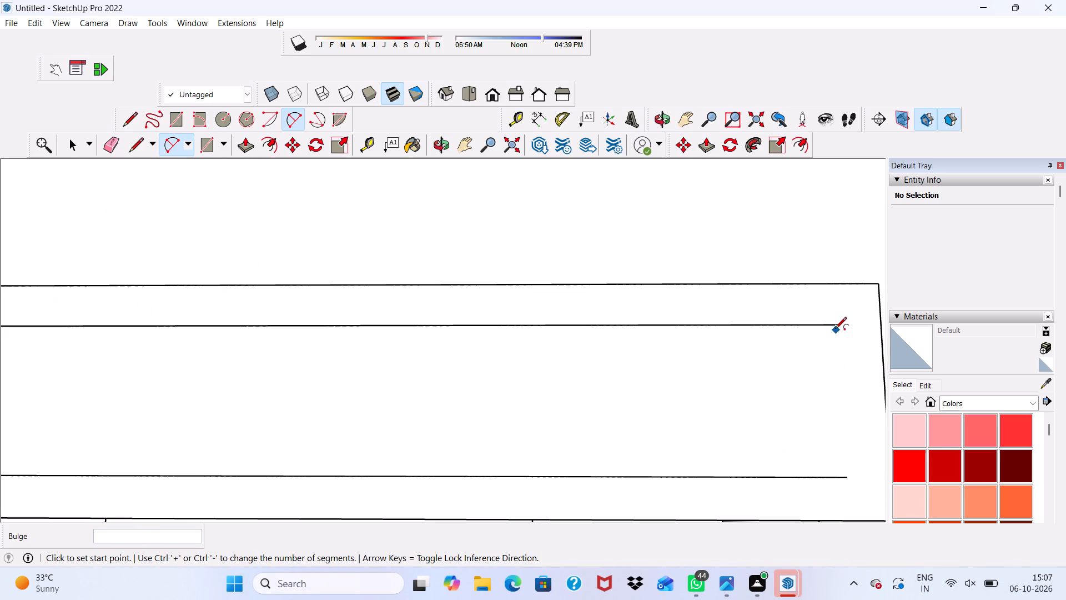
left_click(837, 324)
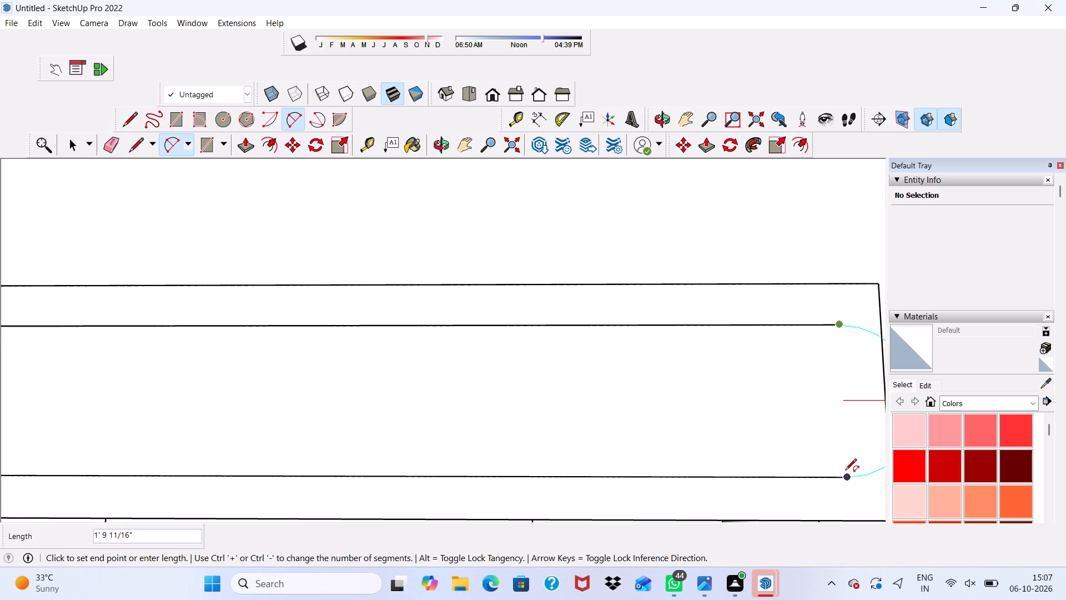
left_click(846, 474)
scroll(757, 422, "down", 4)
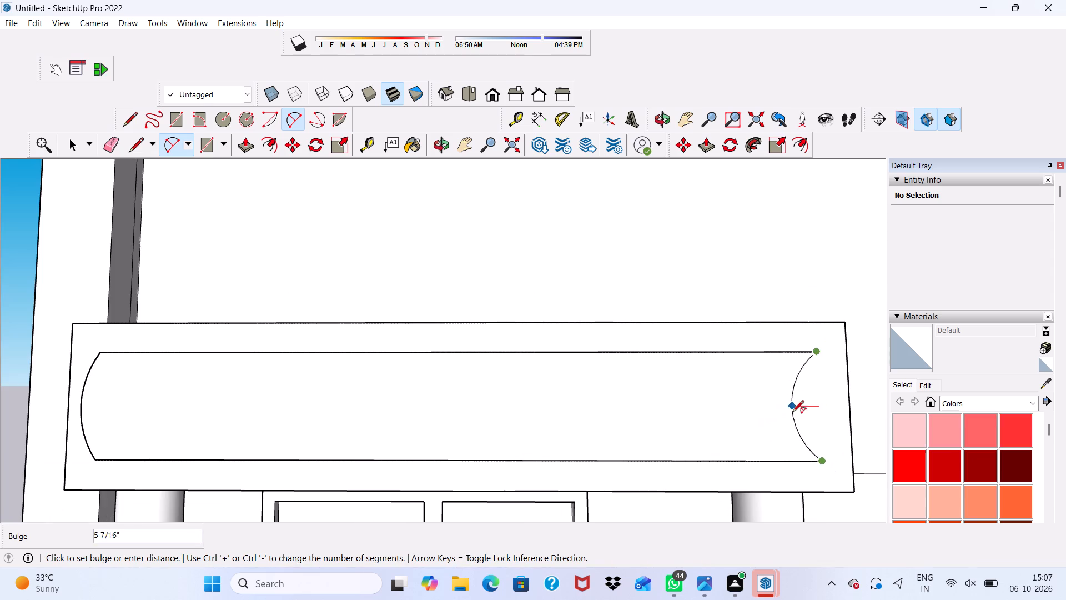
left_click(843, 370)
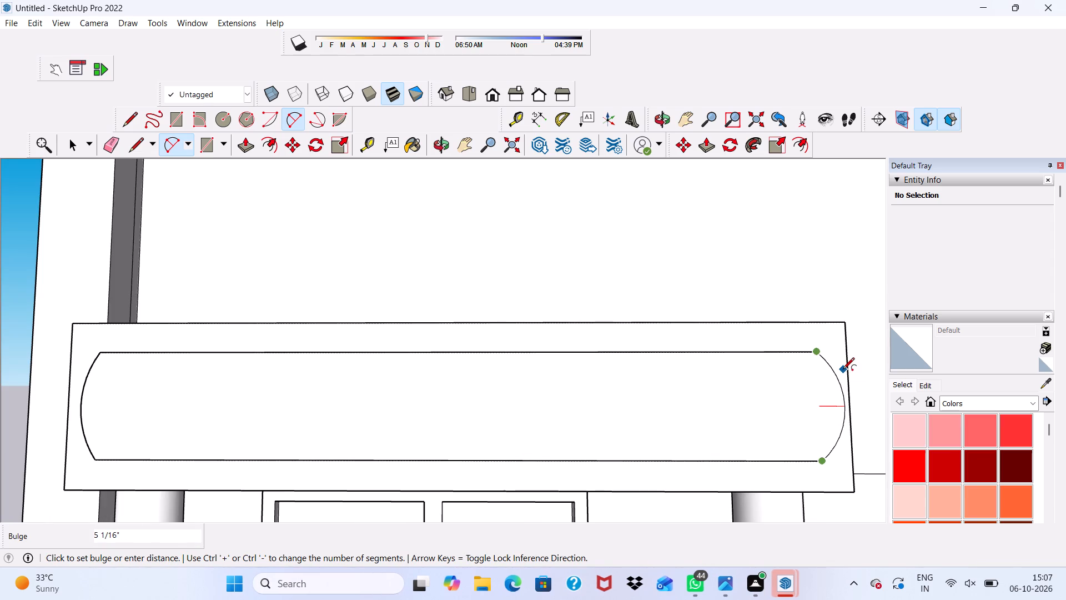
key("space")
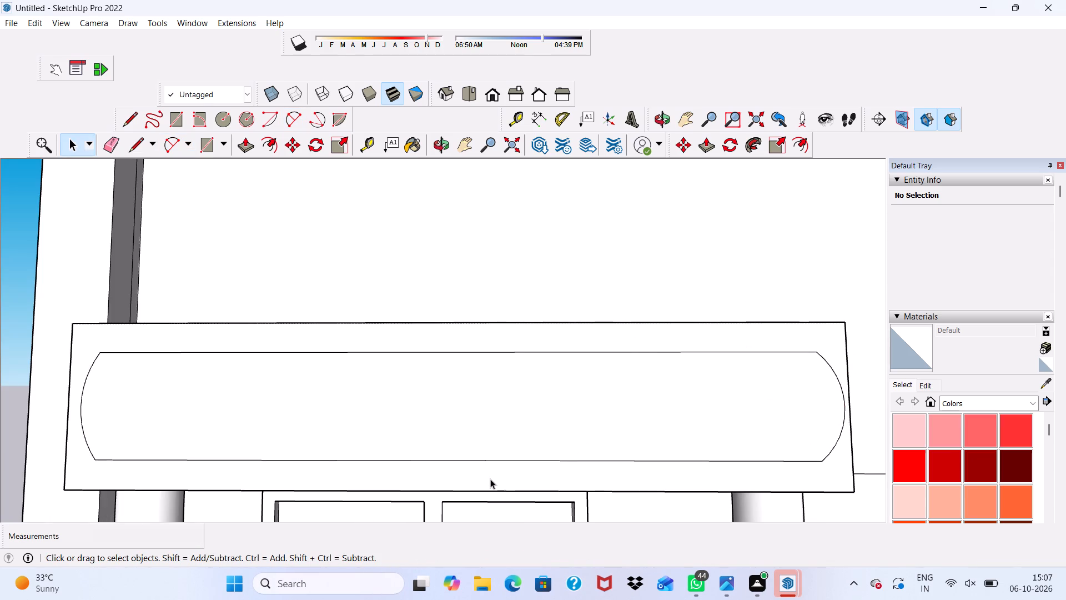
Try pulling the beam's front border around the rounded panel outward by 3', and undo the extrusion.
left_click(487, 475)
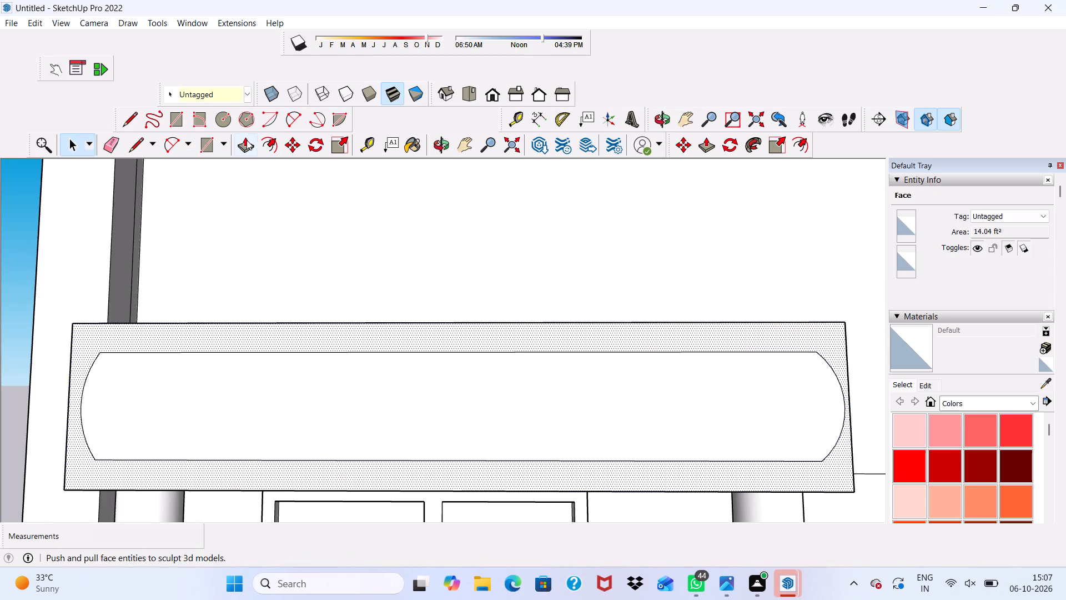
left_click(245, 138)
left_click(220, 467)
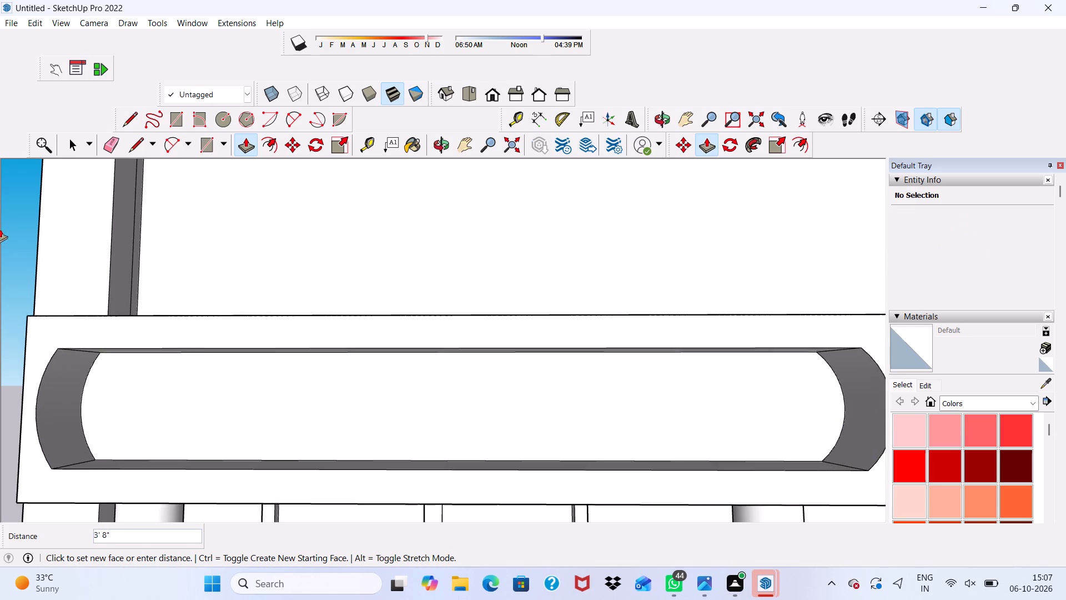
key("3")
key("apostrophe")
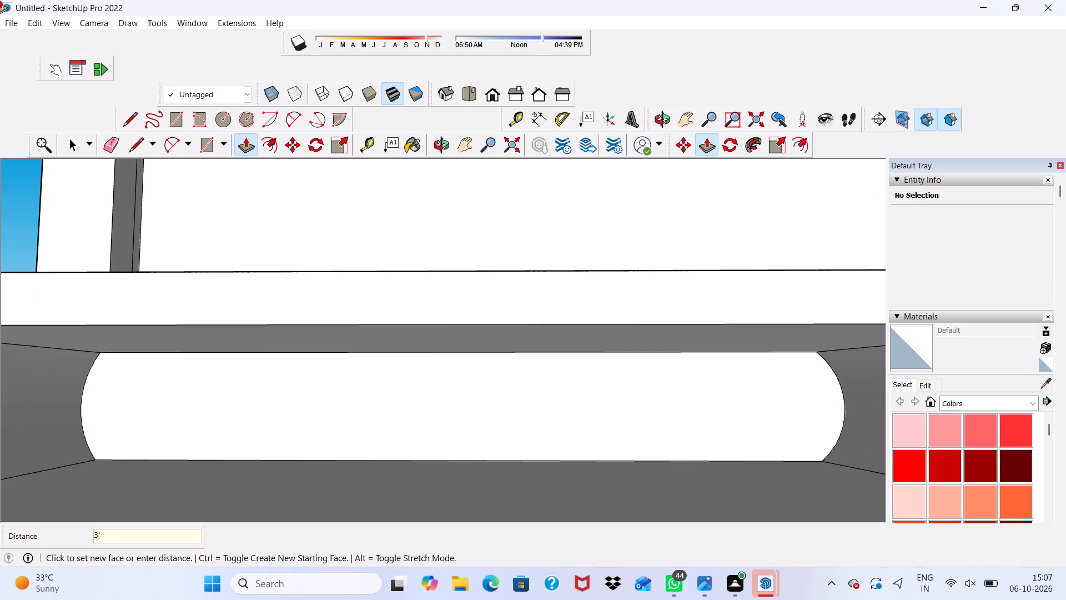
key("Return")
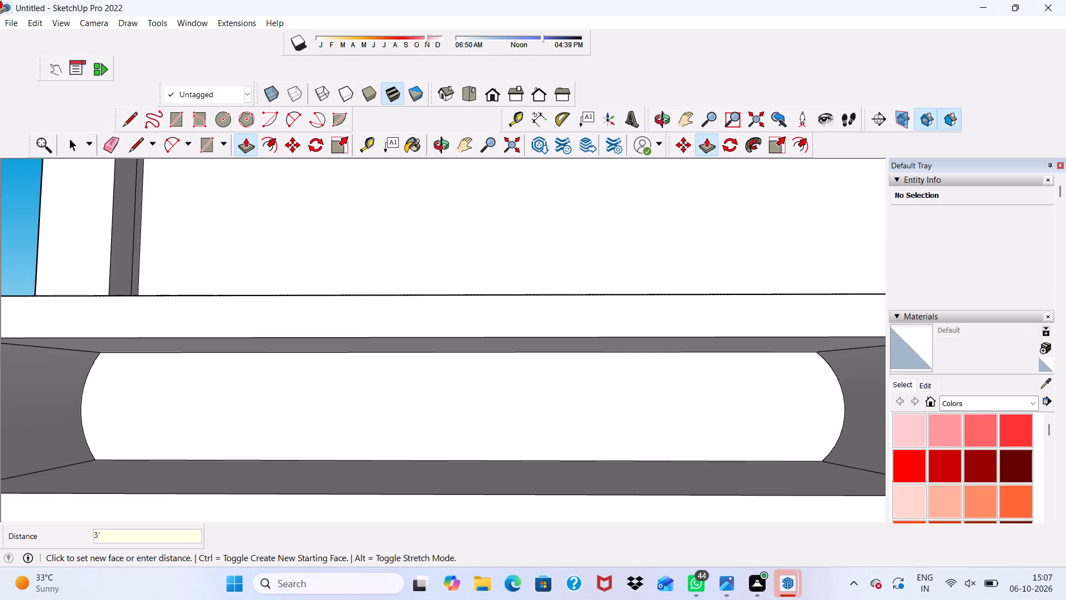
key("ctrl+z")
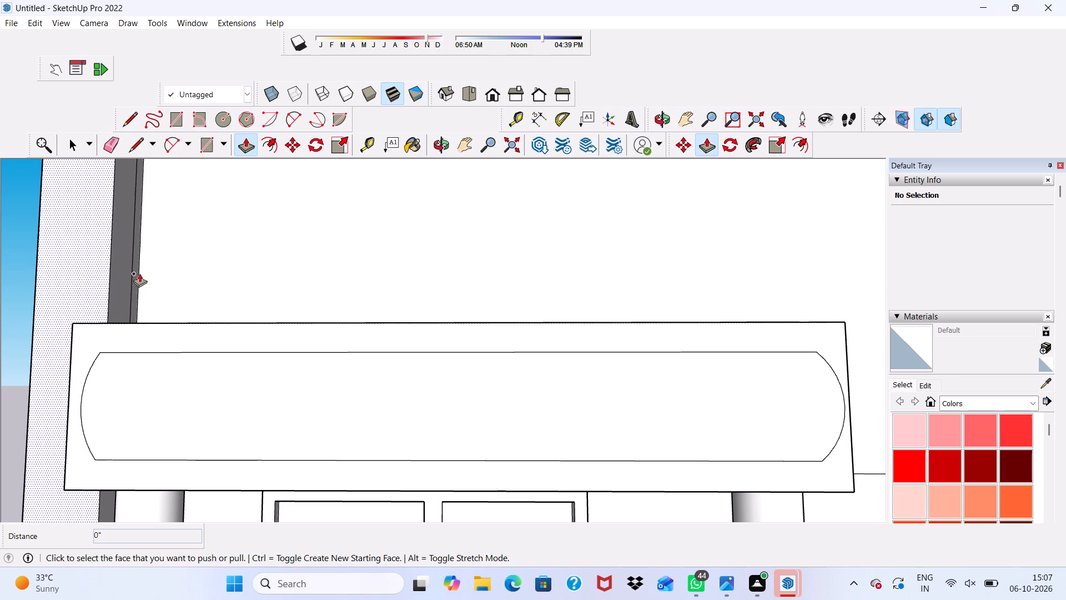
Push/Pull the beam's front border around the rounded panel outward by 3".
left_click(356, 327)
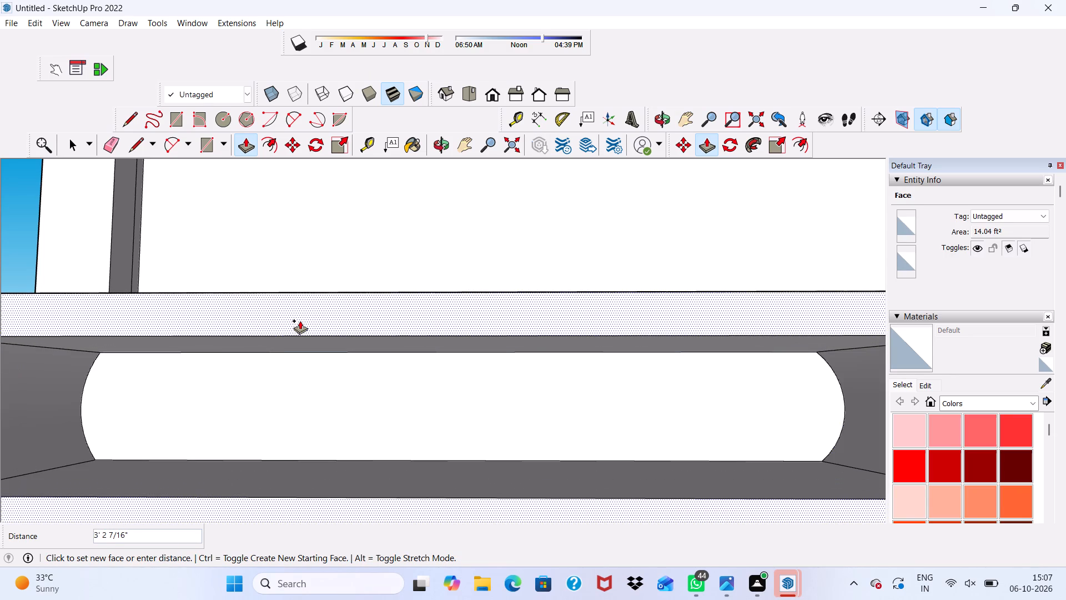
type("3\"")
key("Return")
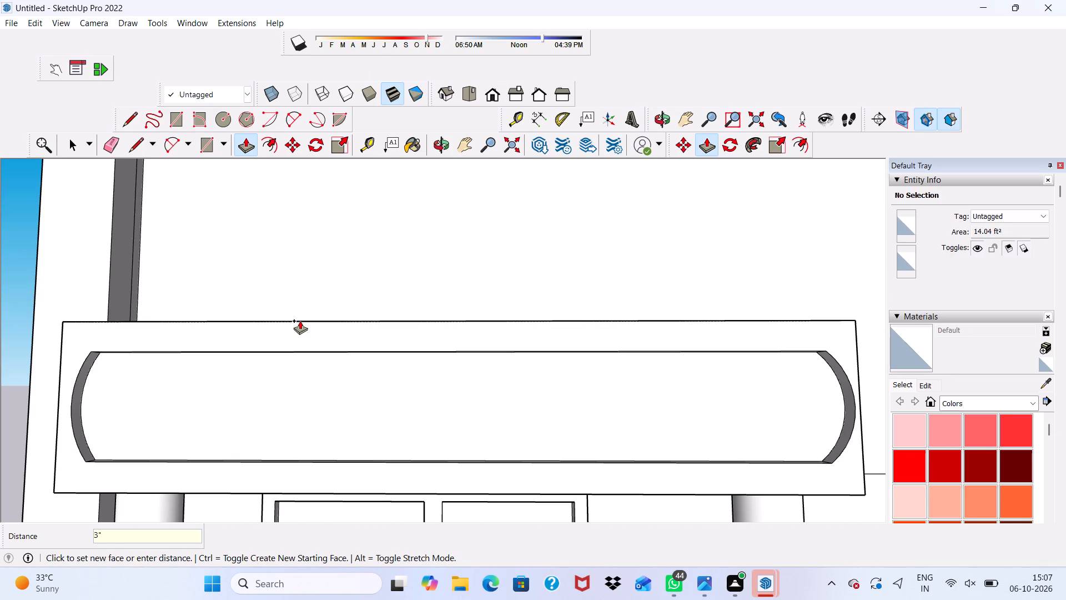
key("space")
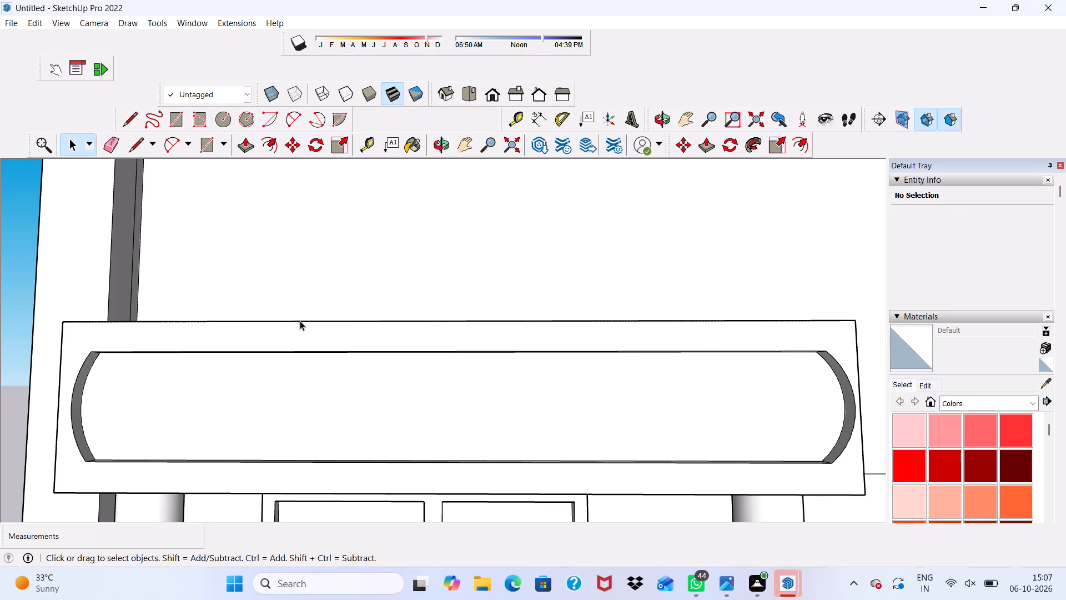
key("space")
Move the loose hexagon beside the building onto the upper beam's top face, at the end away from the pilaster.
scroll(306, 323, "down", 5)
scroll(440, 321, "up", 1)
scroll(510, 301, "down", 1)
scroll(655, 221, "down", 4)
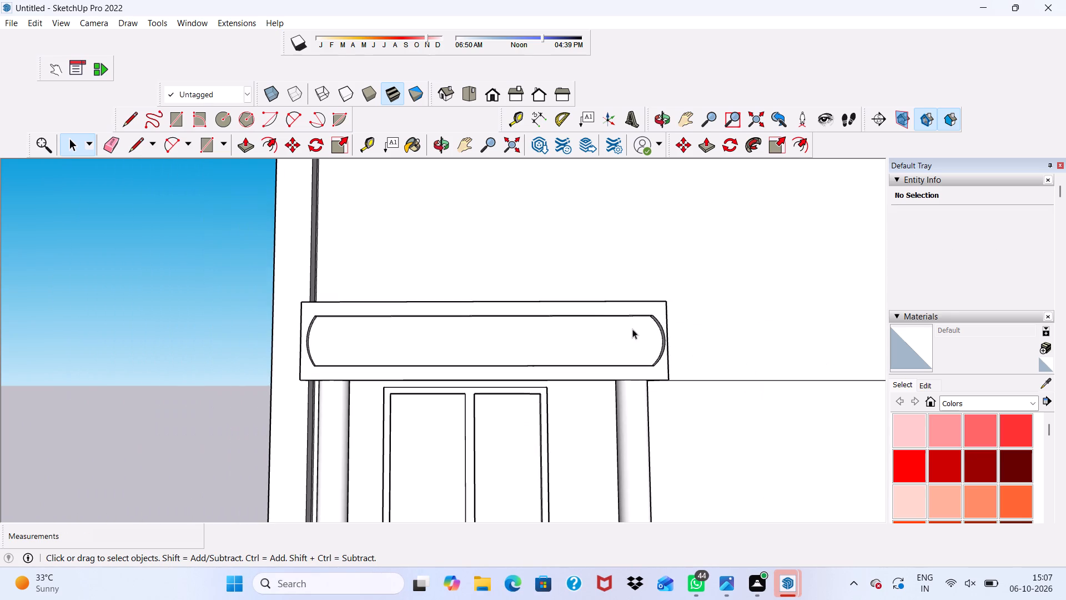
middle_click_drag(605, 311, 545, 386)
scroll(344, 369, "up", 3)
scroll(371, 339, "down", 4)
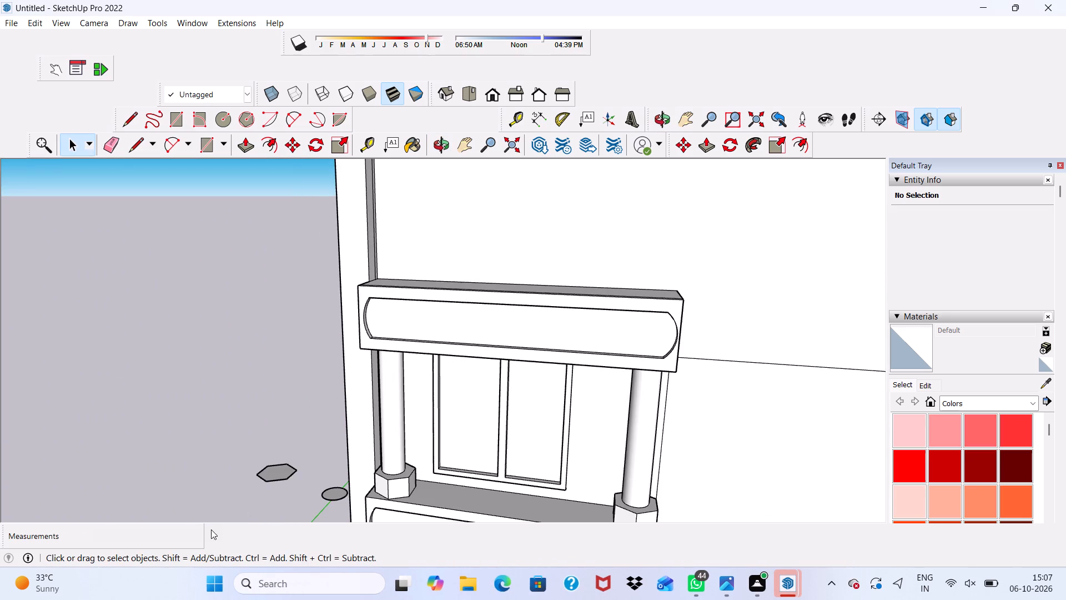
scroll(217, 518, "up", 4)
double_click(318, 441)
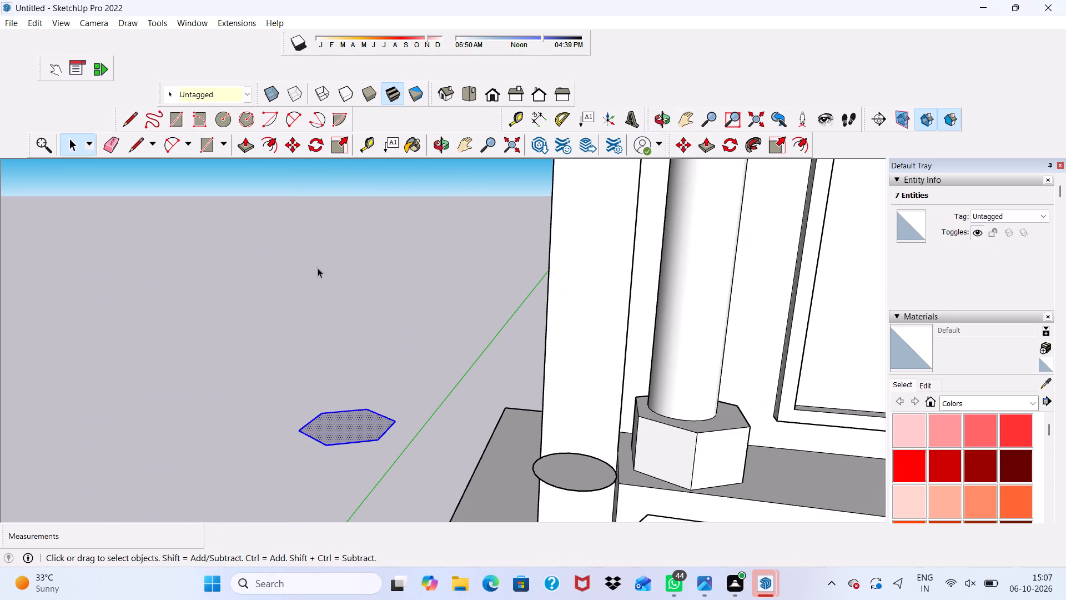
left_click(293, 142)
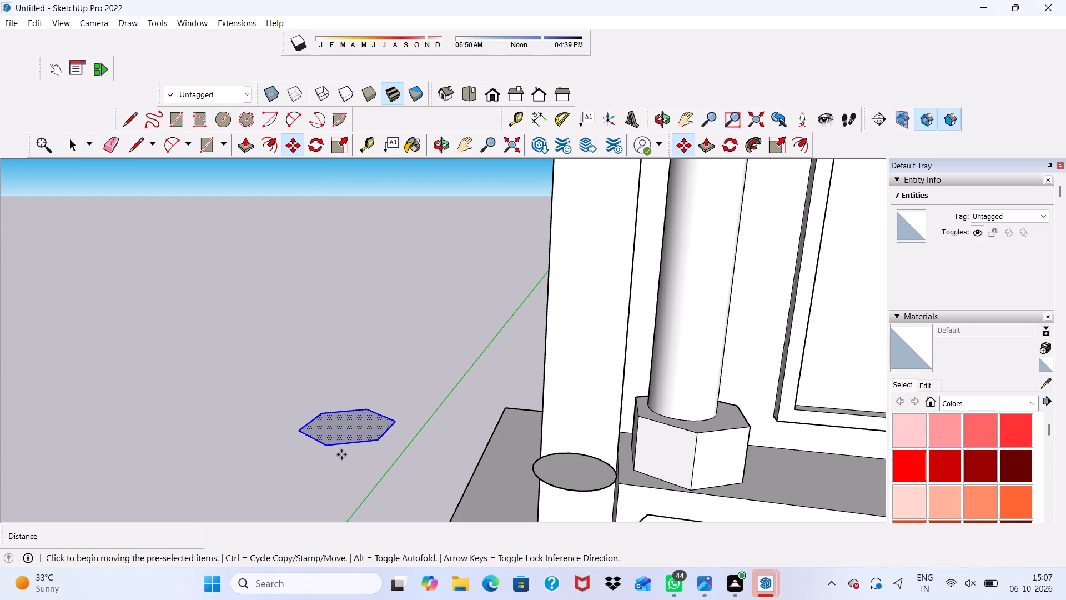
left_click(323, 441)
scroll(345, 337, "down", 3)
scroll(290, 355, "down", 5)
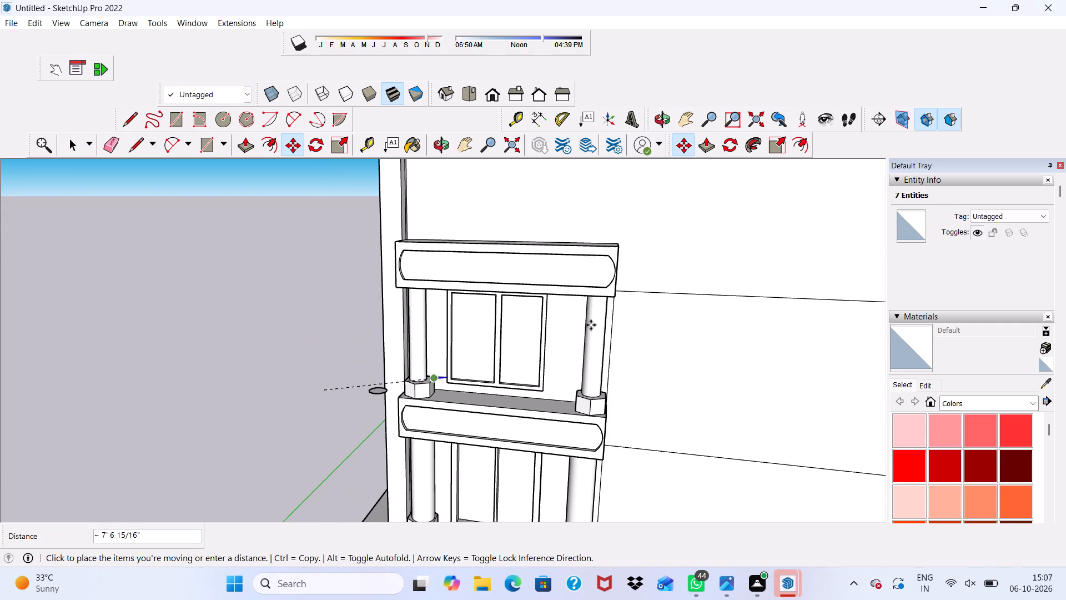
scroll(581, 233, "up", 4)
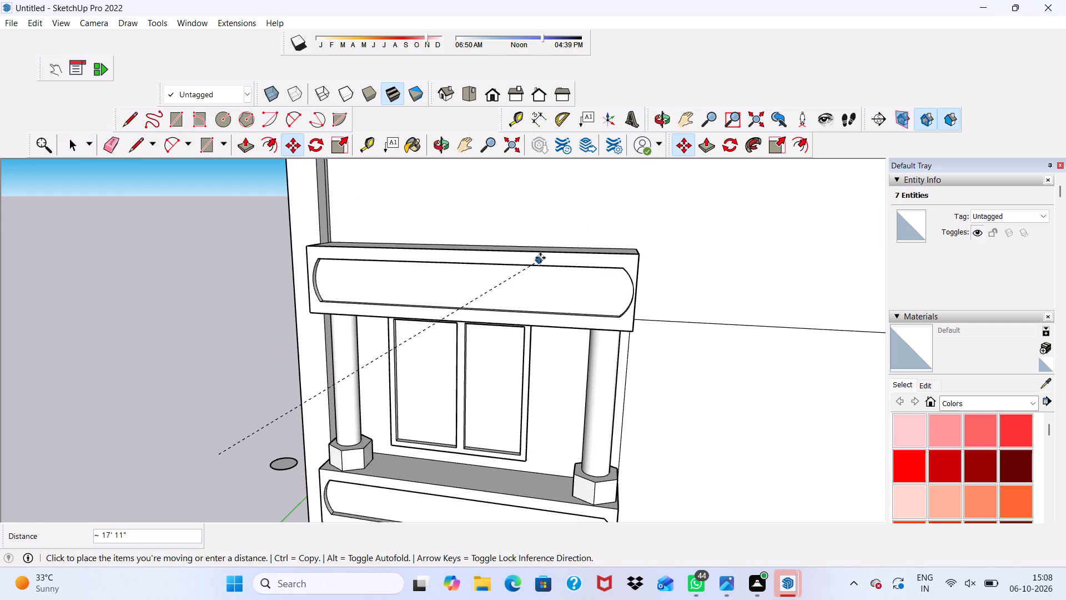
left_click(613, 253)
middle_click_drag(651, 218, 622, 313)
scroll(622, 313, "up", 5)
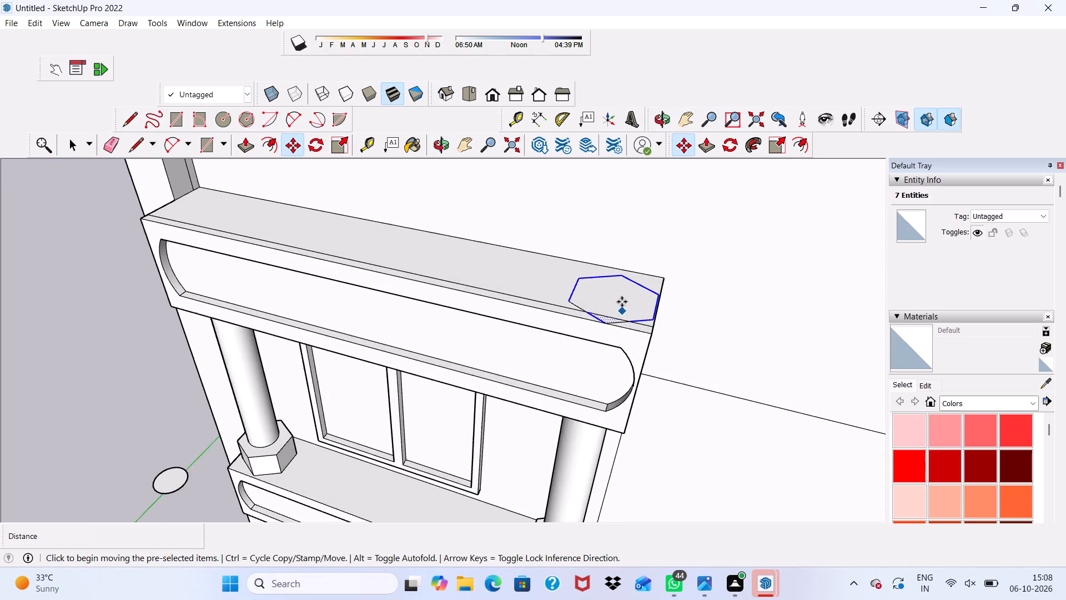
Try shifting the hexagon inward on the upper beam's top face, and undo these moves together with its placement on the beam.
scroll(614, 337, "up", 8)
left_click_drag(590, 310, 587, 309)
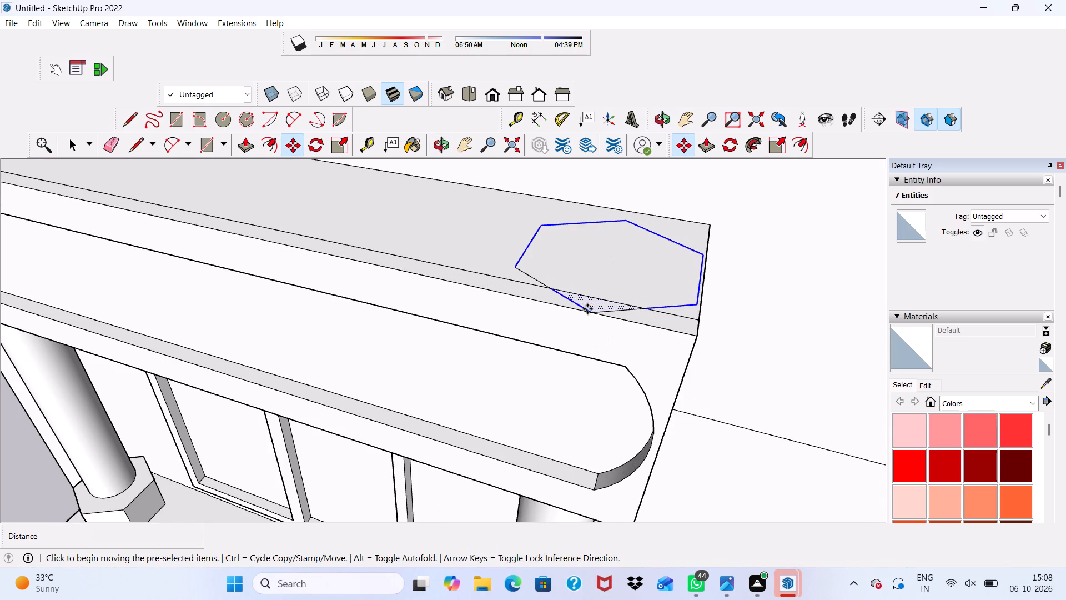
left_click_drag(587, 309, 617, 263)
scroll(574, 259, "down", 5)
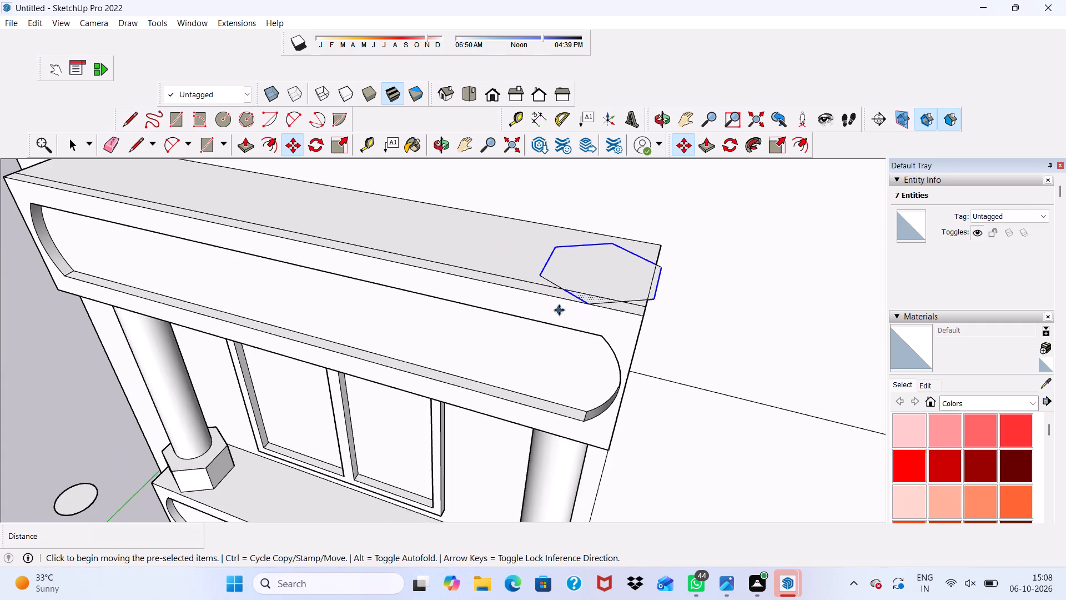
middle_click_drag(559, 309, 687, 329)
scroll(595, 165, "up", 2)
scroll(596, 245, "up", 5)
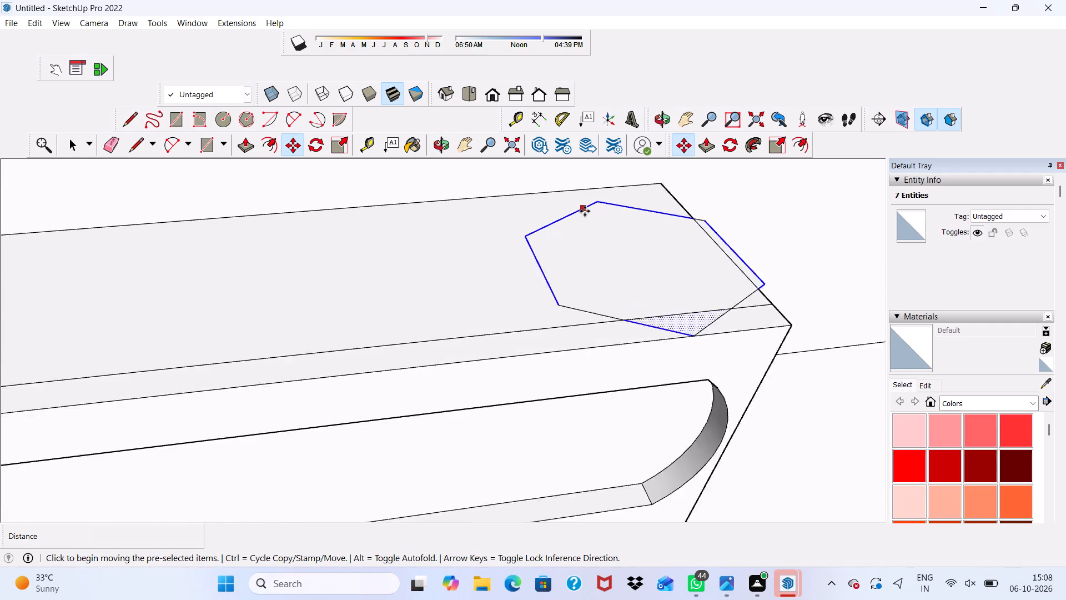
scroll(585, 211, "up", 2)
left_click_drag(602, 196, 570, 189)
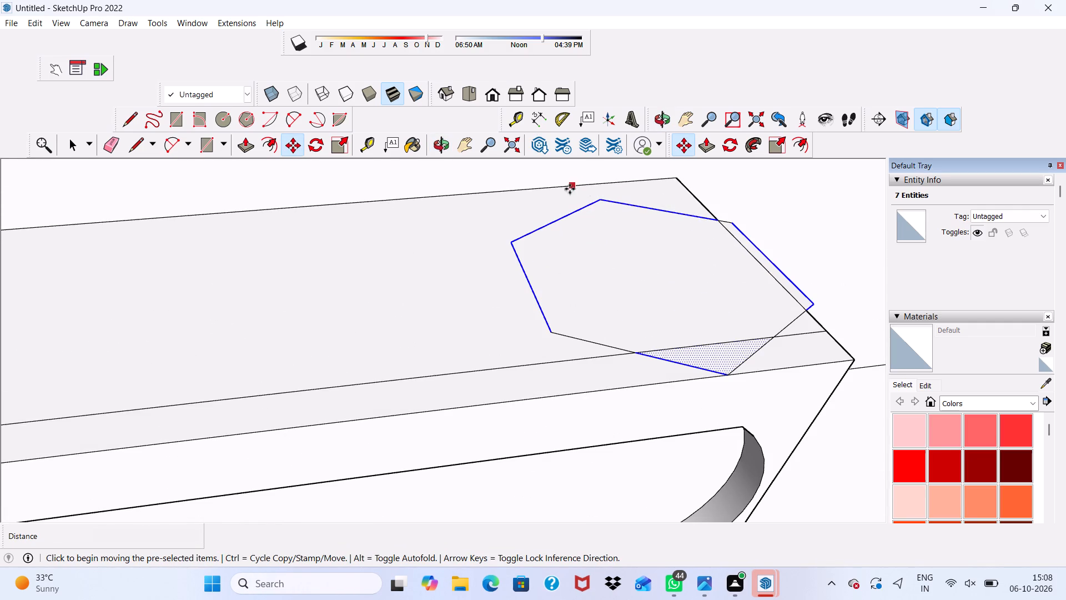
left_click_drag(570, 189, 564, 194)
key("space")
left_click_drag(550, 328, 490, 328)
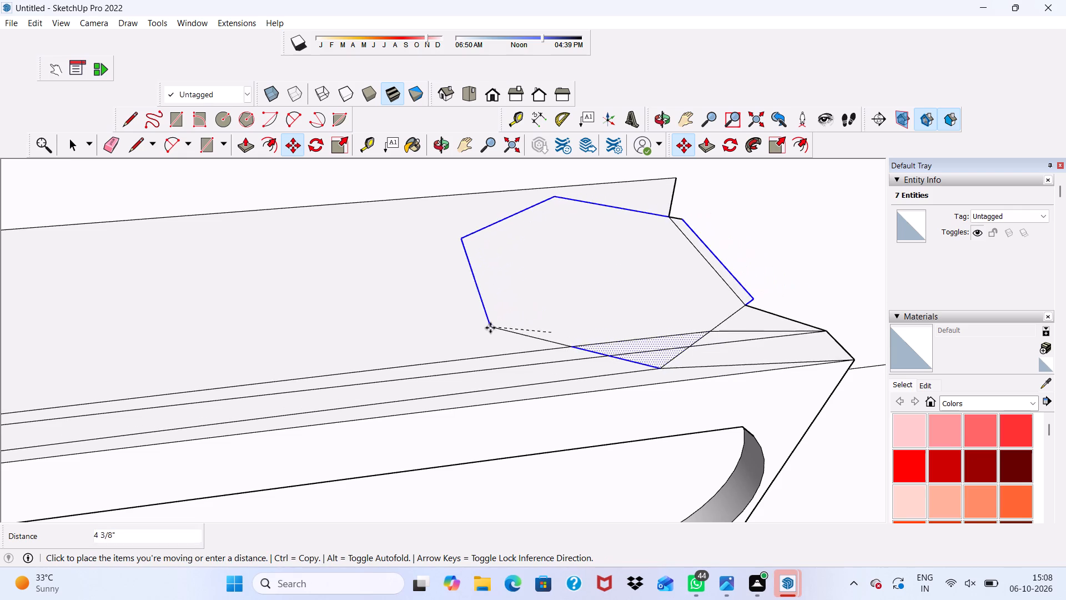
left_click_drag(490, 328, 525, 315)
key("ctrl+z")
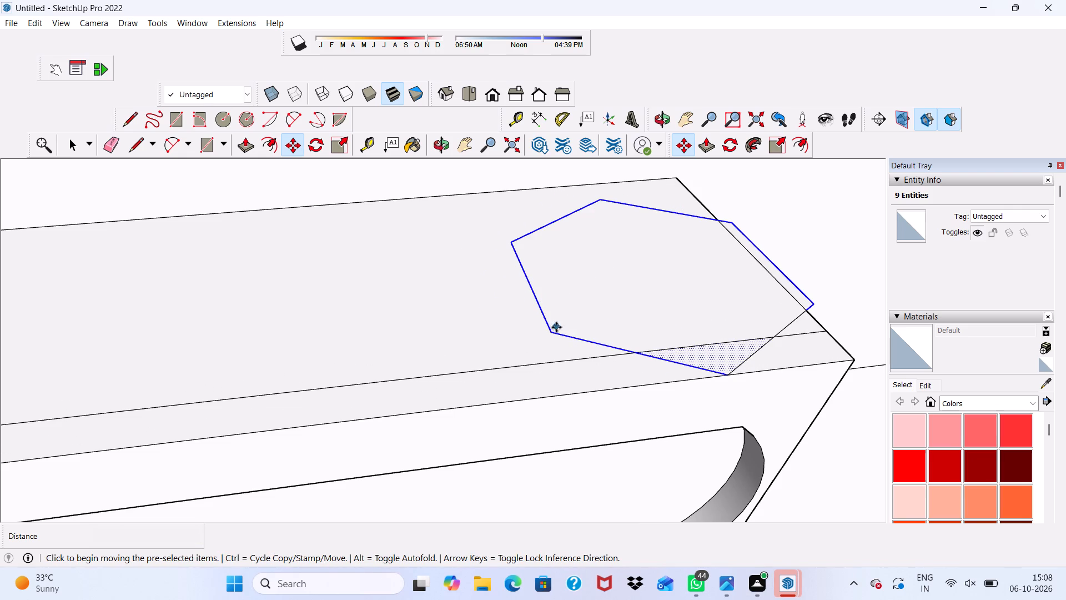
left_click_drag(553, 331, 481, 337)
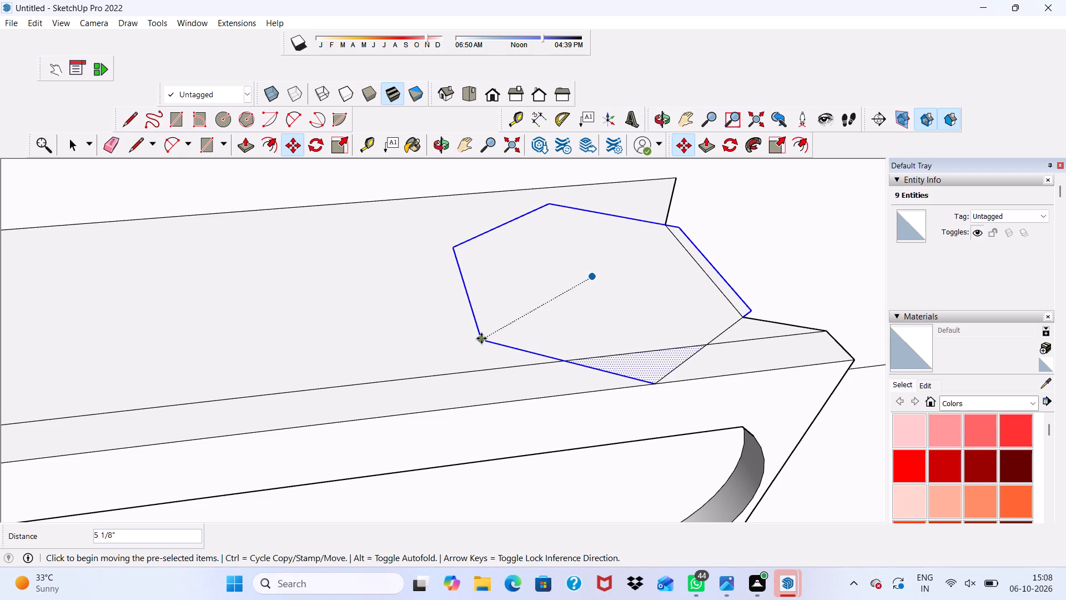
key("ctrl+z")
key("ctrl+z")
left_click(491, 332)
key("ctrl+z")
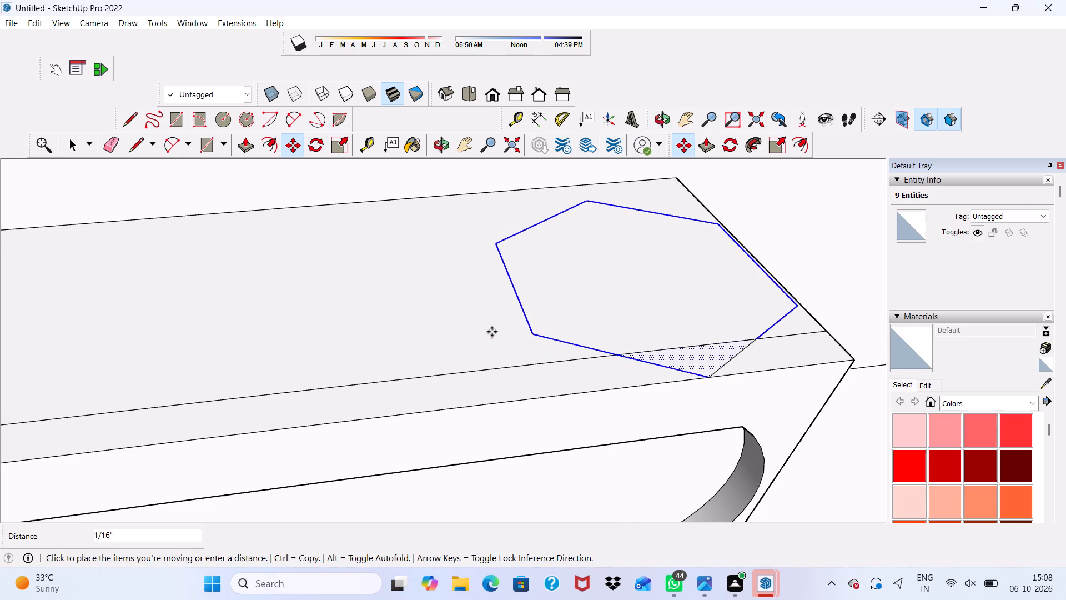
Erase the leftover seam lines on the upper beam's top face and on its end face away from the pilaster.
scroll(501, 251, "down", 12)
middle_click_drag(627, 284, 525, 134)
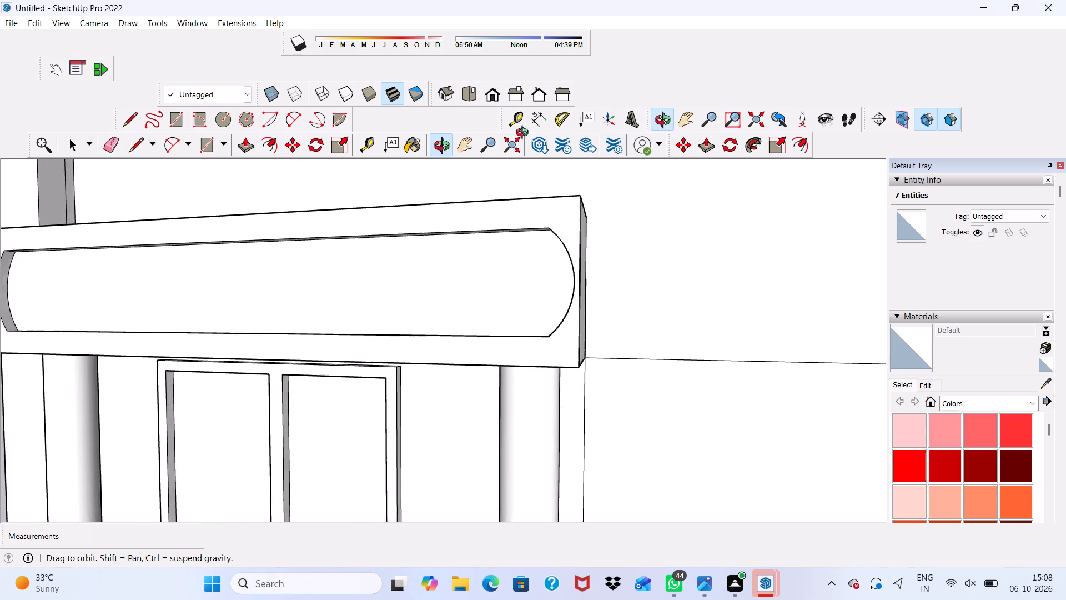
middle_click_drag(525, 134, 455, 202)
scroll(408, 211, "down", 5)
key("space")
left_click_drag(161, 311, 155, 304)
middle_click_drag(295, 206, 457, 315)
scroll(436, 269, "down", 1)
scroll(457, 315, "up", 1)
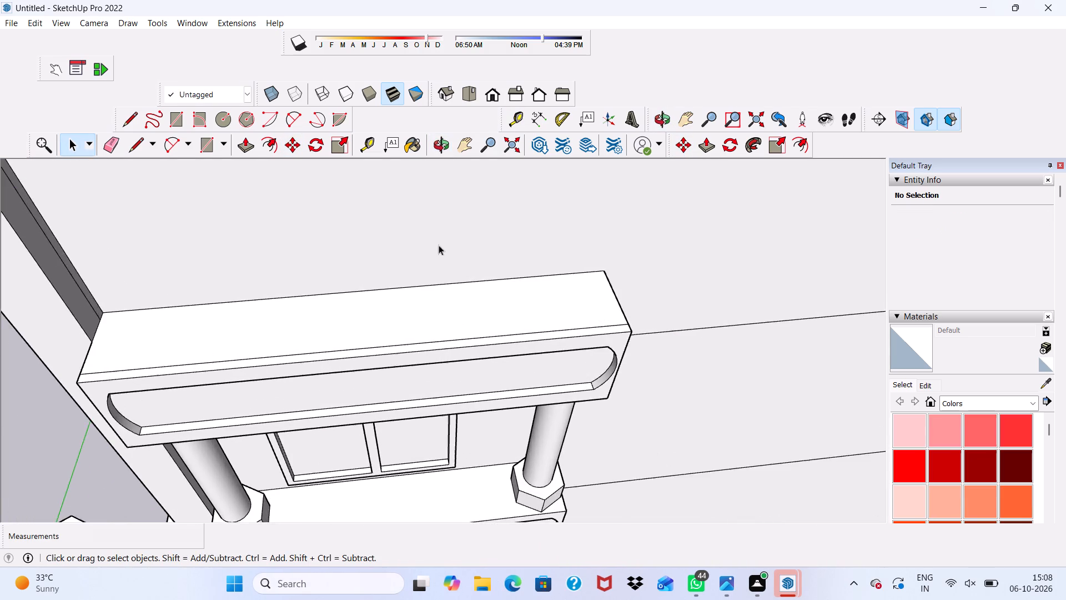
scroll(439, 245, "up", 1)
scroll(399, 171, "down", 3)
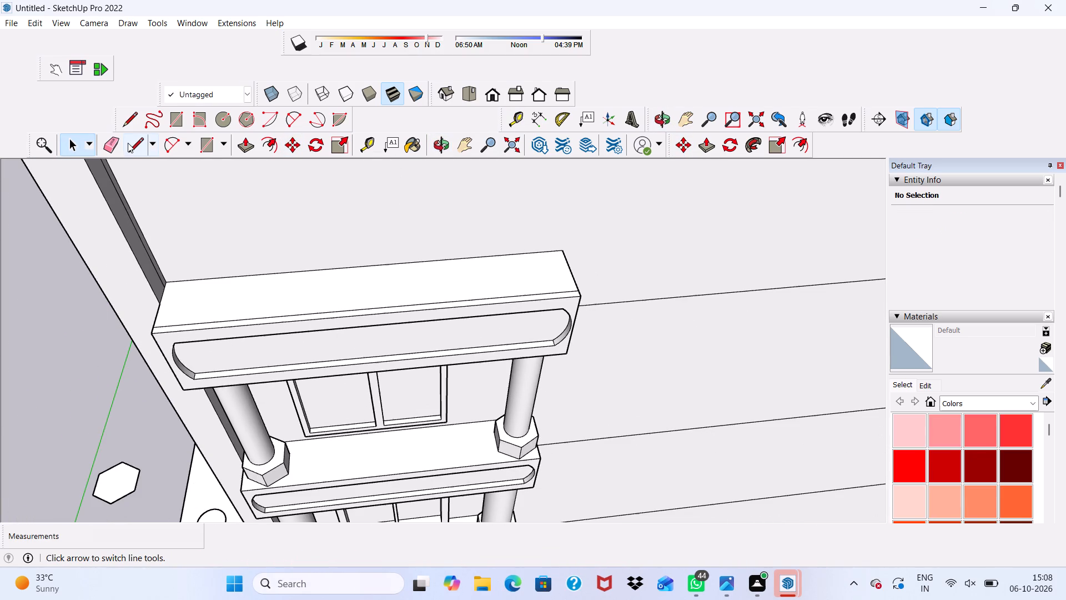
left_click(108, 139)
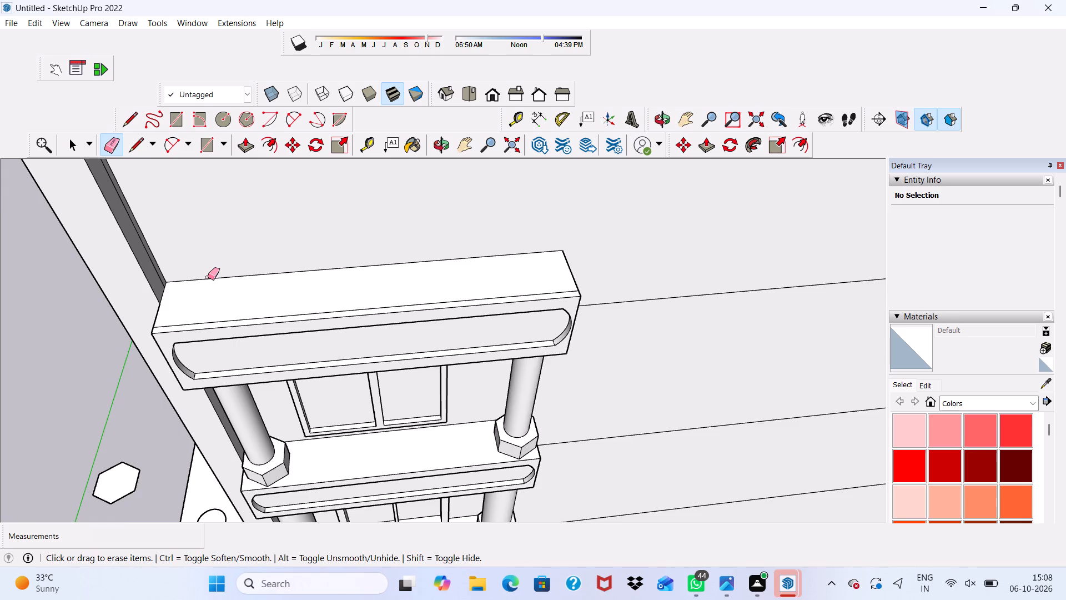
scroll(208, 277, "up", 4)
left_click(234, 341)
scroll(239, 299, "down", 4)
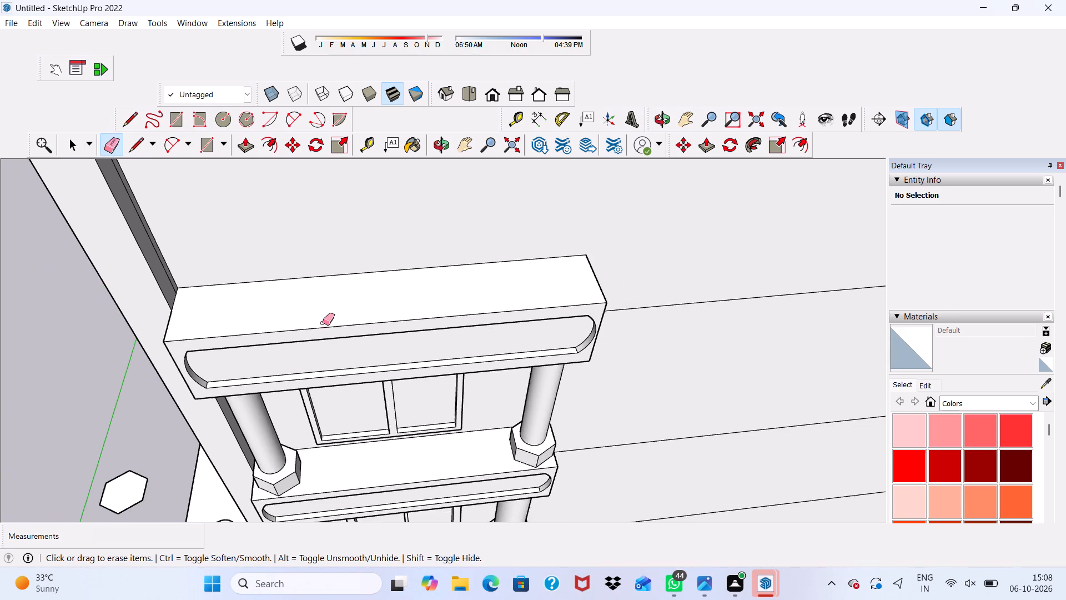
middle_click_drag(304, 299, 100, 245)
scroll(380, 369, "up", 8)
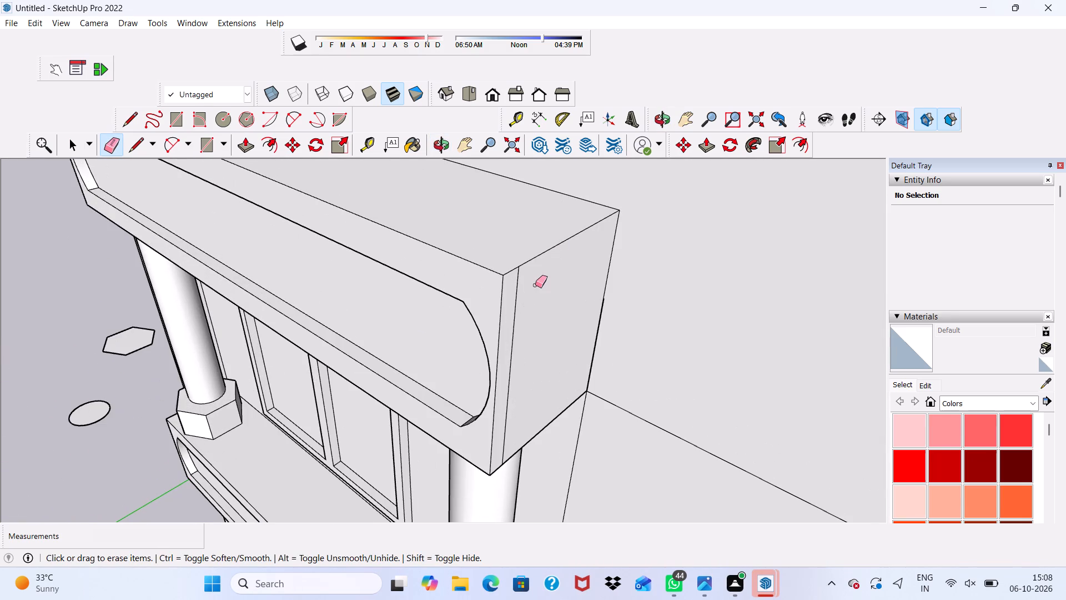
left_click_drag(520, 292, 514, 304)
scroll(522, 258, "down", 3)
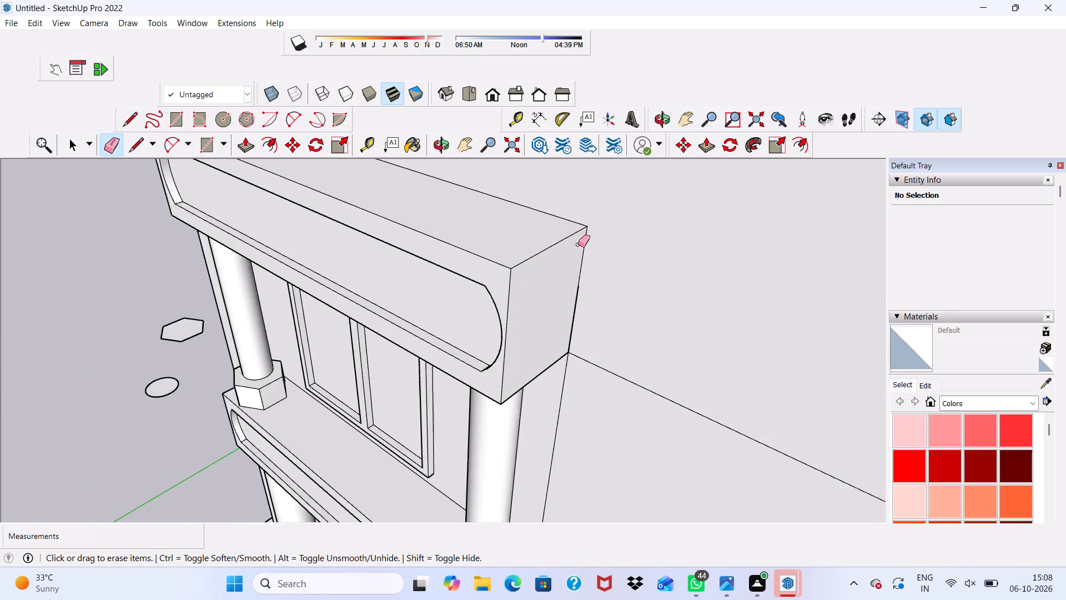
Erase the leftover seam lines on the upper beam's underside and on its end face beside the pilaster.
scroll(578, 244, "down", 6)
middle_click_drag(442, 312, 660, 113)
scroll(508, 191, "up", 4)
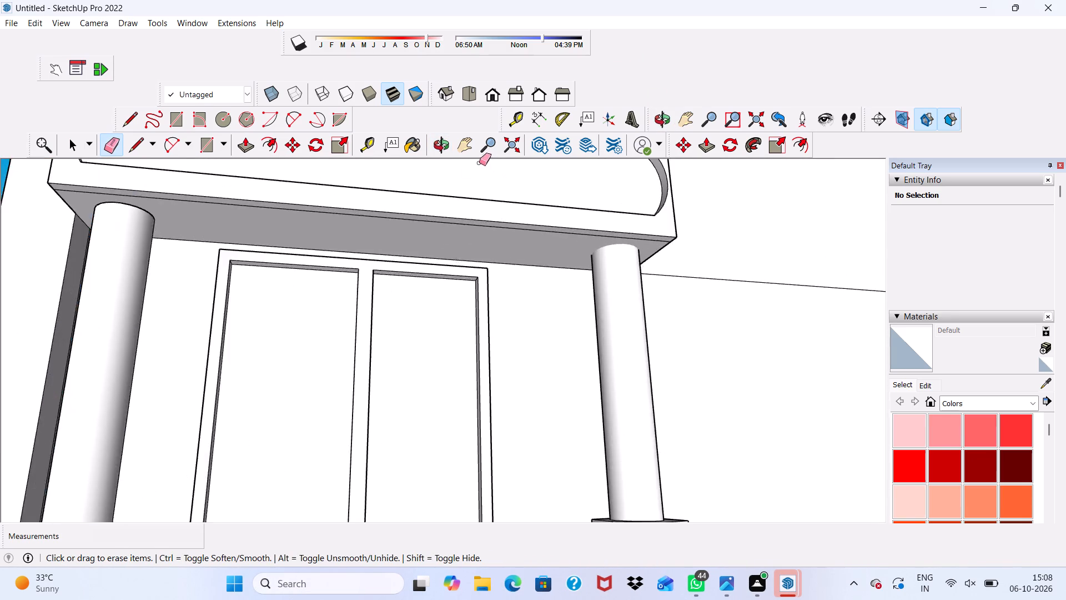
scroll(479, 163, "up", 4)
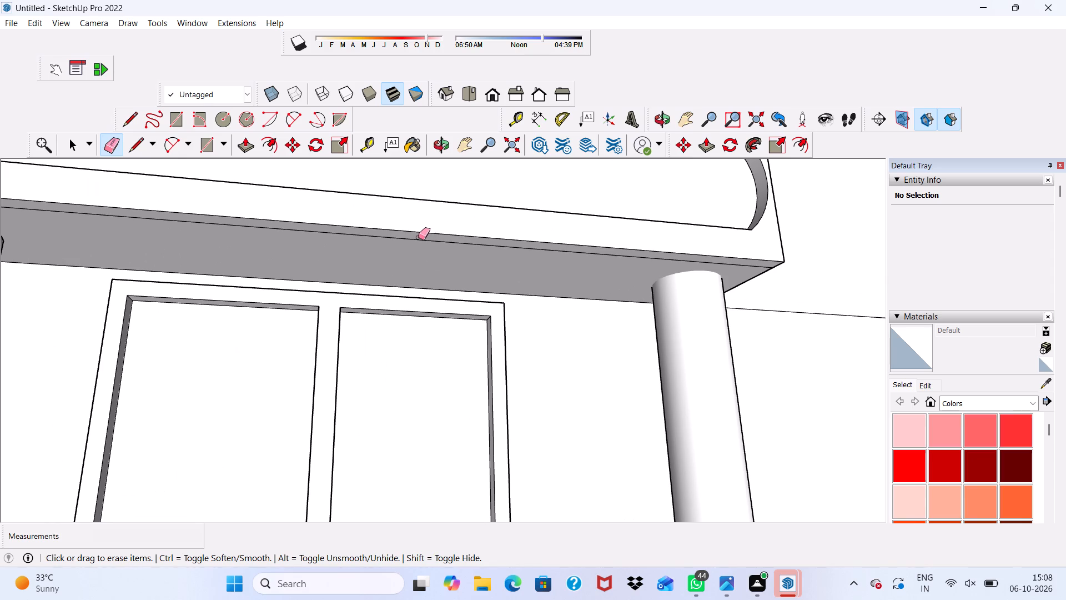
left_click_drag(418, 237, 415, 244)
scroll(401, 209, "down", 8)
scroll(577, 156, "up", 1)
scroll(577, 156, "down", 1)
middle_click_drag(574, 192, 599, 227)
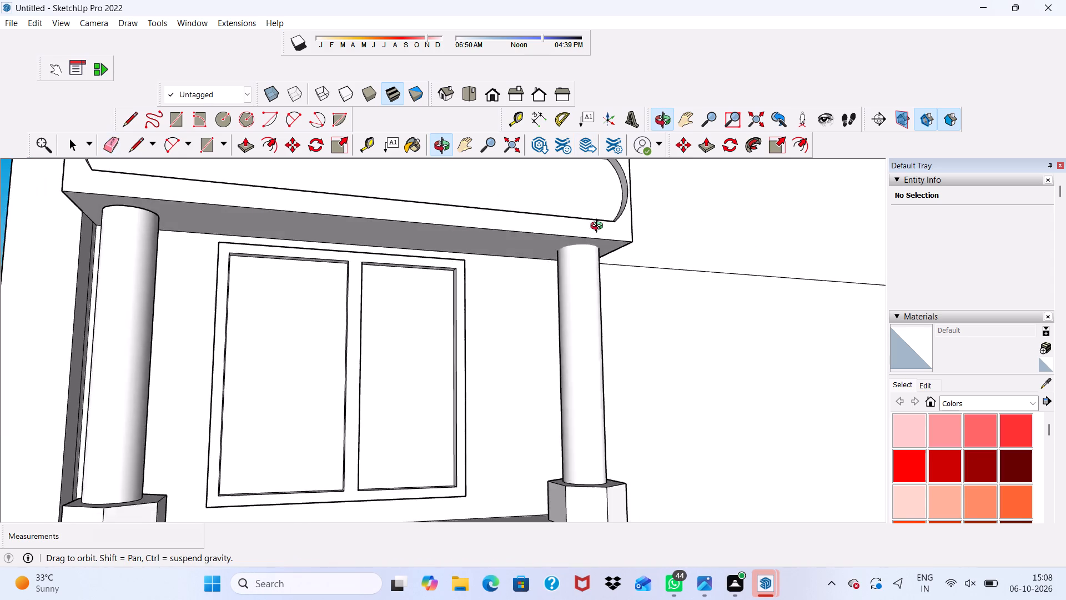
middle_click_drag(599, 227, 698, 302)
scroll(107, 122, "down", 7)
scroll(77, 223, "up", 5)
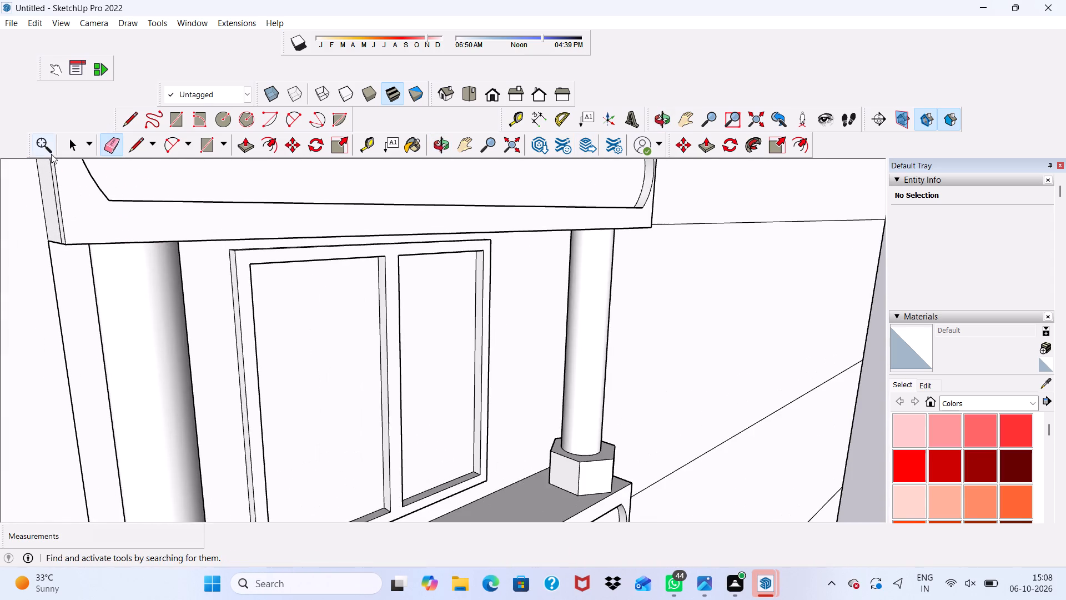
scroll(51, 154, "up", 20)
scroll(51, 154, "up", 3)
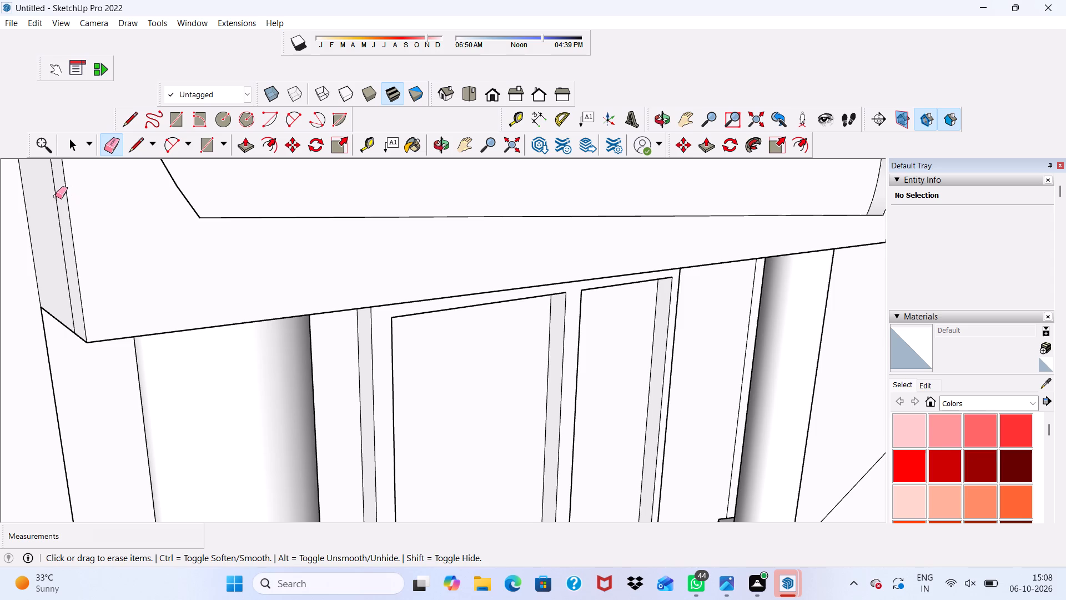
left_click(56, 196)
scroll(56, 194, "down", 10)
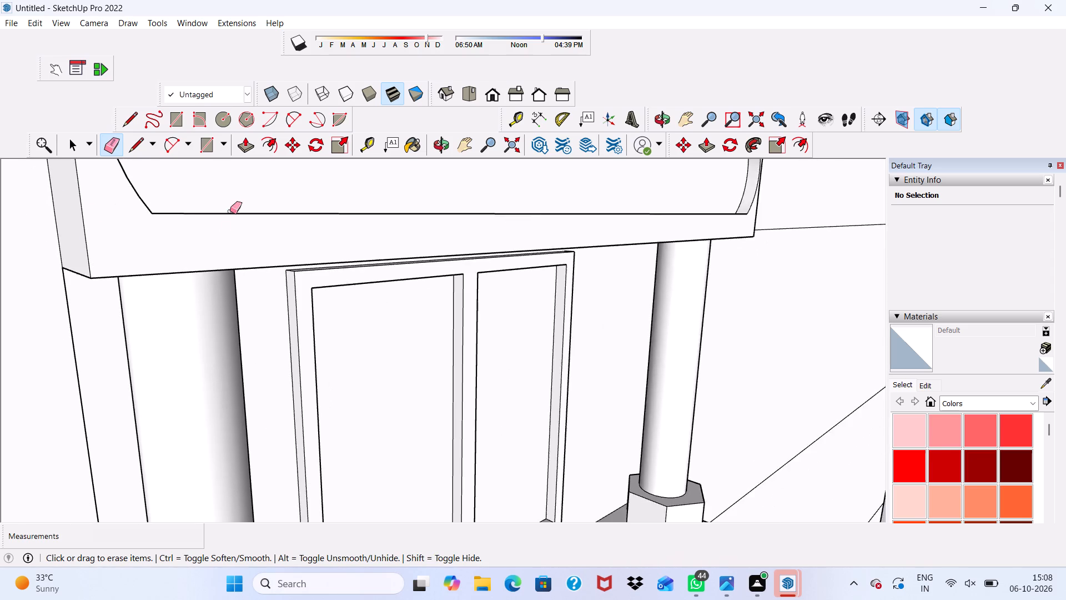
scroll(230, 211, "down", 4)
key("space")
Examine the upper and lower beams and the columns between them on the front facade.
scroll(233, 218, "down", 6)
middle_click_drag(274, 213, 14, 209)
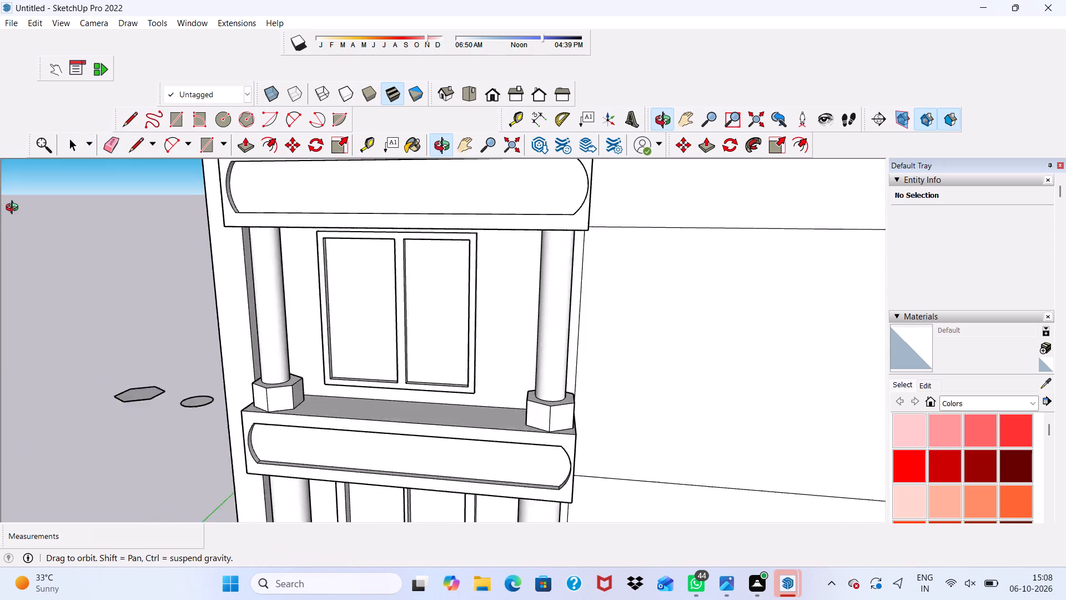
middle_click_drag(14, 209, 8, 207)
scroll(253, 171, "down", 8)
scroll(366, 12, "up", 6)
scroll(401, 124, "down", 1)
scroll(446, 259, "up", 7)
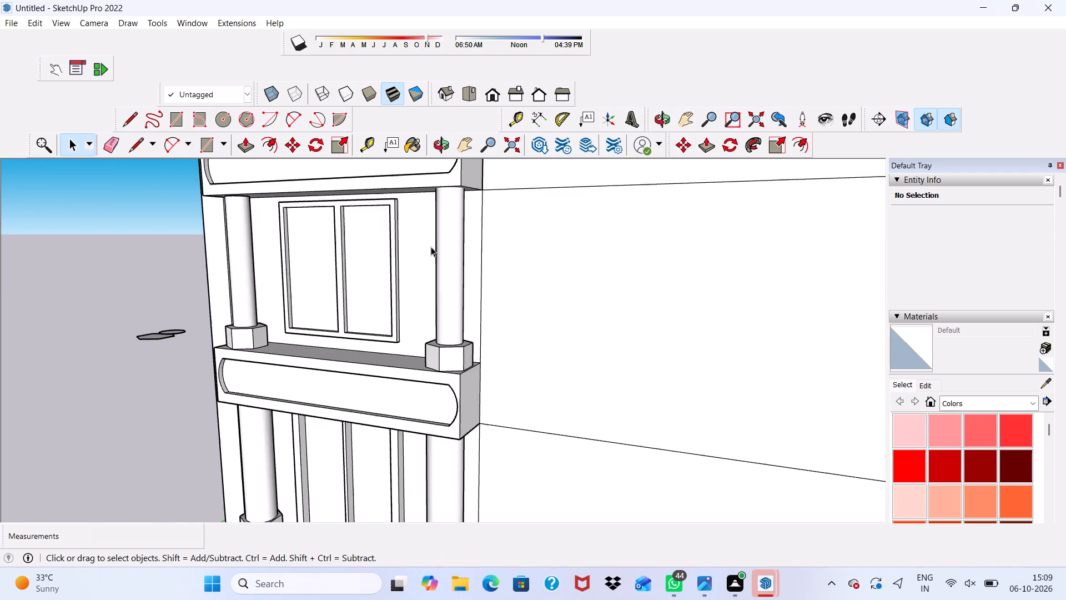
scroll(386, 264, "down", 8)
scroll(389, 176, "up", 7)
scroll(368, 167, "down", 1)
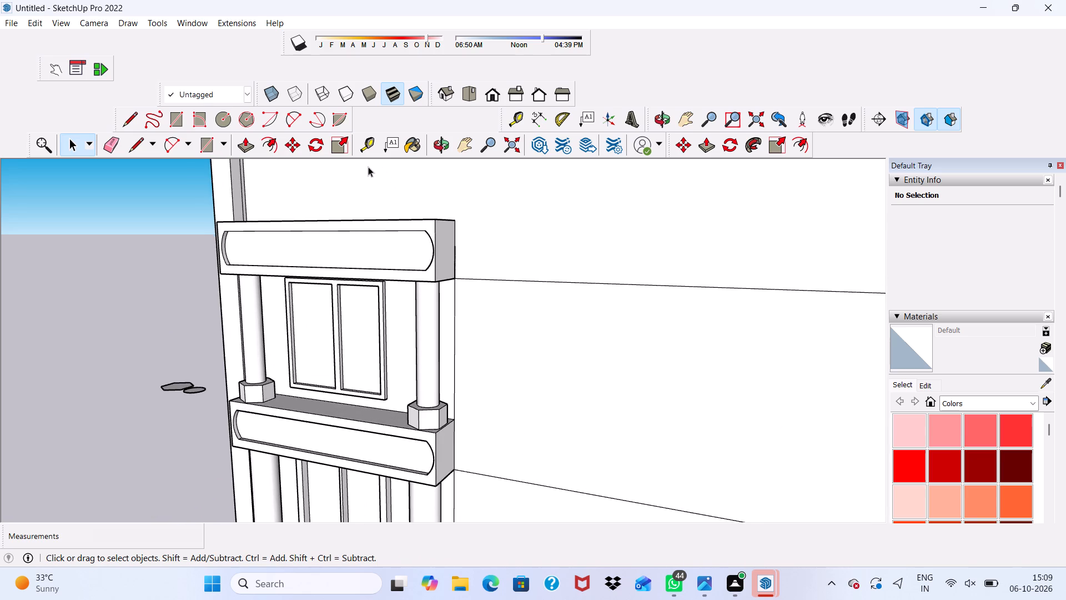
Draw a six-sided polygon with an inscribed radius of about 10 3/4" on the upper beam's top face, at the end away from the pilaster.
middle_click_drag(368, 167, 515, 296)
scroll(411, 153, "up", 1)
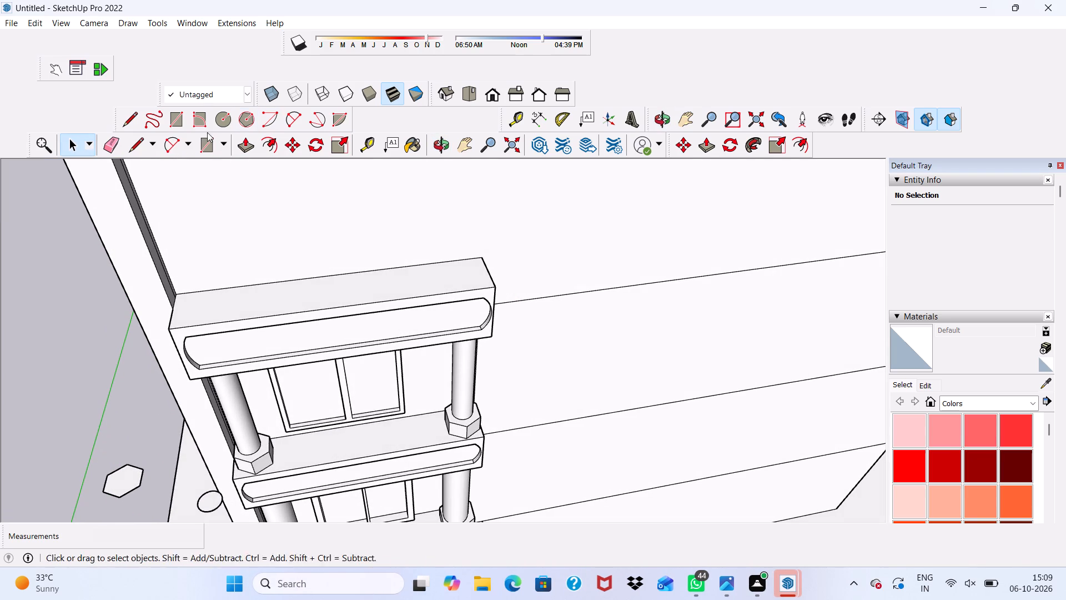
left_click(249, 112)
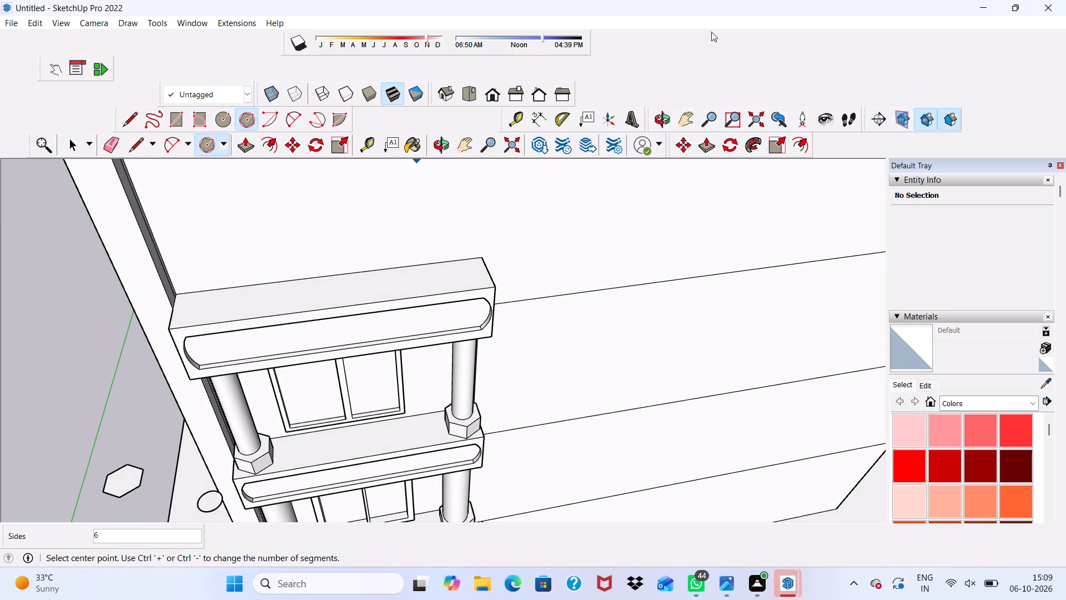
scroll(851, 423, "down", 2)
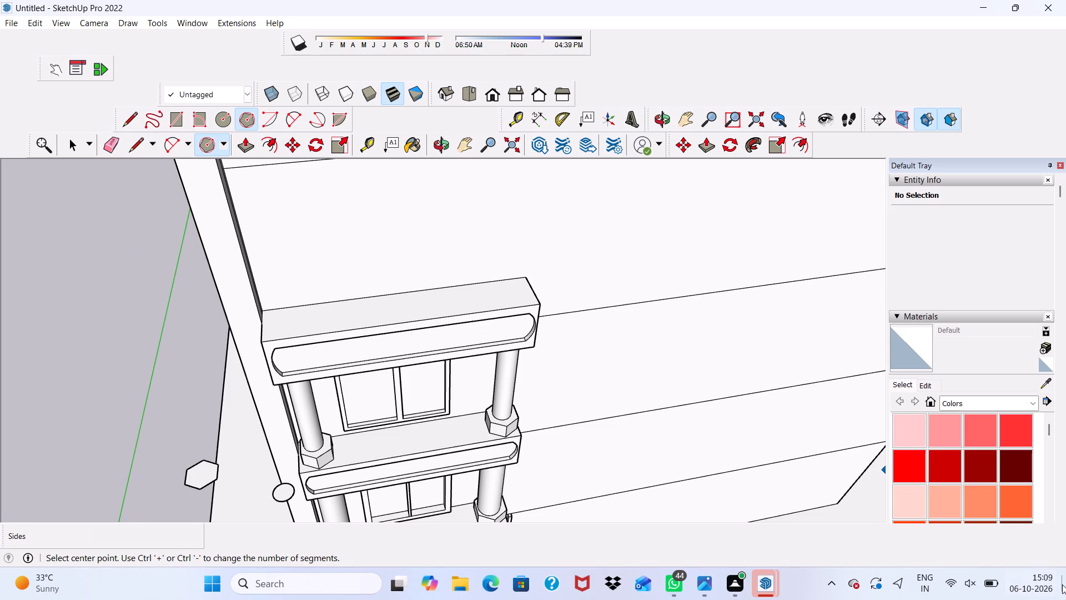
scroll(999, 559, "up", 2)
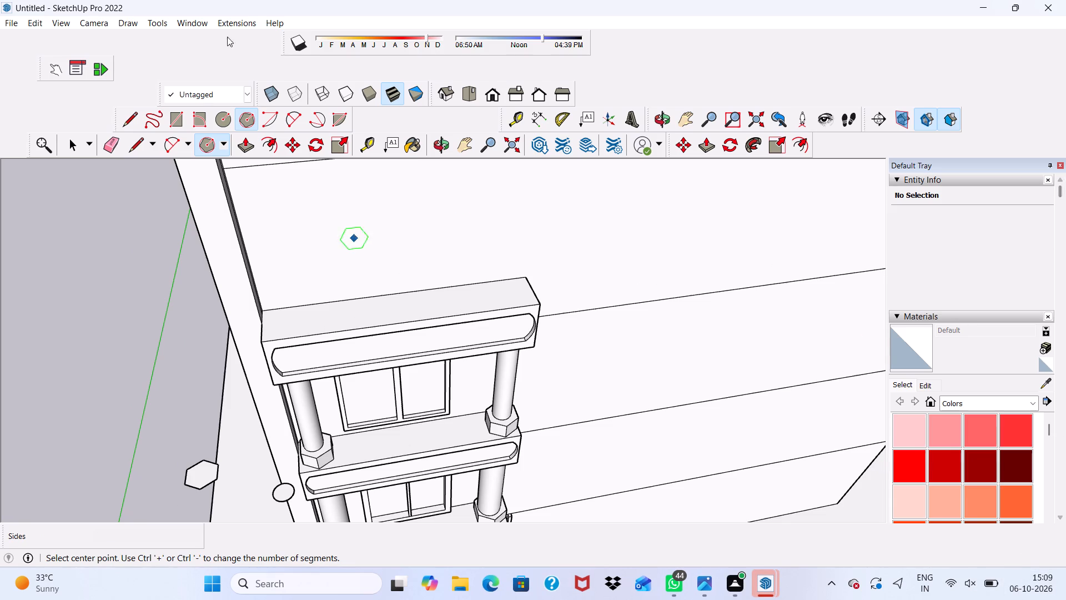
scroll(422, 43, "up", 2)
scroll(501, 314, "up", 8)
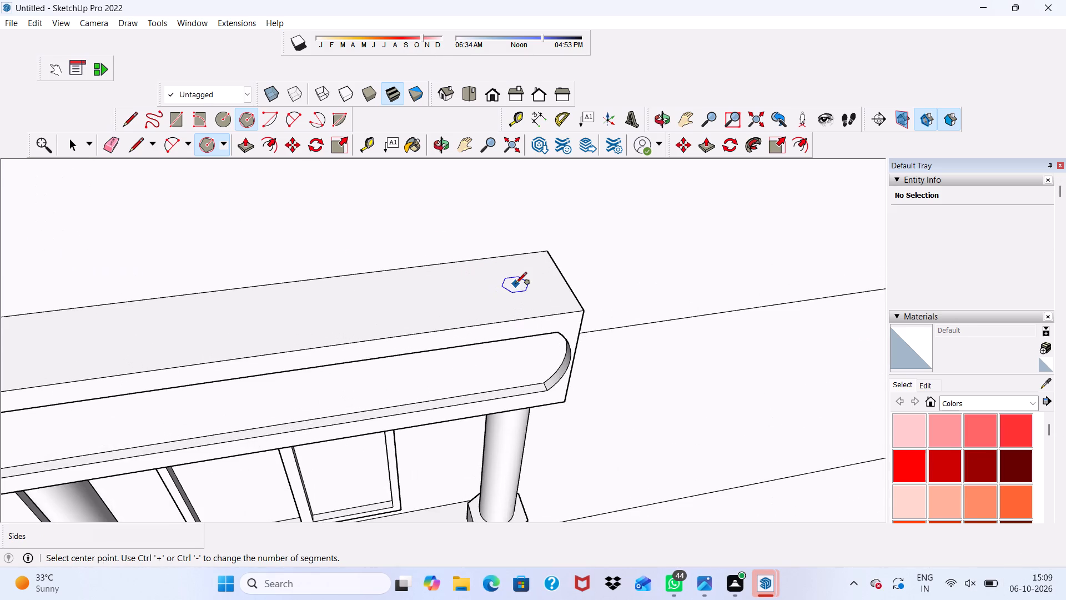
scroll(515, 284, "up", 4)
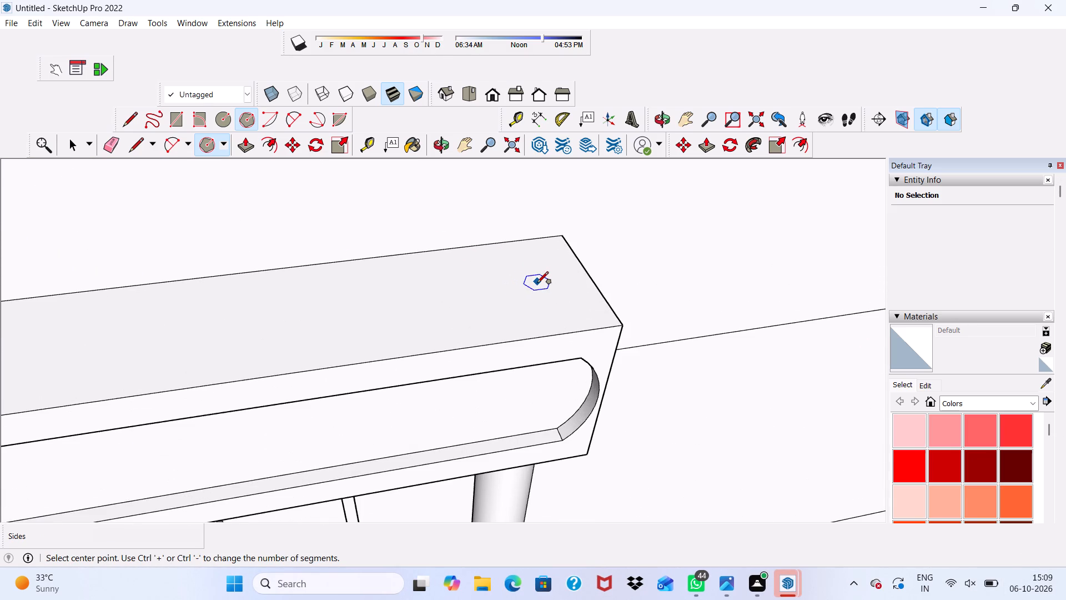
left_click(539, 286)
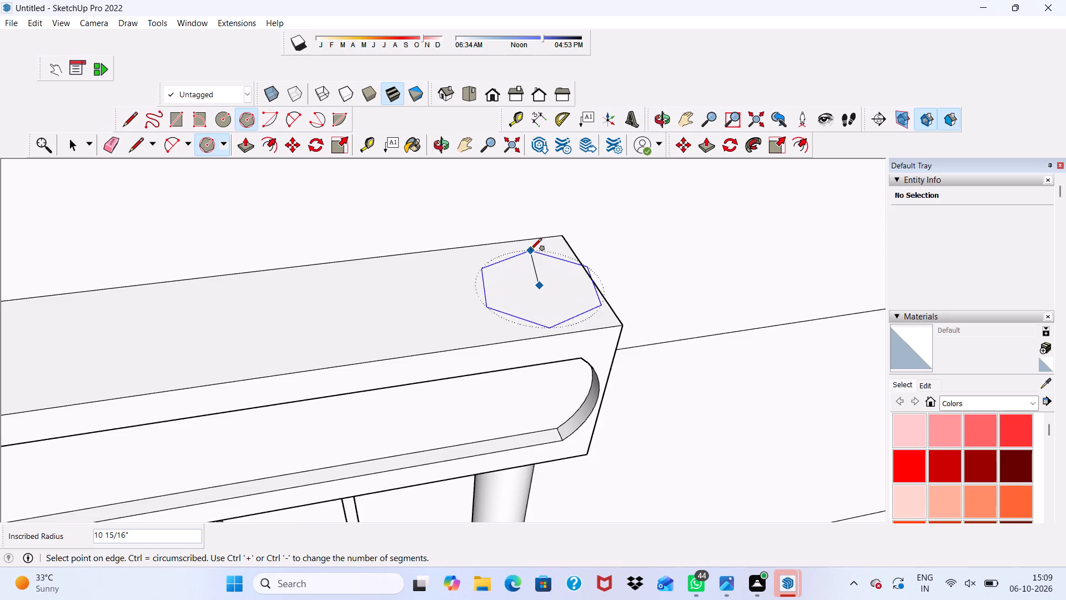
scroll(530, 251, "up", 3)
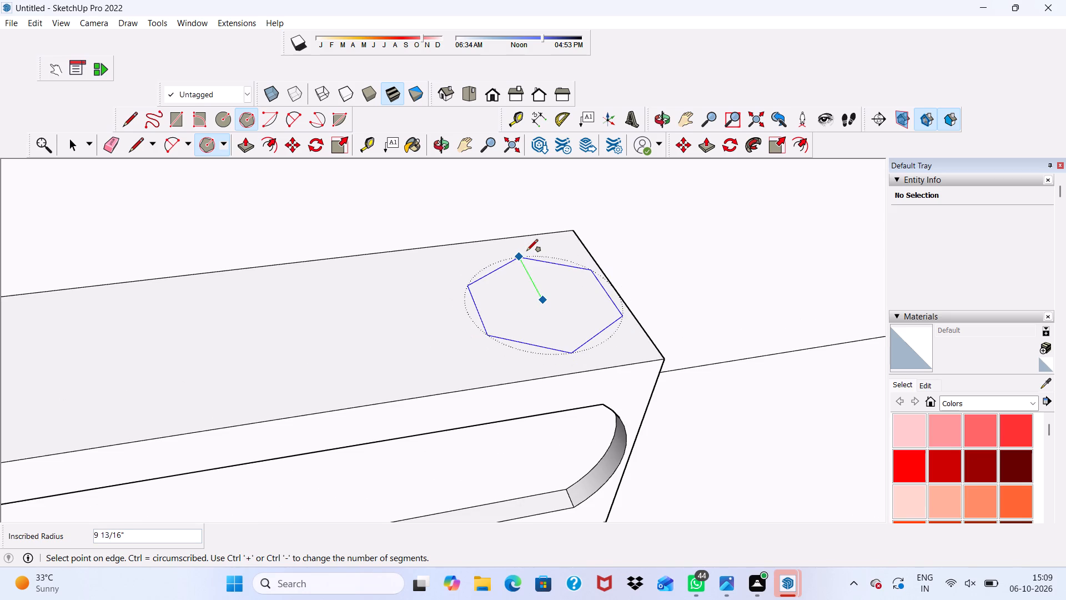
left_click(521, 249)
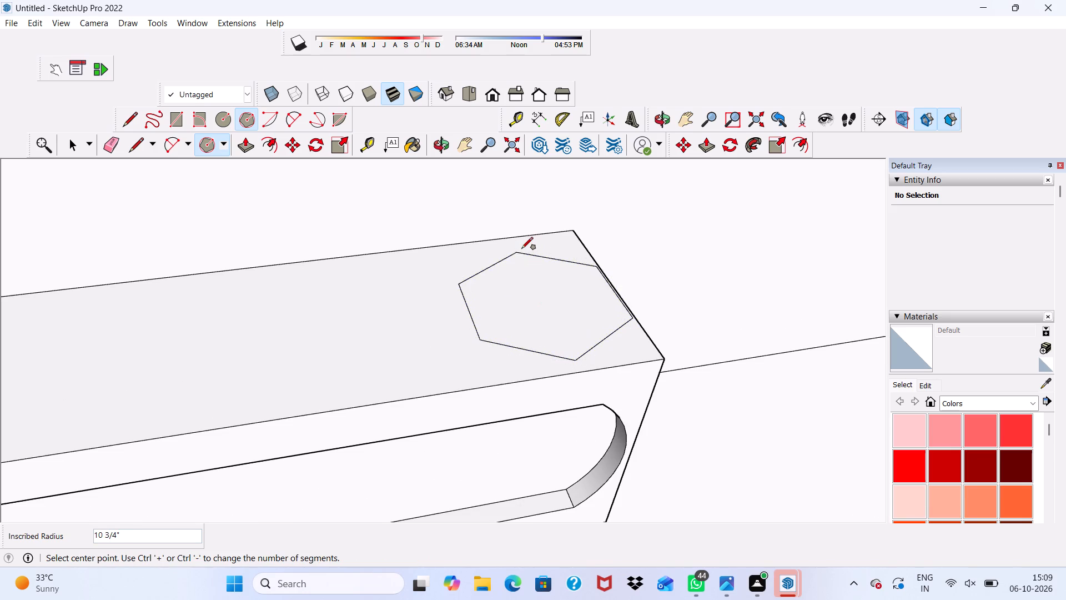
scroll(521, 250, "down", 8)
left_click(597, 269)
key("space")
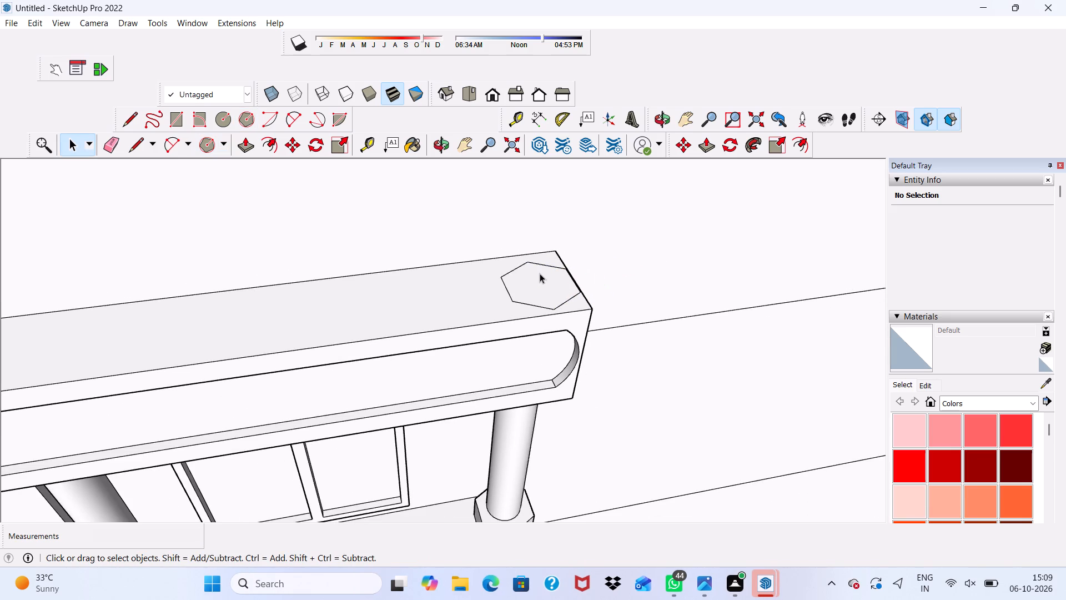
Copy the hexagon along the upper beam's top face to the end beside the pilaster, about 11' 5 1/4" away.
double_click(540, 273)
left_click(289, 147)
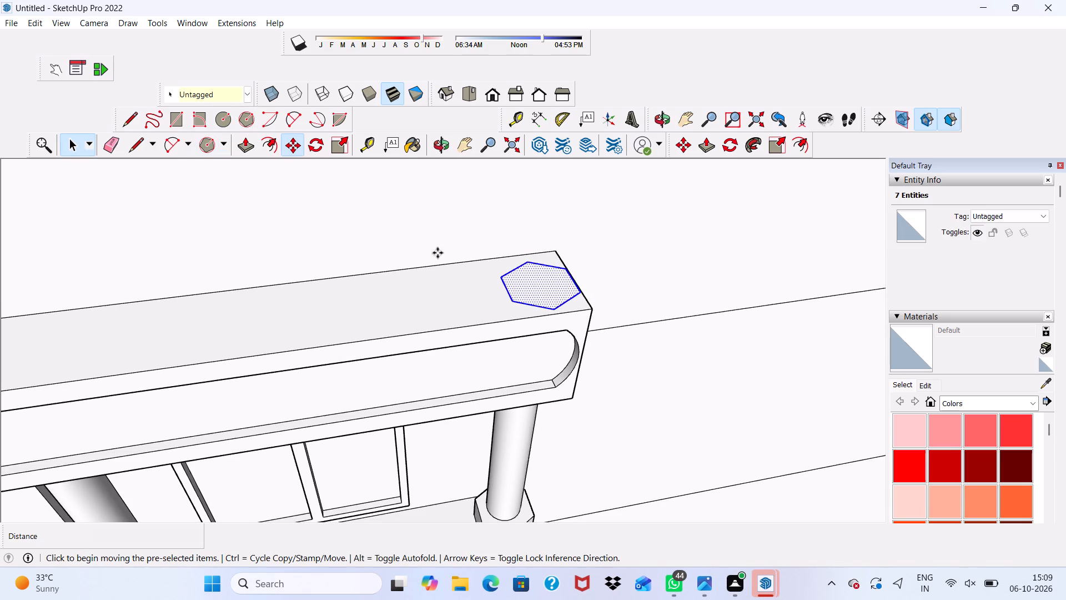
left_click(541, 280)
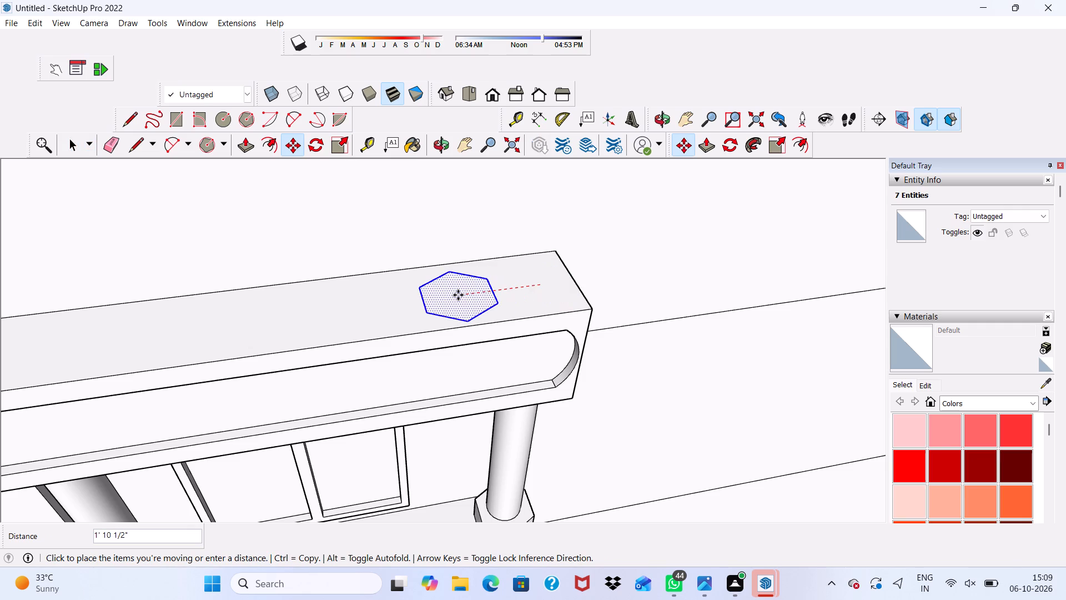
scroll(288, 272, "down", 8)
scroll(205, 309, "up", 4)
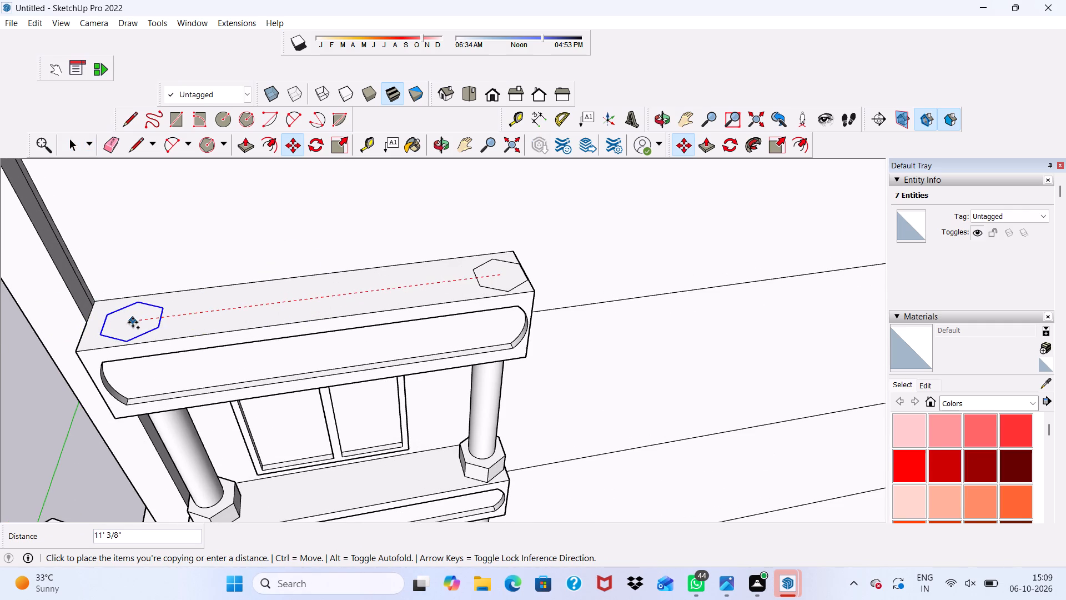
left_click(116, 316)
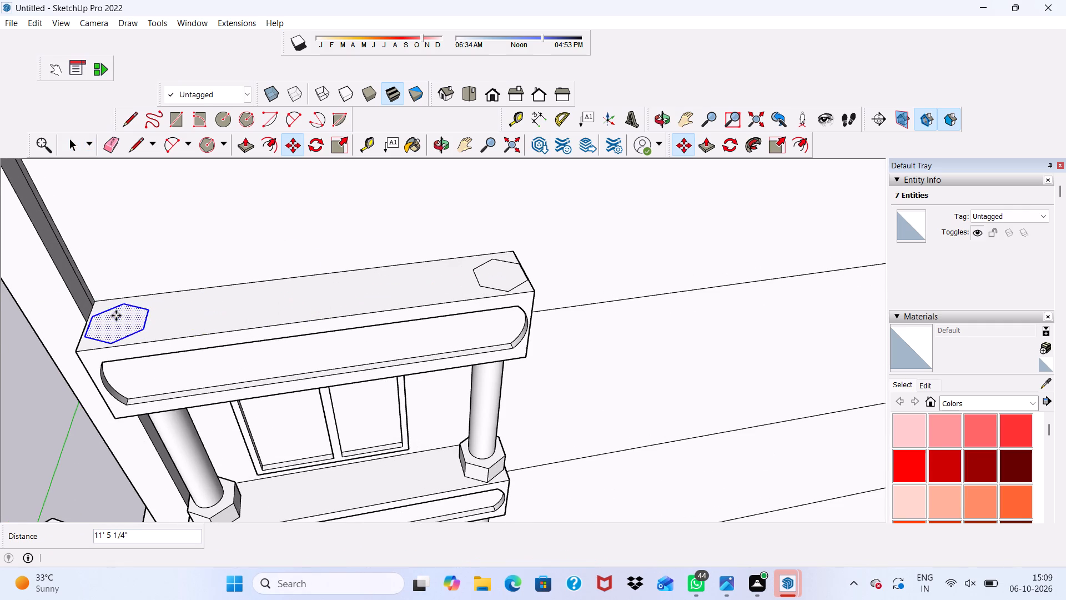
scroll(116, 316, "down", 2)
key("space")
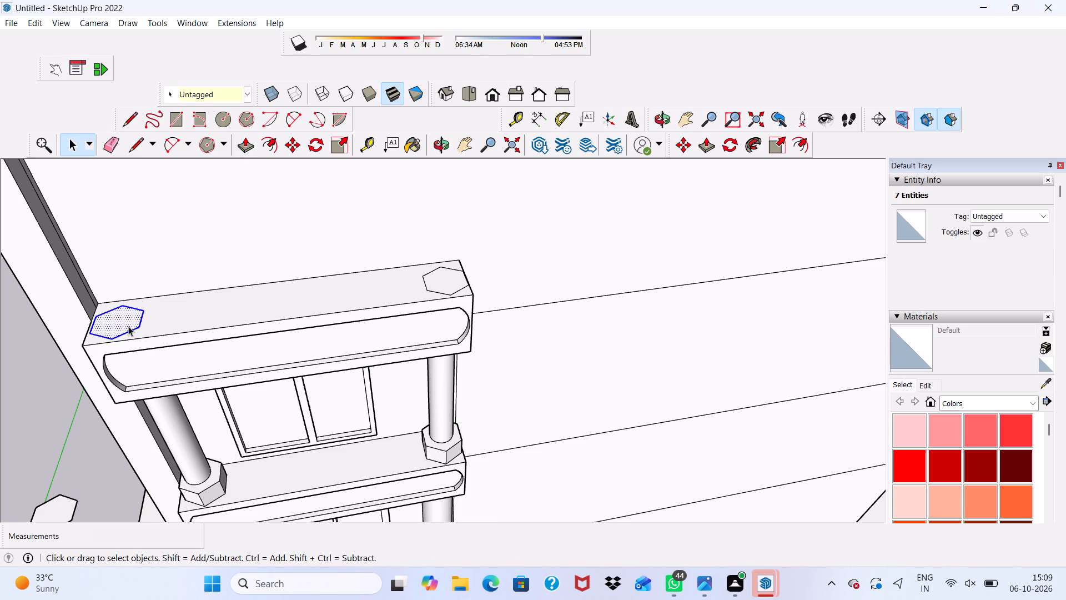
Extrude the copied hexagon beside the pilaster 1' upward with Push/Pull to form a column base.
left_click(238, 138)
scroll(147, 366, "up", 3)
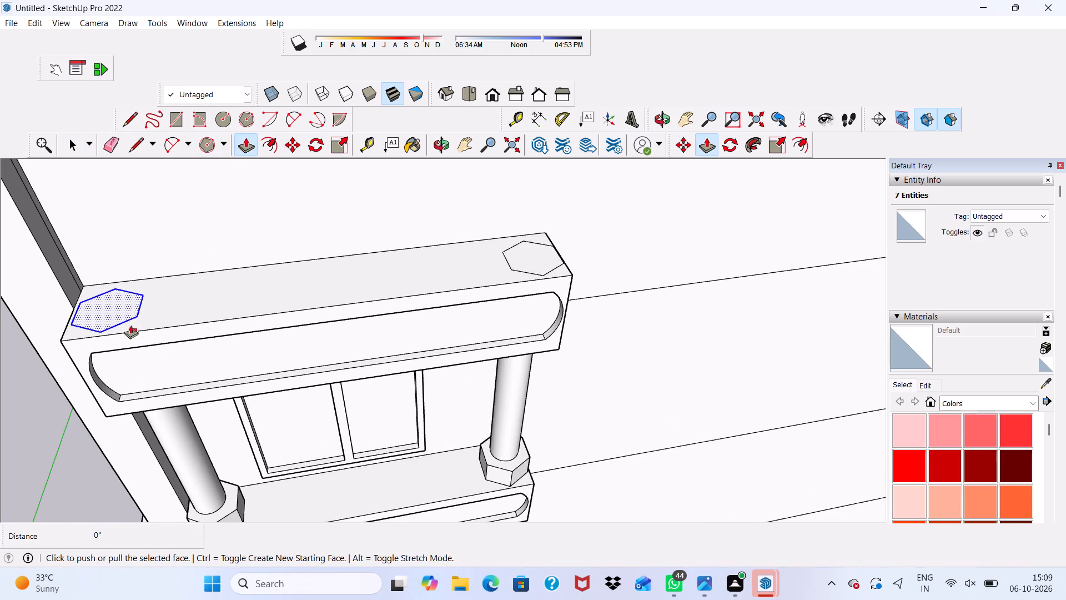
left_click(100, 294)
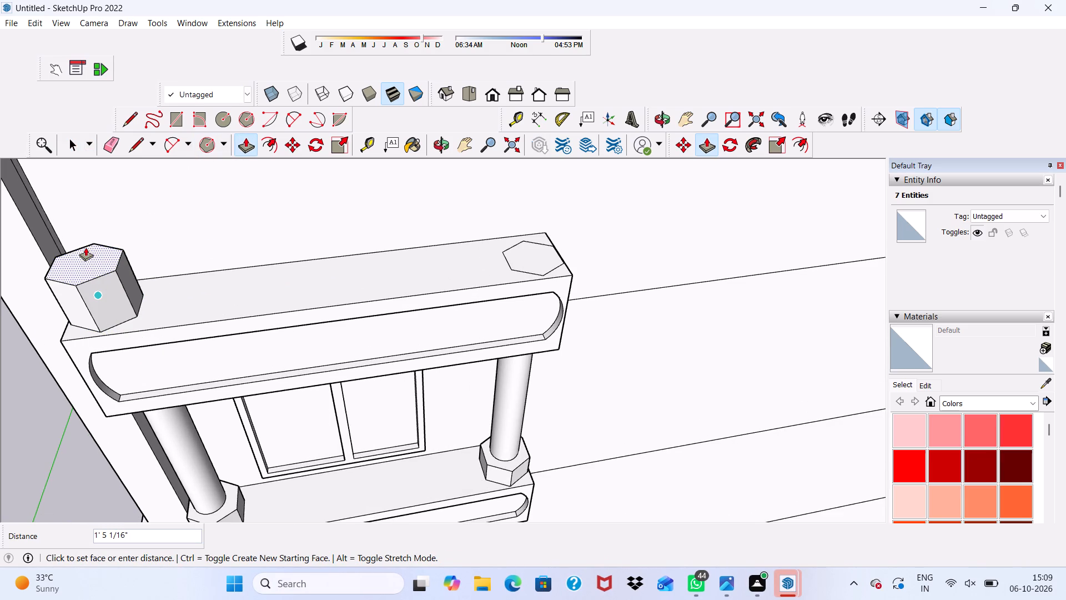
type("1'")
key("Return")
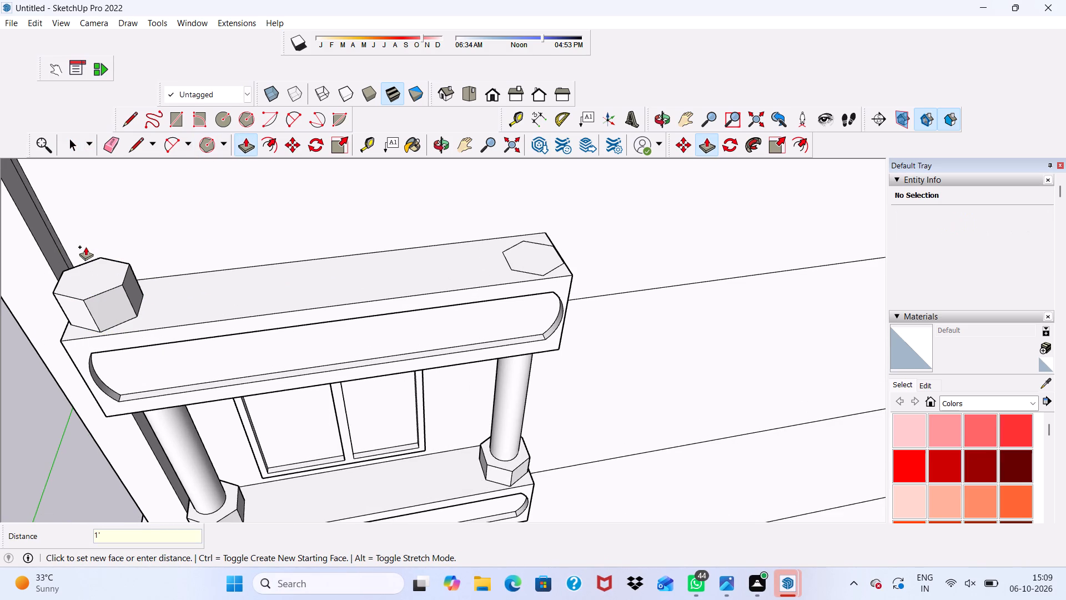
Extrude the original hexagon at the beam end away from the pilaster 1' upward to form the second column base.
scroll(147, 286, "down", 1)
scroll(602, 253, "up", 3)
scroll(402, 277, "up", 3)
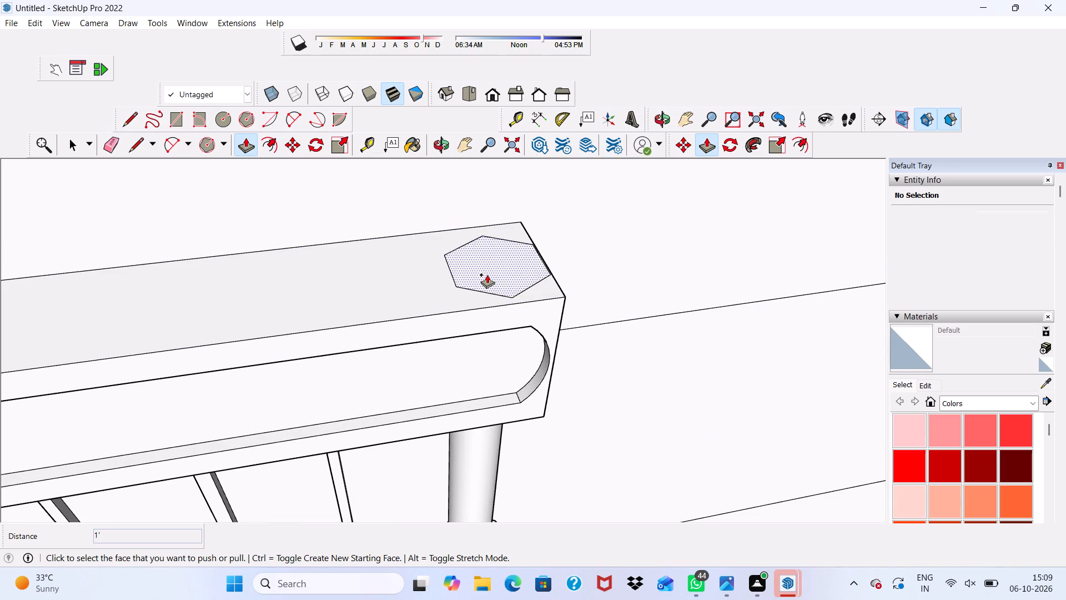
left_click(487, 274)
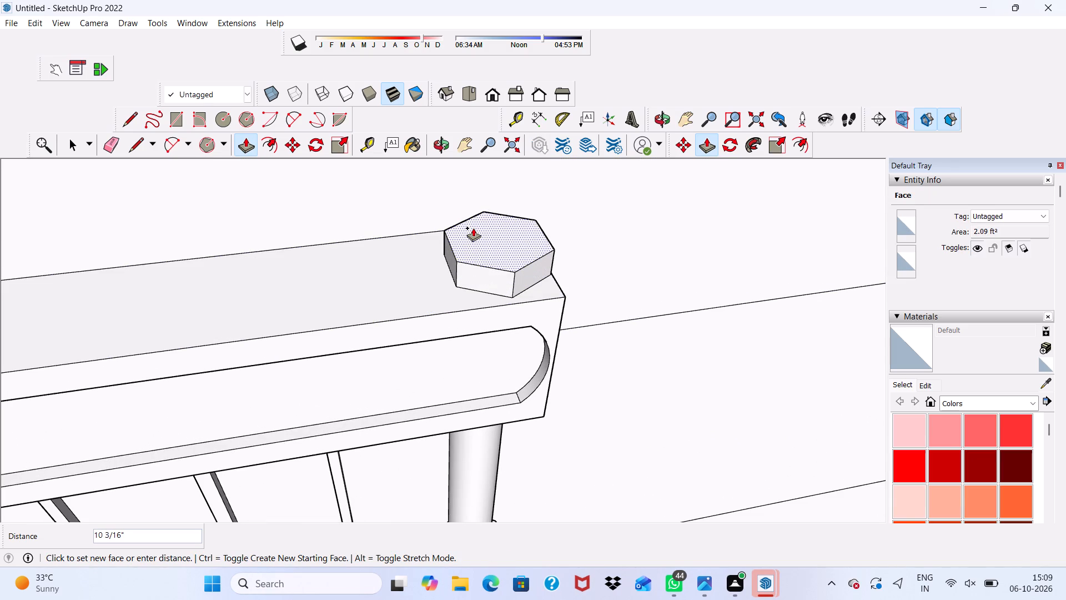
type("1'")
key("Return")
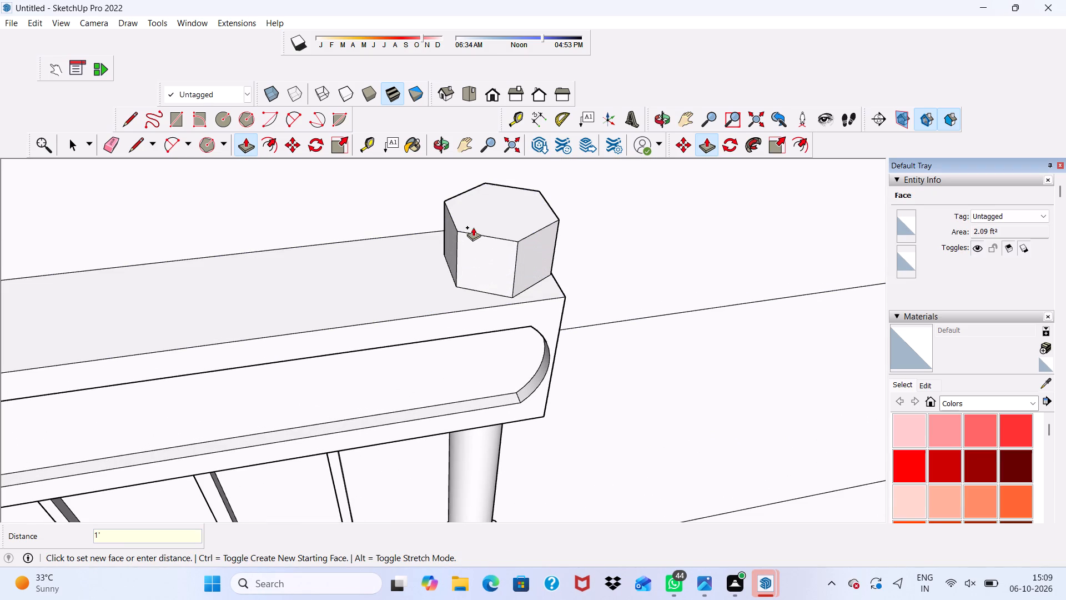
Draw a circle with a radius of about 7" centred on top of the hexagonal base away from the pilaster.
left_click(208, 140)
scroll(476, 214, "up", 4)
scroll(520, 187, "down", 1)
scroll(365, 164, "up", 3)
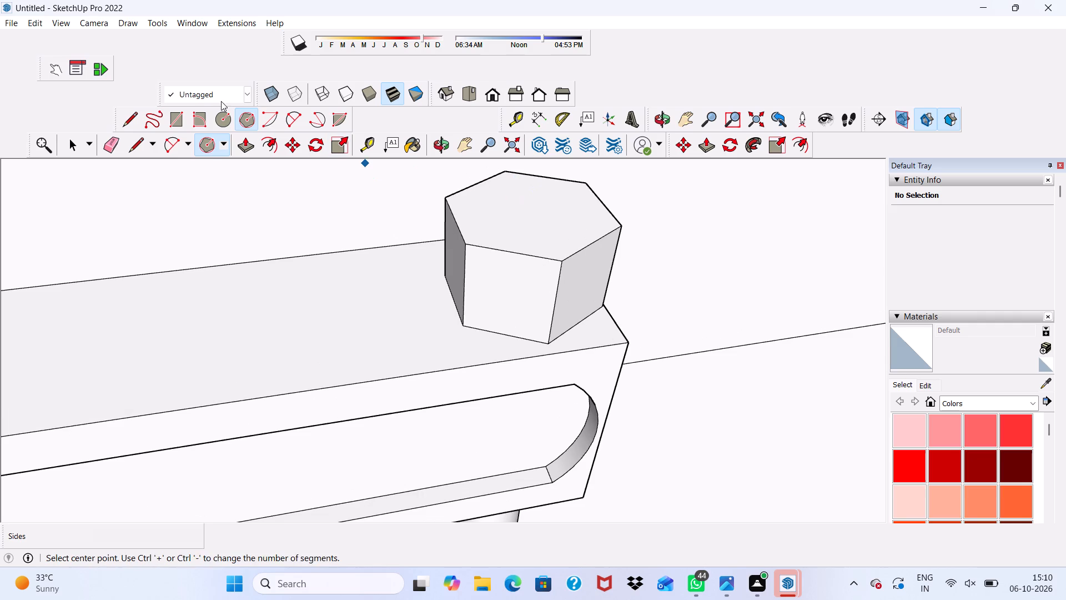
left_click(220, 112)
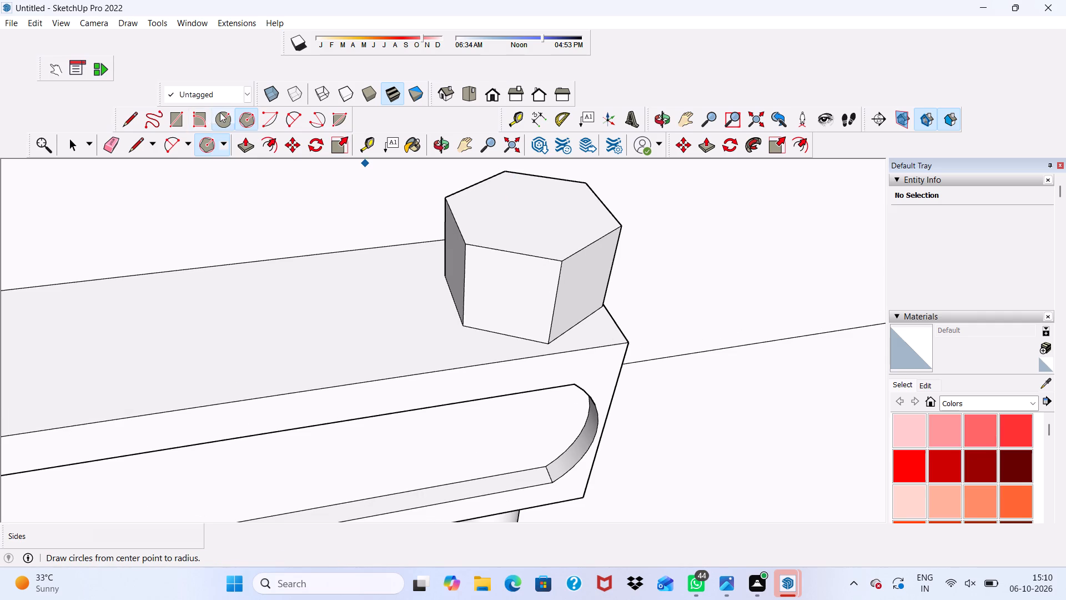
scroll(437, 211, "up", 4)
scroll(547, 196, "down", 4)
middle_click_drag(547, 196, 425, 232)
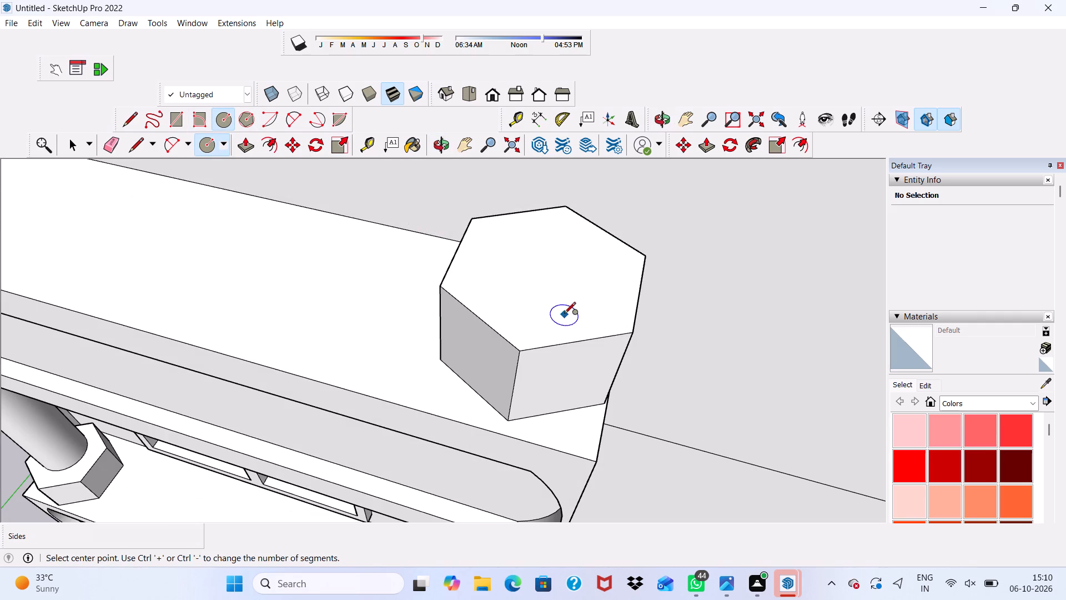
left_click(542, 261)
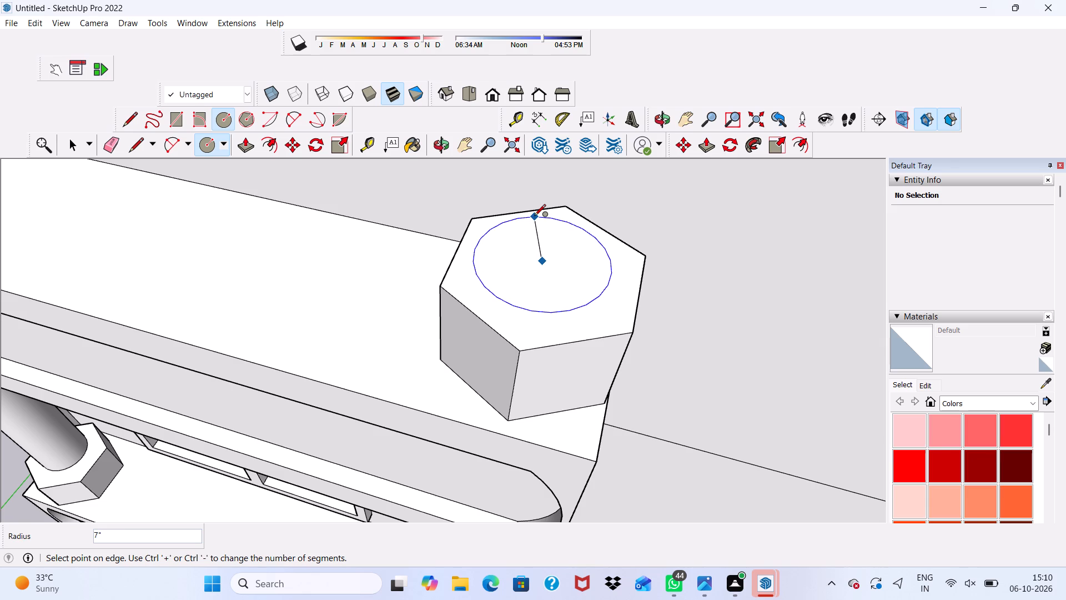
left_click(534, 217)
scroll(534, 217, "down", 8)
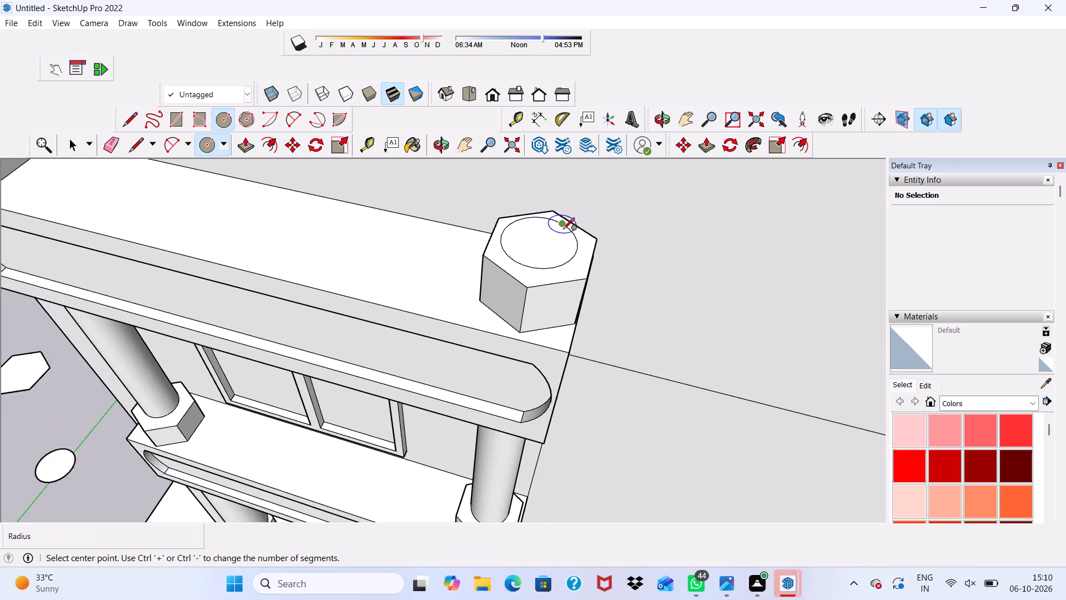
scroll(563, 230, "down", 3)
key("space")
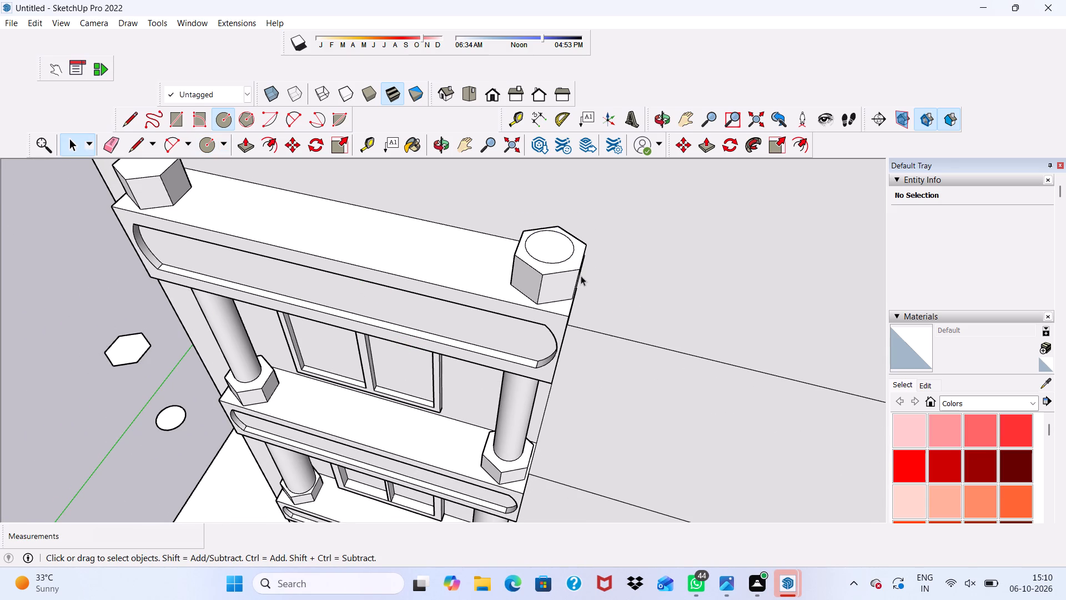
Copy the circle and its face onto the top of the hexagonal base beside the pilaster, about 11' 4 1/4" away.
double_click(549, 257)
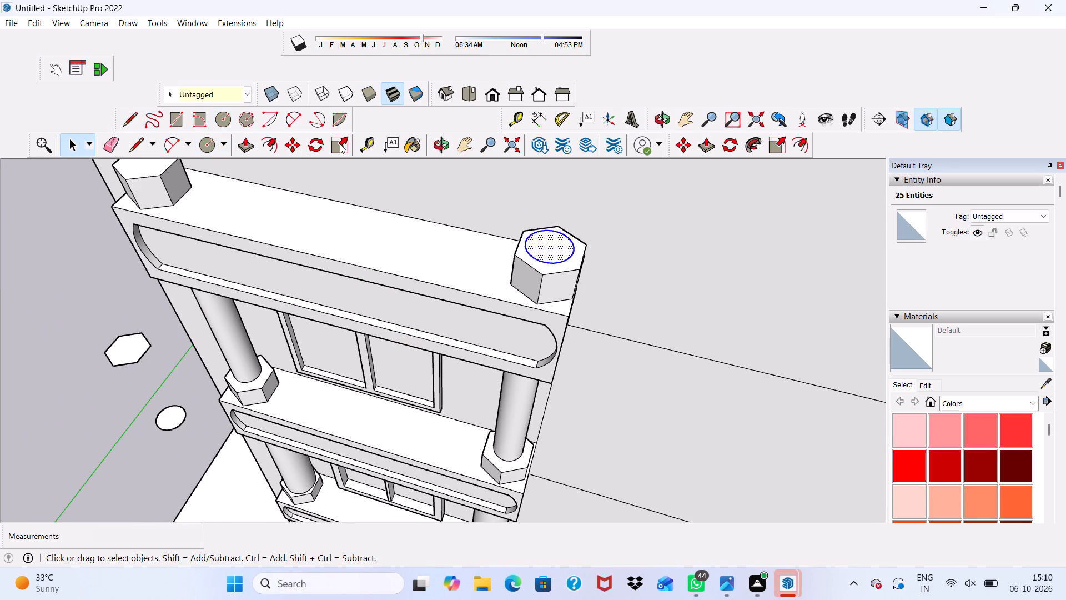
left_click(289, 147)
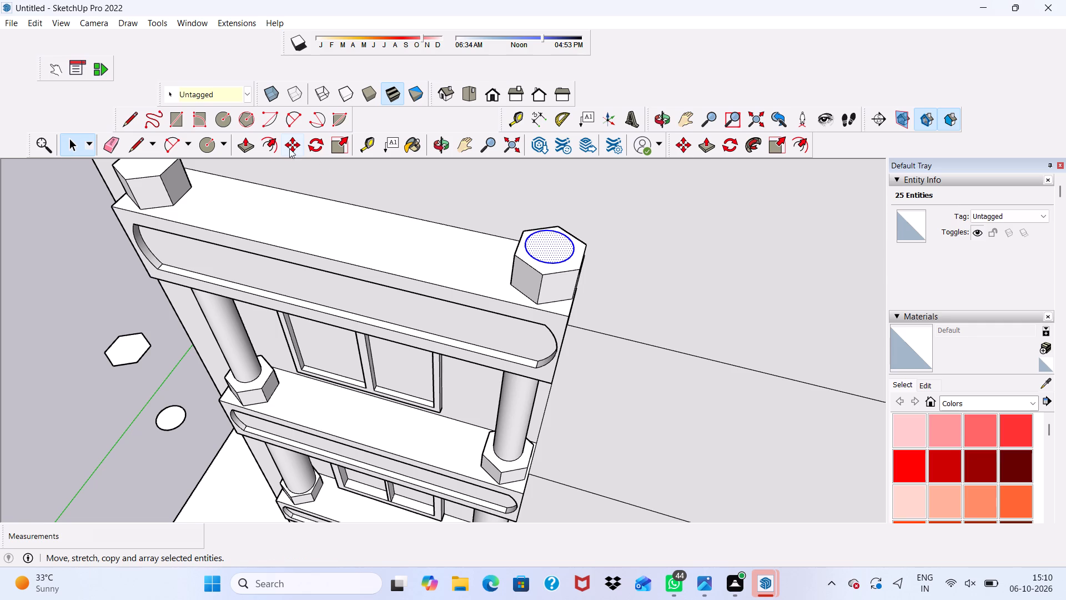
left_click(292, 143)
left_click(551, 254)
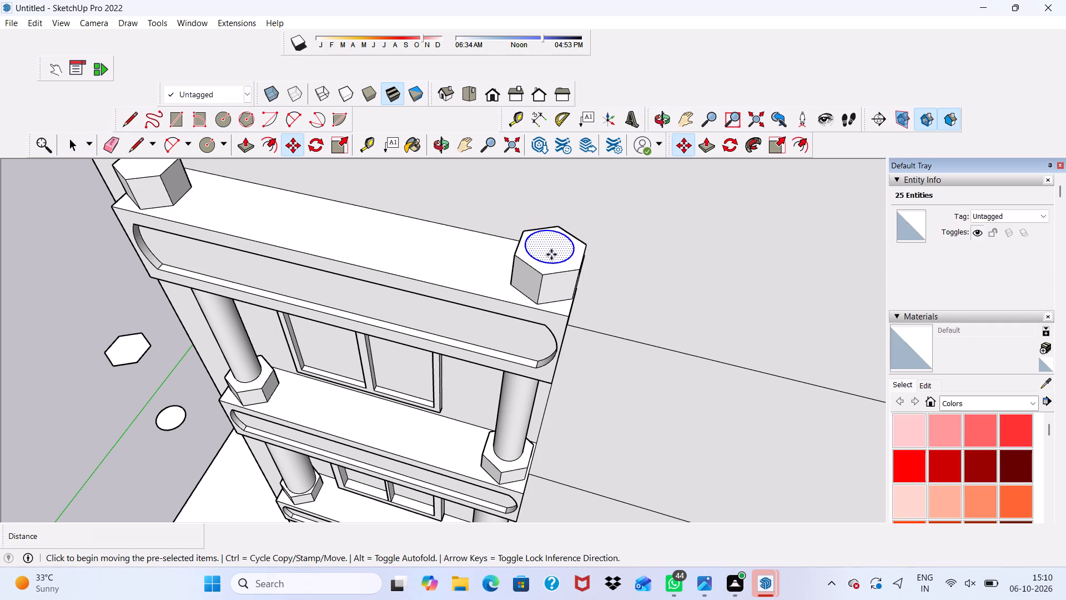
scroll(129, 178, "down", 3)
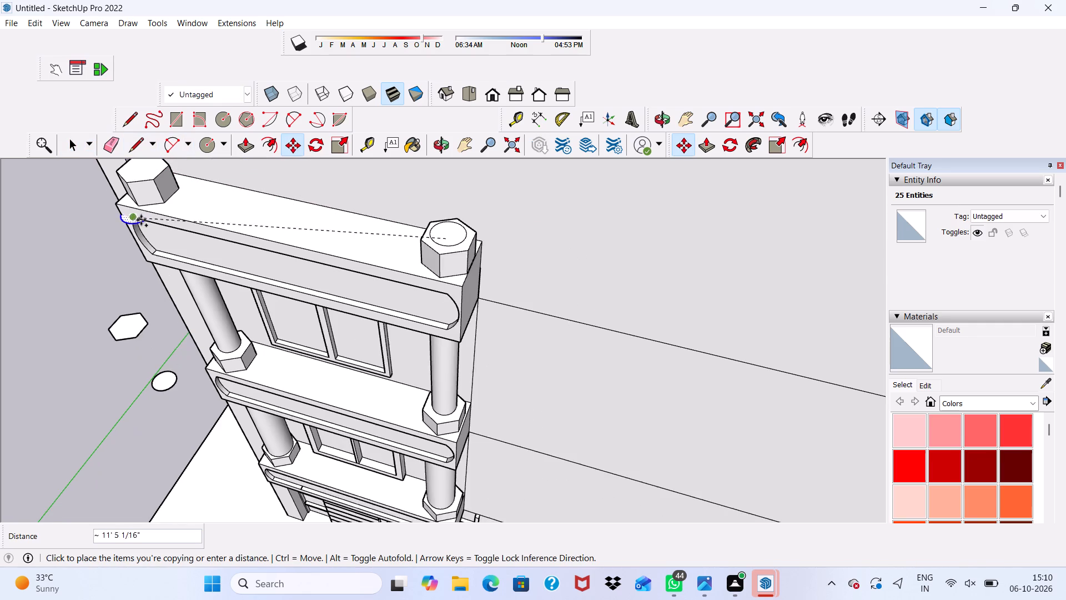
scroll(127, 171, "up", 2)
scroll(127, 169, "down", 5)
middle_click_drag(135, 185, 276, 290)
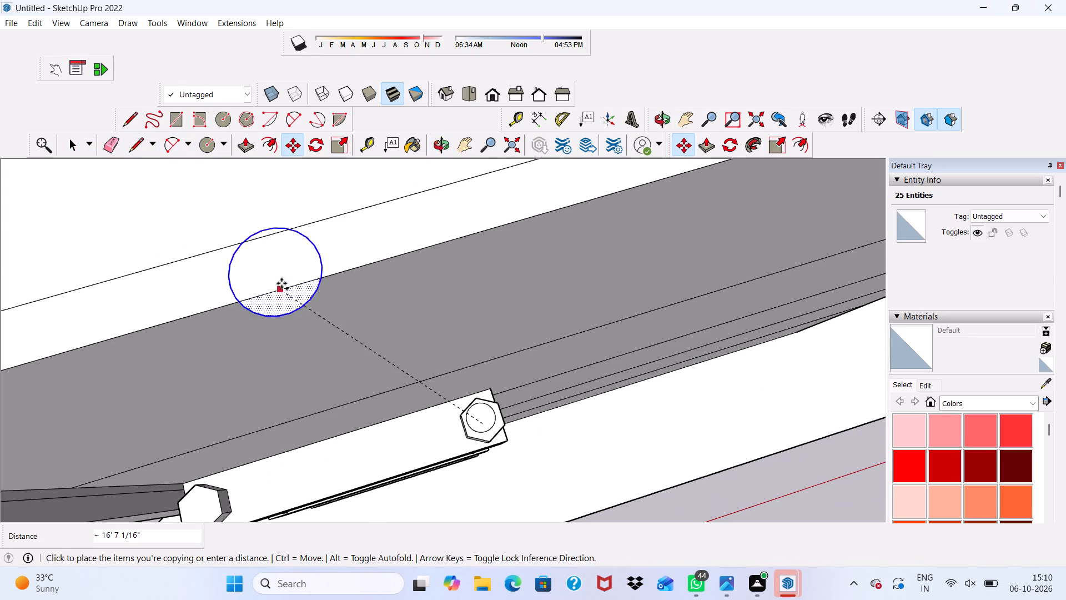
middle_click_drag(271, 393, 286, 225)
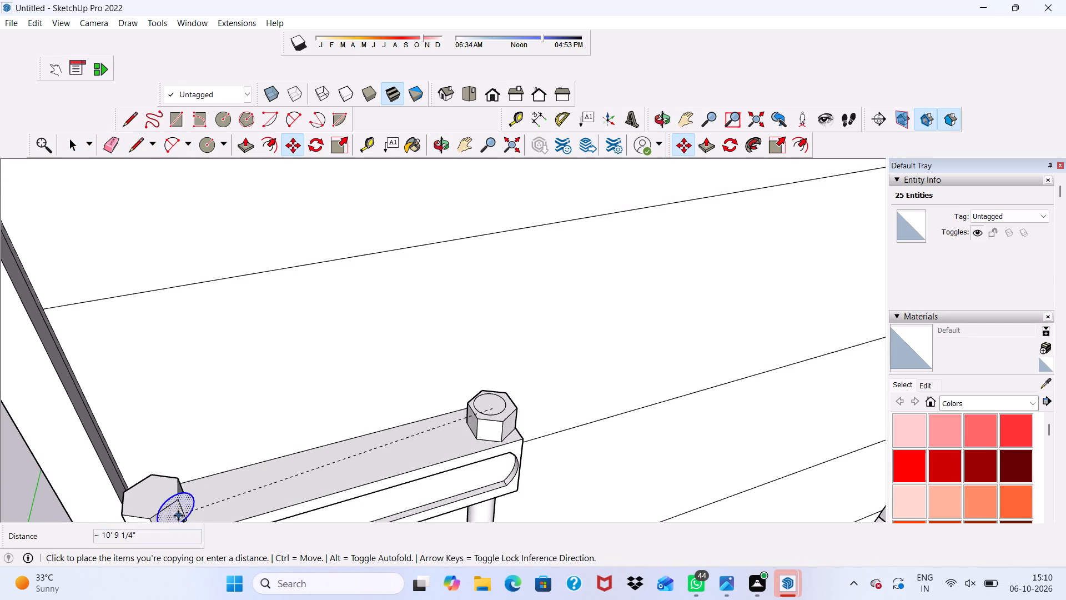
scroll(174, 515, "up", 5)
left_click(138, 486)
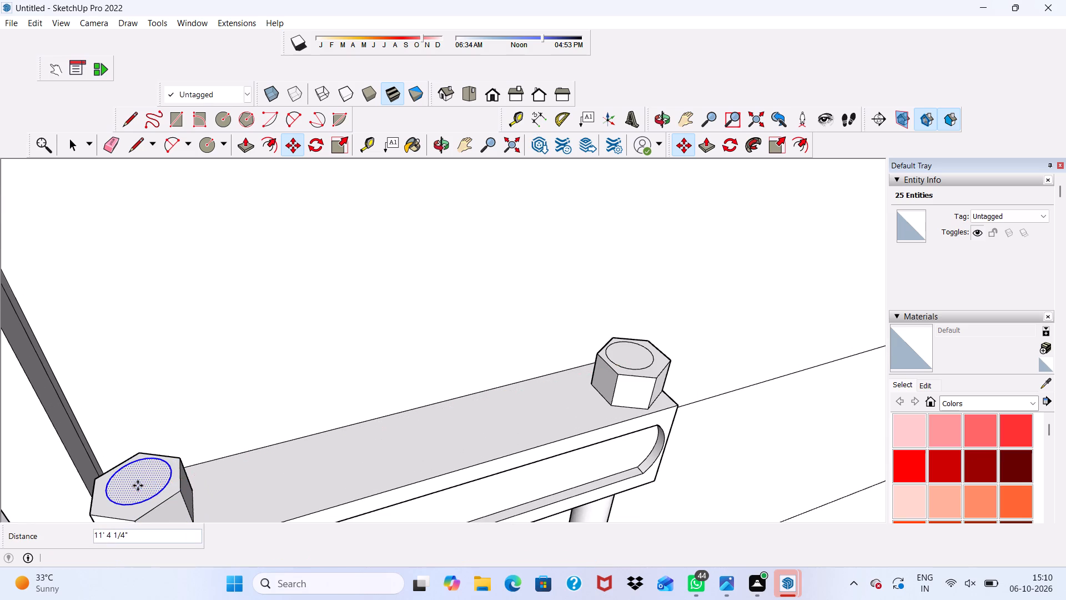
Nudge the copied circle slightly to adjust its position on top of the hexagonal base beside the pilaster.
scroll(138, 486, "down", 9)
middle_click_drag(451, 437, 319, 471)
scroll(451, 437, "down", 1)
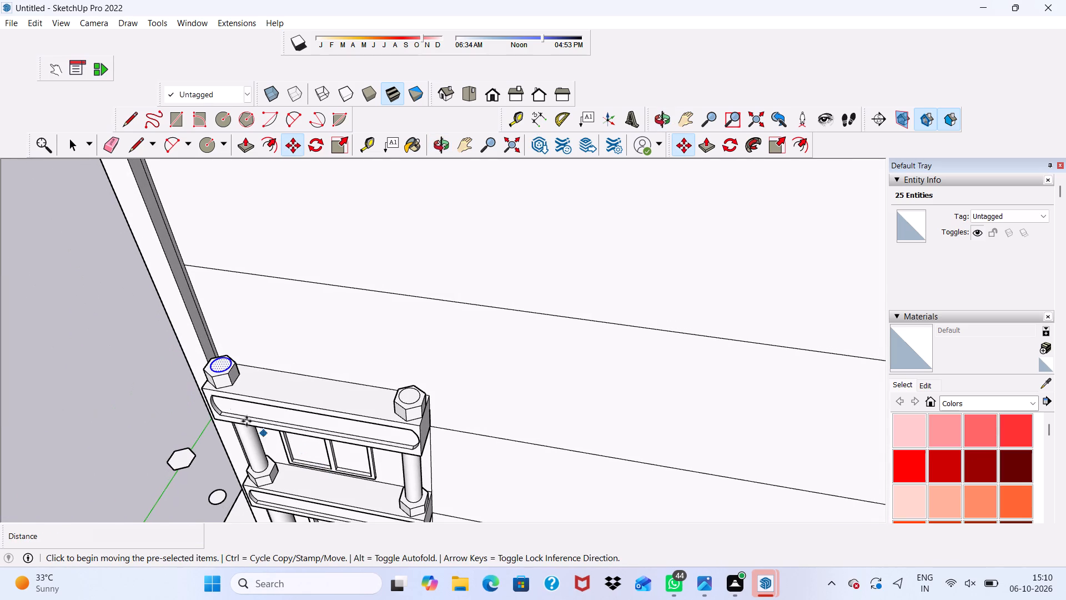
scroll(215, 373, "up", 20)
scroll(215, 373, "up", 3)
left_click_drag(218, 369, 212, 372)
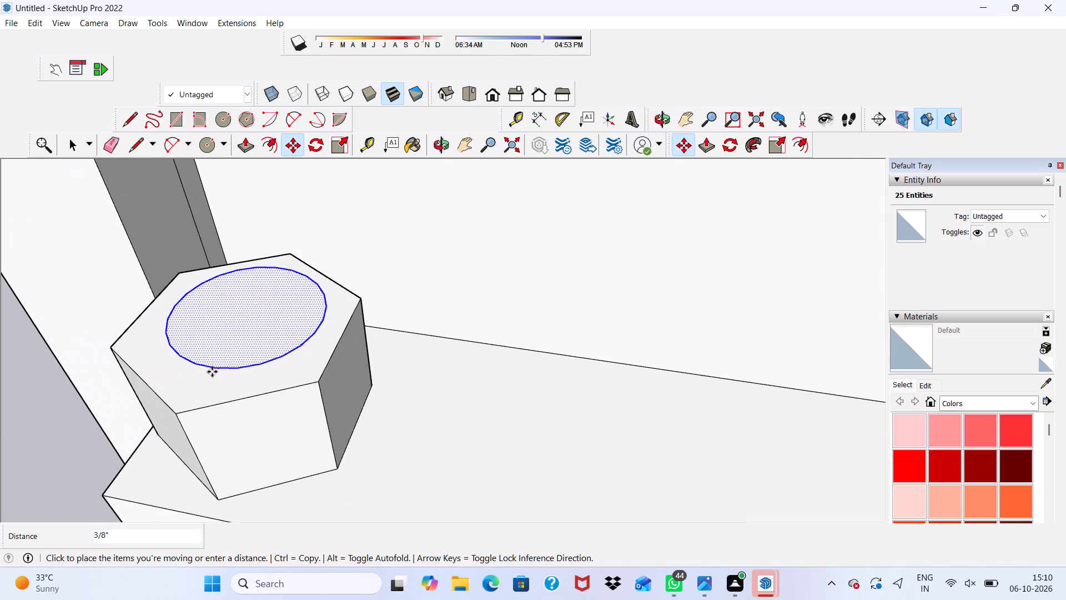
left_click_drag(212, 372, 207, 377)
scroll(194, 372, "down", 9)
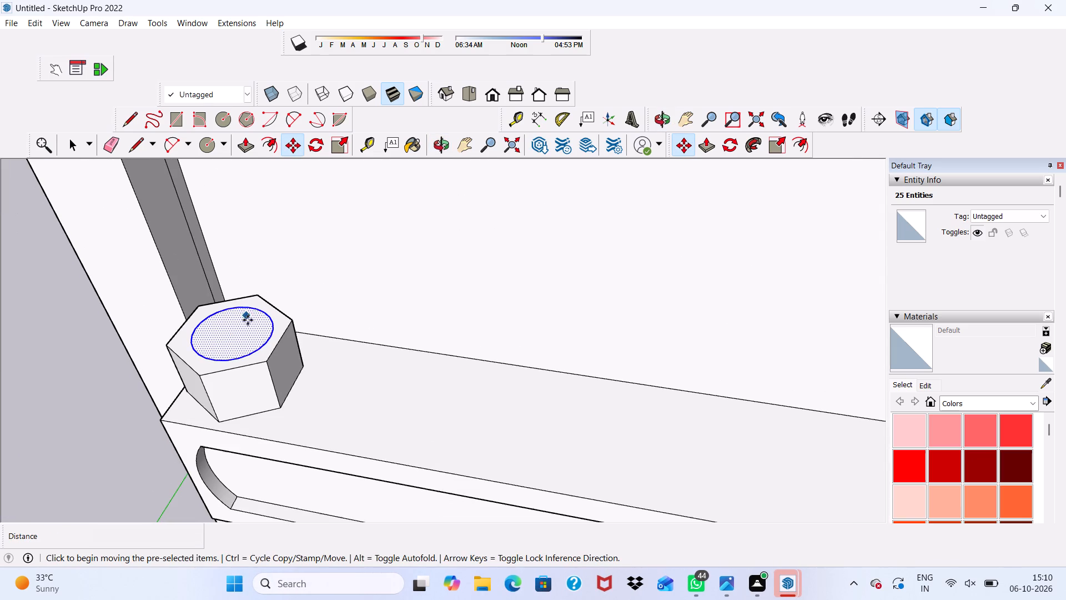
key("space")
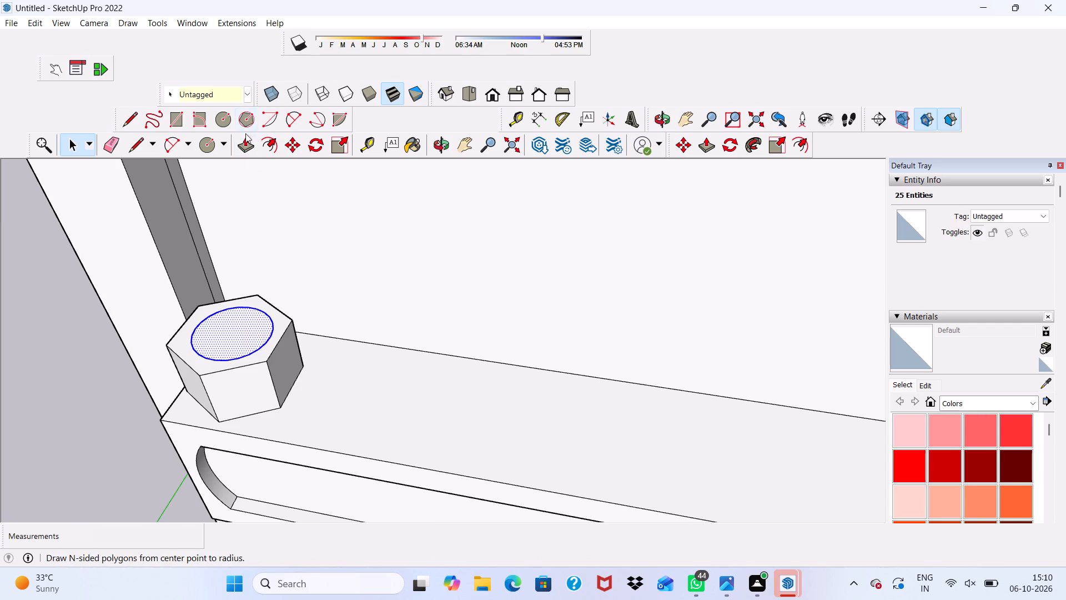
Push/Pull the circle on the hexagonal base beside the pilaster to raise a round column shaft.
left_click(244, 141)
scroll(245, 142, "down", 2)
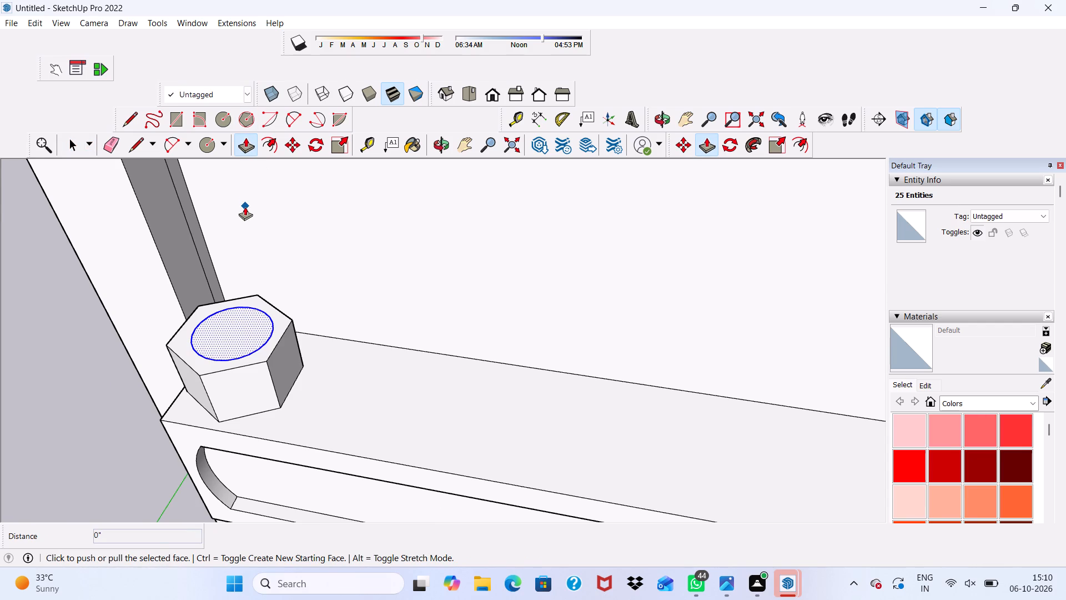
scroll(245, 207, "up", 5)
left_click(198, 425)
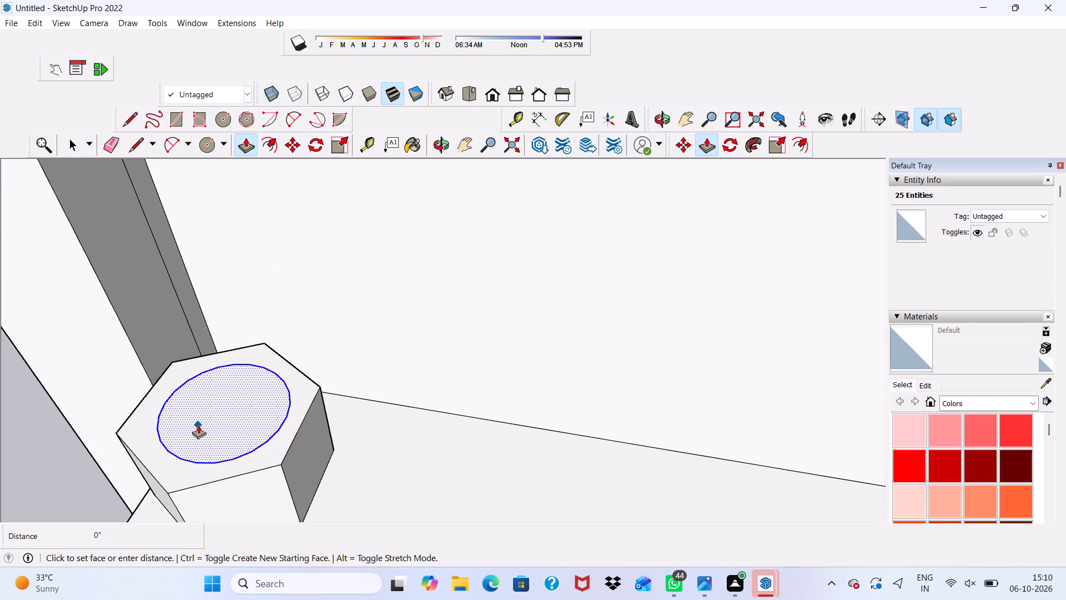
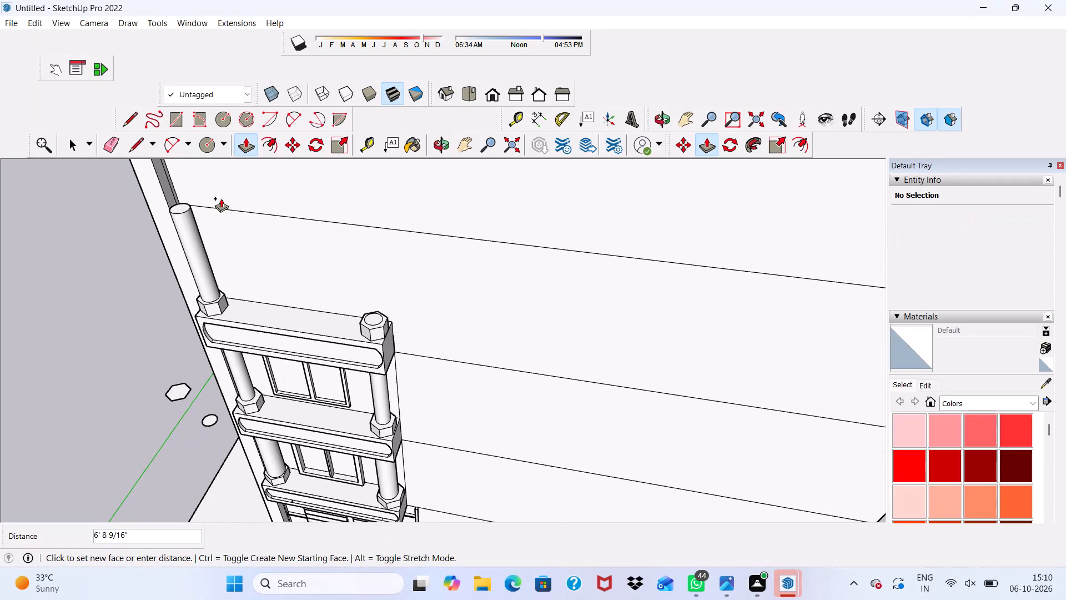
Finish extruding the round column shaft beside the pilaster to a height of about 6' 7 9/16".
scroll(219, 205, "up", 7)
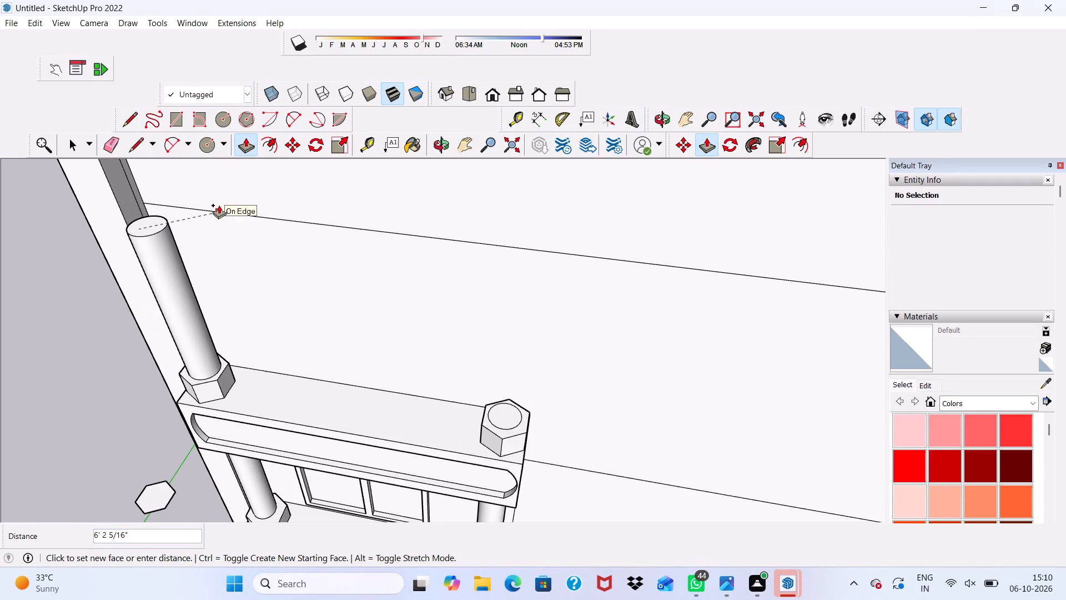
left_click(217, 200)
Push/Pull the circle on the hexagonal base away from the pilaster up to the top of the shaft beside the pilaster.
scroll(217, 200, "down", 4)
scroll(521, 407, "up", 1)
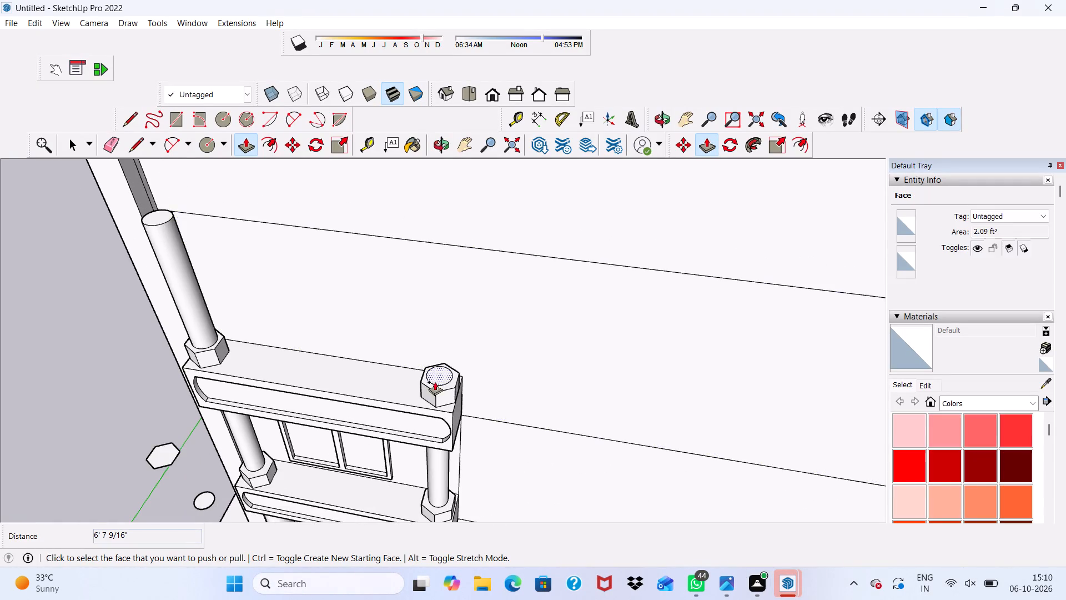
scroll(439, 373, "up", 4)
left_click(439, 373)
scroll(438, 347, "down", 9)
scroll(321, 260, "up", 4)
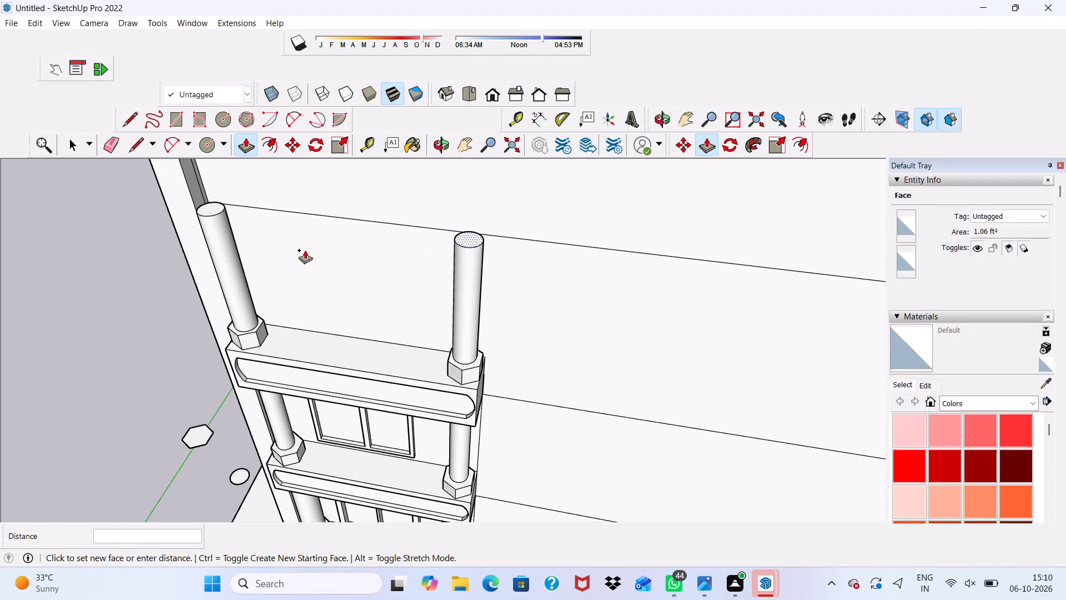
left_click(212, 211)
scroll(212, 211, "down", 5)
middle_click_drag(273, 272, 377, 136)
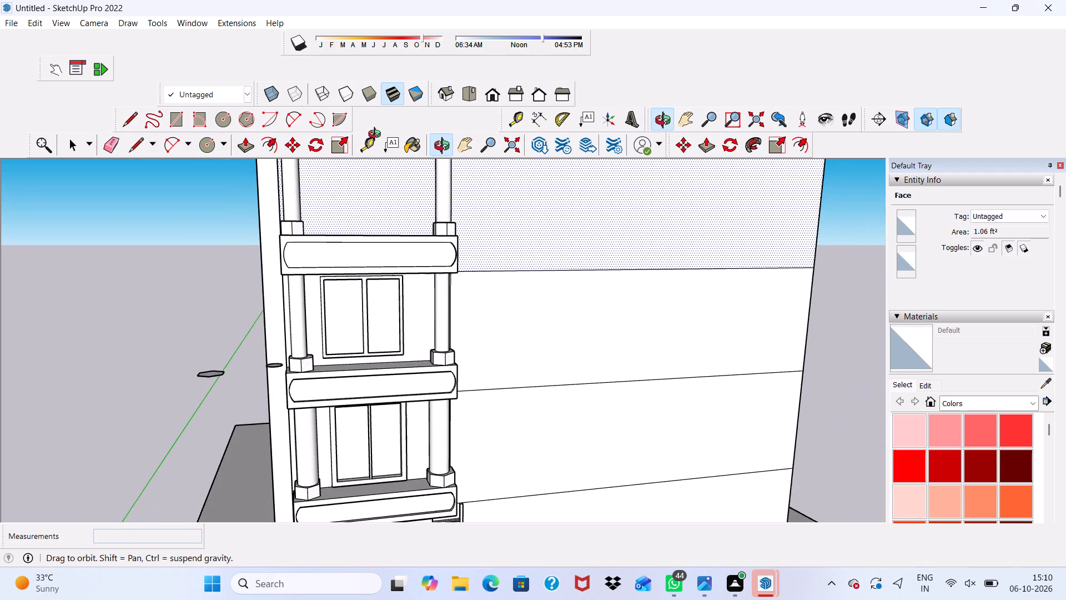
middle_click_drag(377, 136, 347, 161)
scroll(374, 284, "up", 2)
key("space")
Examine the front facade and its upper columns from near and far at several angles.
scroll(374, 284, "down", 11)
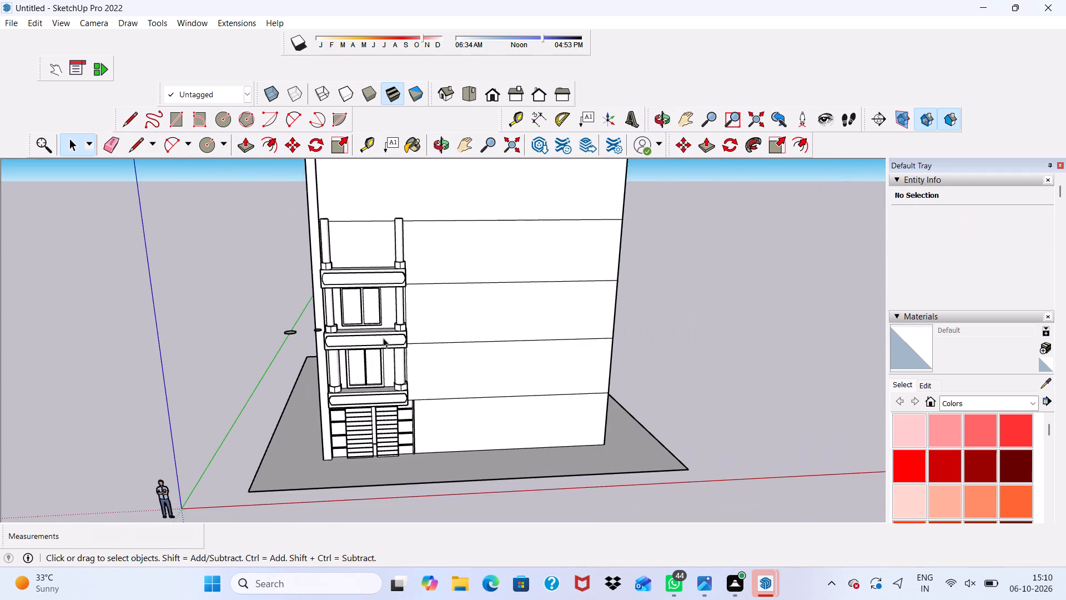
middle_click_drag(383, 338, 353, 285)
scroll(386, 240, "up", 5)
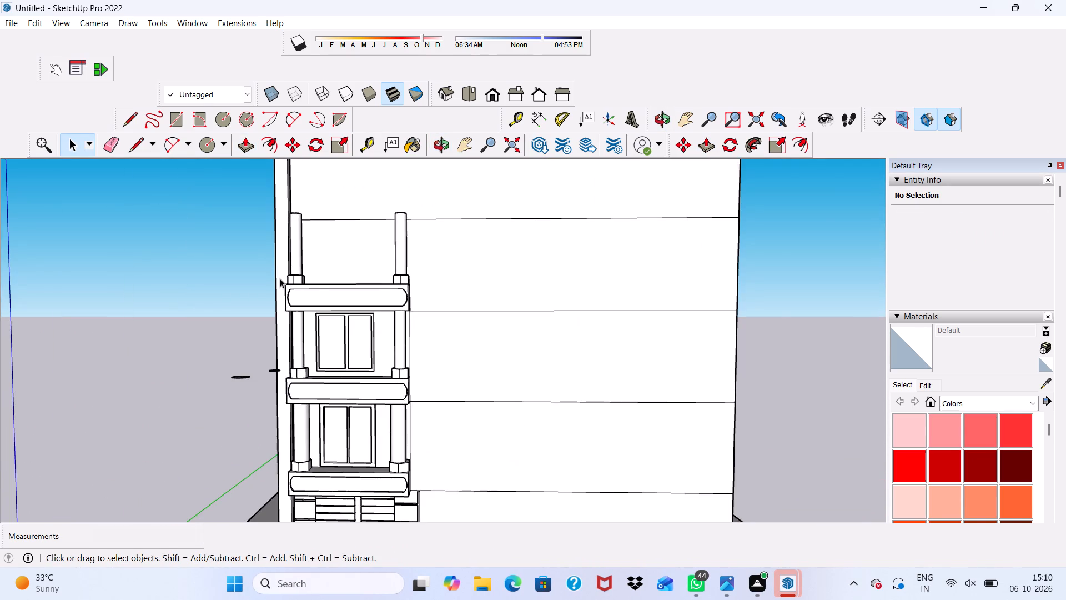
scroll(358, 254, "up", 4)
scroll(444, 257, "down", 4)
scroll(481, 339, "down", 3)
scroll(455, 329, "up", 1)
scroll(438, 308, "down", 7)
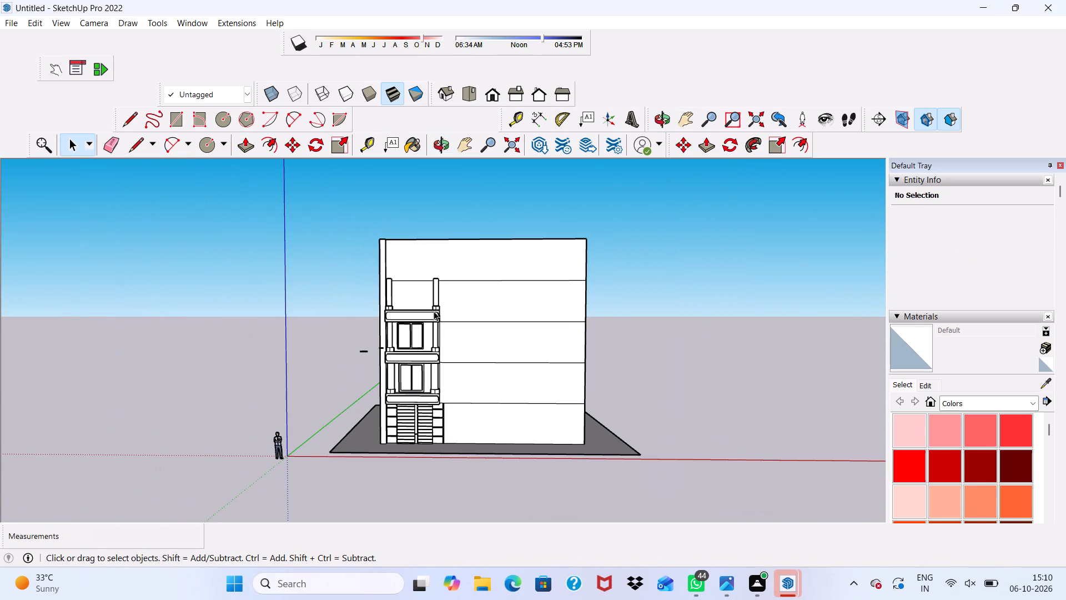
middle_click_drag(434, 311, 420, 362)
scroll(411, 341, "up", 4)
scroll(853, 598, "up", 1)
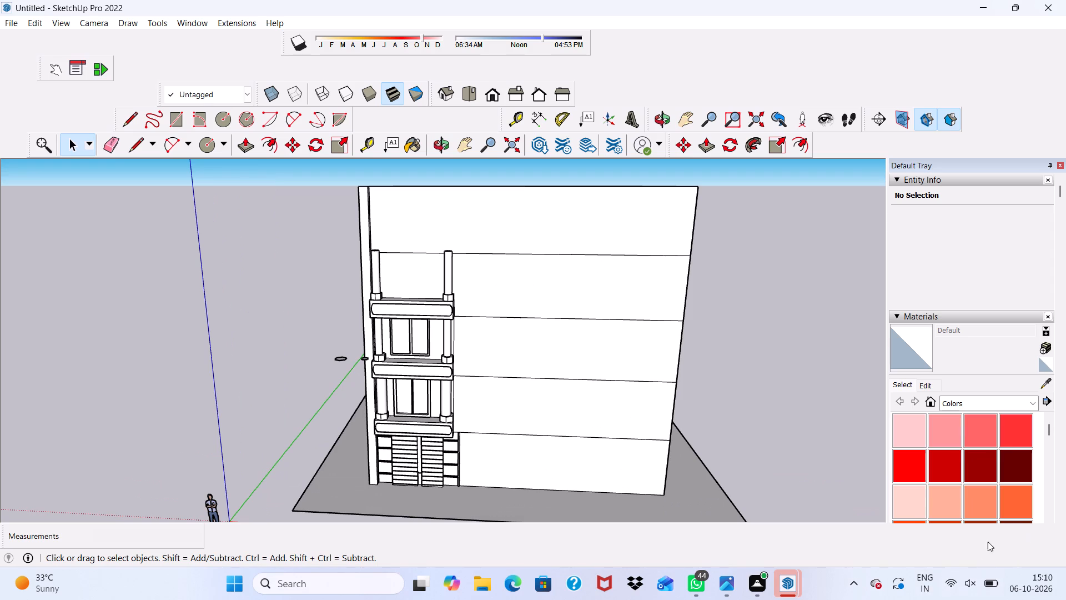
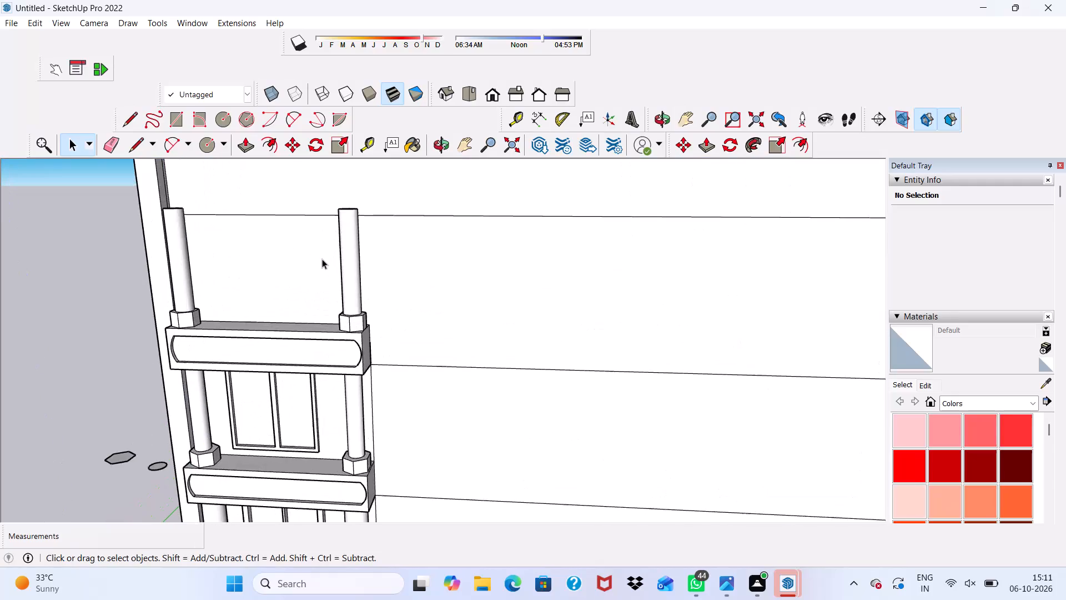
Draw a window rectangle about 7' 5 1/4" by 6' 1 11/16" on the wall between the two upper columns.
scroll(322, 259, "down", 3)
middle_click_drag(322, 259, 300, 293)
scroll(322, 259, "down", 1)
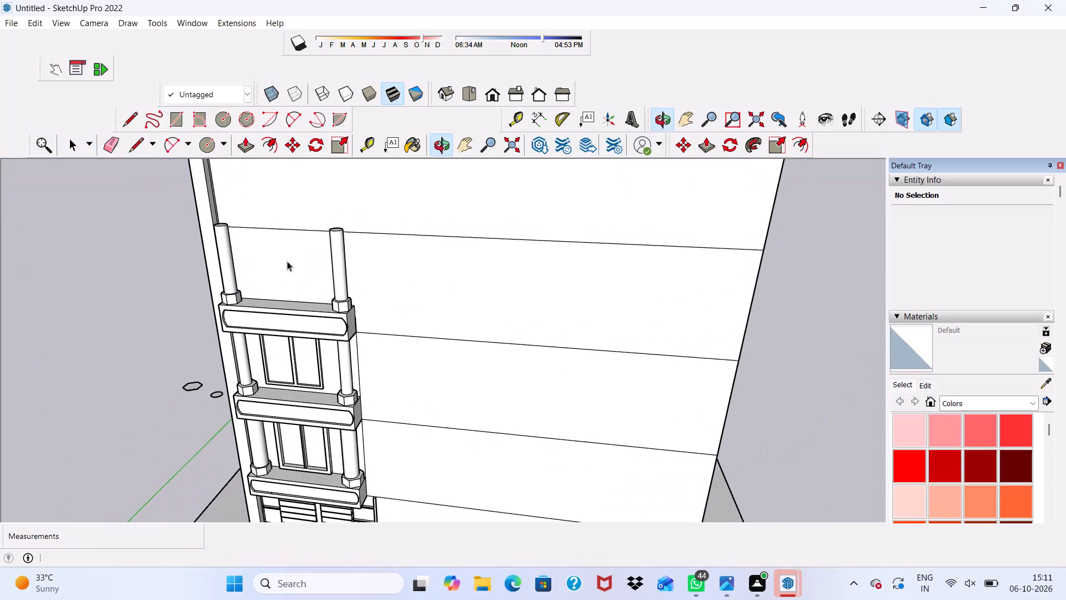
scroll(262, 219, "up", 4)
middle_click_drag(249, 282, 269, 183)
scroll(269, 183, "up", 2)
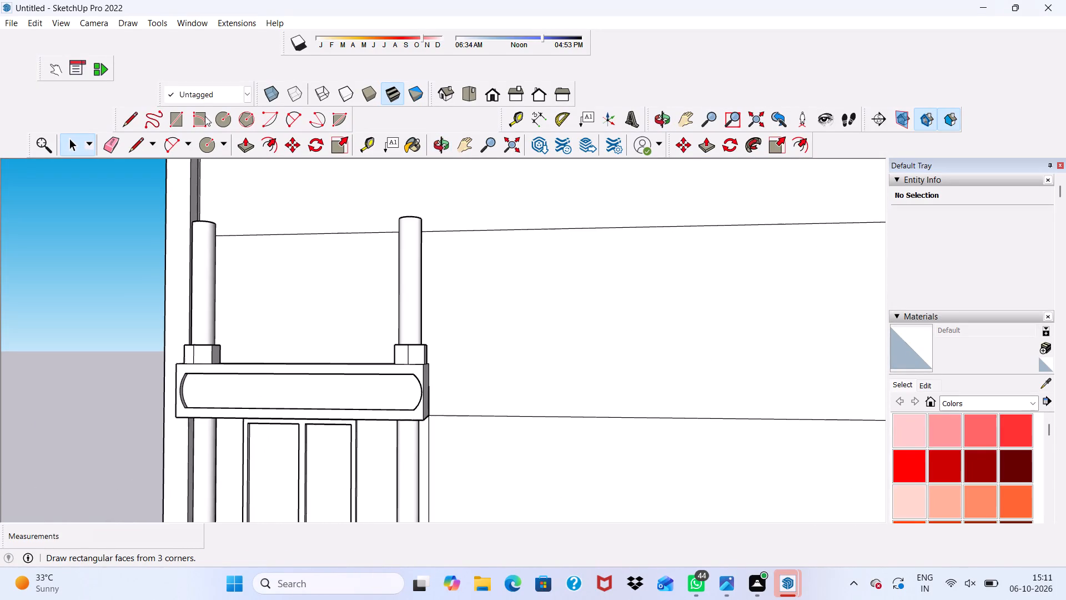
left_click(179, 114)
scroll(223, 211, "up", 2)
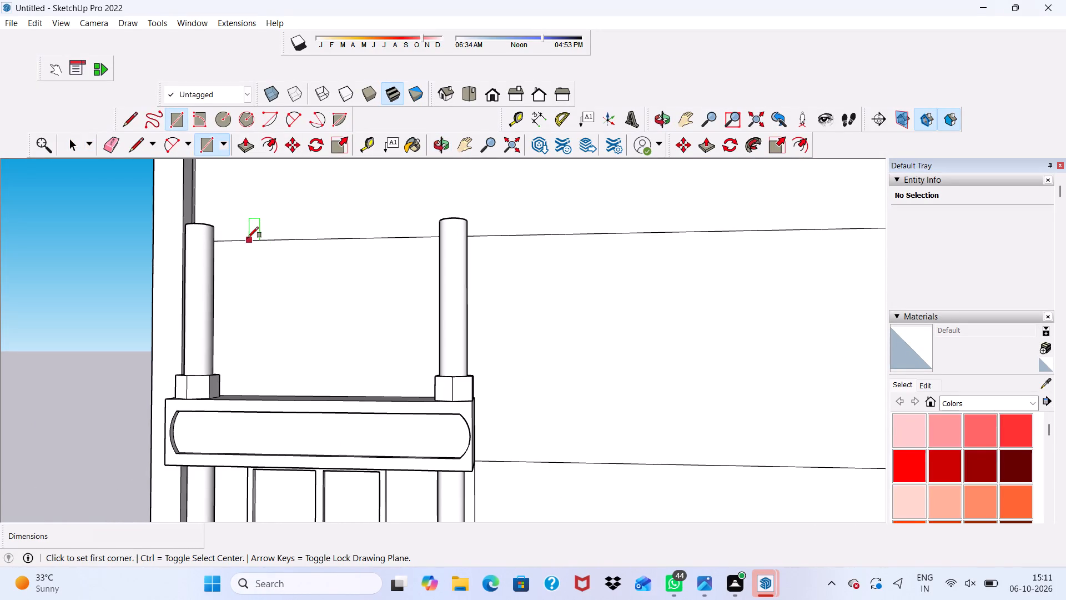
scroll(248, 258, "down", 1)
middle_click_drag(248, 258, 236, 313)
scroll(234, 269, "up", 4)
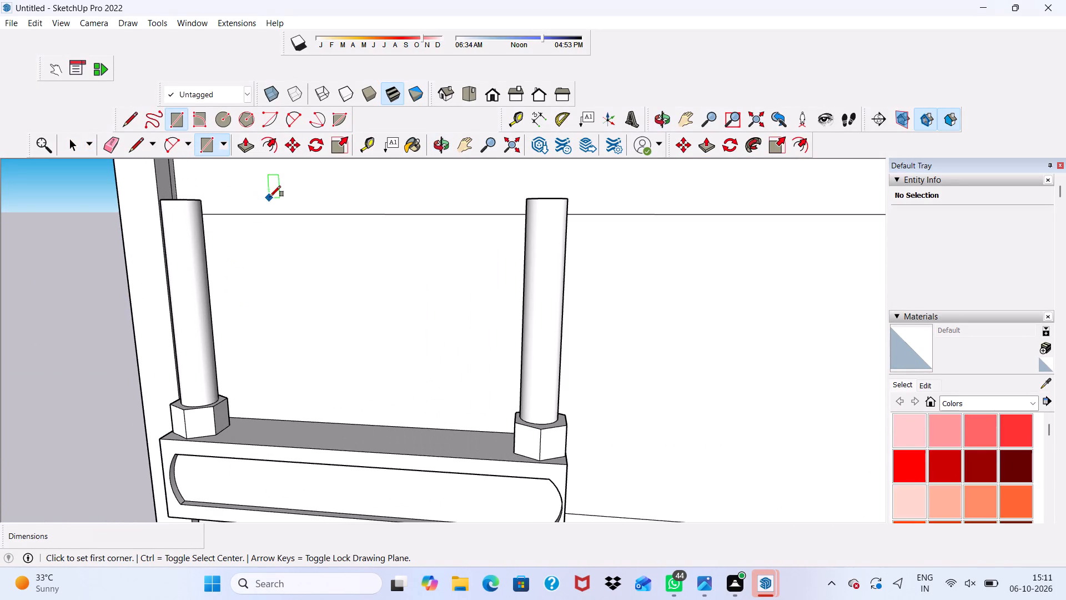
left_click(245, 227)
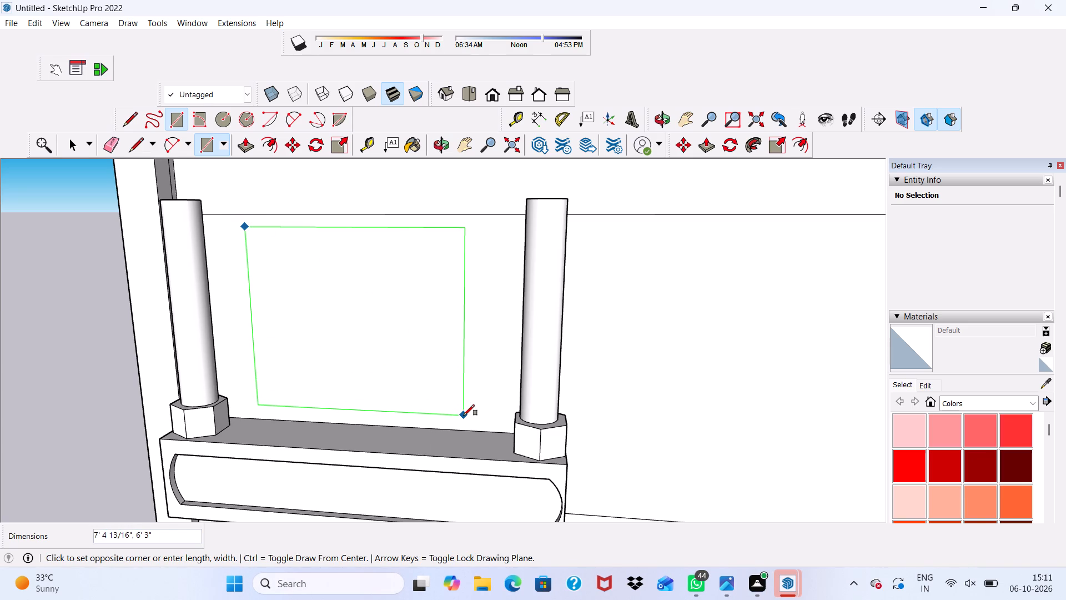
scroll(464, 416, "up", 1)
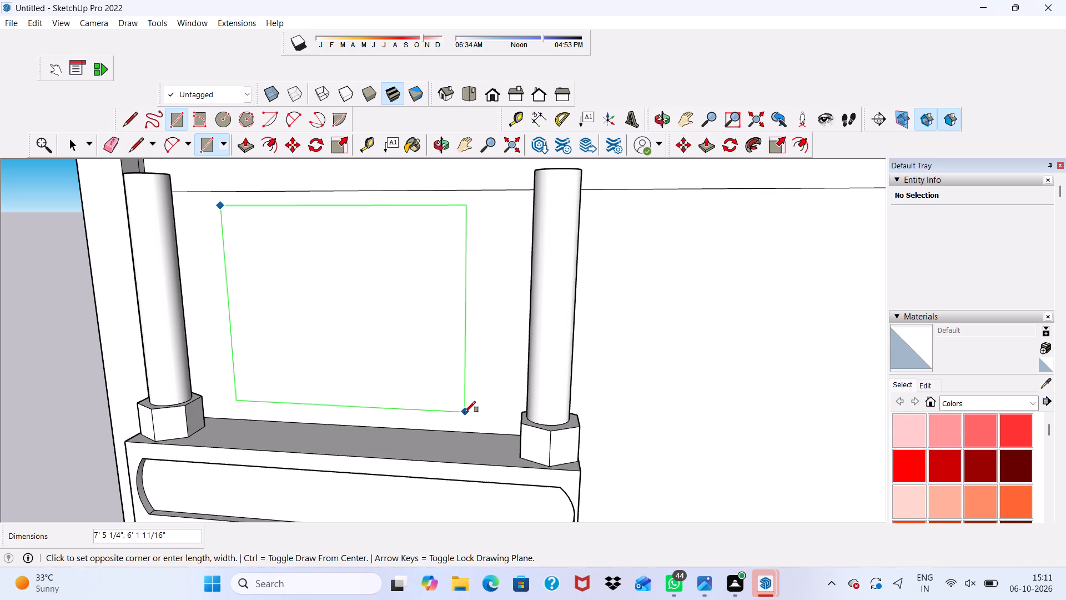
left_click(465, 412)
Offset the window rectangle's outline 3" inward to form the frame border.
middle_click_drag(363, 363, 426, 275)
scroll(475, 213, "down", 1)
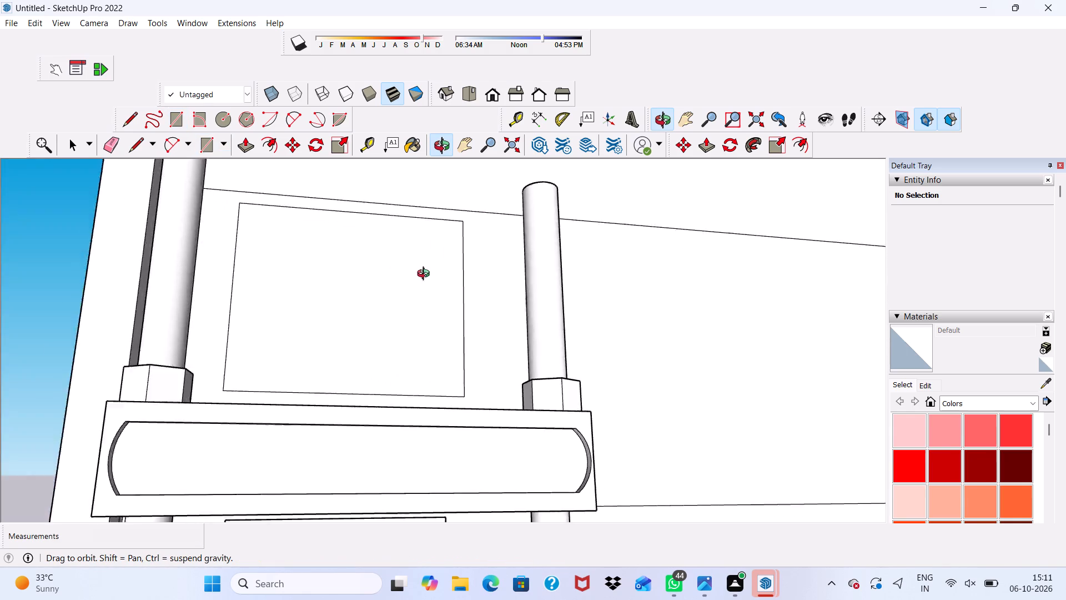
middle_click_drag(426, 275, 396, 293)
left_click(265, 137)
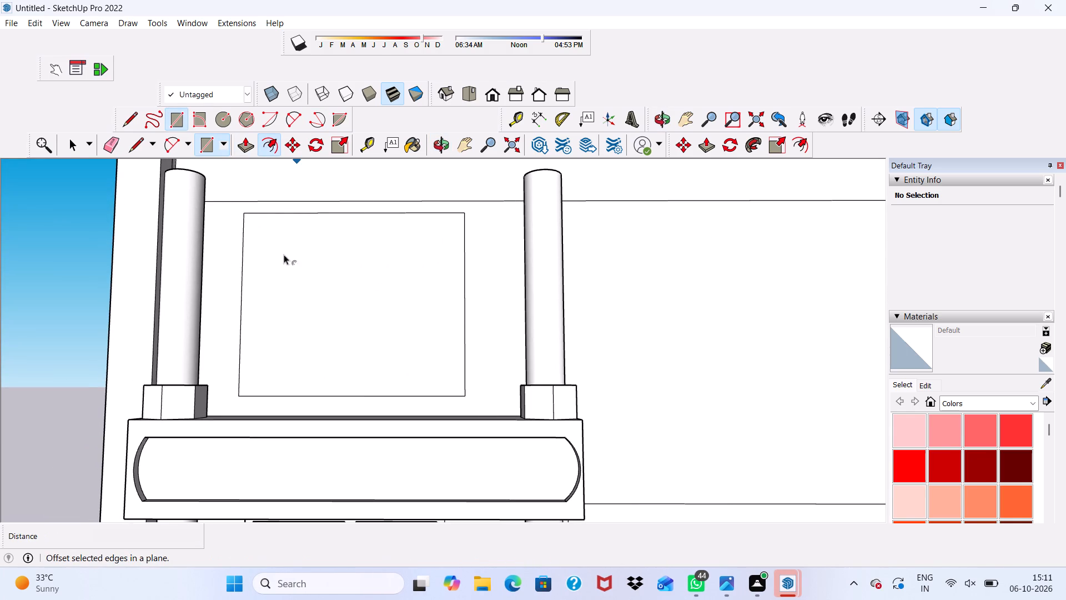
left_click(281, 267)
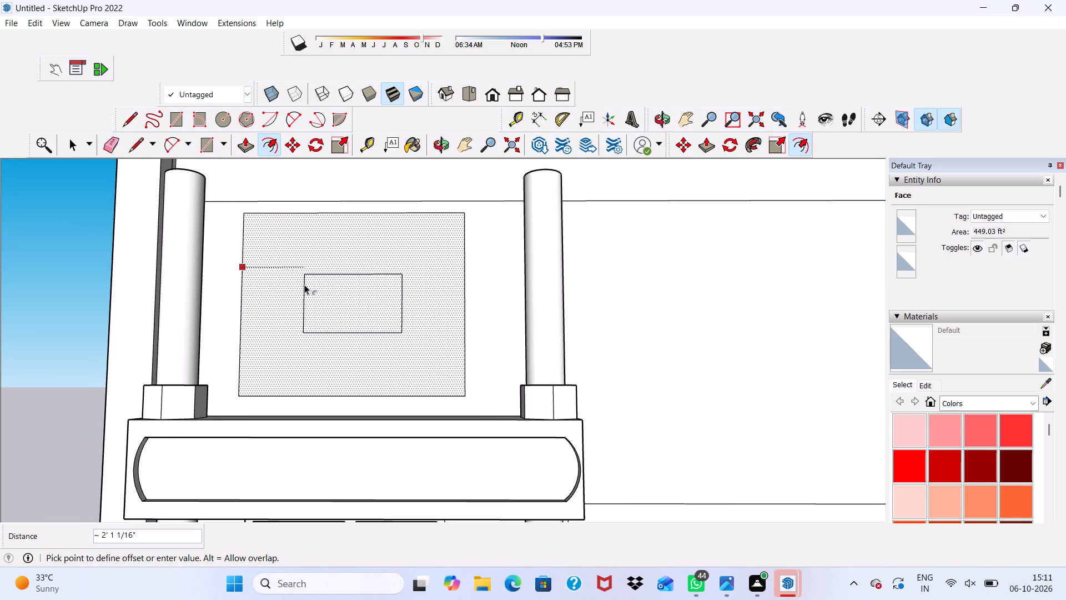
key("3")
key("shift+quotedbl")
key("Return")
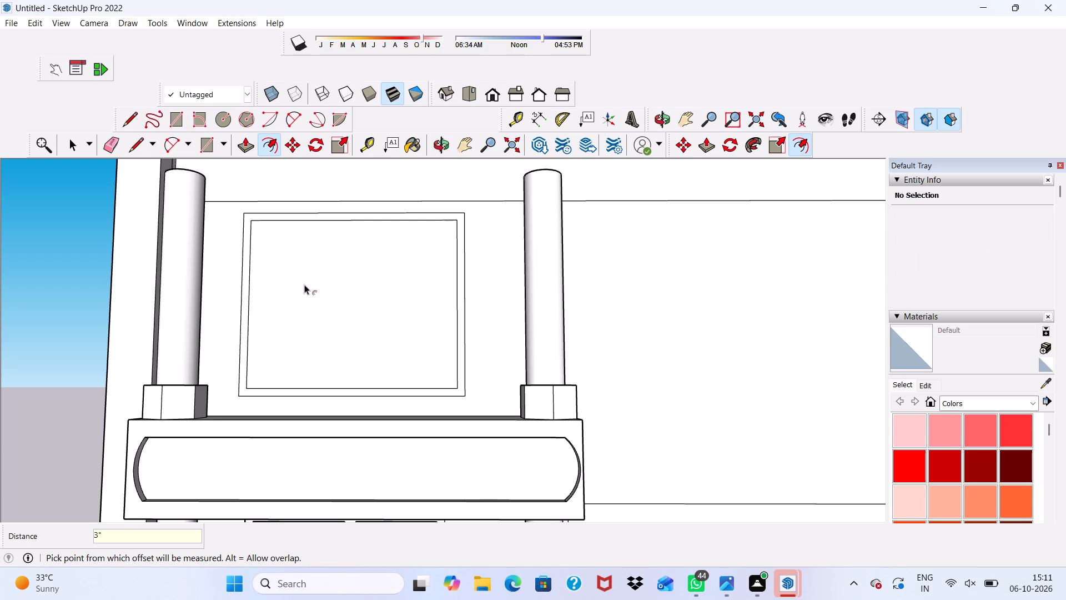
Draw a vertical mullion rectangle about 2 7/16" by 5' 7 11/16" from the inner outline's top-edge midpoint to its bottom edge.
left_click(199, 117)
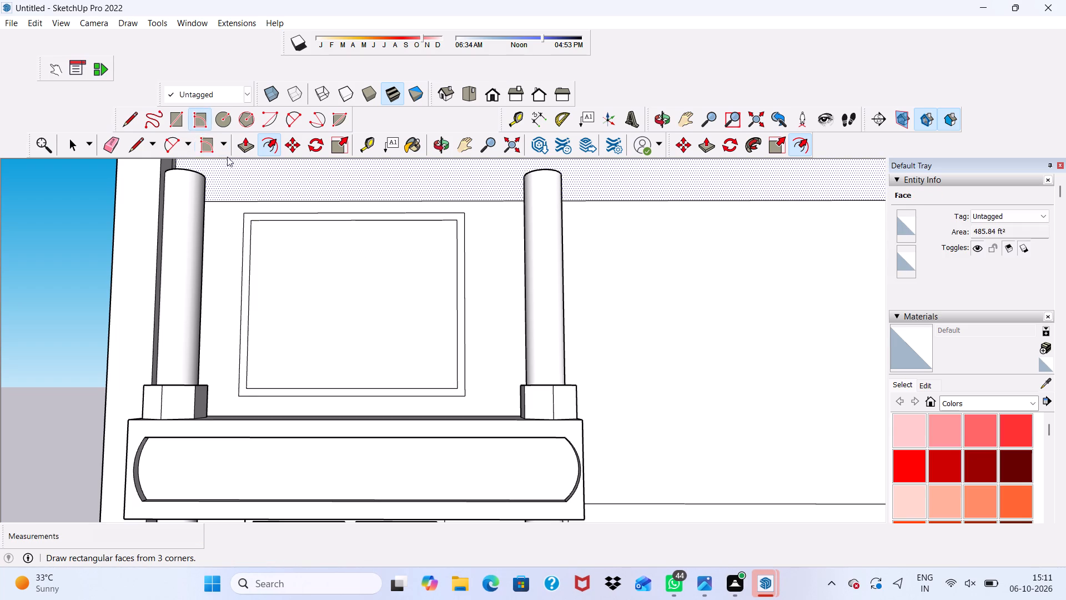
scroll(400, 299, "up", 4)
left_click(174, 114)
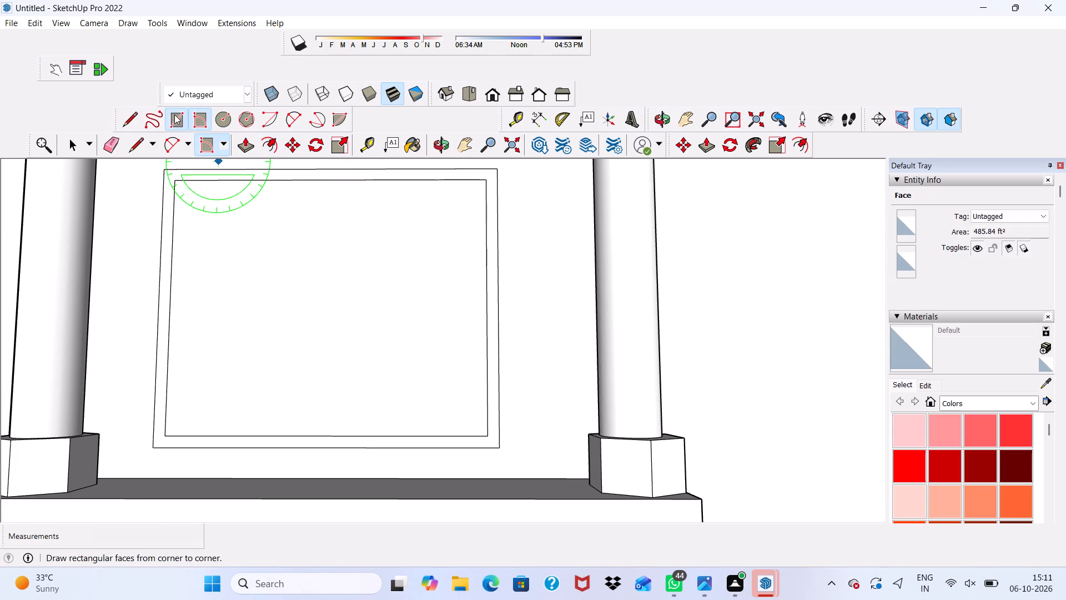
scroll(343, 250, "up", 2)
scroll(343, 250, "down", 10)
scroll(354, 289, "up", 1)
scroll(354, 289, "down", 2)
scroll(374, 208, "up", 6)
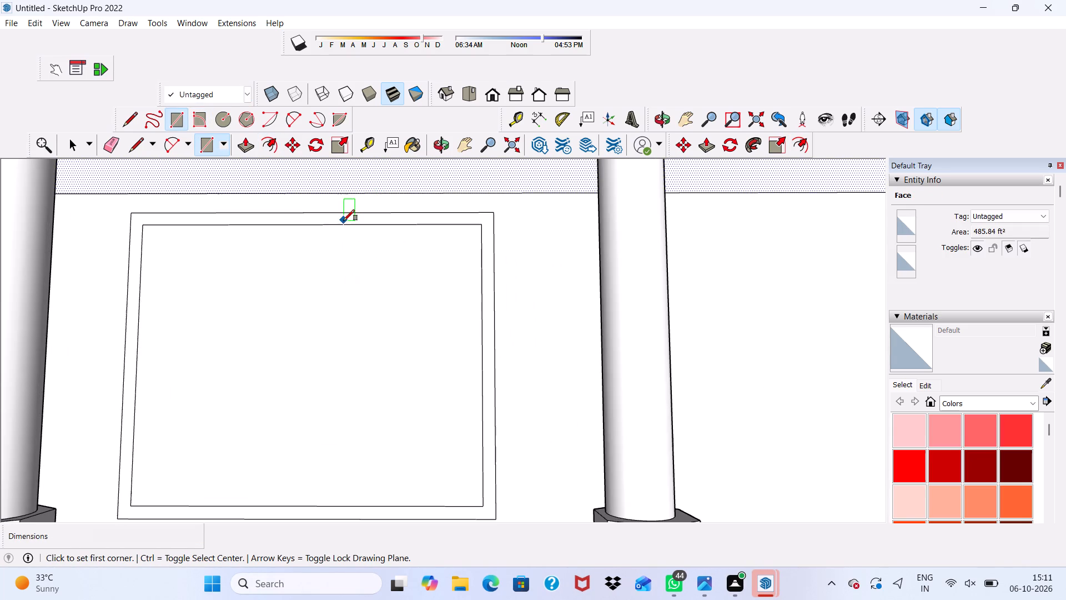
left_click(308, 226)
scroll(308, 226, "down", 6)
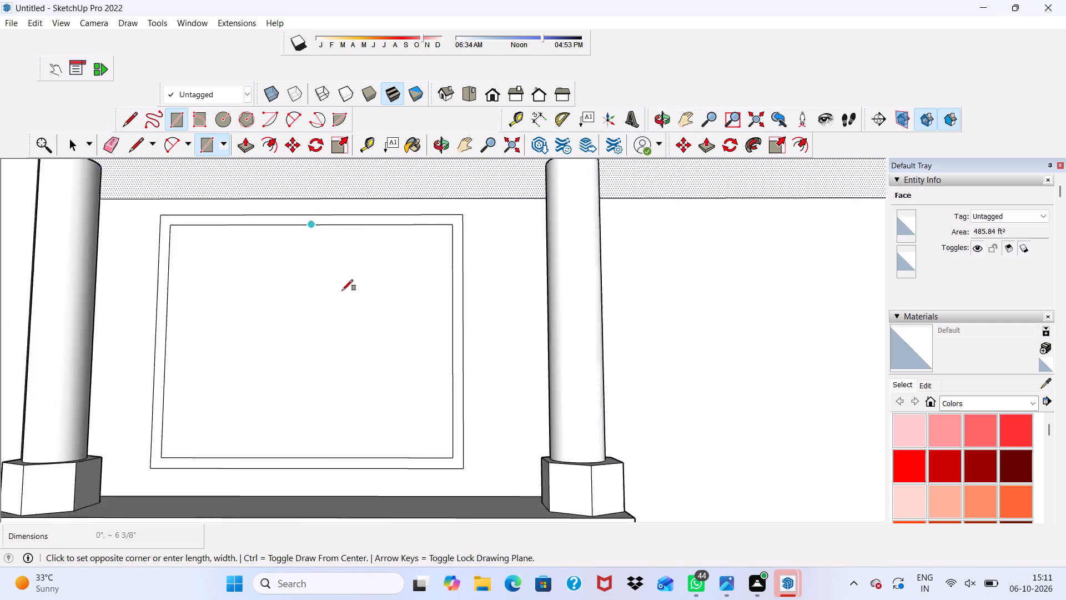
scroll(346, 391, "down", 1)
scroll(335, 402, "up", 10)
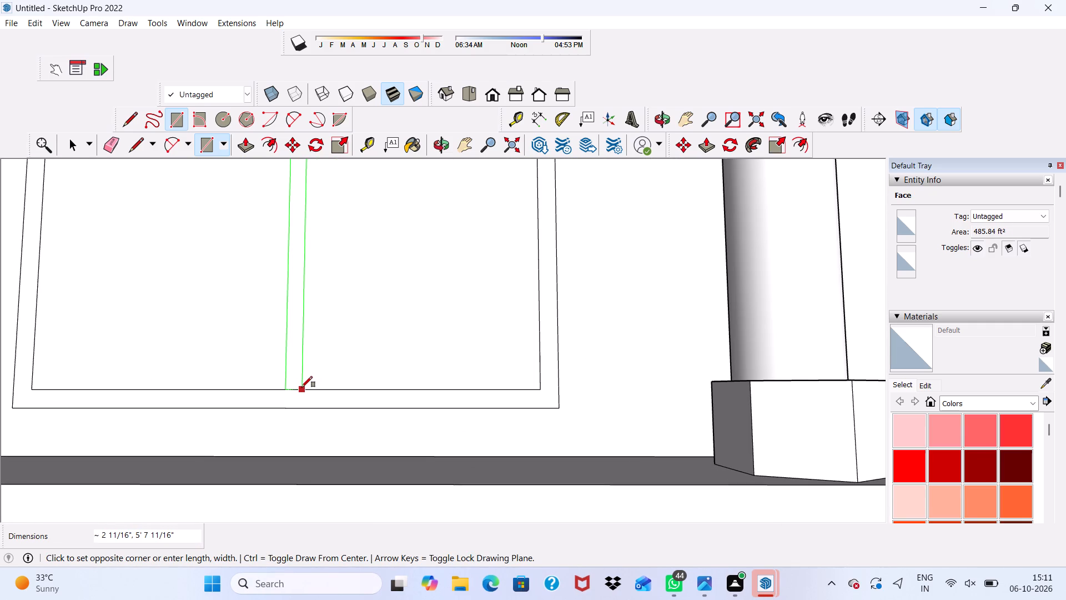
left_click(300, 387)
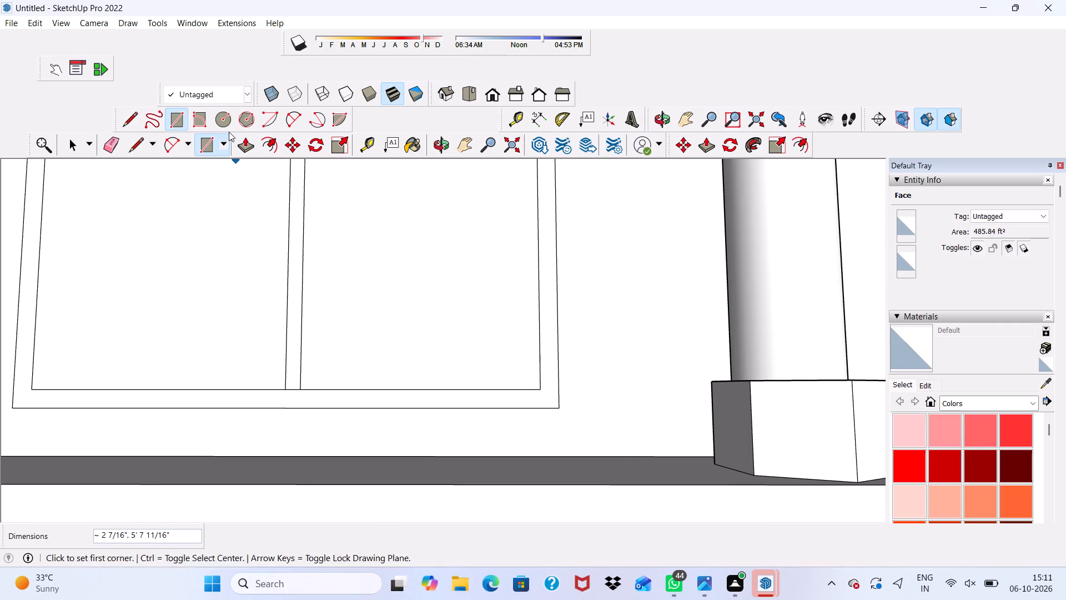
scroll(269, 240, "down", 1)
key("space")
Erase the short edges at the bottom and top of the mullion to merge it with the window frame.
scroll(299, 316, "down", 2)
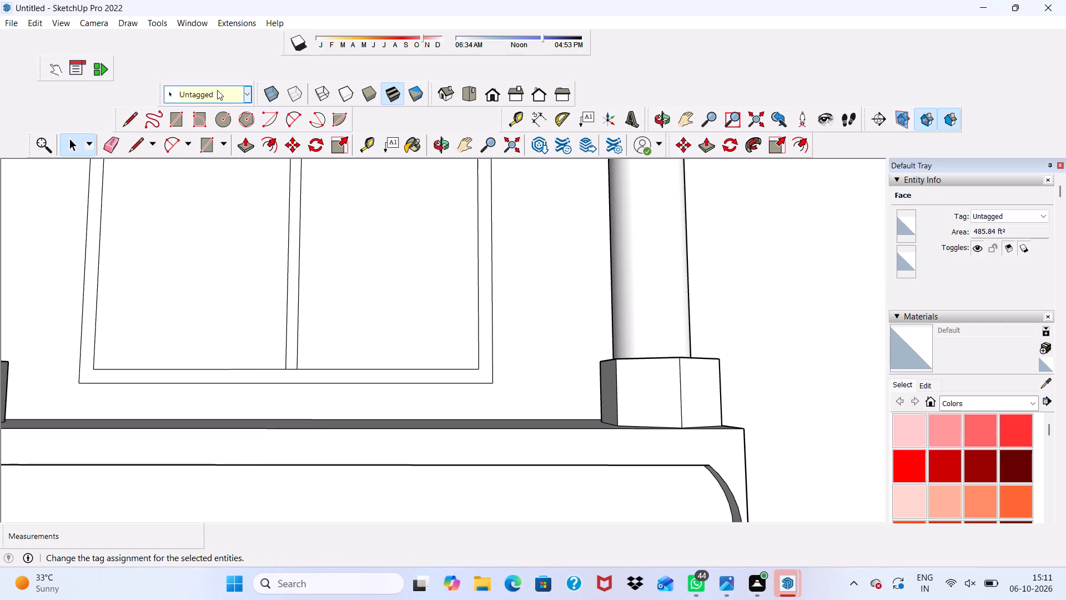
left_click(107, 133)
scroll(240, 344, "up", 6)
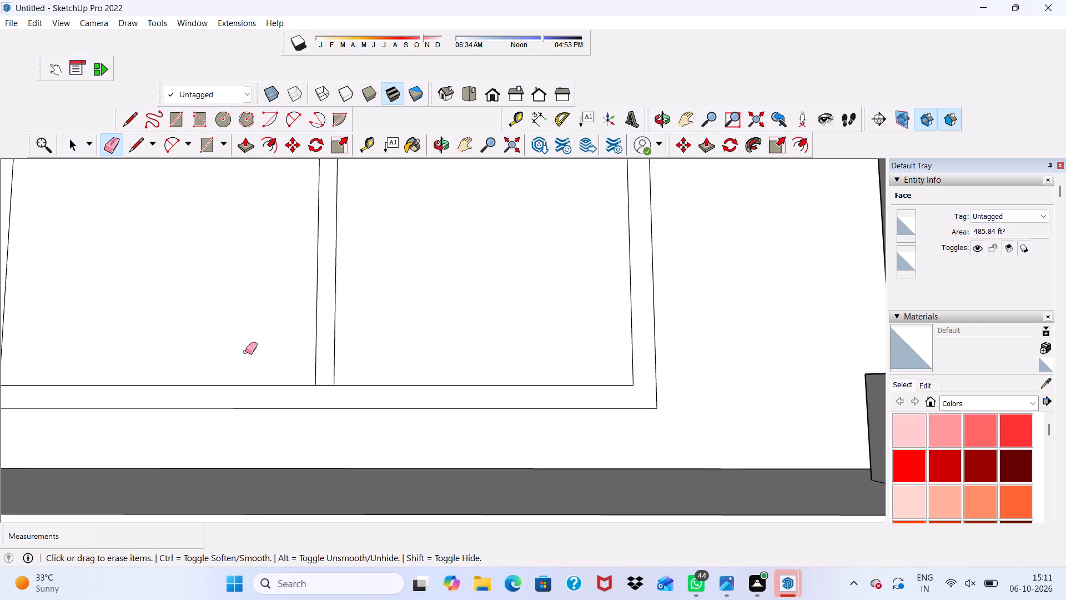
scroll(245, 352, "up", 4)
left_click_drag(361, 383, 368, 401)
scroll(368, 401, "down", 4)
scroll(368, 401, "up", 1)
scroll(368, 401, "down", 1)
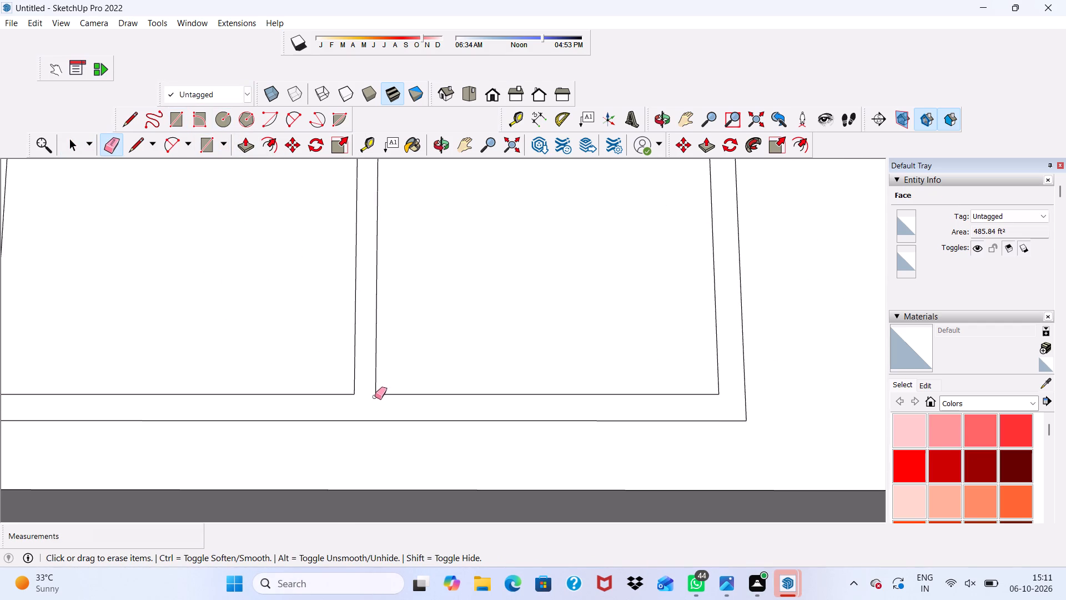
scroll(375, 397, "up", 1)
scroll(375, 397, "down", 18)
scroll(371, 223, "up", 16)
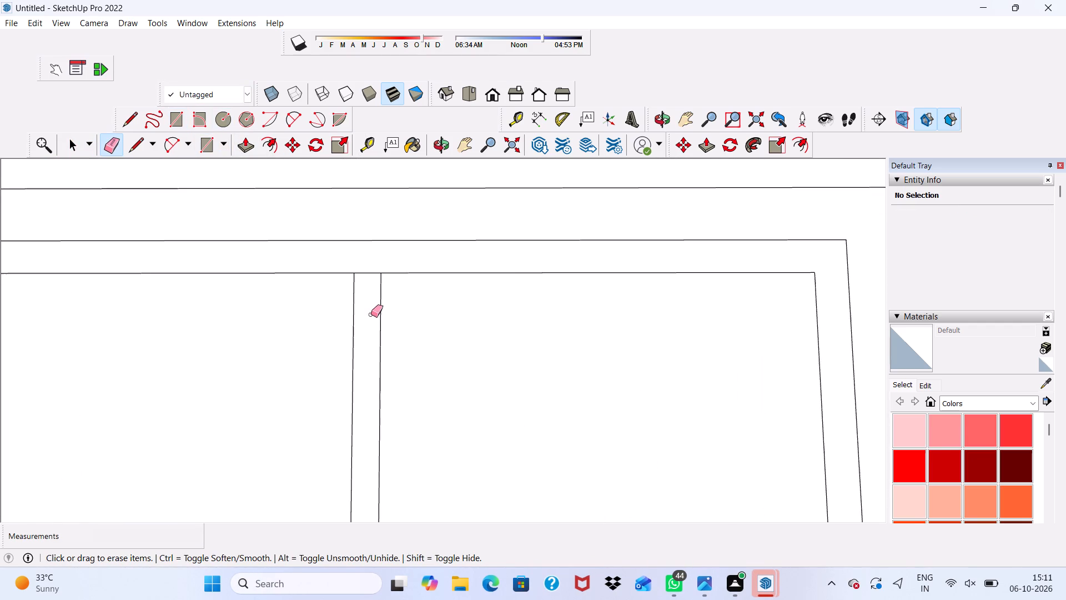
scroll(371, 314, "up", 6)
left_click(371, 261)
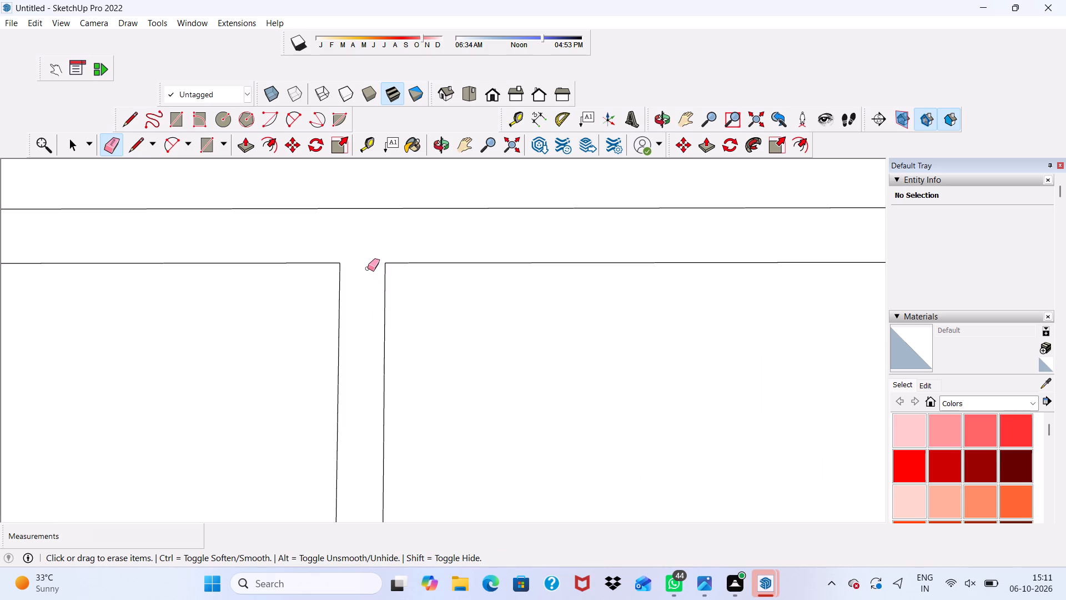
key("space")
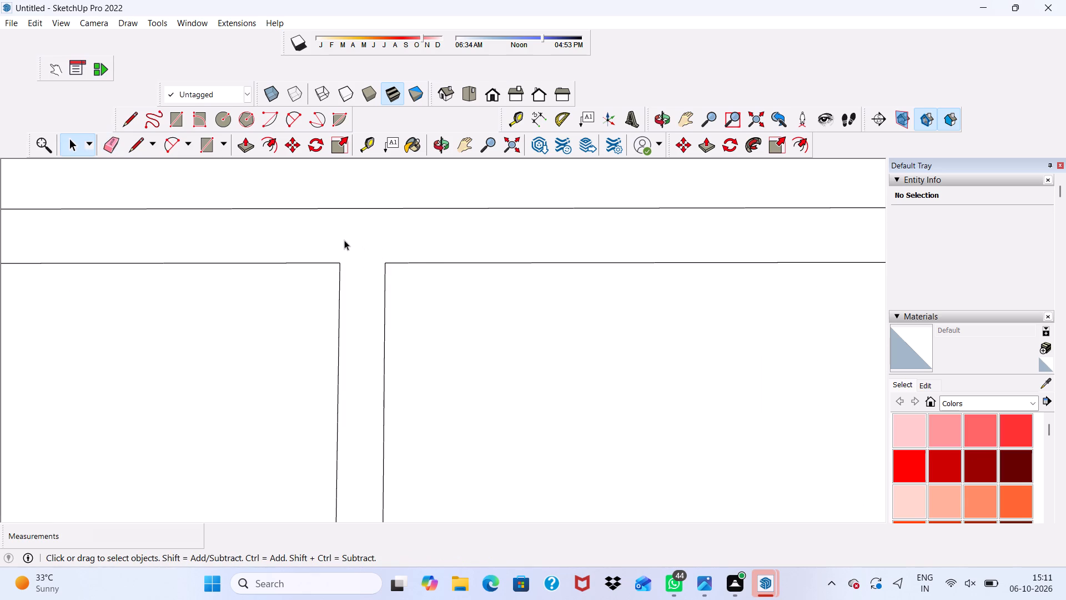
Push/Pull the merged window frame and mullion face 3" outward from the wall.
left_click(344, 238)
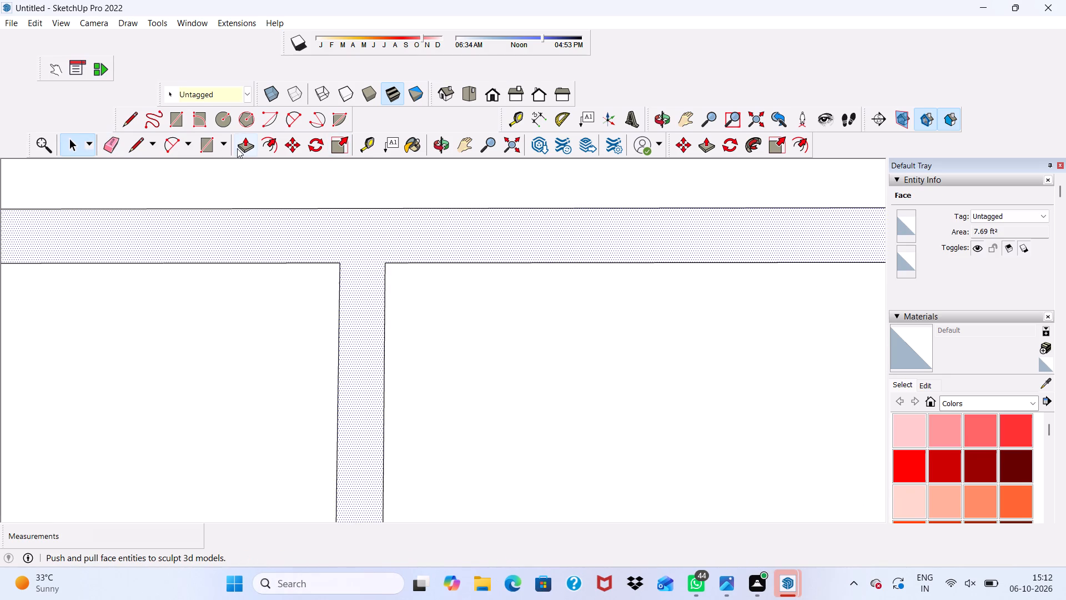
left_click(245, 143)
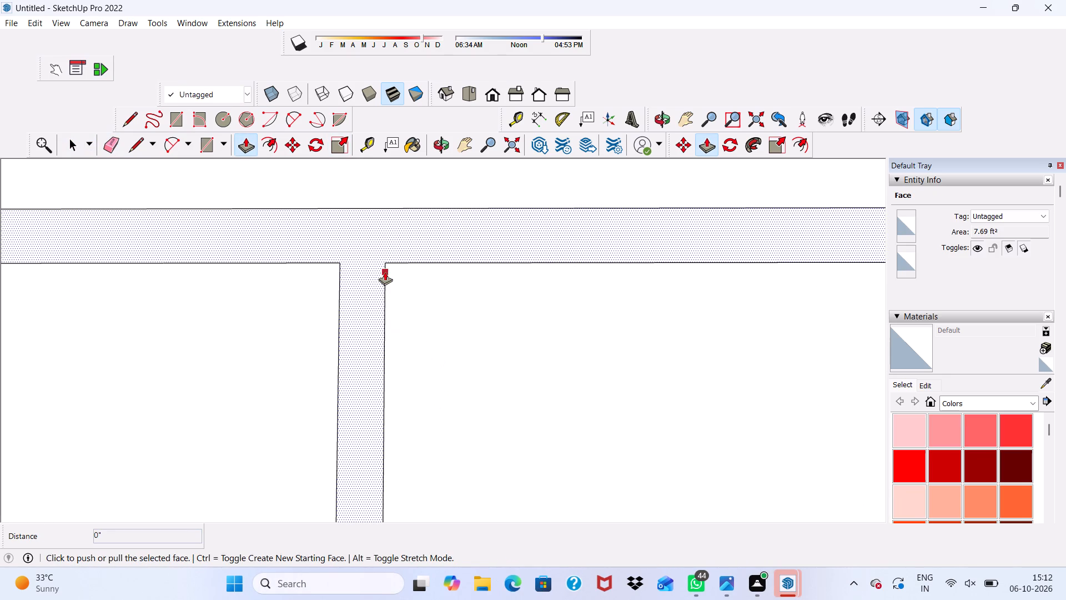
left_click(353, 249)
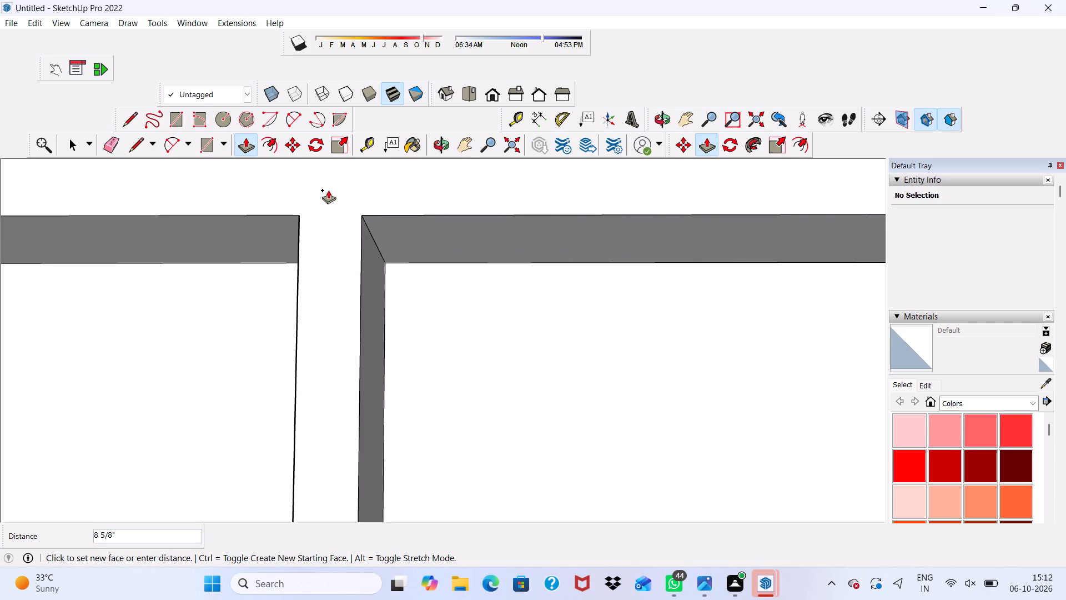
key("3")
key("shift+quotedbl")
key("Return")
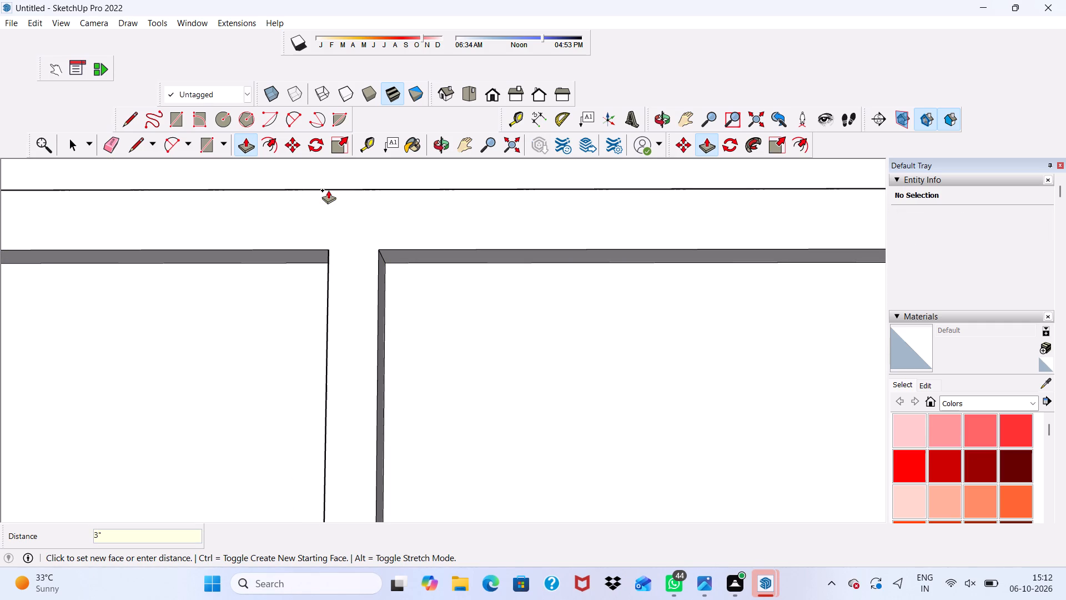
key("space")
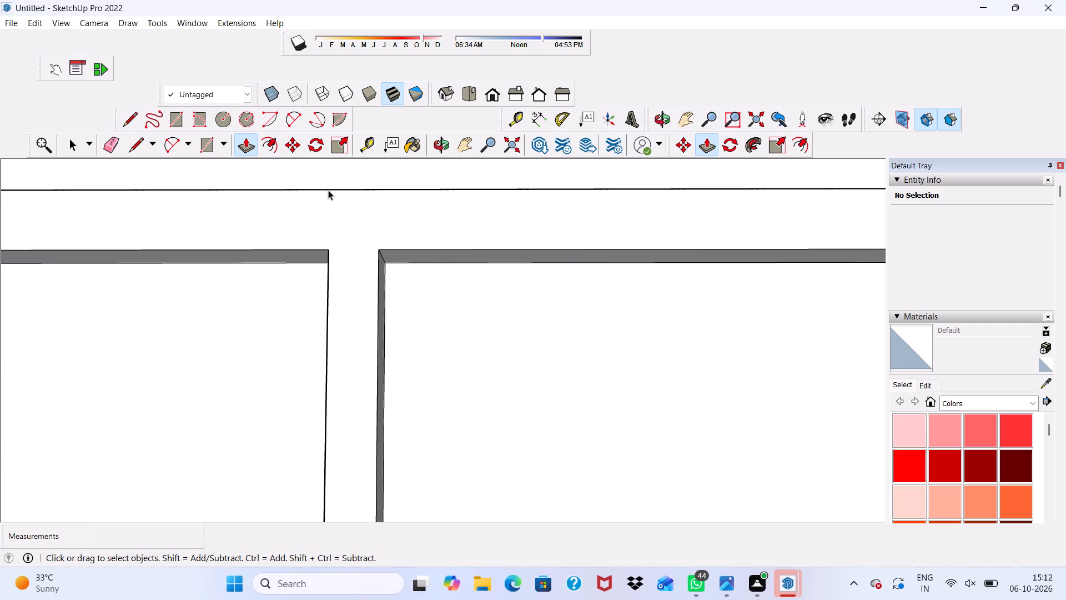
Examine the upper window frame between the columns from farther away and at several angles.
scroll(1064, 2, "down", 6)
scroll(1050, 101, "down", 4)
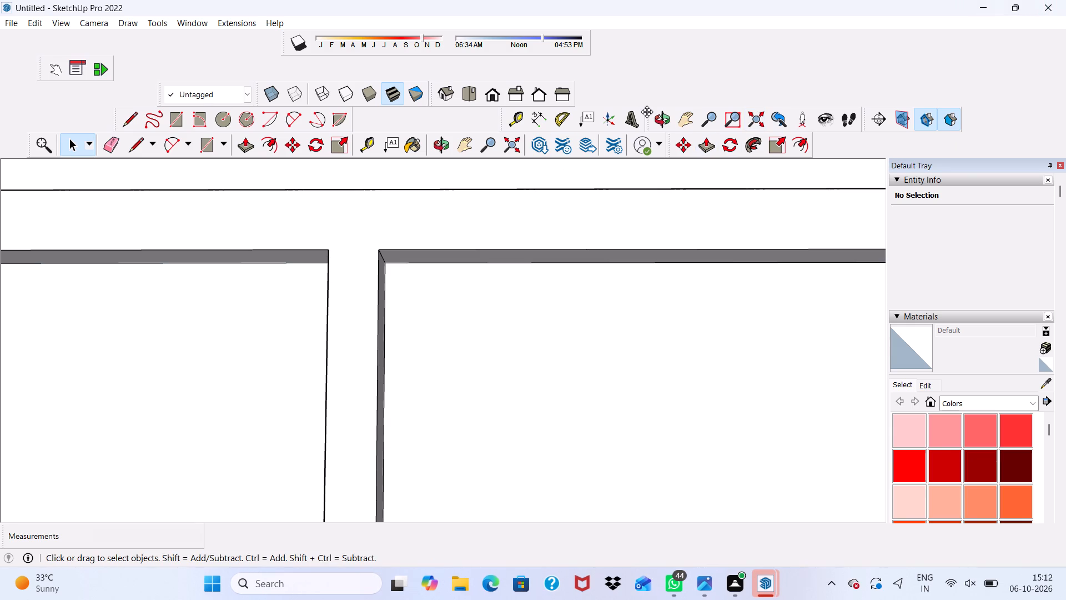
scroll(647, 112, "down", 5)
scroll(698, 100, "down", 5)
scroll(816, 350, "down", 1)
scroll(893, 360, "down", 4)
scroll(532, 513, "down", 1)
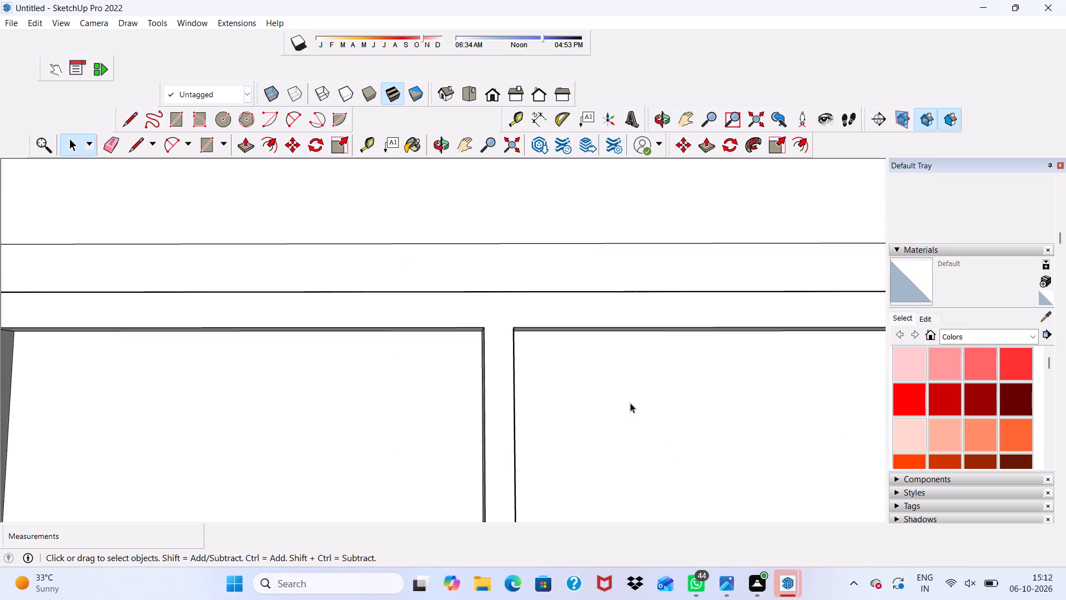
scroll(630, 403, "down", 2)
scroll(630, 403, "up", 1)
scroll(630, 403, "down", 10)
scroll(687, 344, "down", 2)
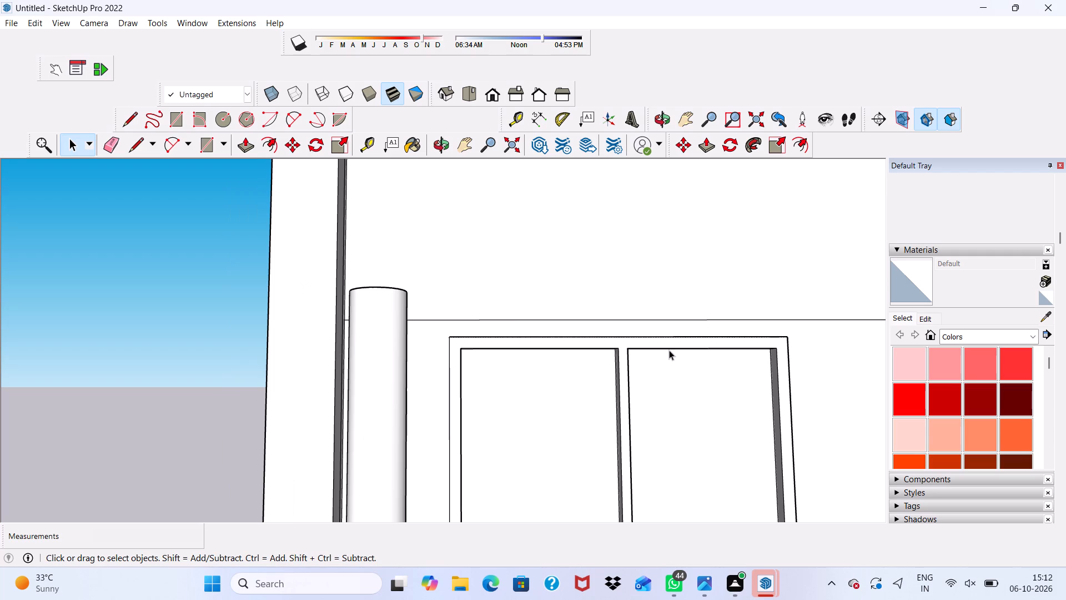
scroll(669, 350, "down", 8)
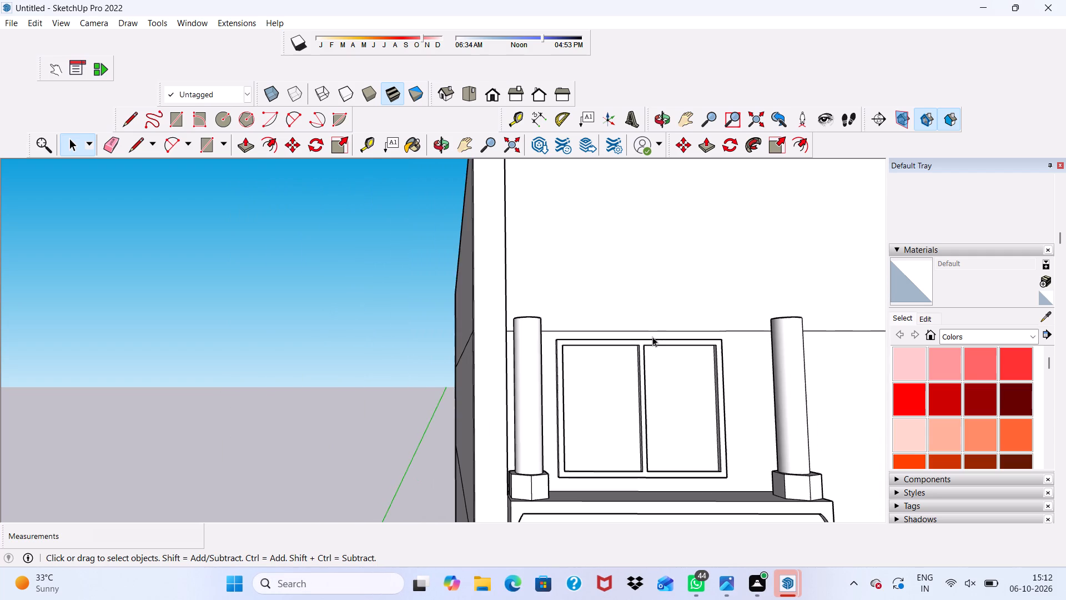
middle_click_drag(652, 336, 604, 352)
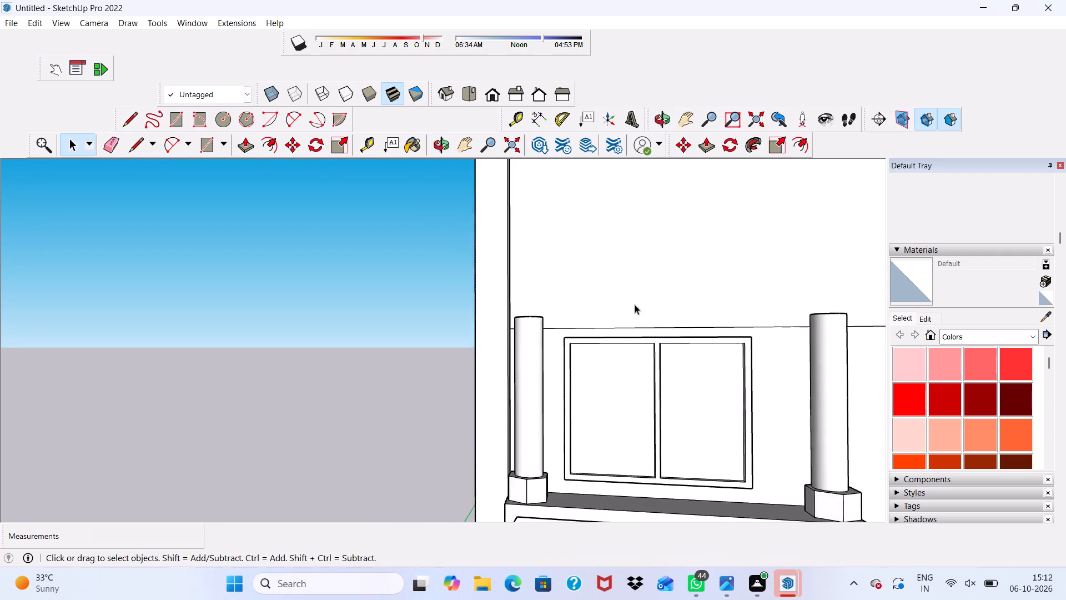
scroll(636, 300, "up", 3)
scroll(730, 234, "down", 9)
middle_click_drag(653, 236, 677, 279)
scroll(677, 279, "up", 1)
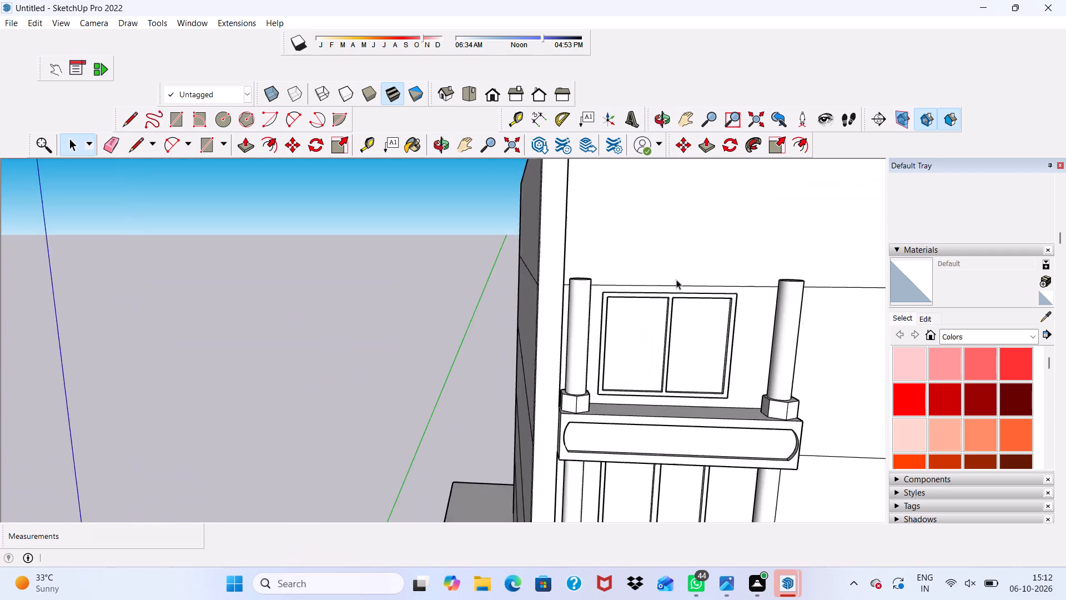
scroll(676, 279, "up", 2)
scroll(592, 275, "down", 2)
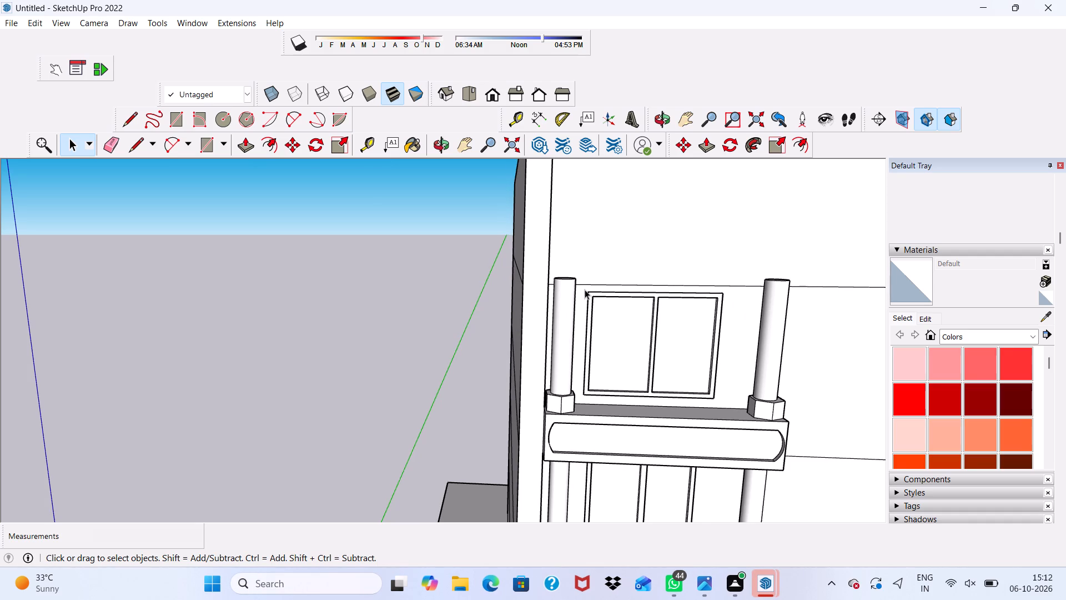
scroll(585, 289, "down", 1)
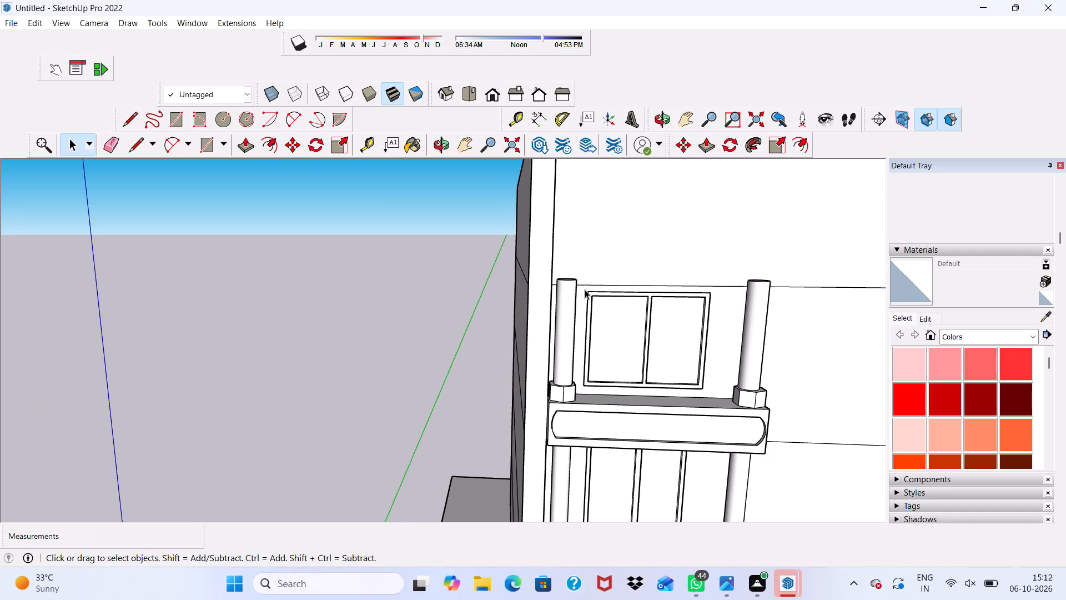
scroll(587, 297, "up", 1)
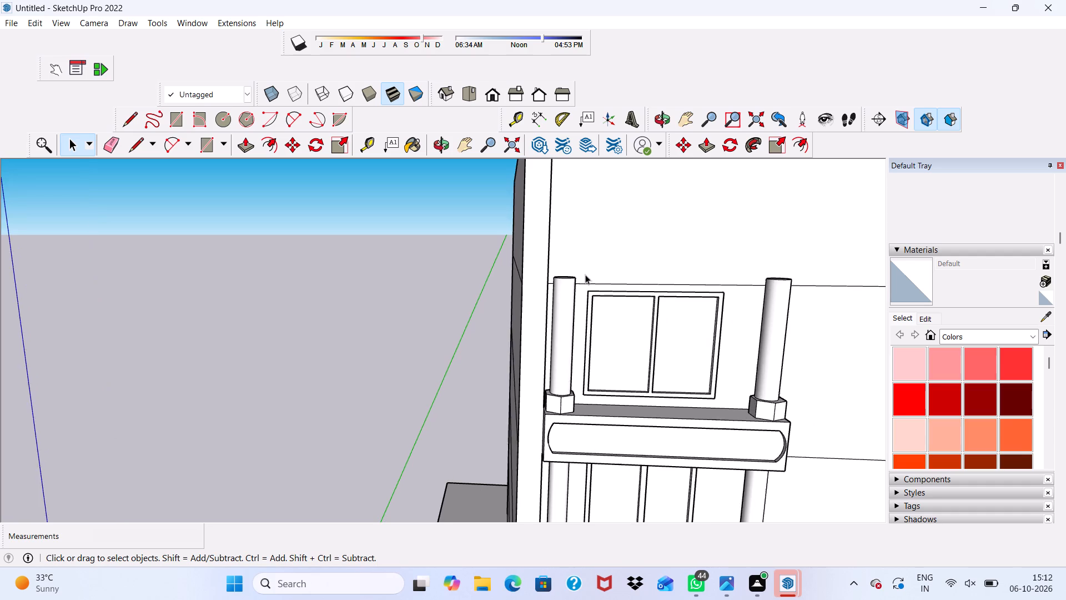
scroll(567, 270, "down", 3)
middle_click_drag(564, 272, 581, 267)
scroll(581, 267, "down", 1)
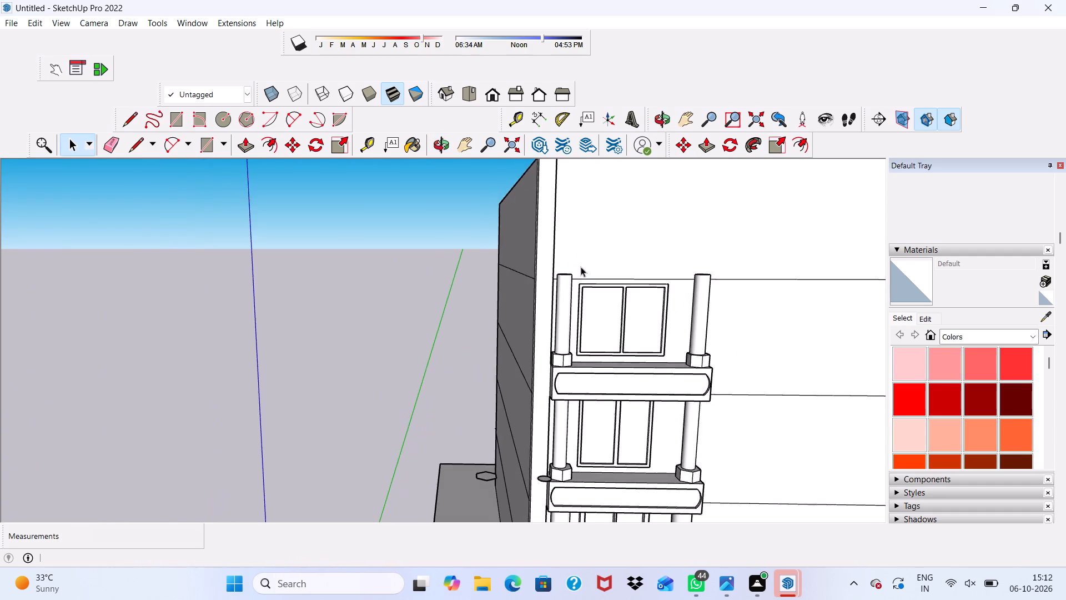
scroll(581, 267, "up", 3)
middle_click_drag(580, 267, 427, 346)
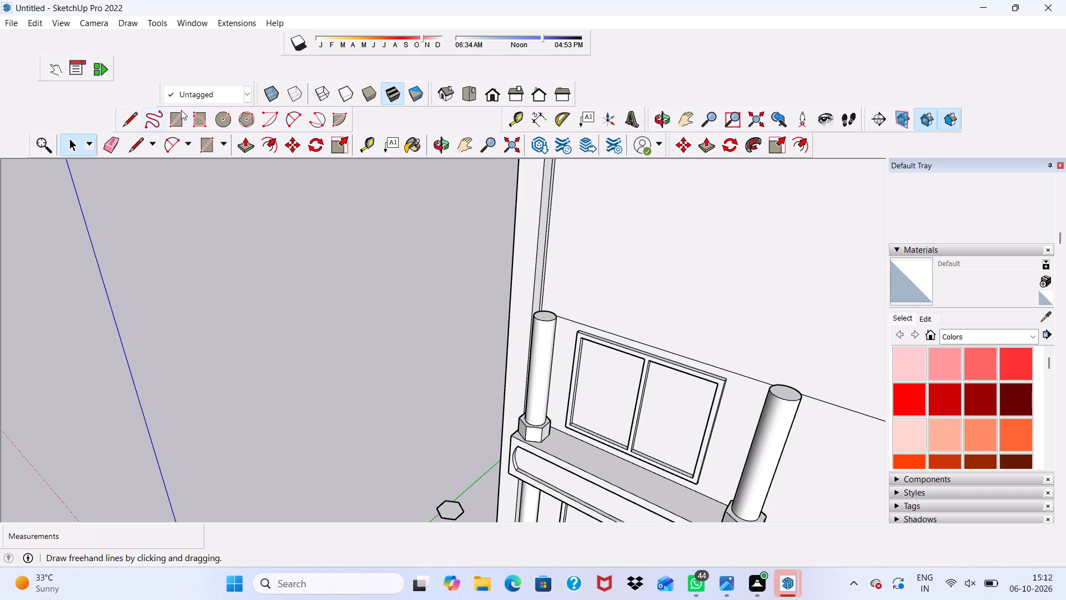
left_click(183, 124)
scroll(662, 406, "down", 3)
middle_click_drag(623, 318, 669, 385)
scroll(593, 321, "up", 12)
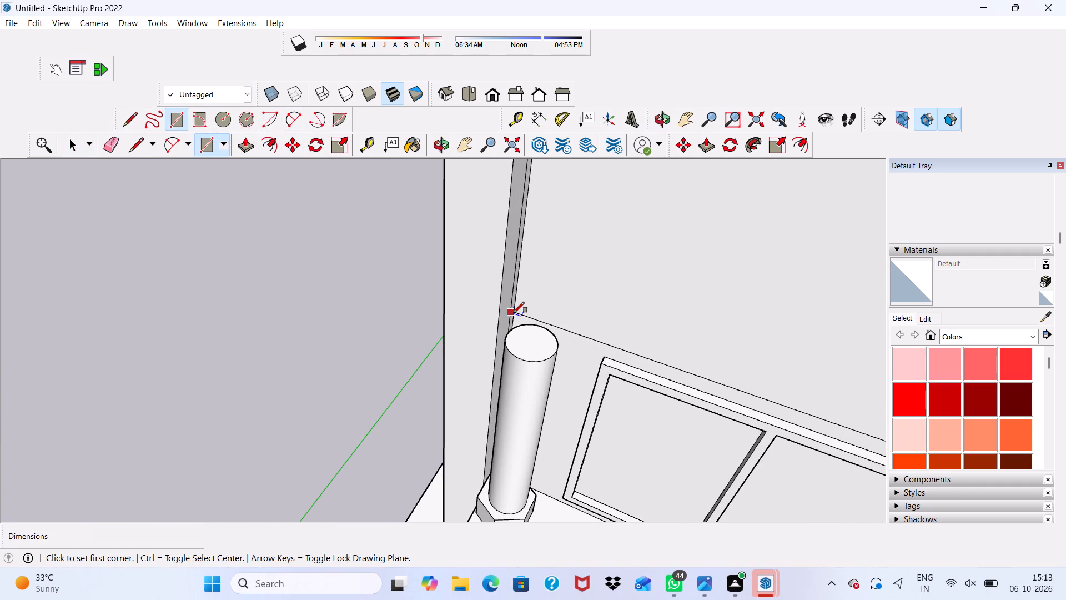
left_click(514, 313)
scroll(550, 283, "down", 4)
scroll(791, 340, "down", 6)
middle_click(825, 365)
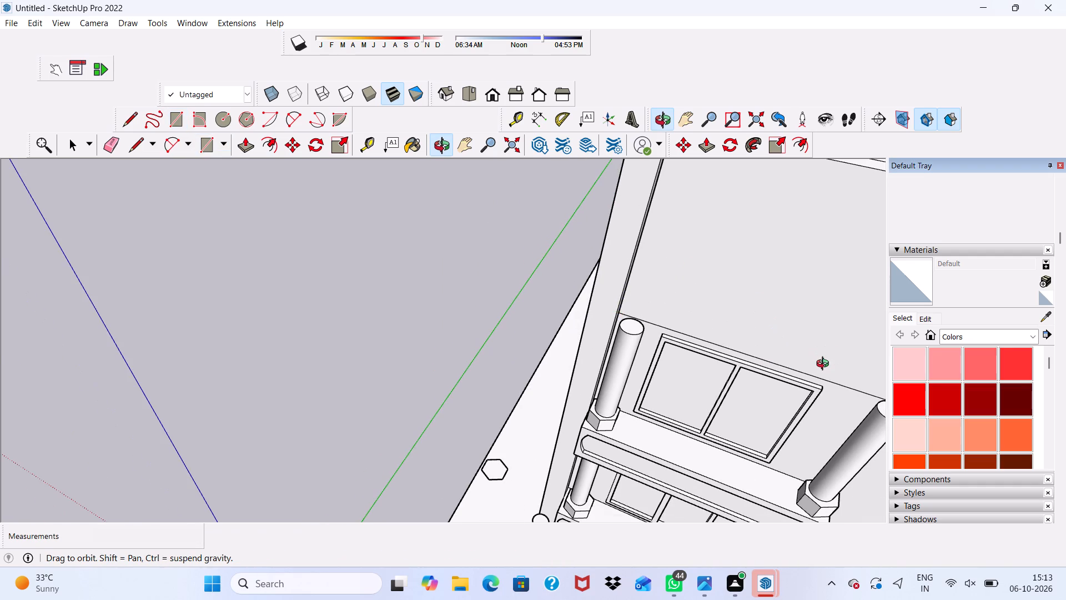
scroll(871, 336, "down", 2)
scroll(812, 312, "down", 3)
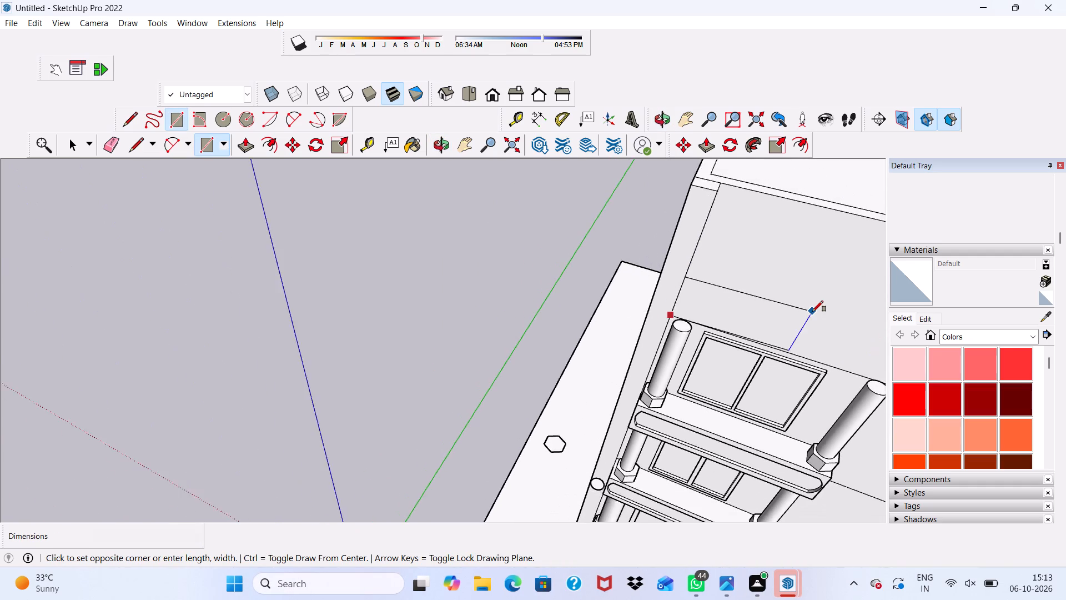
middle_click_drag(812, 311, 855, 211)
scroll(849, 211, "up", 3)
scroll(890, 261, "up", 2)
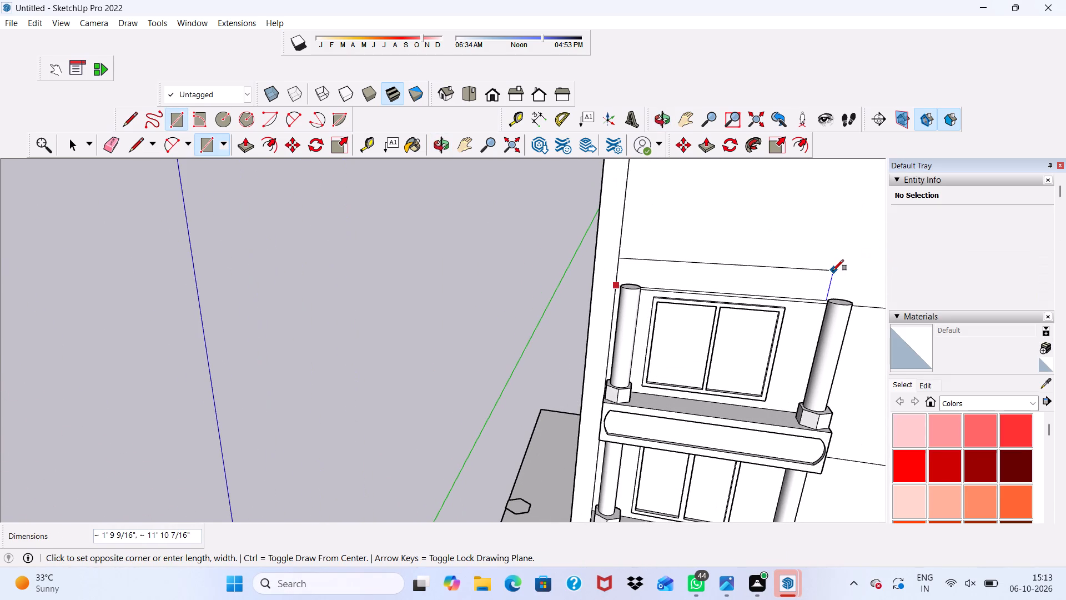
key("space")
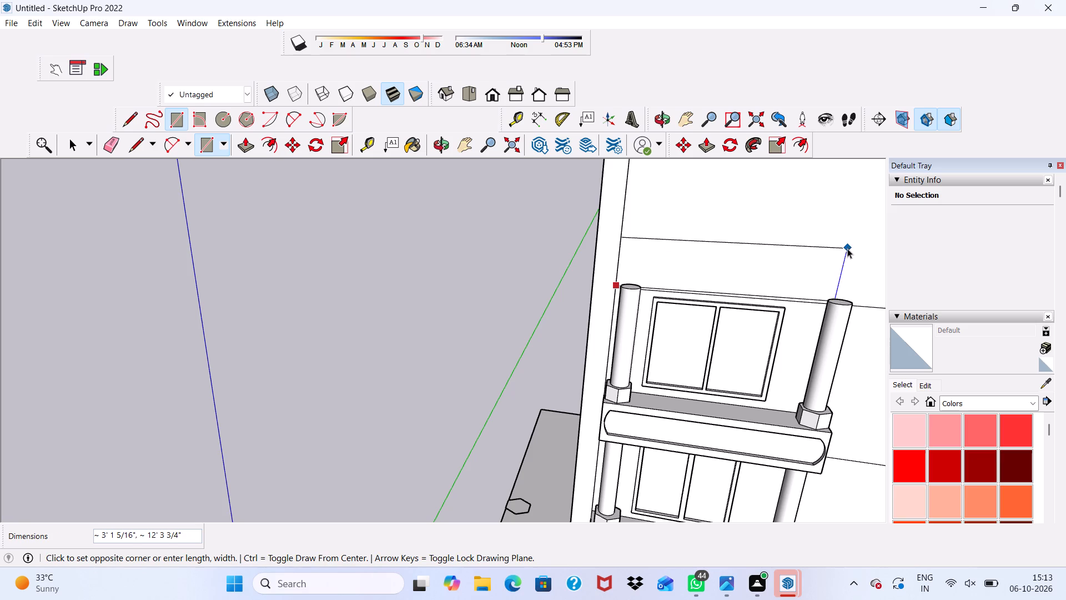
Draw a vertical line about 9' 5" up the wall from the rear edge of the top beam's free end to above the column.
scroll(847, 248, "down", 6)
middle_click_drag(794, 314, 653, 281)
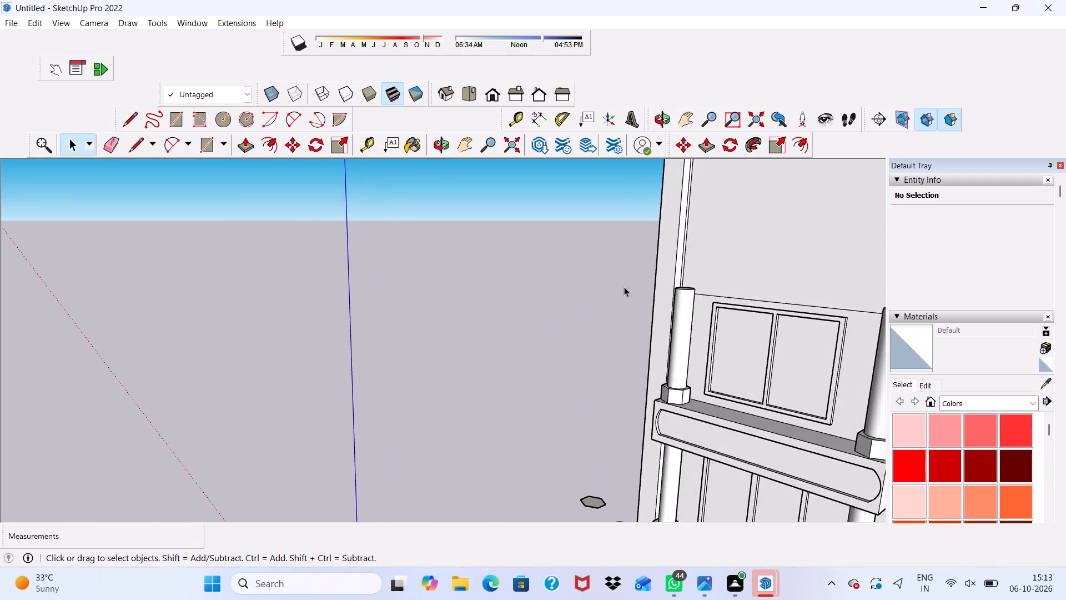
scroll(560, 303, "down", 5)
scroll(359, 312, "up", 1)
scroll(359, 312, "down", 1)
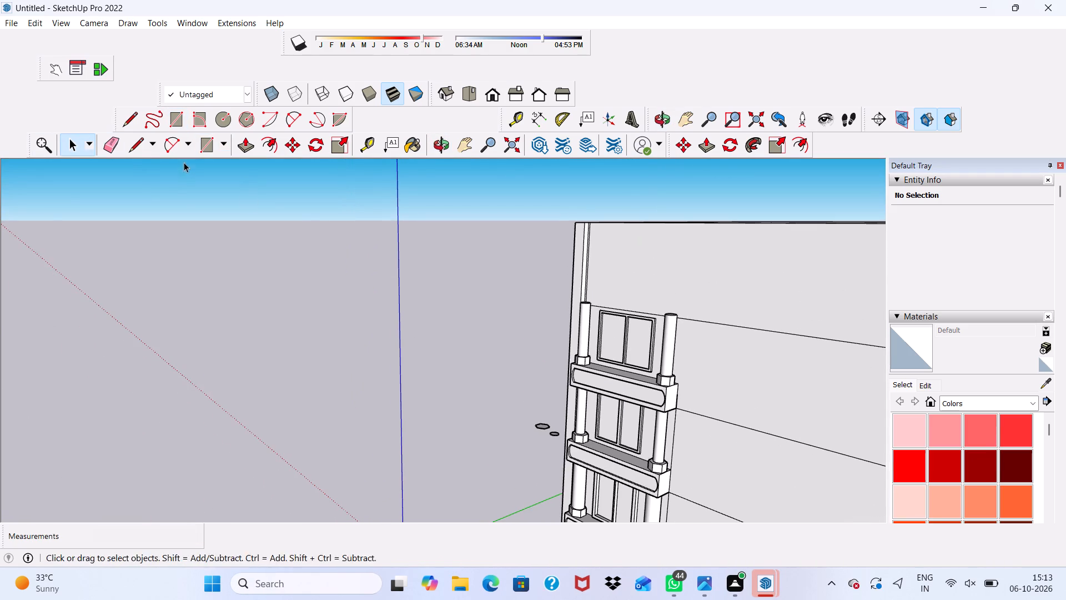
left_click(142, 141)
scroll(712, 390, "up", 7)
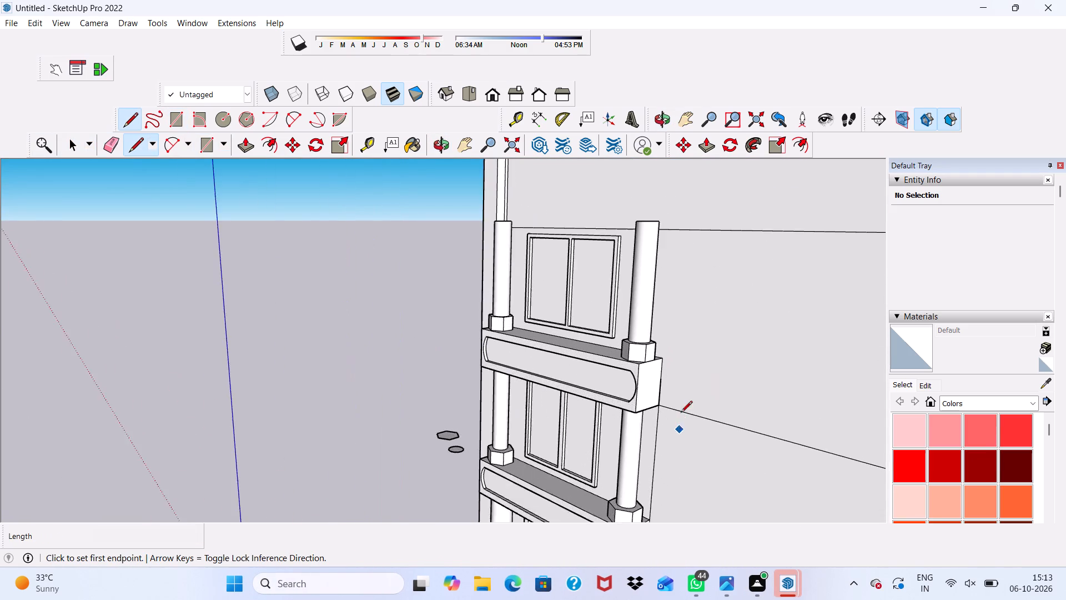
scroll(681, 413, "up", 11)
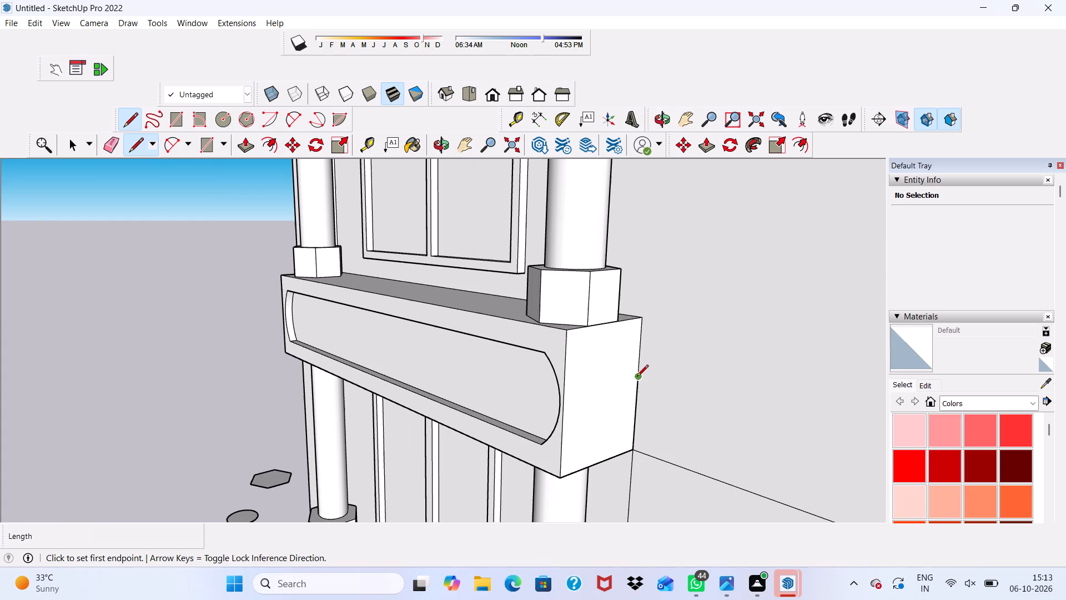
left_click(637, 377)
scroll(650, 310, "up", 1)
scroll(650, 310, "down", 5)
scroll(650, 309, "up", 1)
scroll(650, 309, "down", 6)
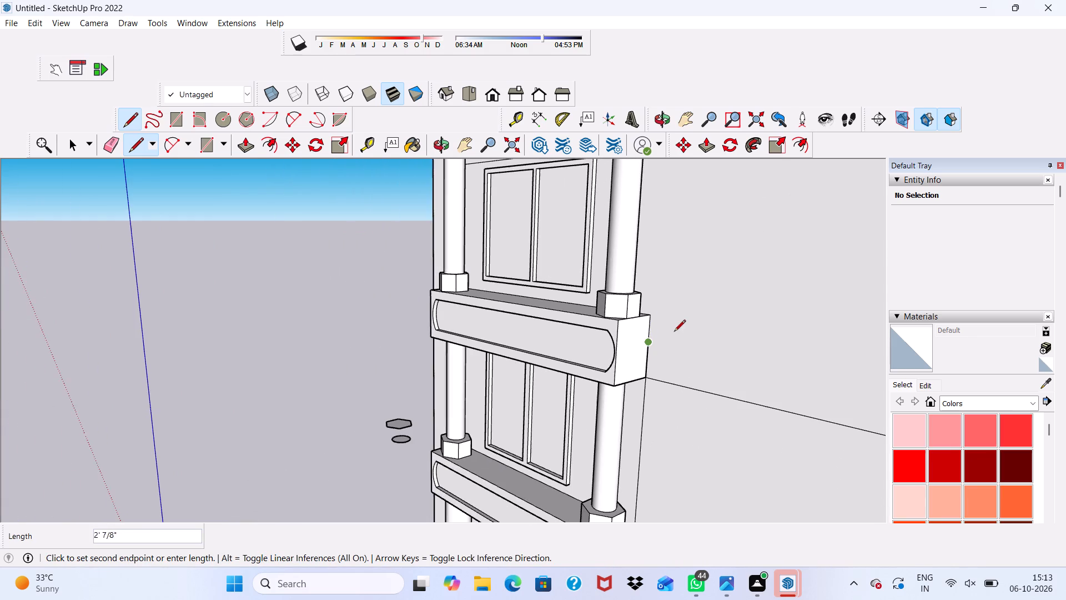
scroll(707, 220, "down", 6)
scroll(665, 323, "up", 1)
scroll(682, 363, "down", 2)
scroll(706, 286, "up", 1)
scroll(706, 286, "down", 1)
scroll(701, 173, "up", 3)
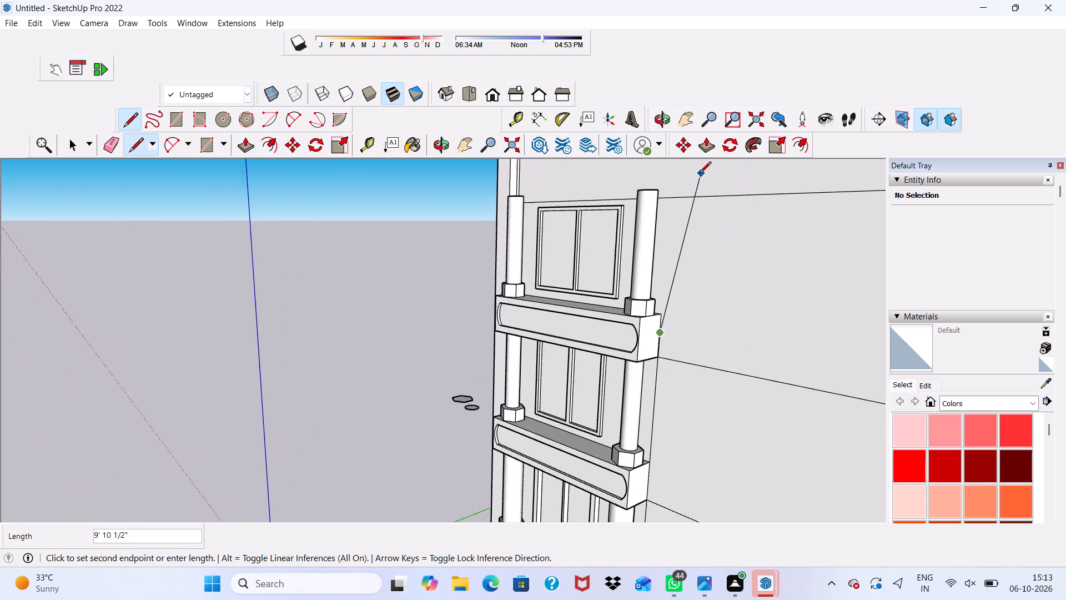
scroll(662, 178, "up", 3)
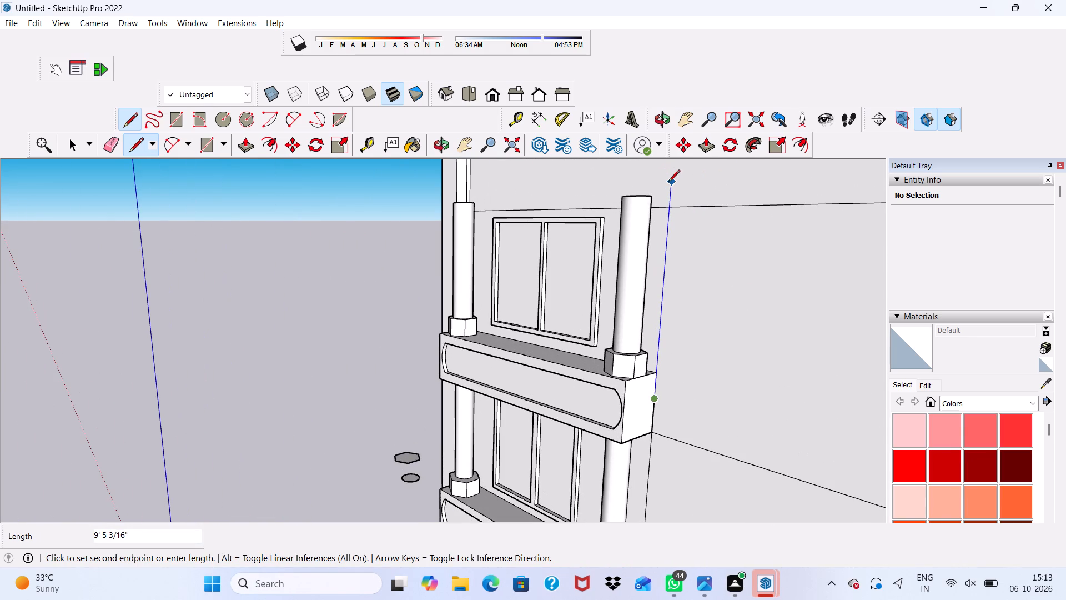
left_click(668, 182)
scroll(706, 223, "down", 4)
scroll(780, 292, "up", 1)
scroll(758, 292, "down", 1)
middle_click(758, 292)
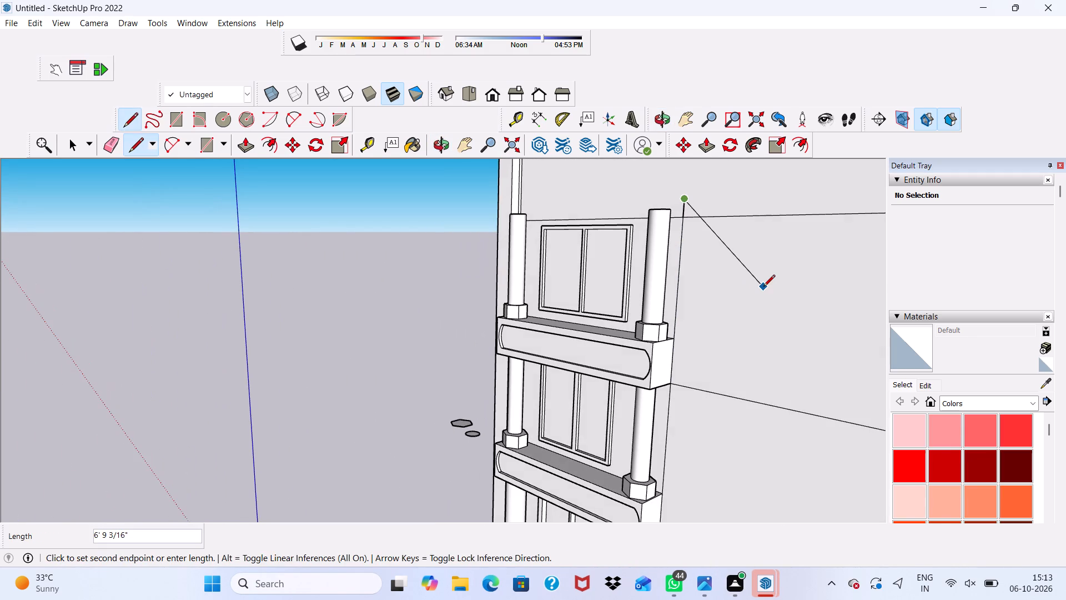
key("space")
Examine the front facade and its stacked window bays from farther away.
scroll(763, 286, "down", 3)
scroll(666, 258, "down", 1)
middle_click_drag(674, 258, 897, 349)
scroll(762, 288, "down", 1)
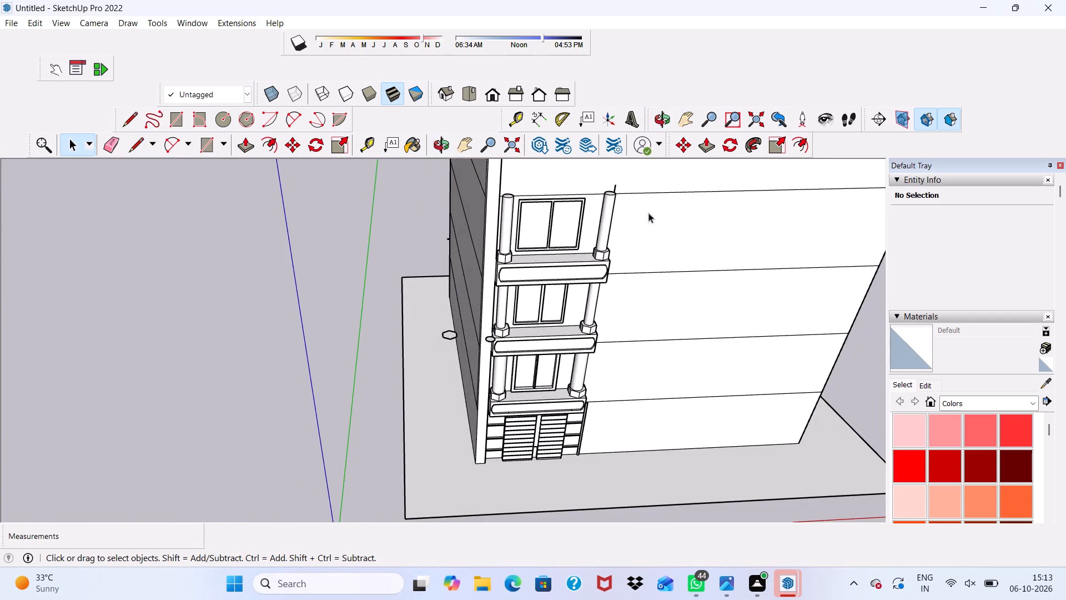
scroll(645, 211, "up", 3)
scroll(597, 273, "down", 4)
scroll(1050, 141, "down", 4)
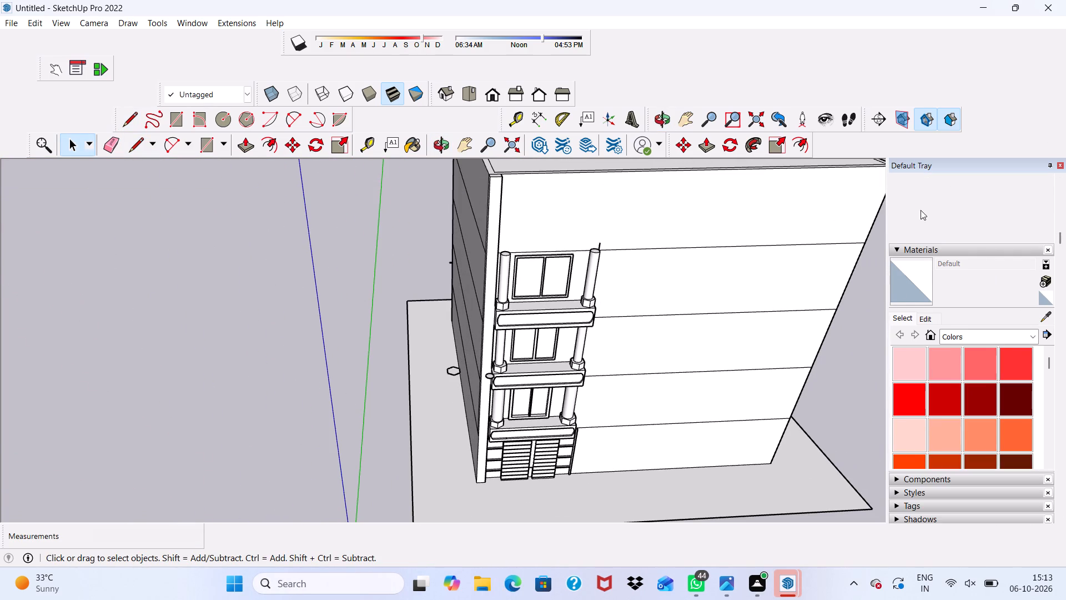
scroll(898, 297, "down", 1)
scroll(520, 226, "up", 3)
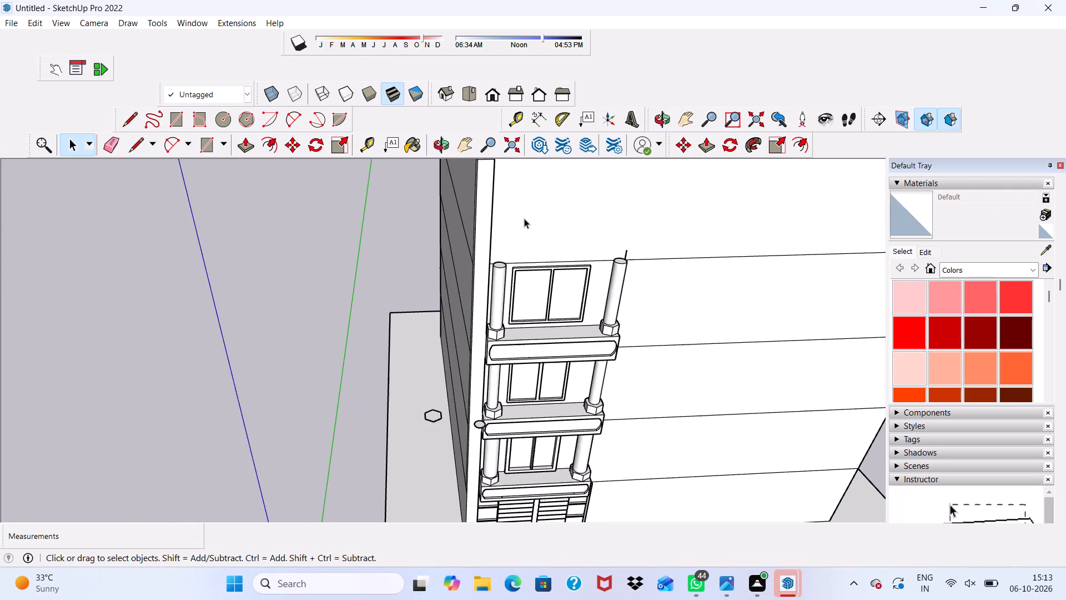
scroll(524, 218, "up", 2)
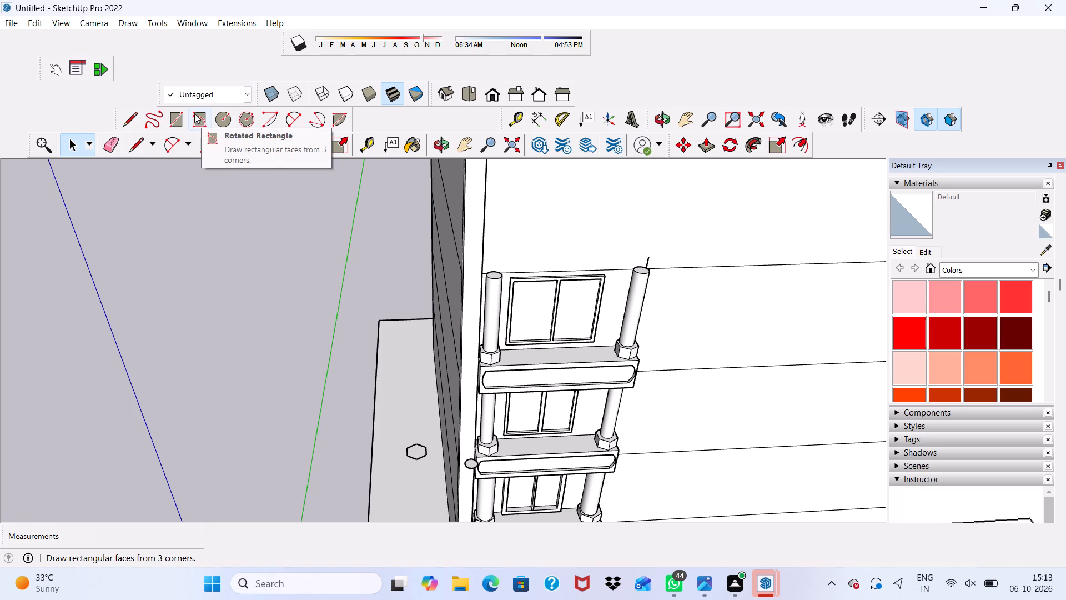
Draw a rectangle about 13' 2" by 2' 8 9/16" on the wall above the top window, starting at the floor line's corner endpoint.
left_click(175, 129)
scroll(523, 249, "up", 3)
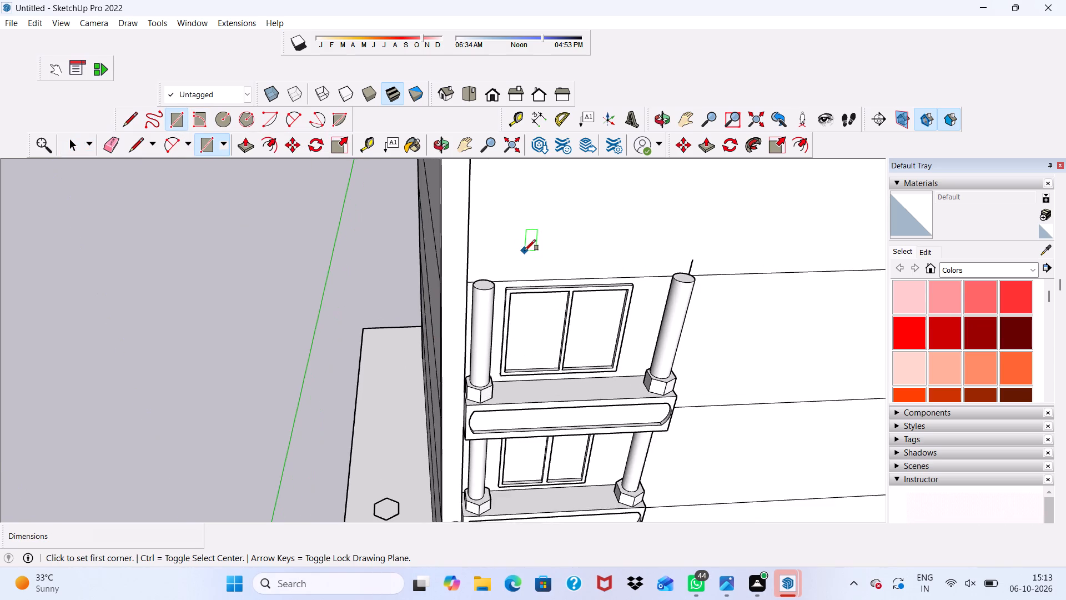
middle_click_drag(525, 251, 437, 316)
scroll(413, 298, "up", 3)
scroll(449, 326, "up", 4)
scroll(538, 352, "up", 1)
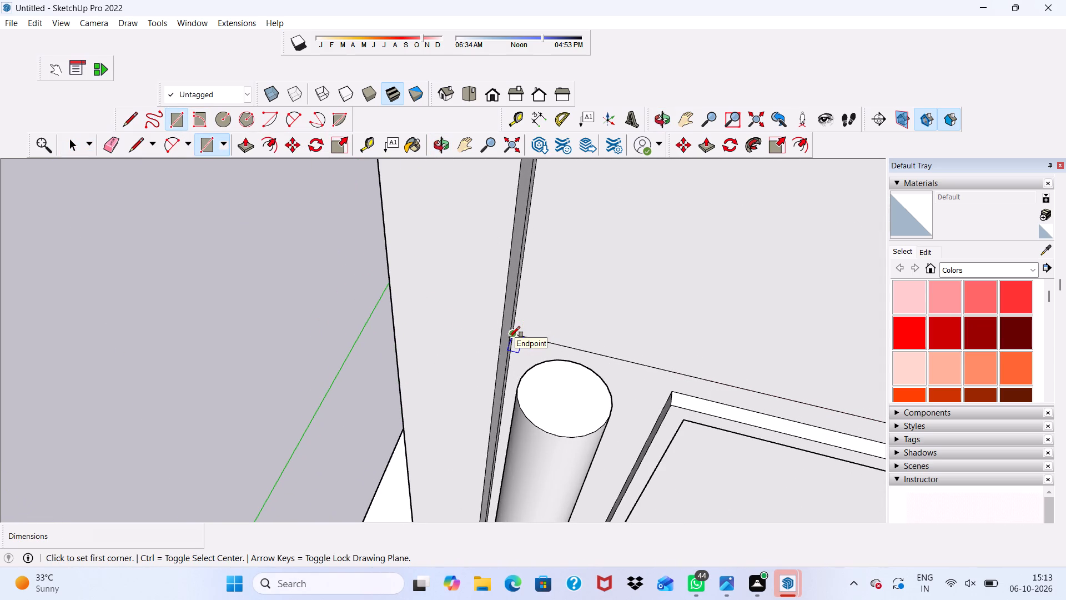
left_click(509, 337)
scroll(509, 337, "down", 14)
scroll(810, 274, "up", 1)
scroll(802, 279, "down", 5)
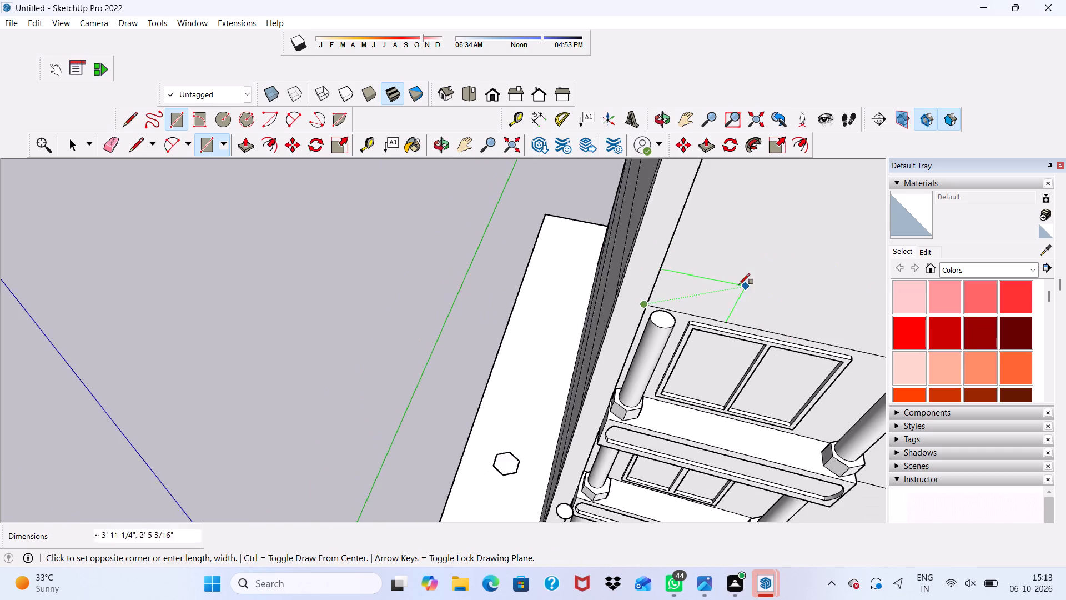
scroll(739, 284, "down", 7)
scroll(855, 296, "up", 4)
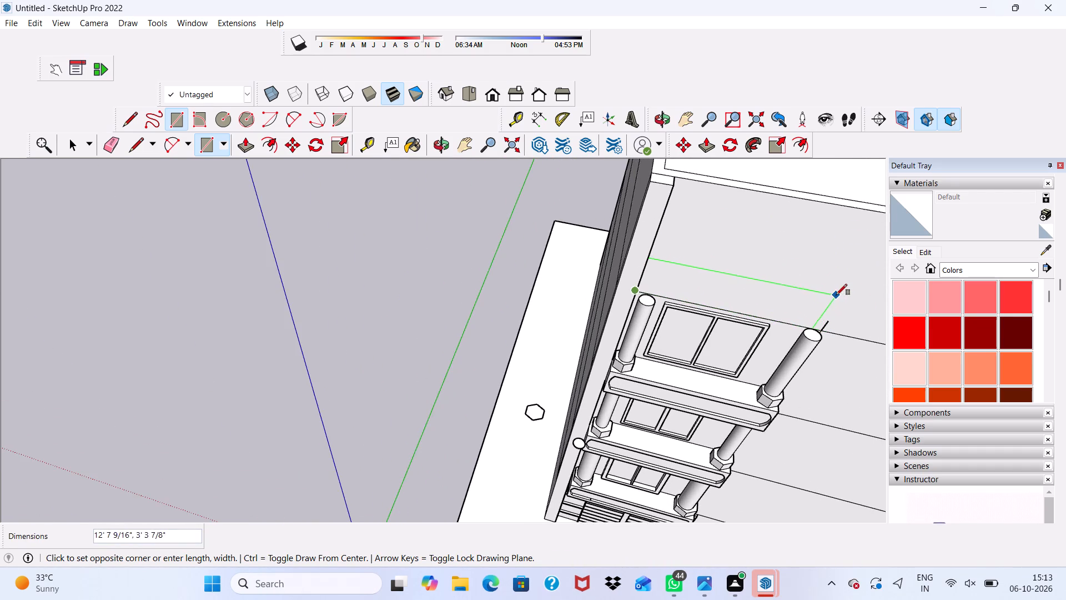
scroll(846, 287, "up", 4)
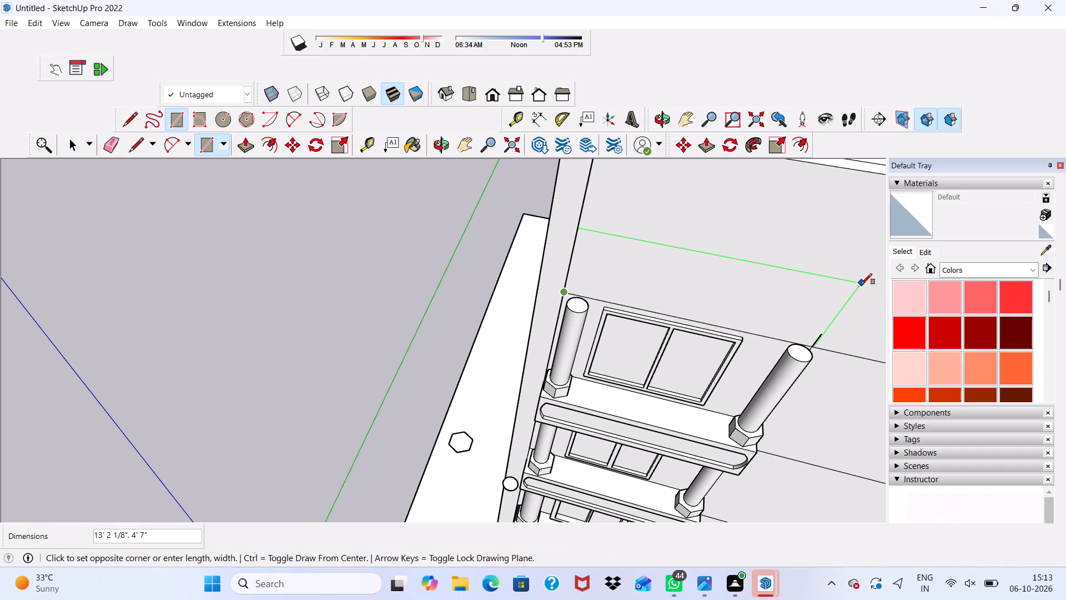
middle_click_drag(832, 278, 798, 197)
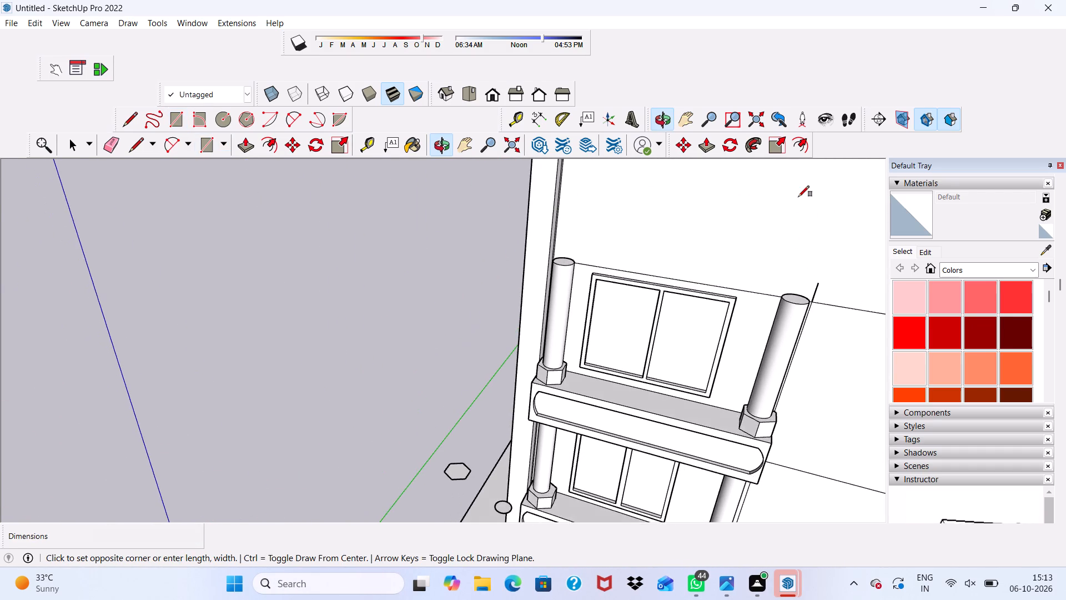
scroll(836, 233, "up", 1)
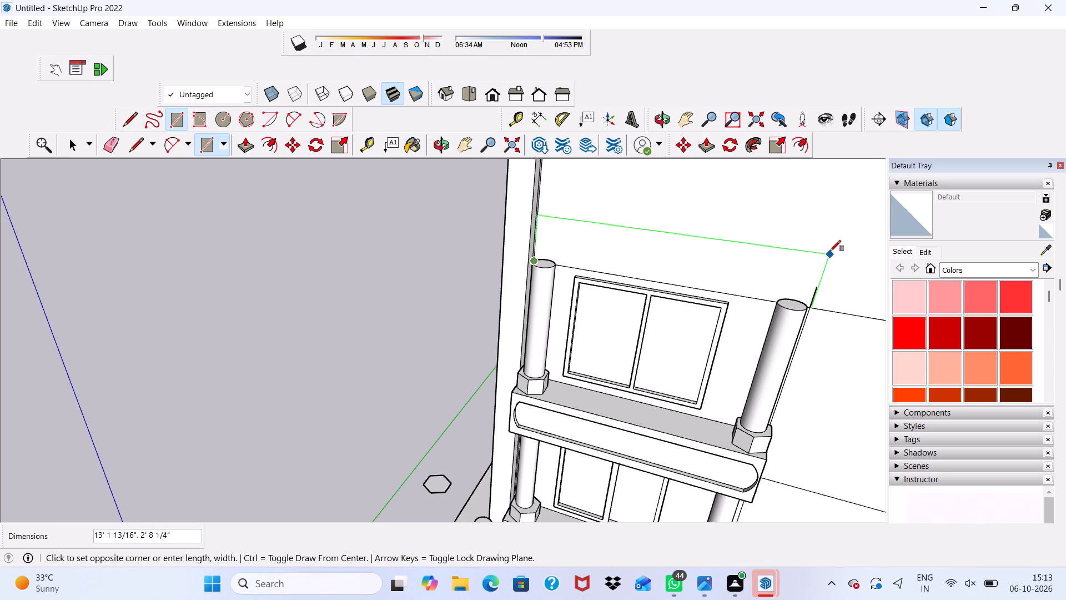
left_click(830, 251)
Measure the height of the new rectangle from its outer top corner down to the floor line.
middle_click_drag(831, 252, 784, 221)
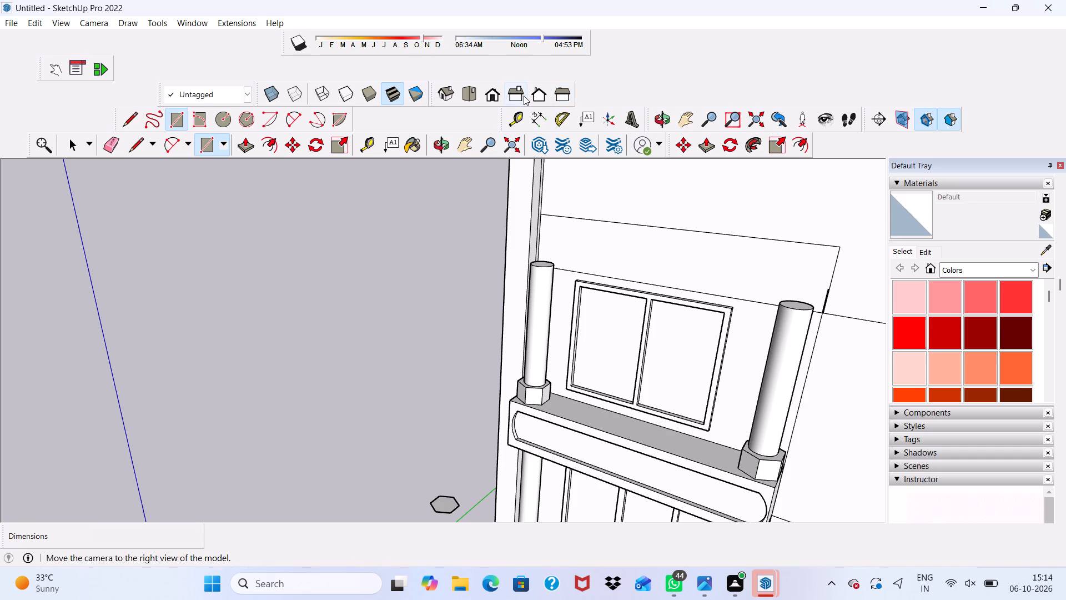
left_click(540, 115)
scroll(796, 272, "up", 1)
scroll(849, 247, "up", 4)
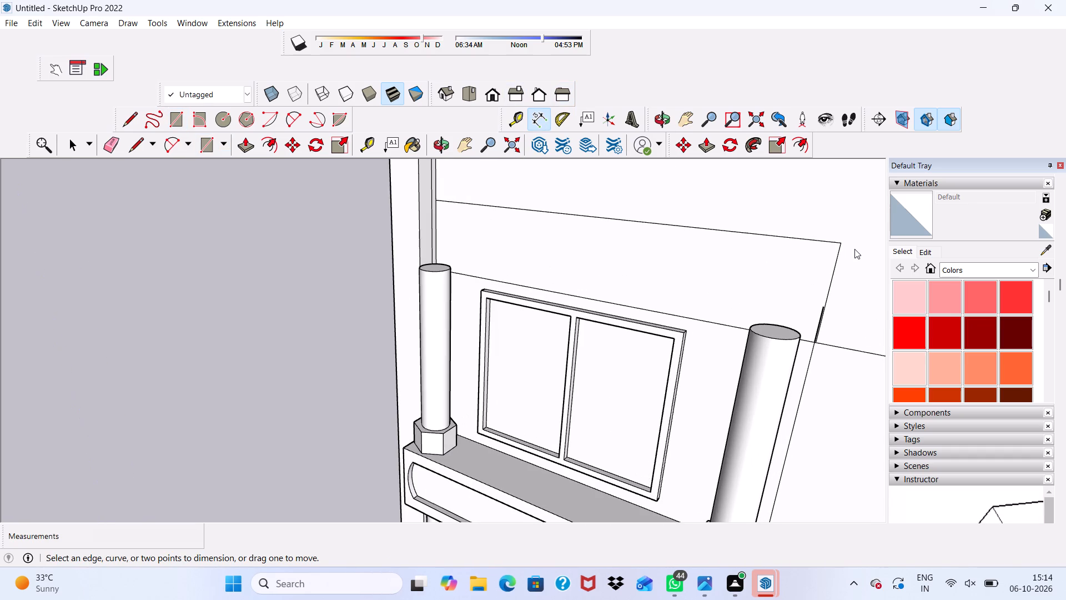
left_click(841, 246)
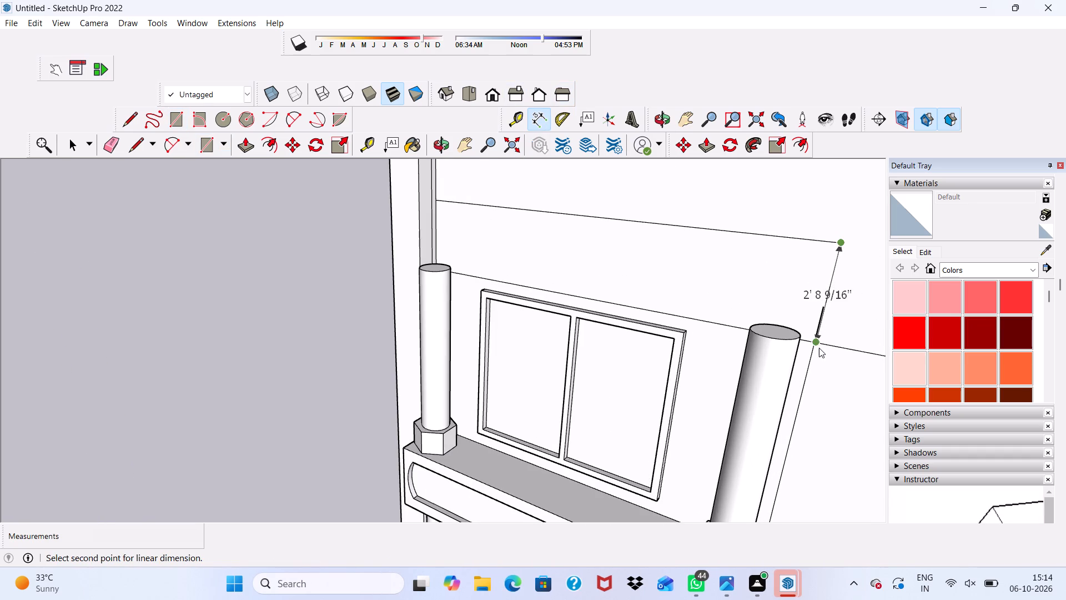
left_click(816, 347)
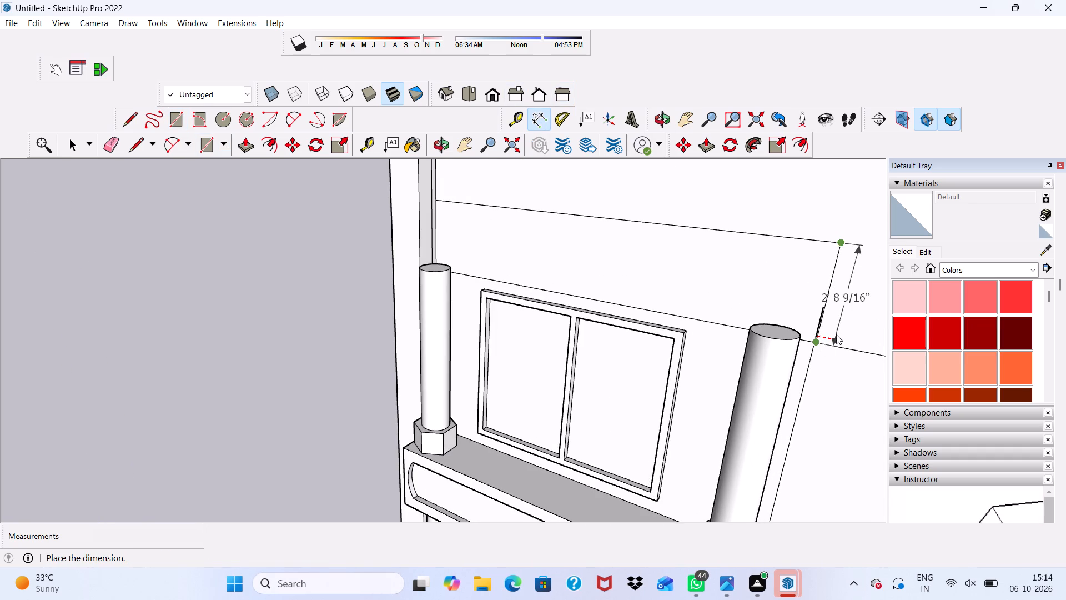
key("space")
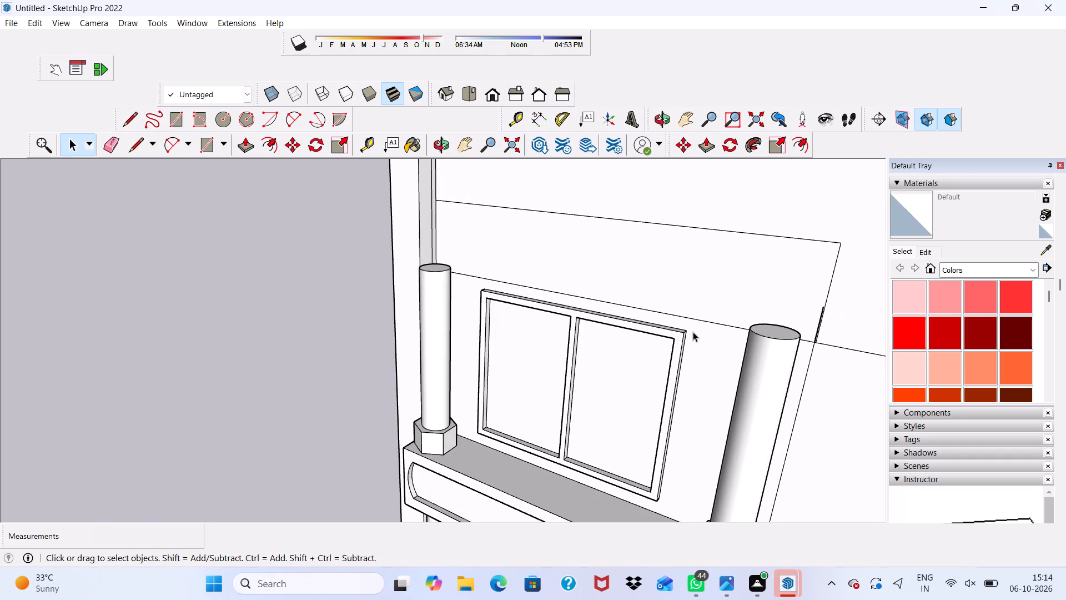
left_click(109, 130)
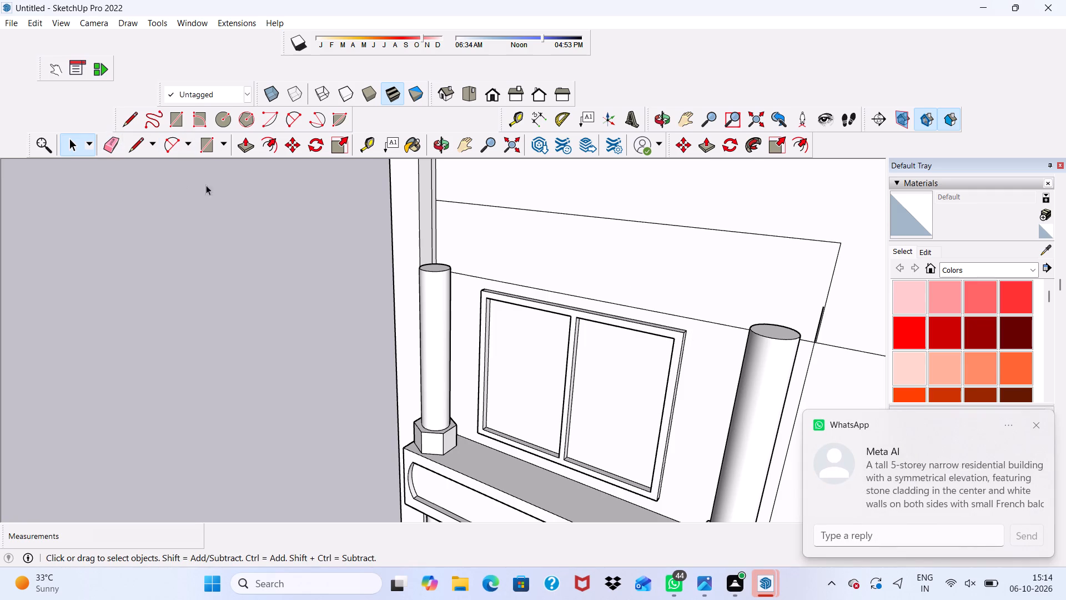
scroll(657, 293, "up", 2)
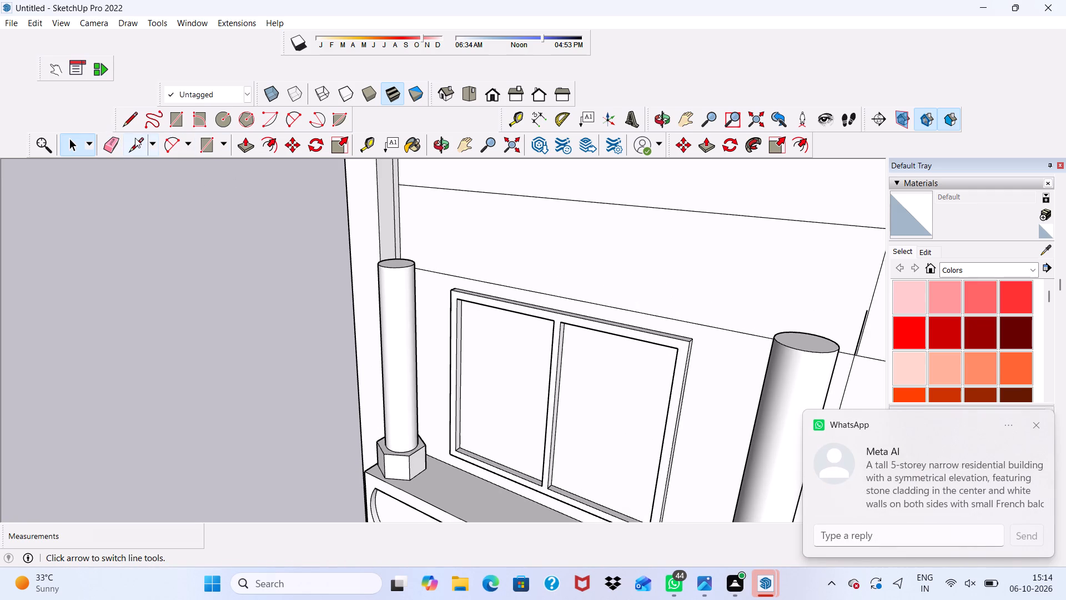
Examine the closely spaced vertical edges where the new rectangle's outer end meets the floor line beside the column.
left_click(115, 139)
scroll(710, 279, "up", 3)
scroll(498, 202, "down", 3)
scroll(482, 204, "up", 1)
scroll(482, 205, "down", 1)
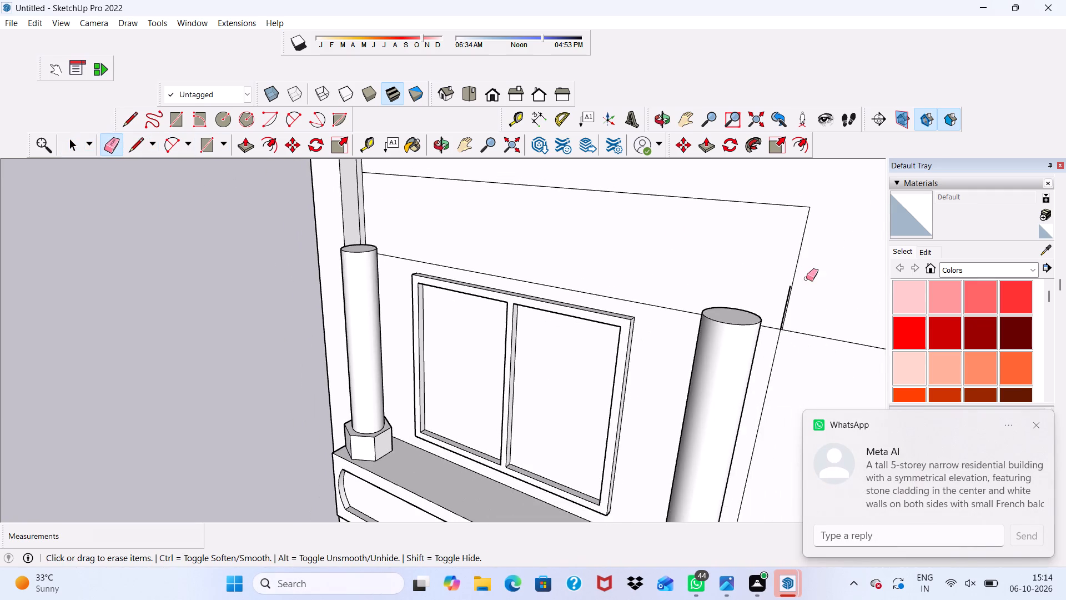
scroll(806, 276, "up", 18)
scroll(810, 315, "down", 2)
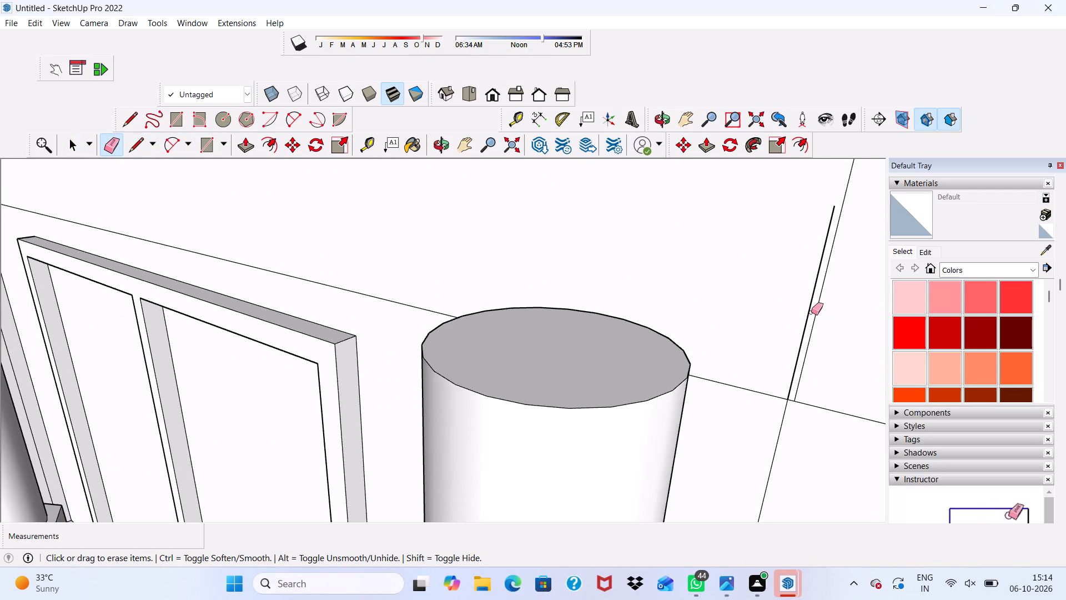
middle_click_drag(811, 311, 837, 253)
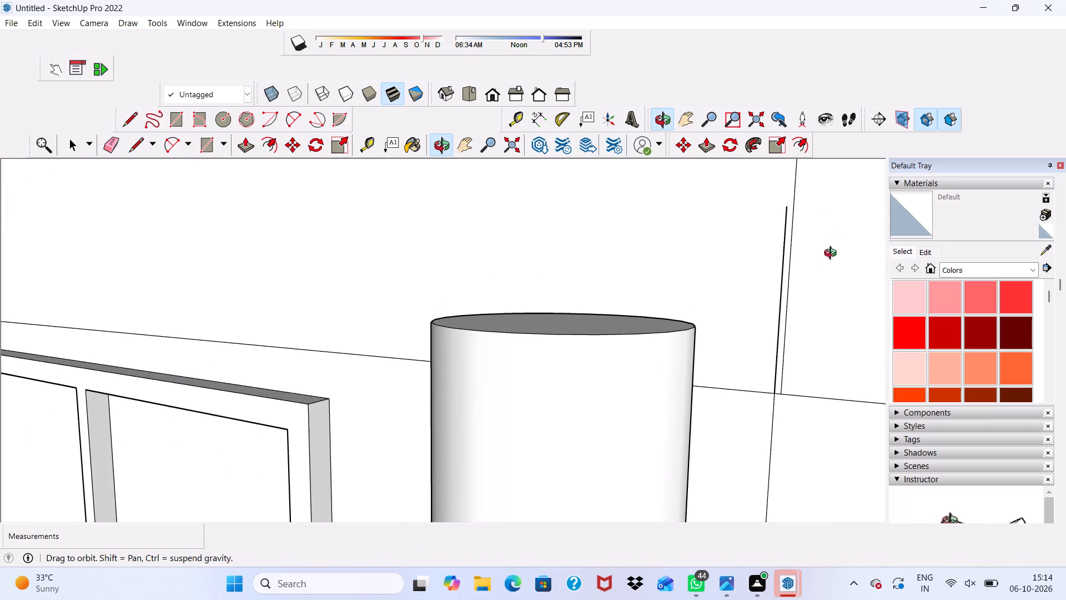
scroll(1038, 0, "up", 3)
scroll(3, 6, "down", 3)
scroll(0, 178, "down", 2)
scroll(99, 257, "down", 3)
scroll(424, 240, "down", 2)
scroll(432, 273, "up", 1)
scroll(443, 299, "down", 1)
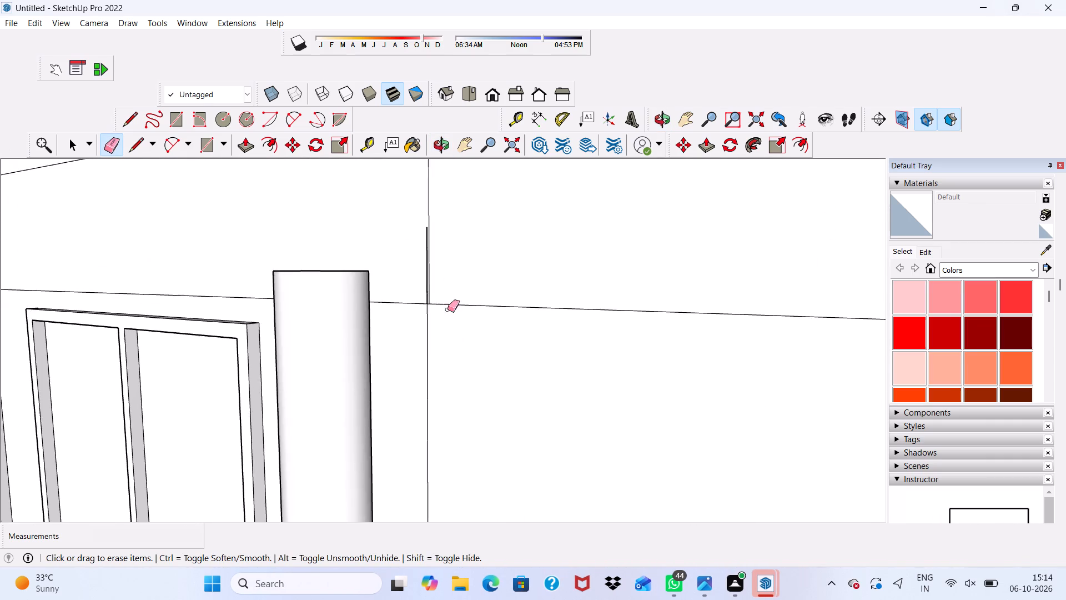
scroll(447, 309, "down", 4)
scroll(414, 189, "up", 4)
scroll(445, 293, "up", 9)
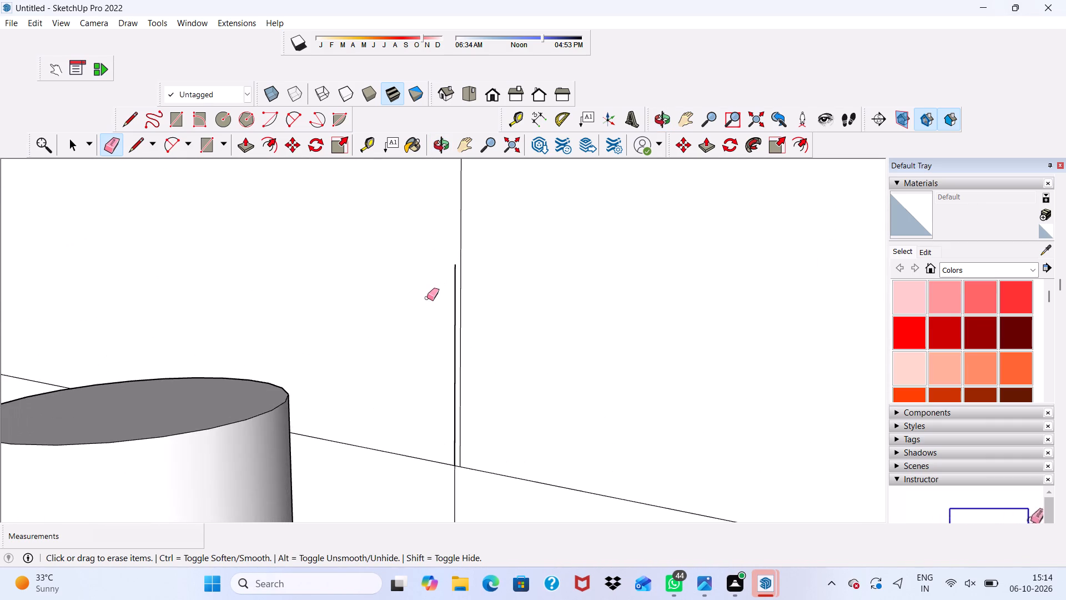
key("space")
scroll(427, 298, "down", 7)
scroll(460, 419, "up", 1)
scroll(464, 441, "down", 2)
scroll(461, 274, "up", 4)
scroll(460, 273, "down", 3)
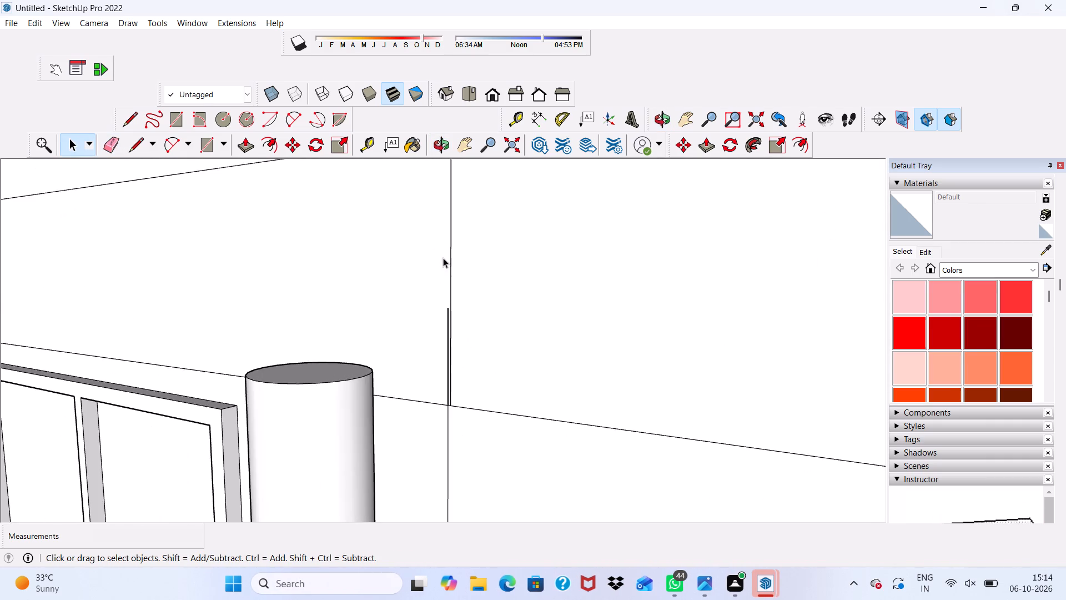
middle_click_drag(441, 256, 557, 368)
scroll(418, 294, "up", 1)
scroll(424, 308, "down", 3)
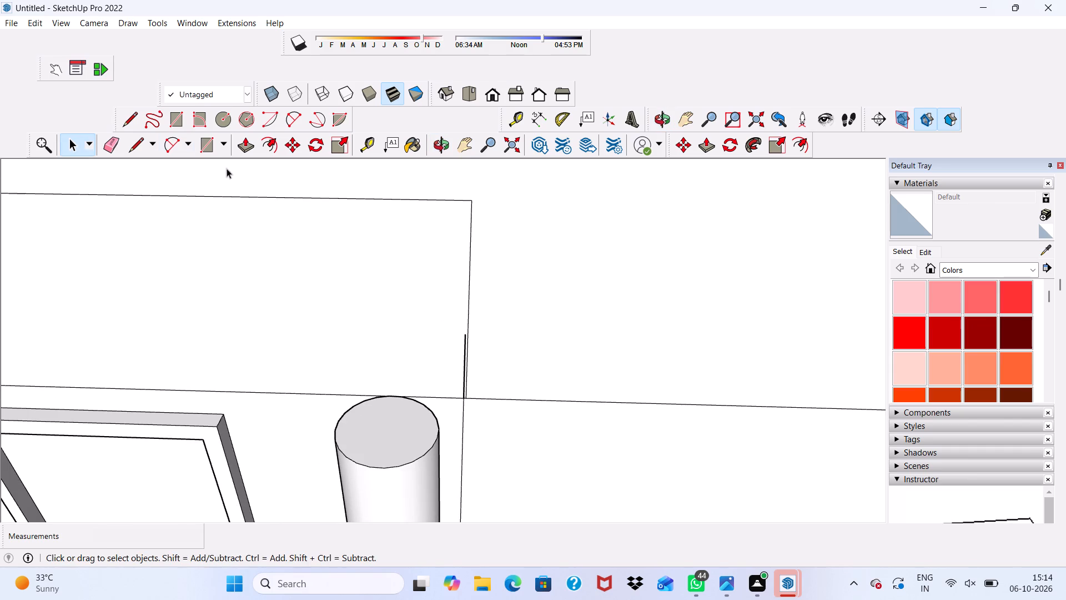
Draw a 1' 8 3/8" vertical line from the top of the short edge beside the column up to the rectangle's top edge.
left_click(143, 144)
scroll(578, 364, "up", 5)
scroll(374, 321, "up", 4)
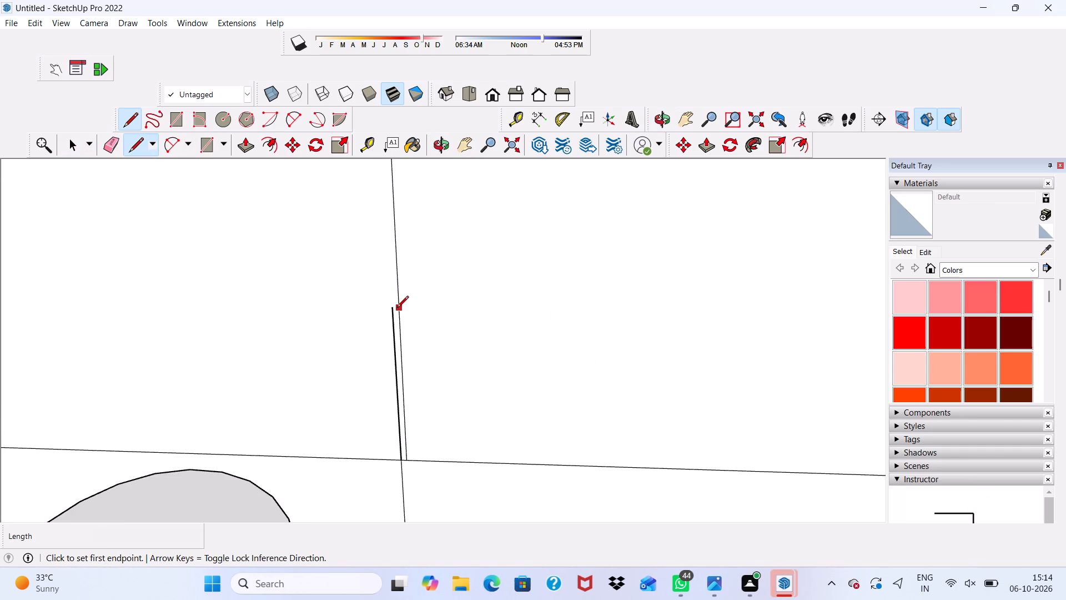
left_click(393, 311)
scroll(396, 313, "down", 7)
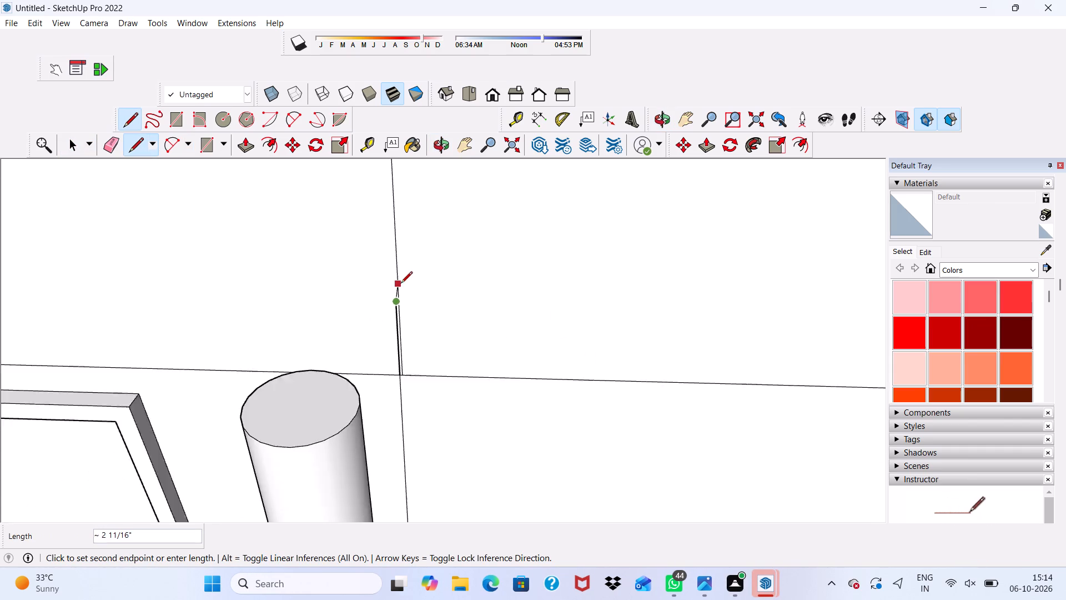
scroll(401, 284, "down", 12)
scroll(383, 215, "up", 10)
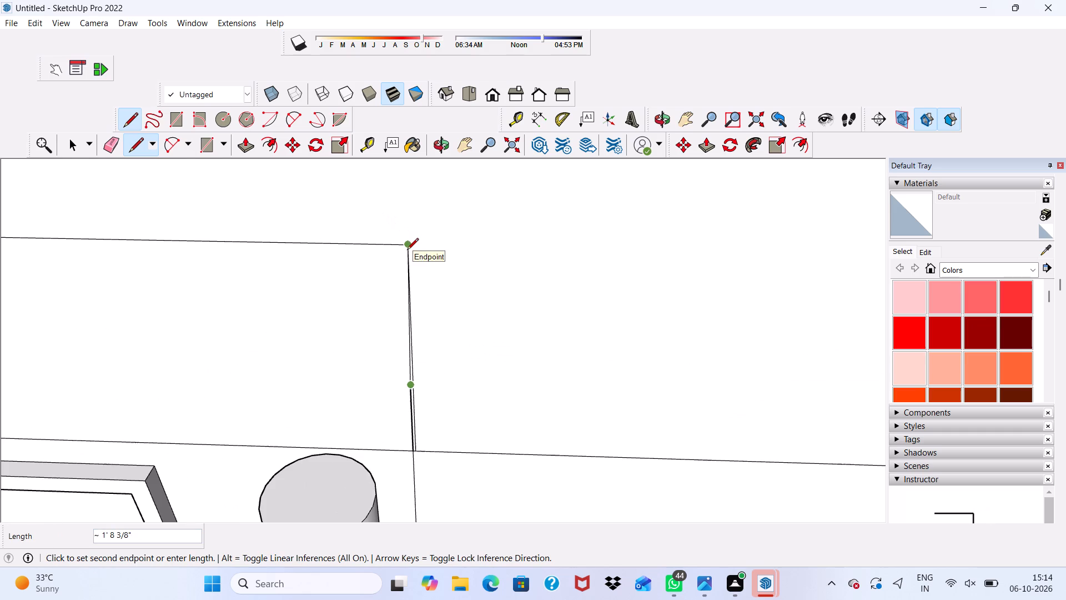
scroll(400, 236, "up", 4)
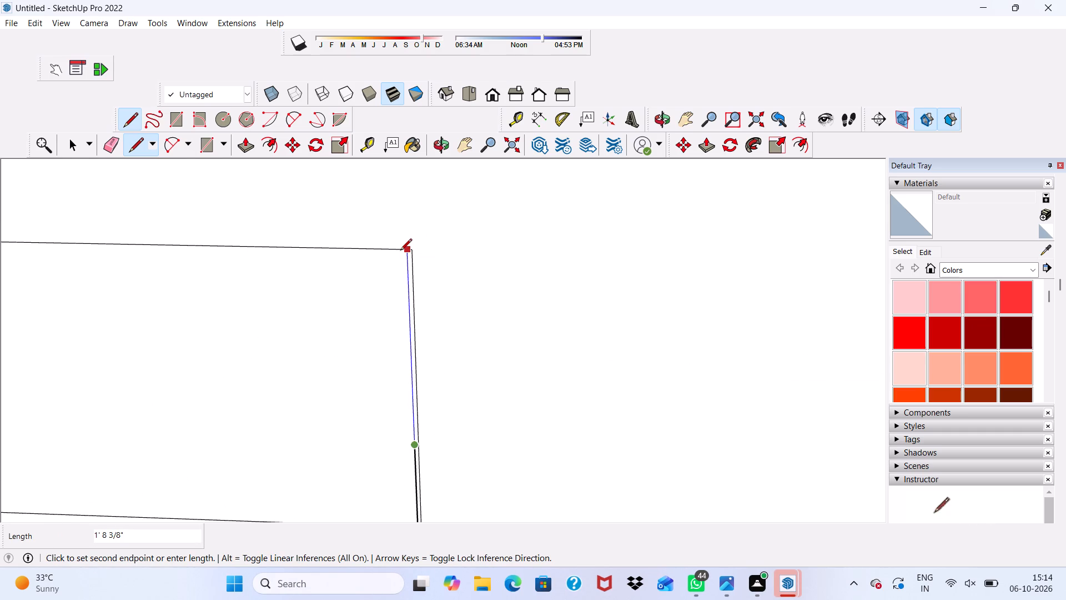
left_click(400, 251)
scroll(400, 251, "down", 4)
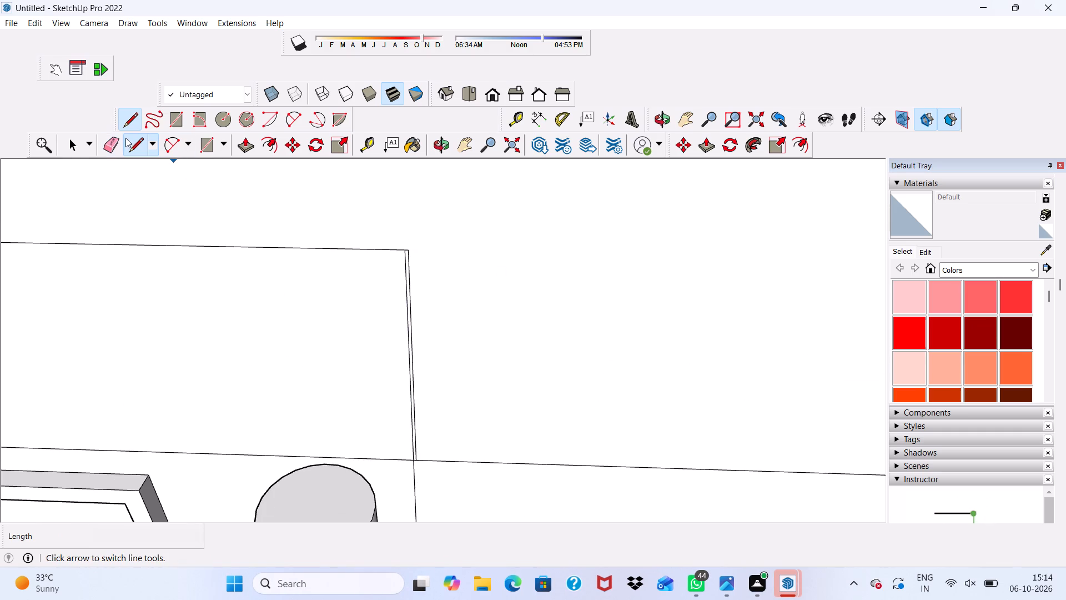
Erase the rectangle's redundant outermost vertical edge and the short leftover stub at its upper outer corner.
left_click(112, 146)
scroll(375, 365, "up", 4)
scroll(431, 280, "up", 2)
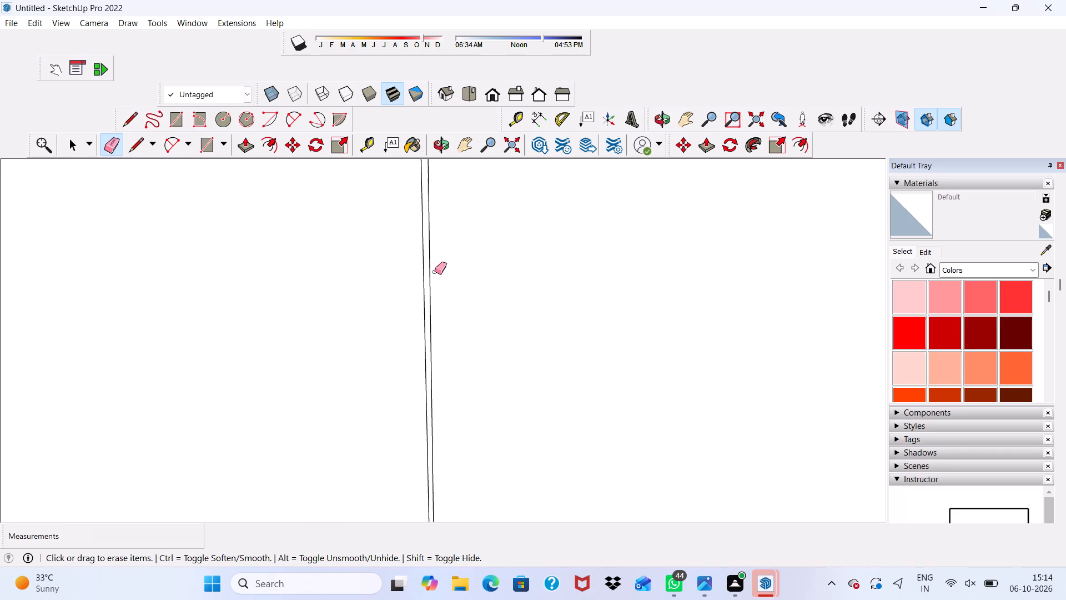
left_click(428, 277)
left_click_drag(428, 277, 434, 270)
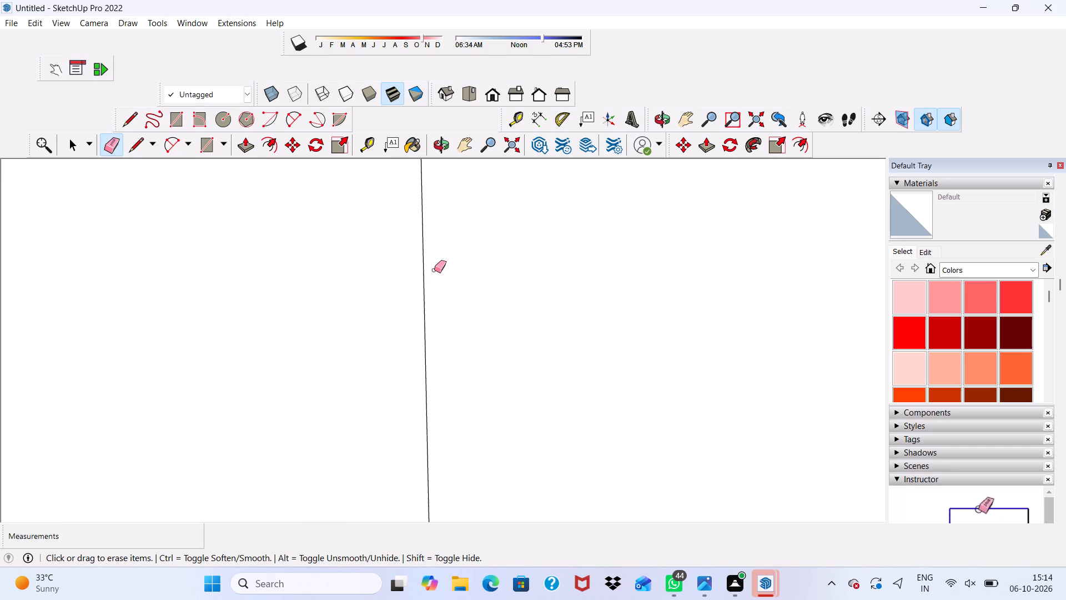
scroll(434, 270, "down", 9)
scroll(445, 279, "up", 1)
scroll(445, 279, "down", 2)
scroll(436, 228, "up", 15)
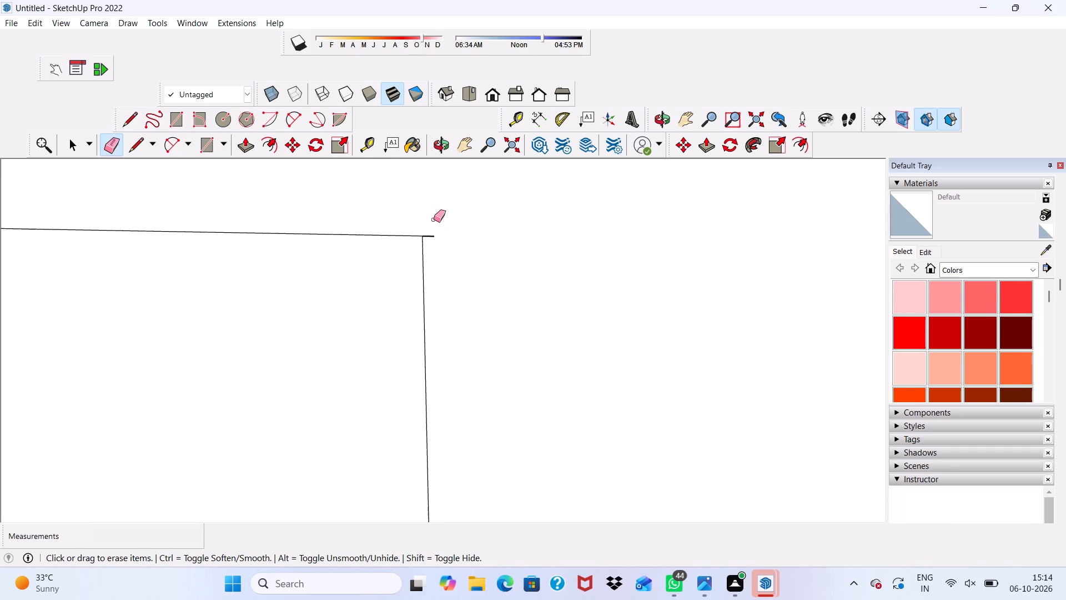
scroll(434, 219, "up", 1)
left_click(429, 242)
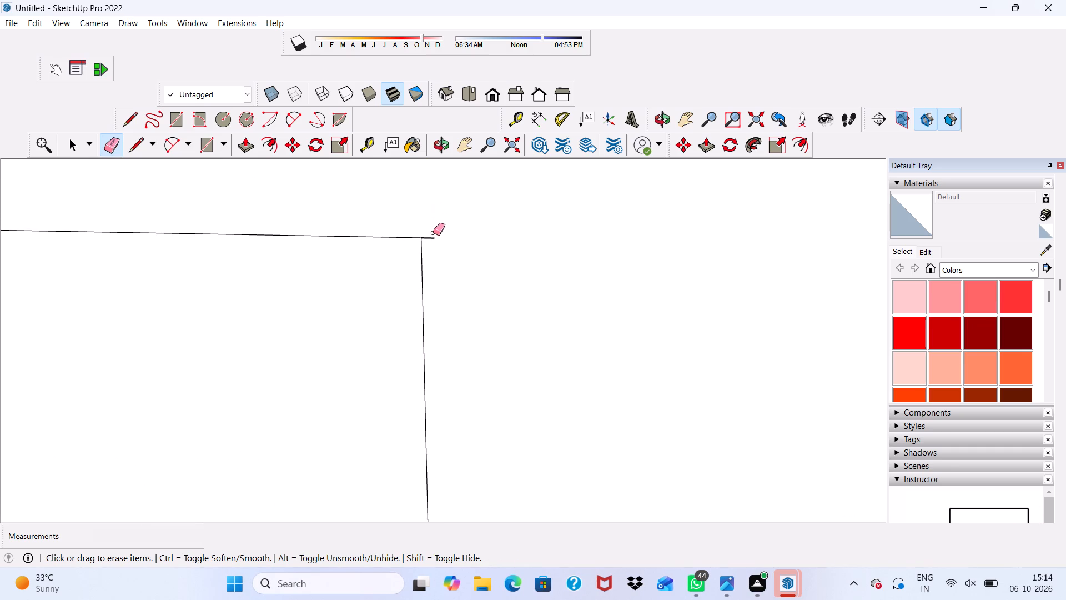
left_click_drag(433, 233, 432, 249)
scroll(432, 249, "down", 11)
scroll(432, 249, "up", 1)
scroll(437, 258, "down", 1)
scroll(505, 282, "up", 1)
scroll(505, 282, "down", 4)
scroll(505, 282, "up", 1)
scroll(505, 282, "down", 3)
scroll(549, 262, "up", 1)
scroll(545, 271, "down", 4)
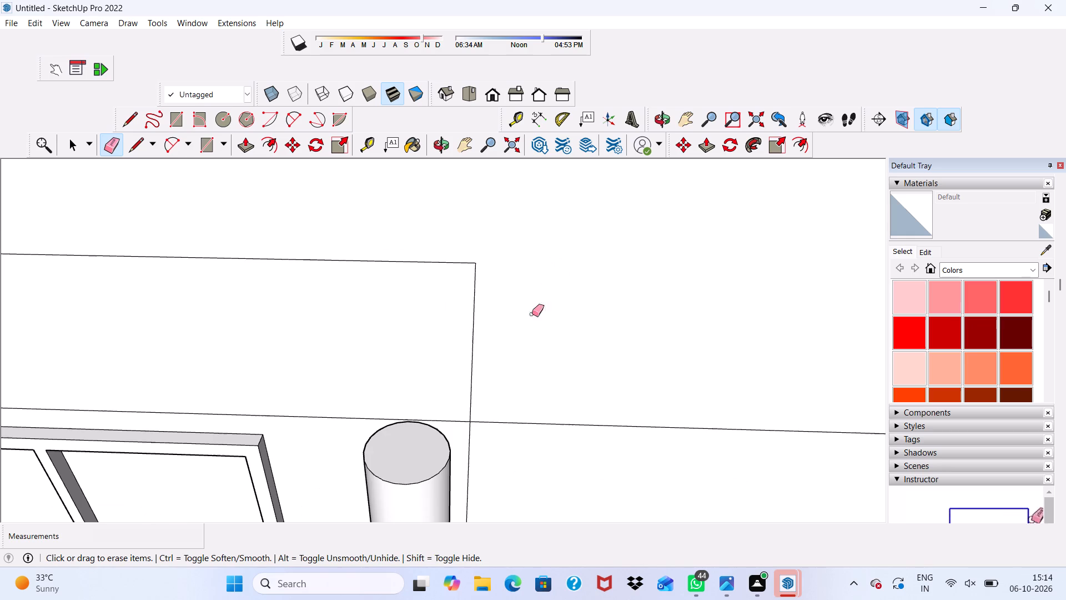
key("space")
Push/Pull the rectangle above the top window outward by 2' to form a beam over the columns.
scroll(646, 272, "down", 2)
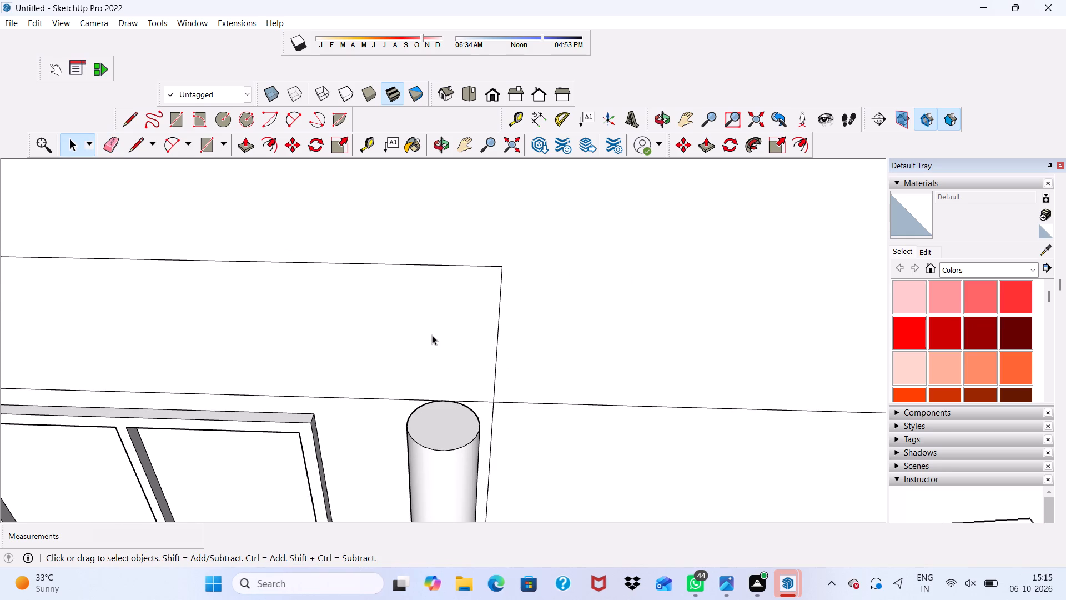
left_click(432, 335)
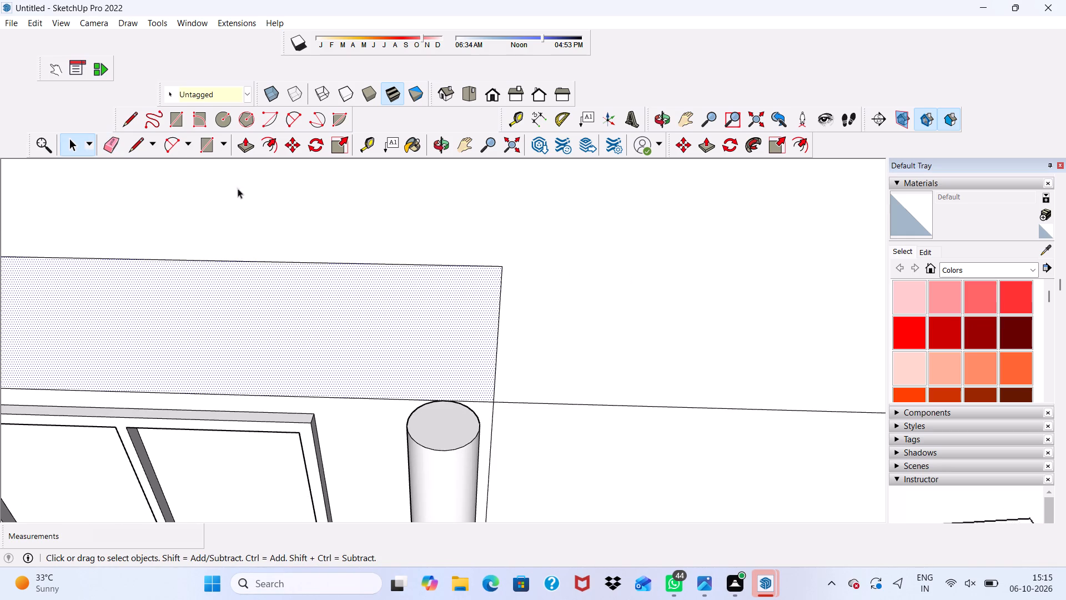
left_click(235, 140)
left_click(298, 289)
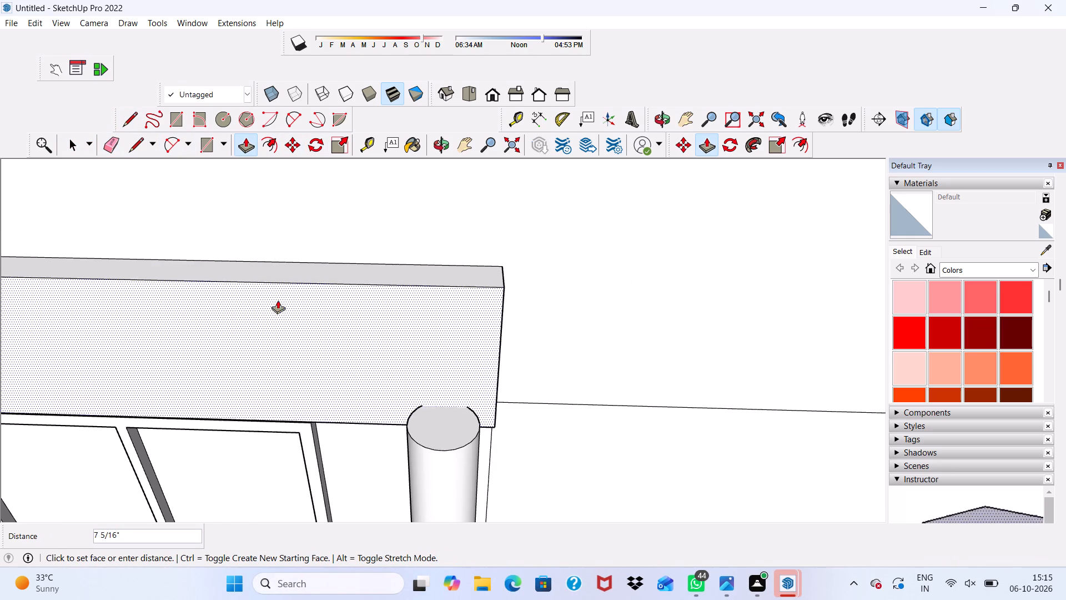
scroll(255, 258, "down", 5)
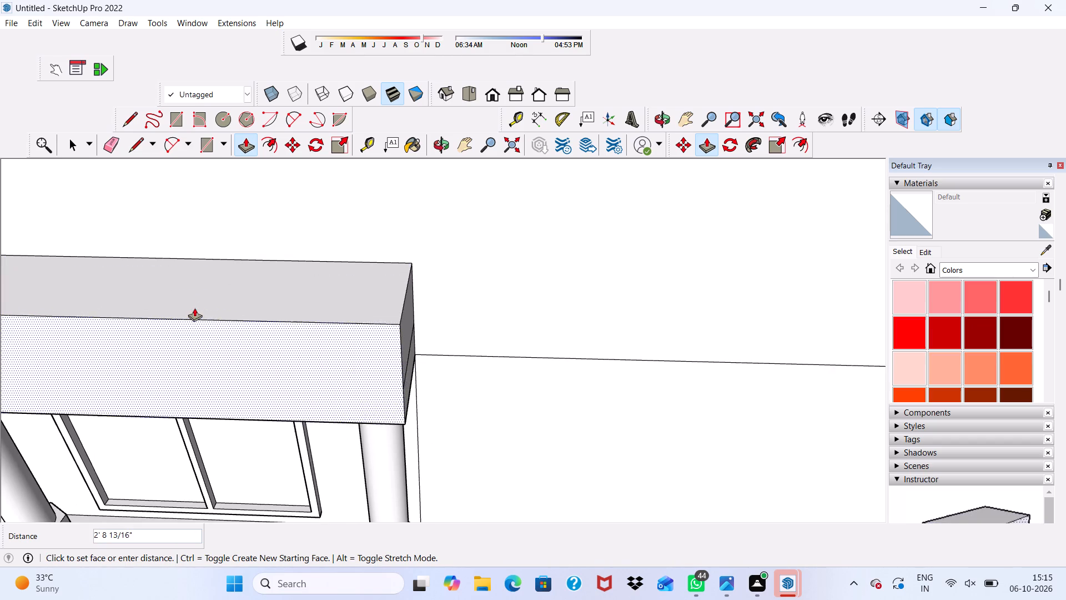
type("2'")
key("Return")
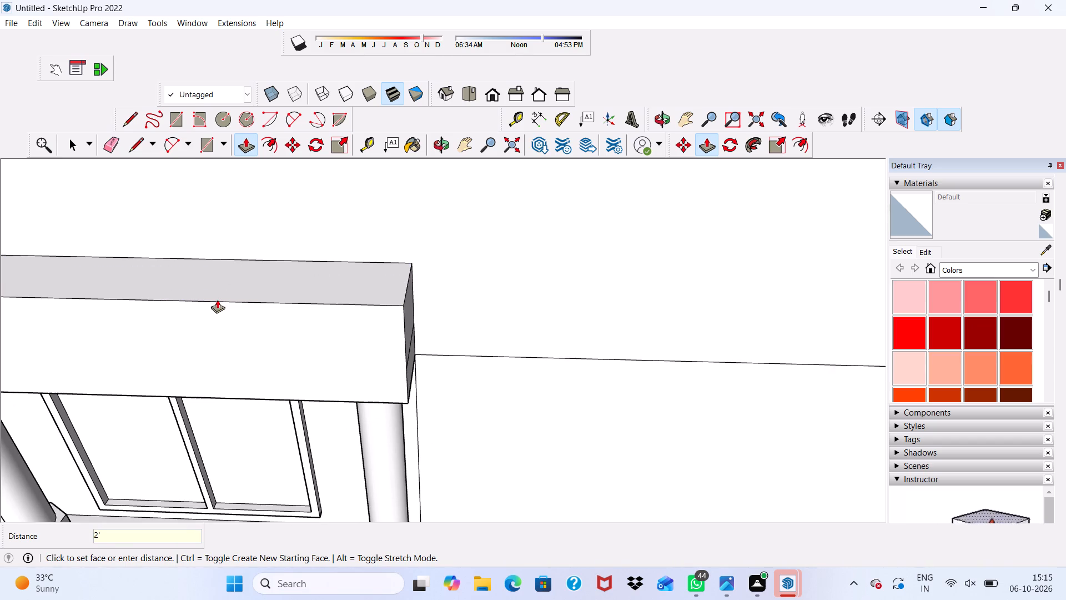
Erase the stray edge dividing the end face of the new top beam.
scroll(240, 303, "down", 4)
middle_click_drag(256, 347, 339, 197)
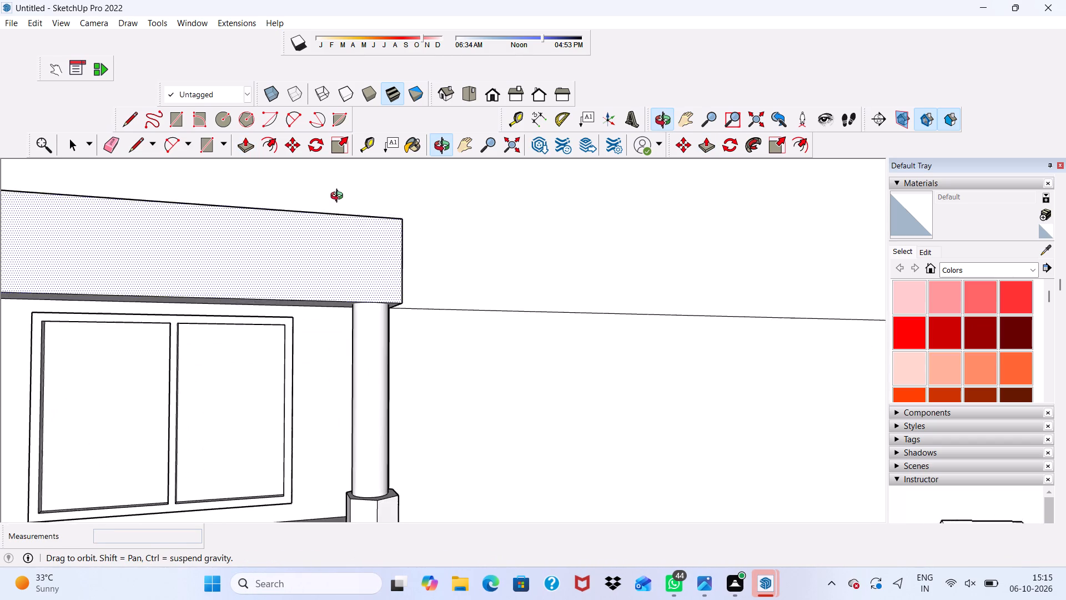
middle_click_drag(339, 197, 340, 197)
scroll(292, 279, "up", 4)
scroll(323, 262, "down", 1)
middle_click_drag(323, 261, 143, 189)
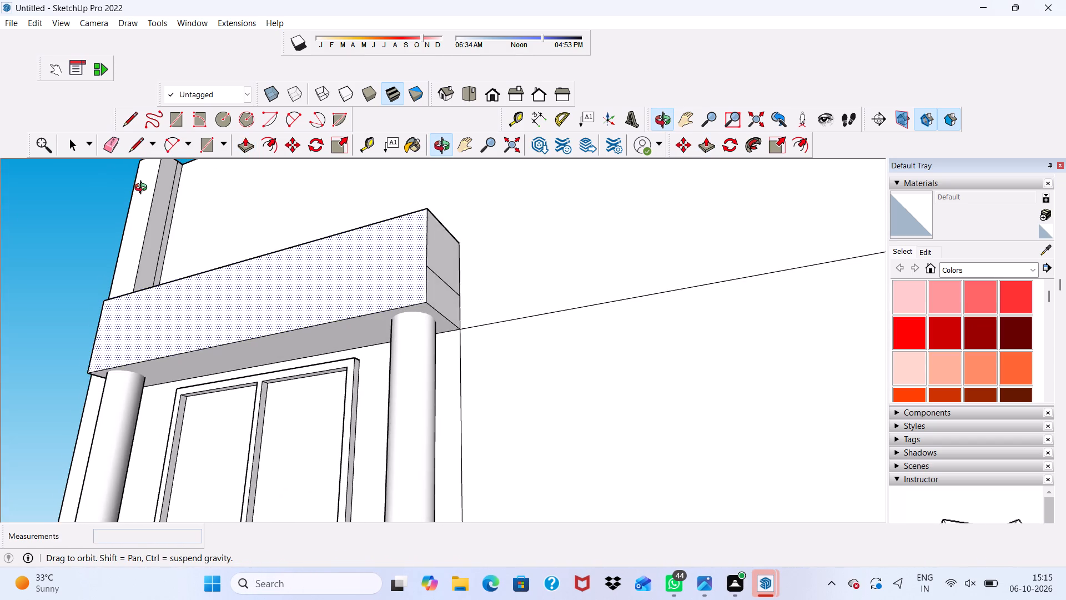
middle_click_drag(143, 189, 175, 186)
scroll(267, 314, "up", 1)
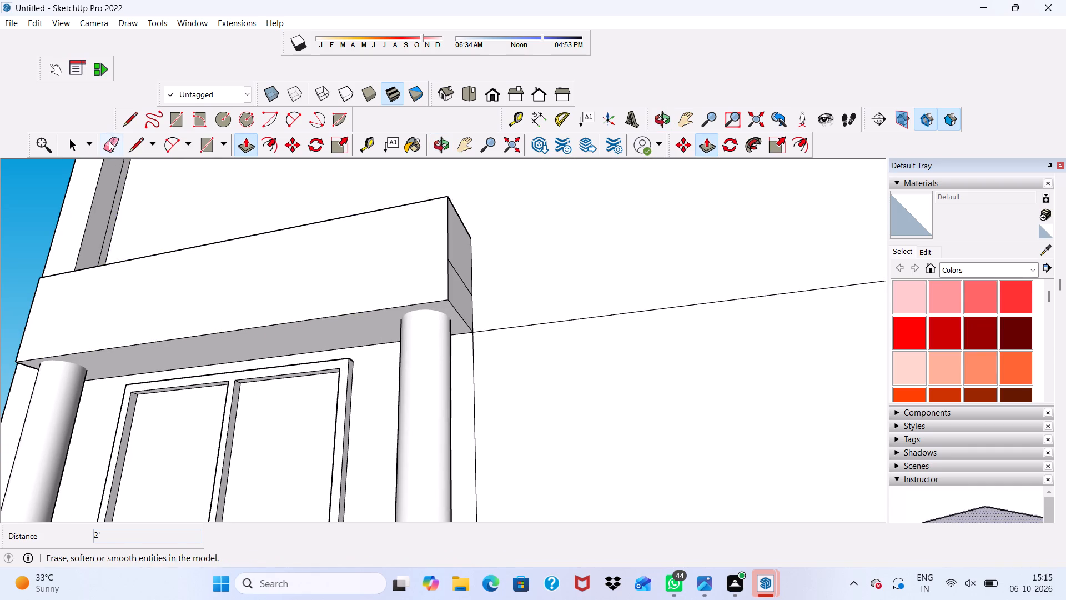
left_click(109, 141)
scroll(422, 248, "up", 3)
left_click_drag(469, 264, 470, 264)
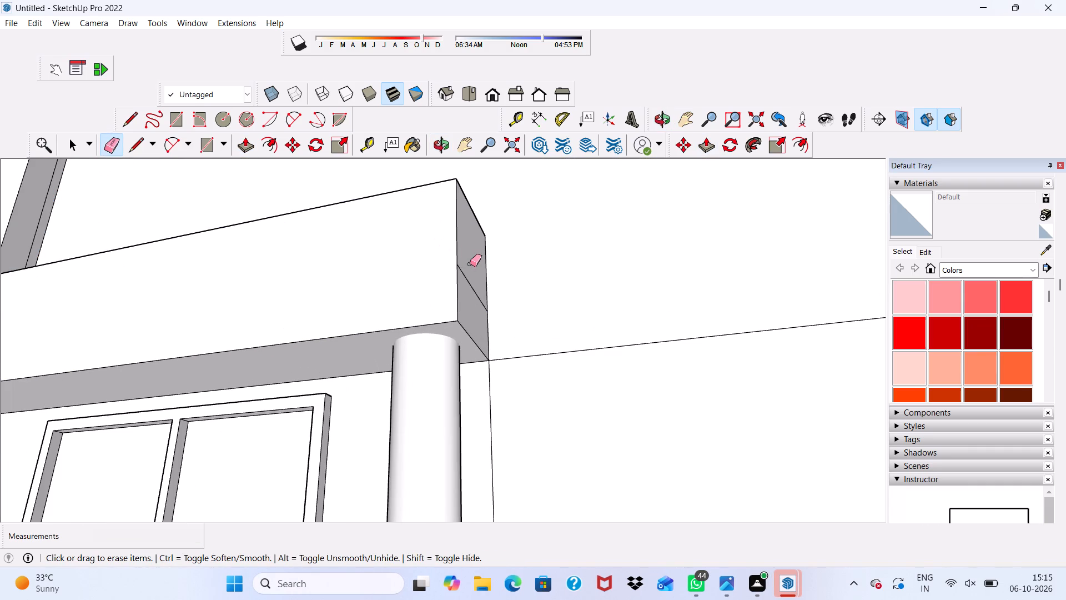
left_click_drag(470, 264, 474, 292)
scroll(474, 292, "down", 6)
scroll(446, 313, "up", 1)
scroll(446, 313, "down", 1)
key("space")
scroll(320, 250, "down", 4)
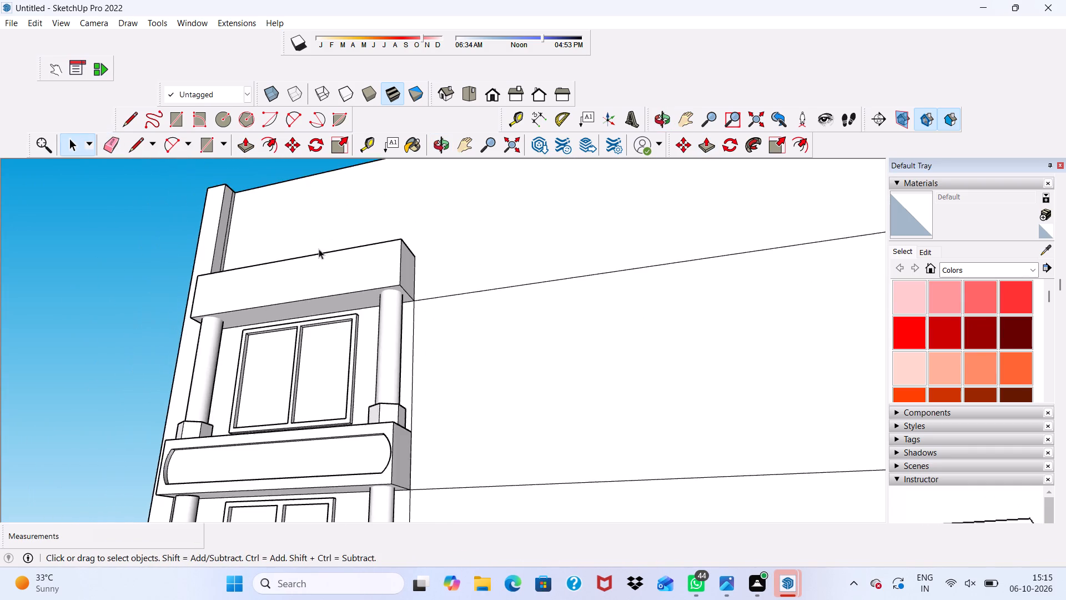
Offset the outline of the top beam's front face inward by 3".
middle_click_drag(319, 249, 406, 386)
scroll(393, 346, "up", 3)
middle_click_drag(360, 262, 360, 260)
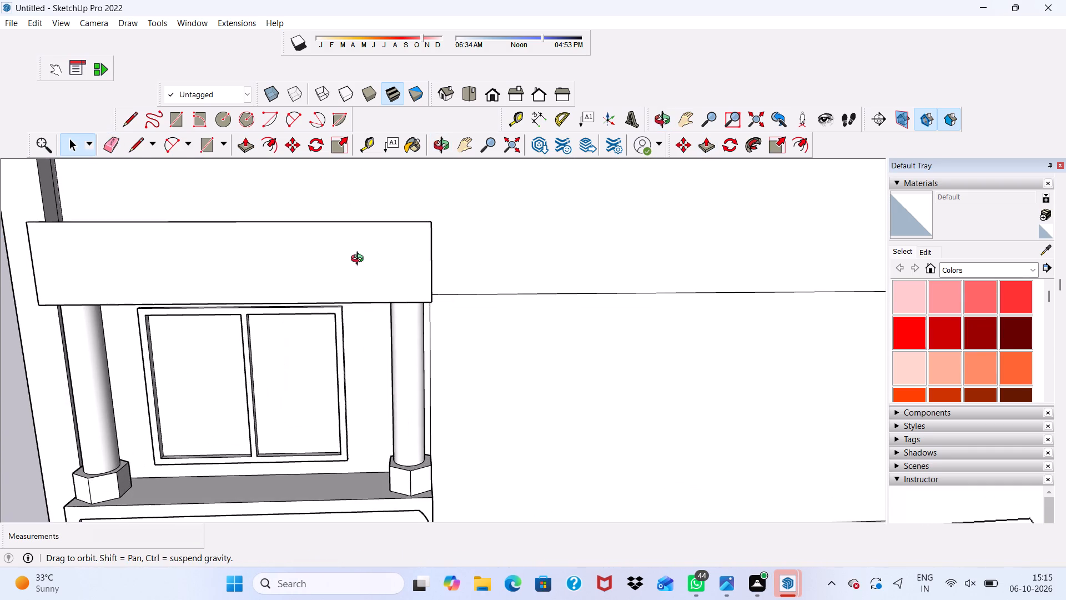
middle_click_drag(360, 260, 250, 152)
scroll(267, 207, "up", 4)
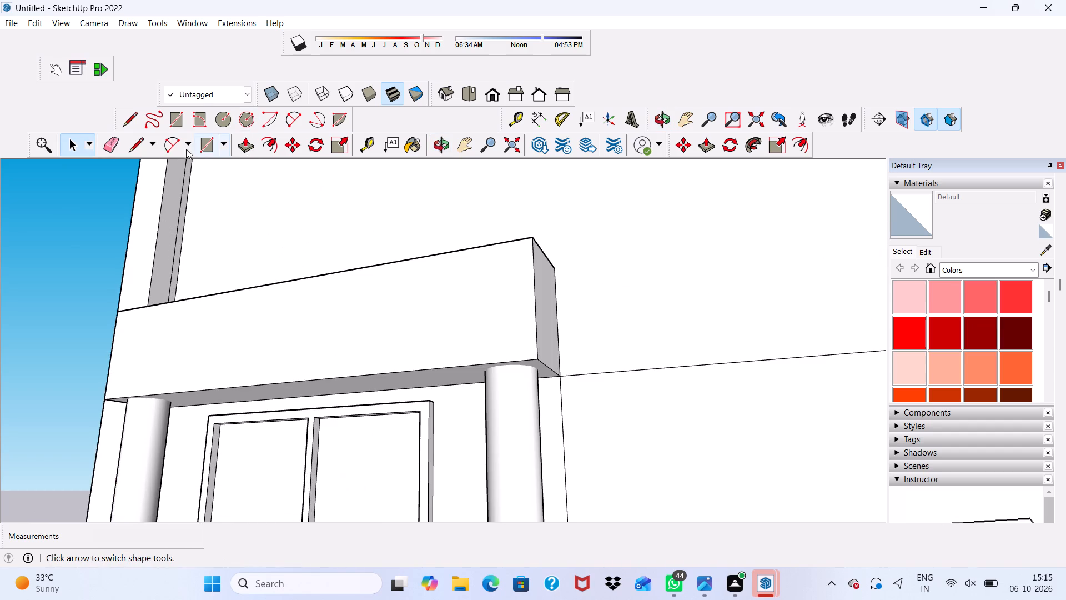
scroll(189, 136, "down", 3)
scroll(174, 163, "up", 3)
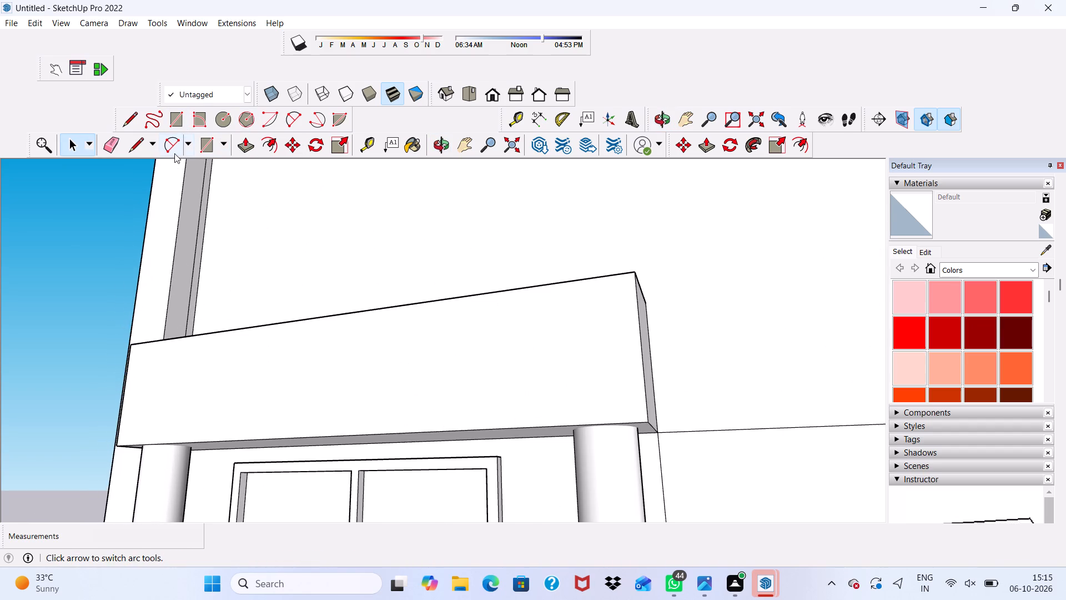
scroll(174, 153, "down", 1)
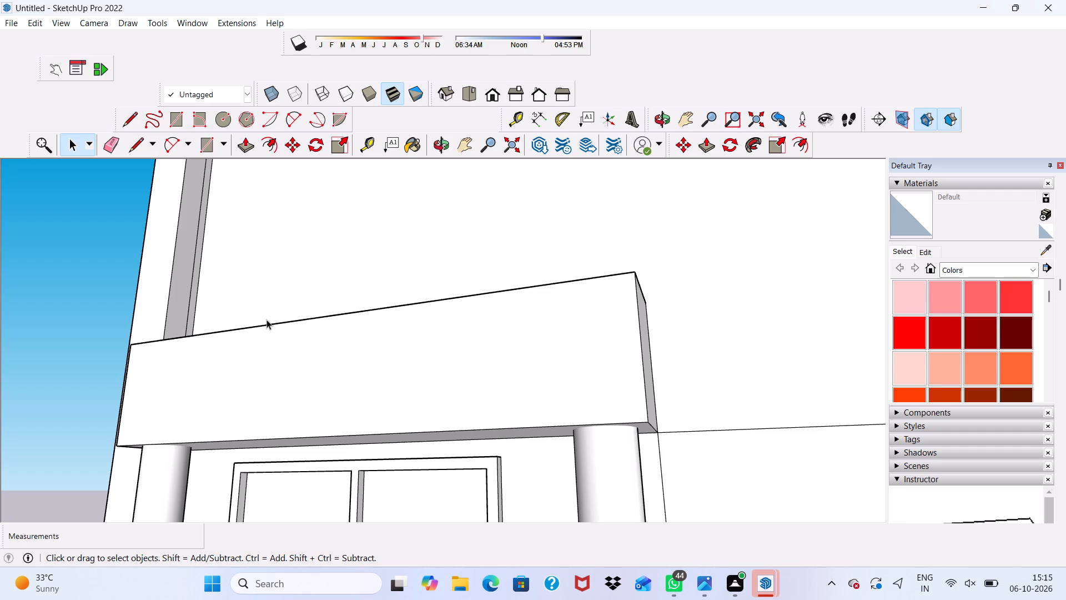
scroll(197, 431, "down", 4)
middle_click_drag(293, 372, 351, 397)
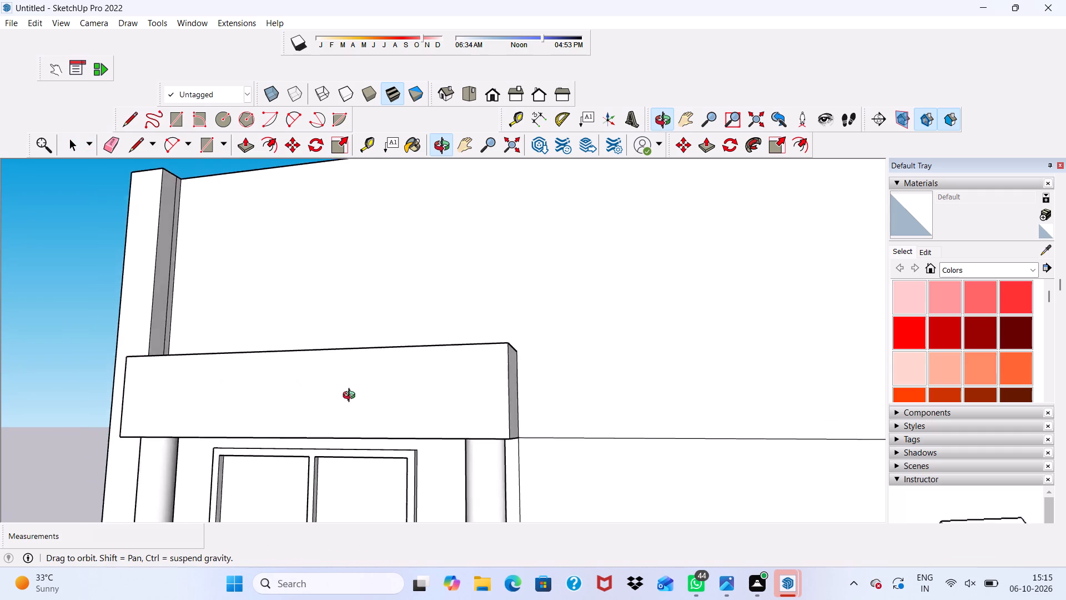
middle_click_drag(351, 397, 389, 397)
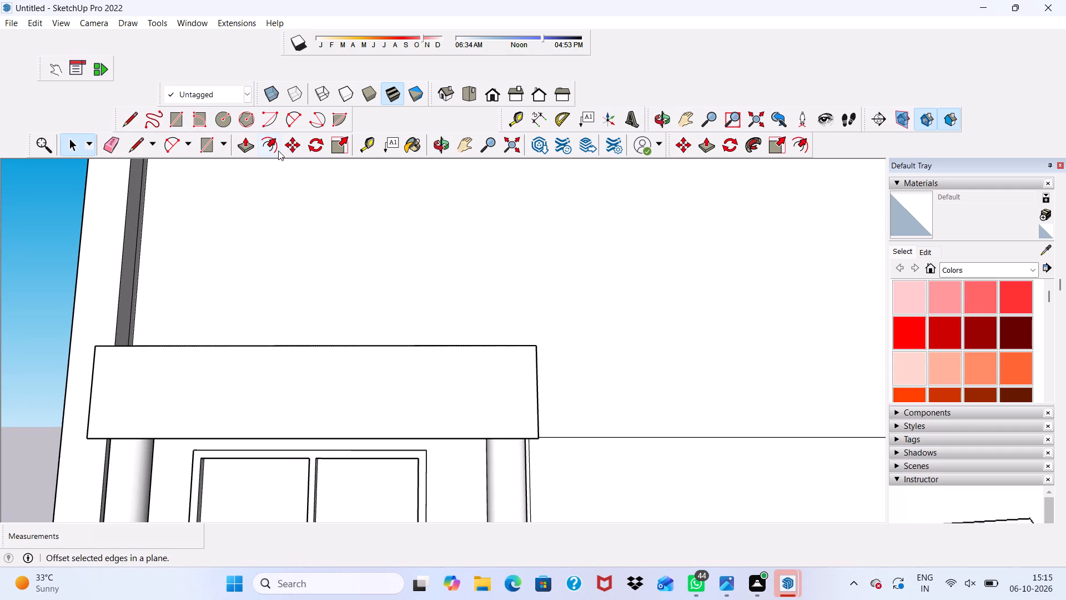
left_click(270, 147)
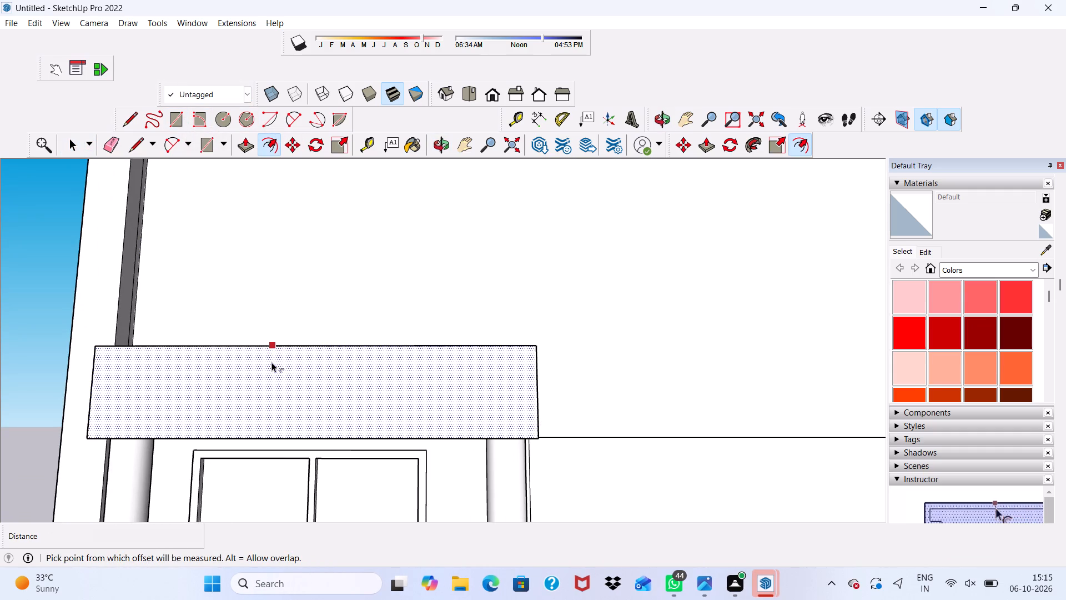
left_click(271, 362)
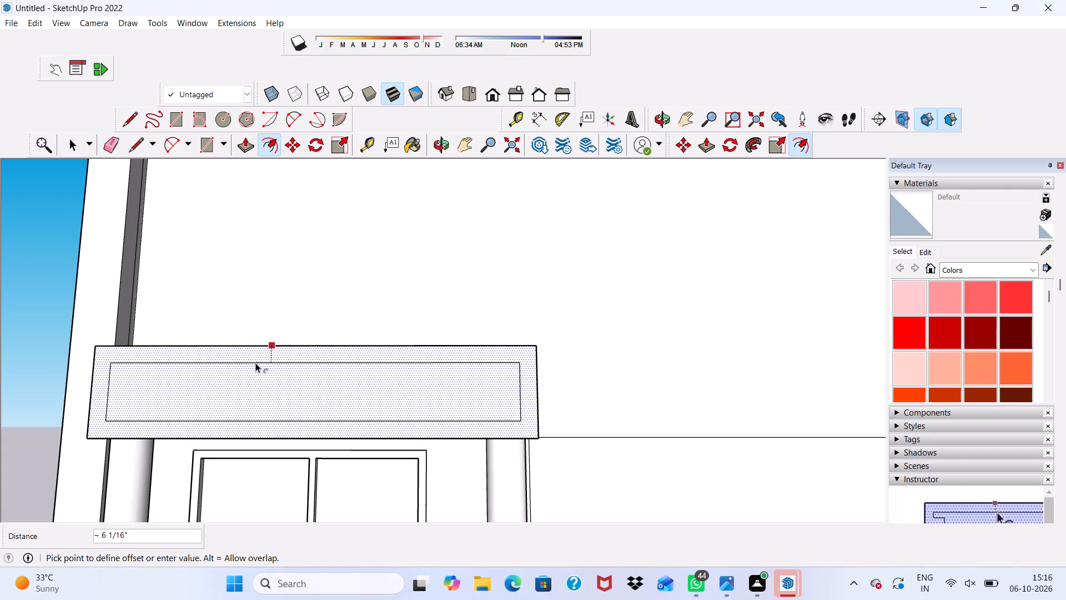
key("3")
key("shift+quotedbl")
key("Return")
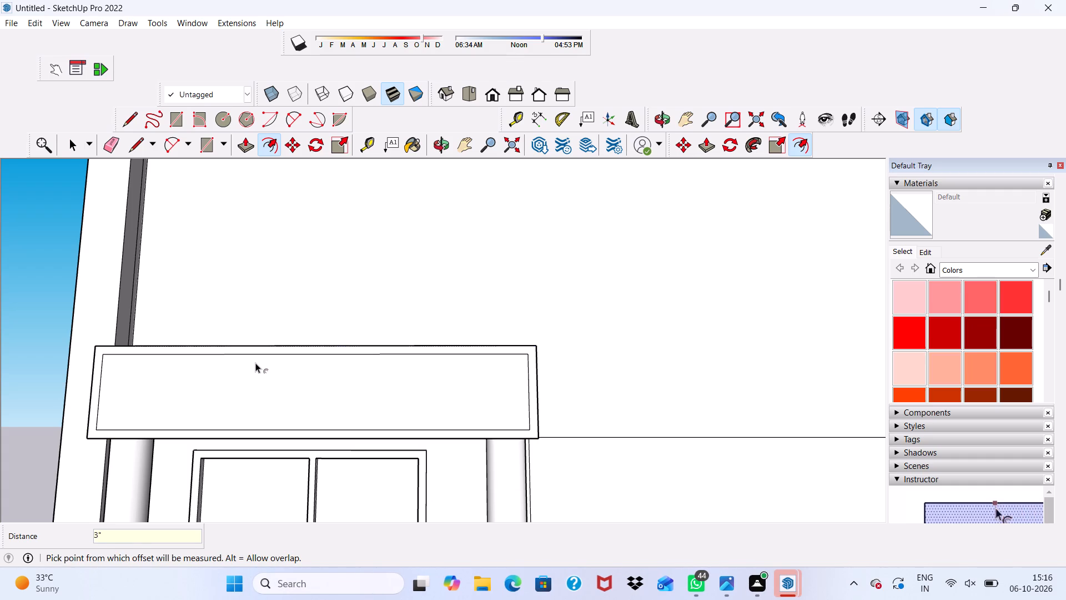
key("space")
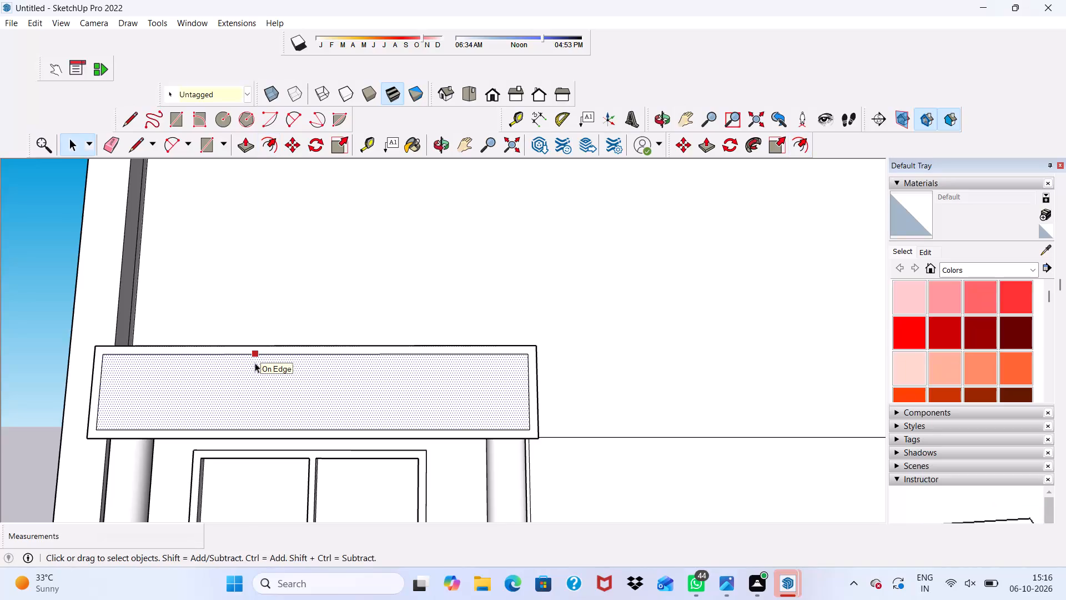
key("space")
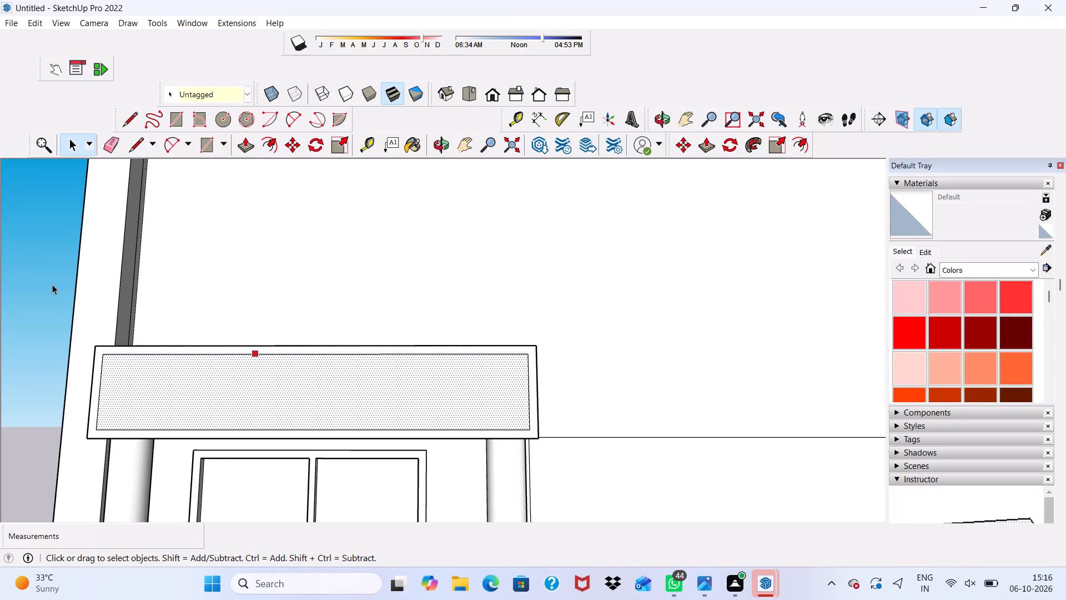
left_click(52, 284)
Erase the two short vertical edges at both ends of the inner offset rectangle on the top beam.
left_click(113, 138)
scroll(142, 386, "up", 4)
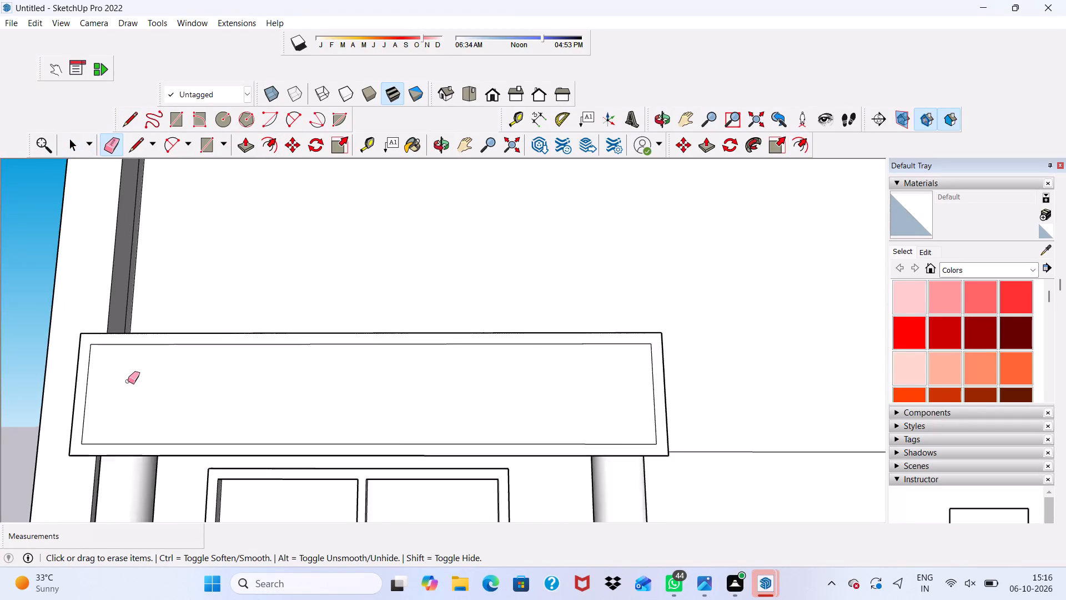
scroll(128, 381, "up", 4)
left_click_drag(68, 389, 74, 389)
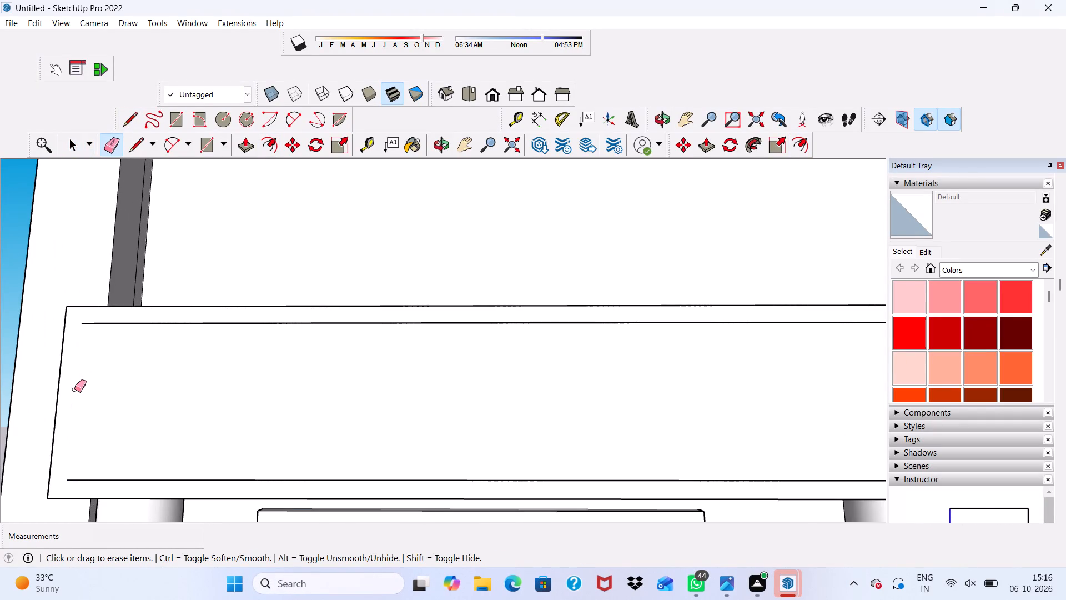
scroll(174, 405, "down", 9)
scroll(471, 422, "up", 4)
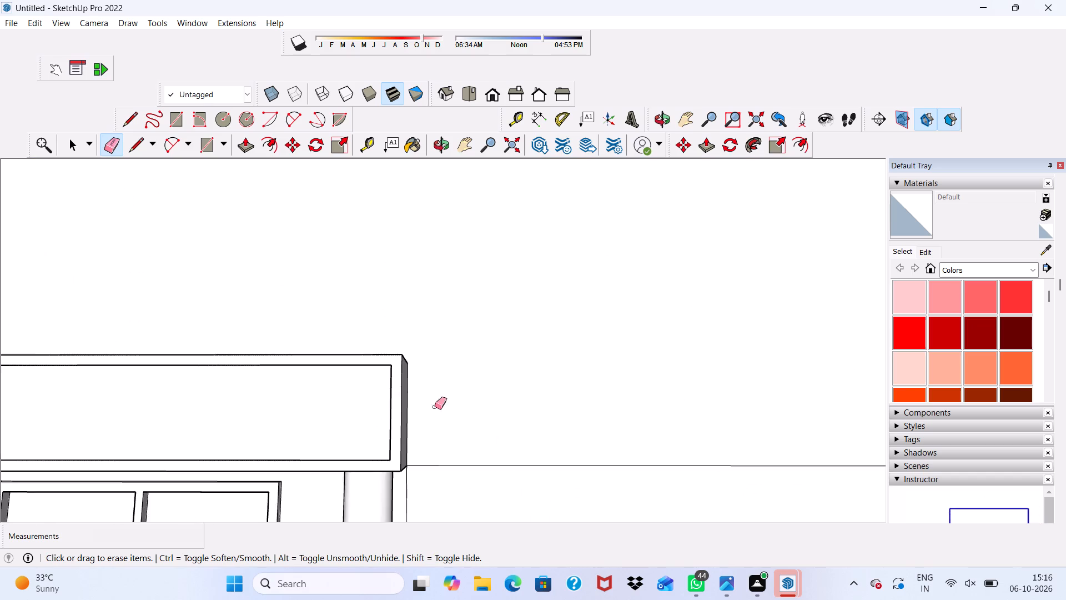
scroll(435, 407, "up", 7)
left_click_drag(411, 368, 408, 373)
key("space")
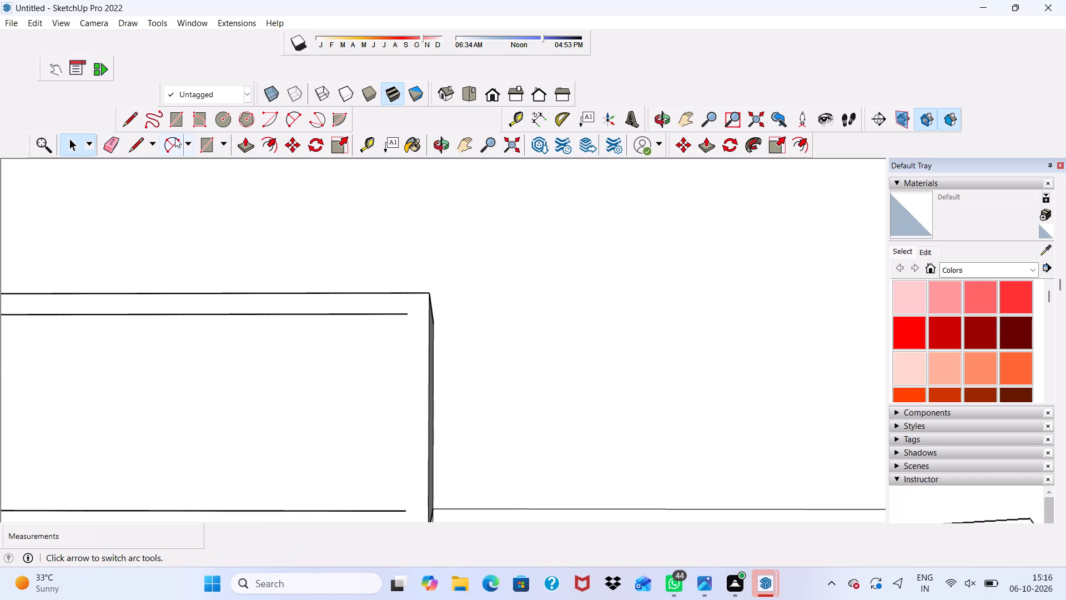
Draw an outward two-point arc with a bulge of about 1 9/16" closing the right end of the top beam's panel outline.
left_click(175, 136)
scroll(413, 352, "up", 3)
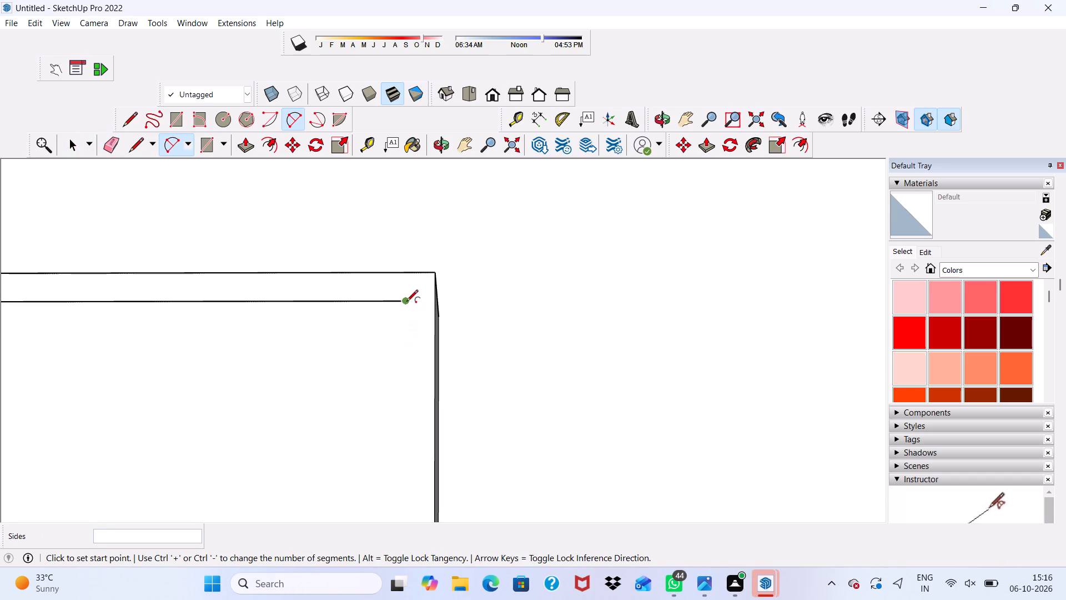
left_click(406, 302)
scroll(406, 303, "down", 4)
scroll(396, 408, "down", 4)
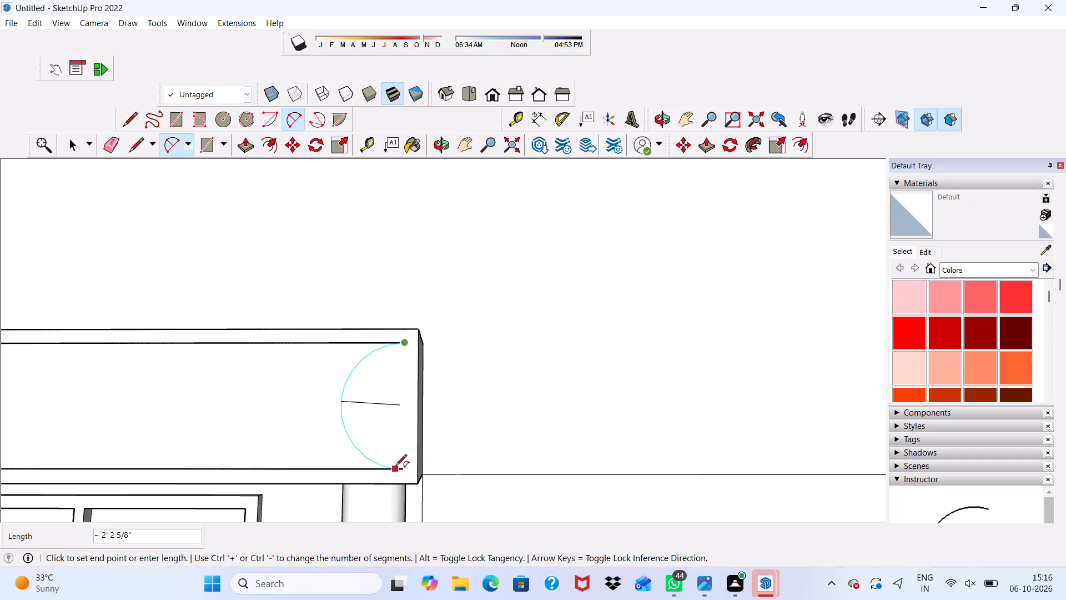
left_click(398, 469)
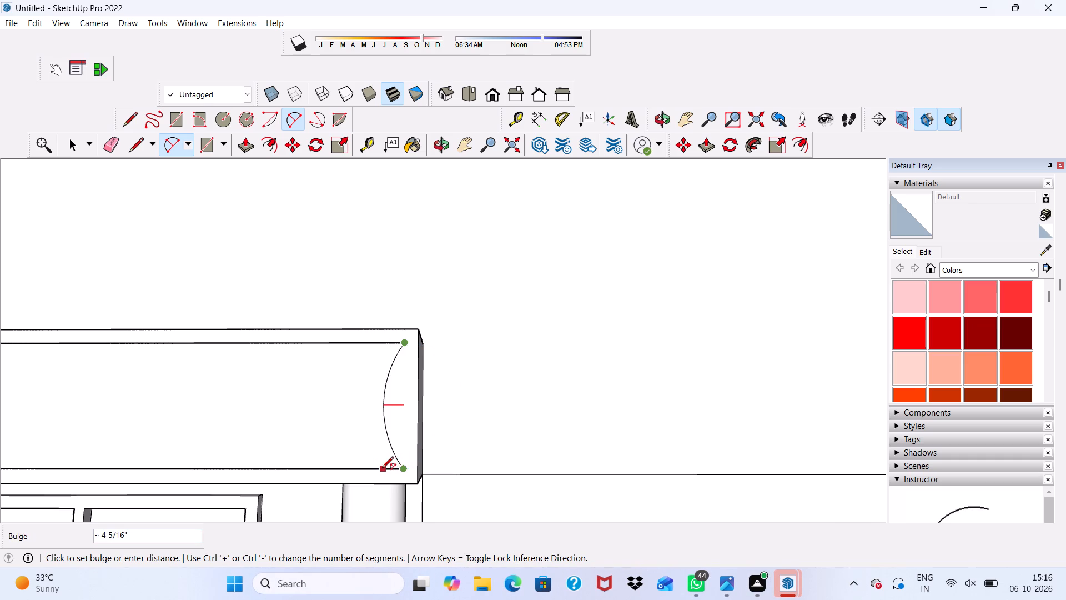
scroll(395, 441, "up", 5)
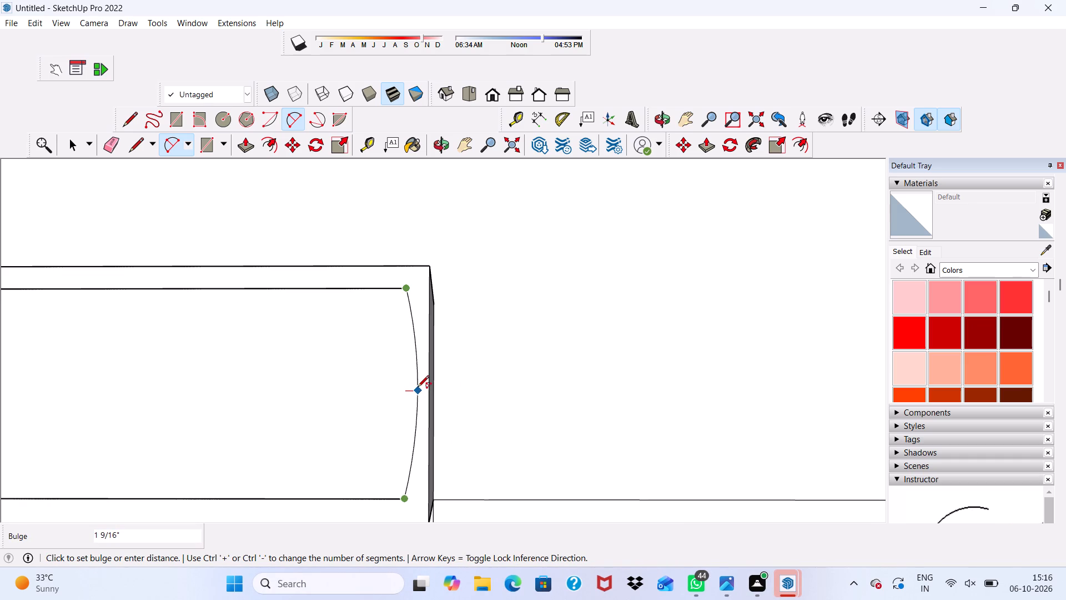
left_click(418, 386)
scroll(418, 386, "down", 8)
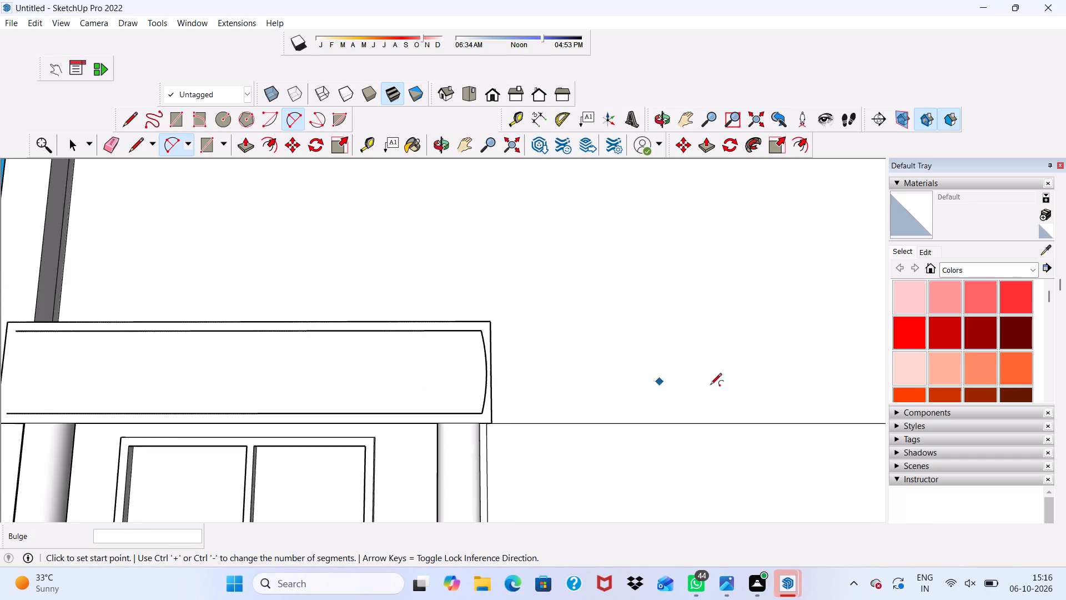
Draw an outward two-point arc with a bulge of about 1 13/16" closing the left end of the top beam's panel outline.
scroll(710, 386, "down", 5)
scroll(244, 378, "up", 8)
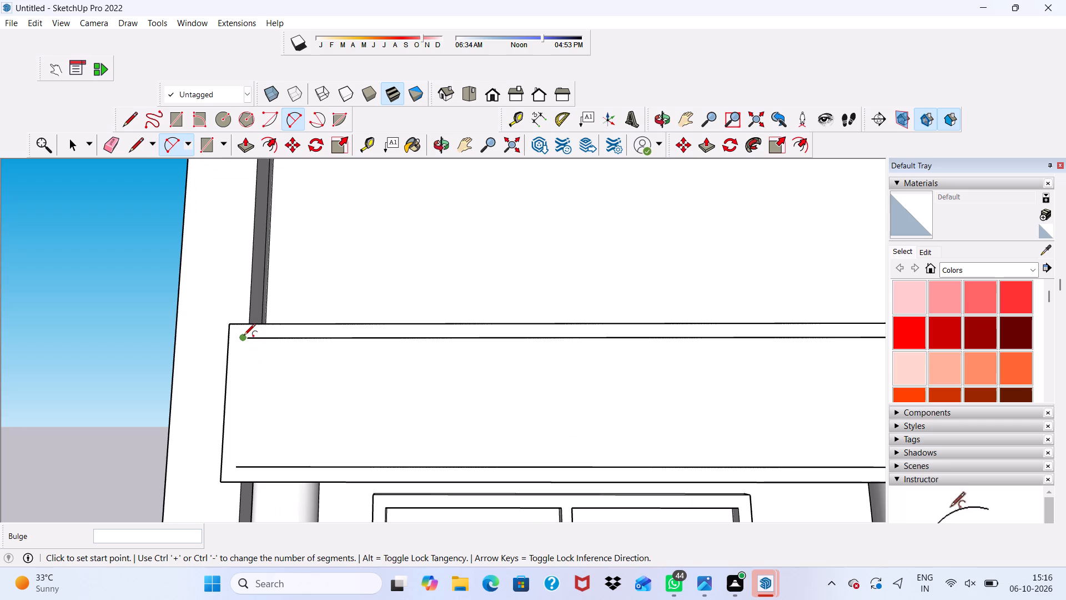
left_click(244, 336)
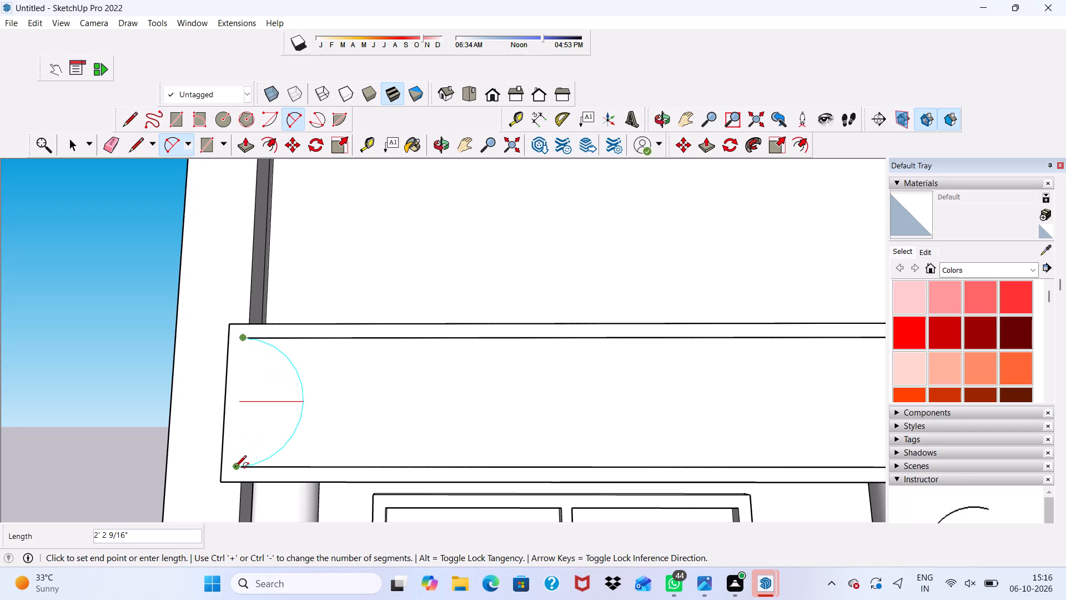
left_click(235, 469)
scroll(239, 411, "up", 5)
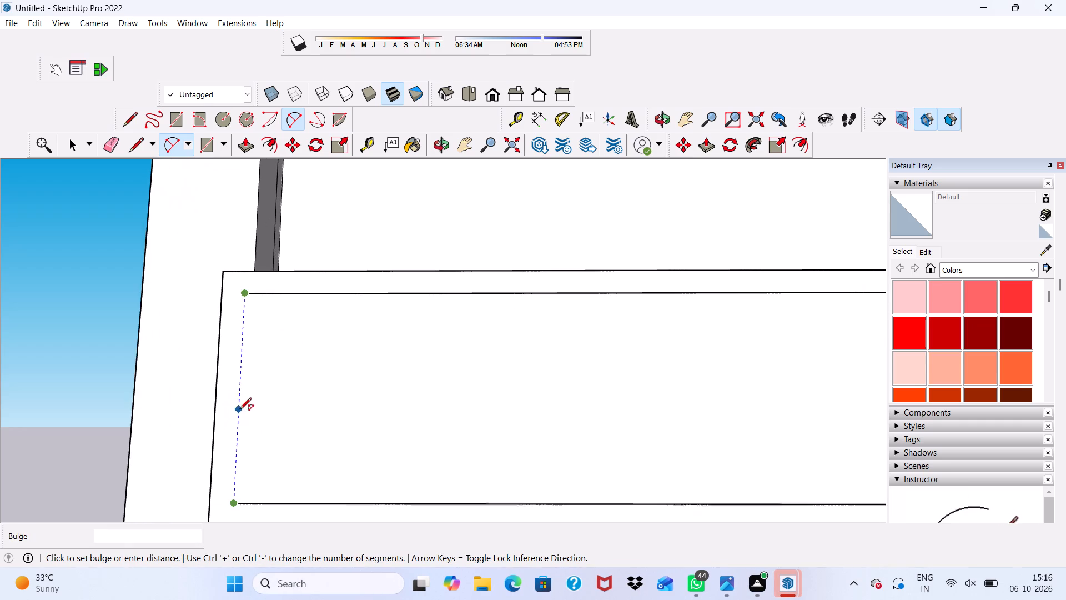
scroll(236, 386, "up", 2)
scroll(222, 362, "down", 2)
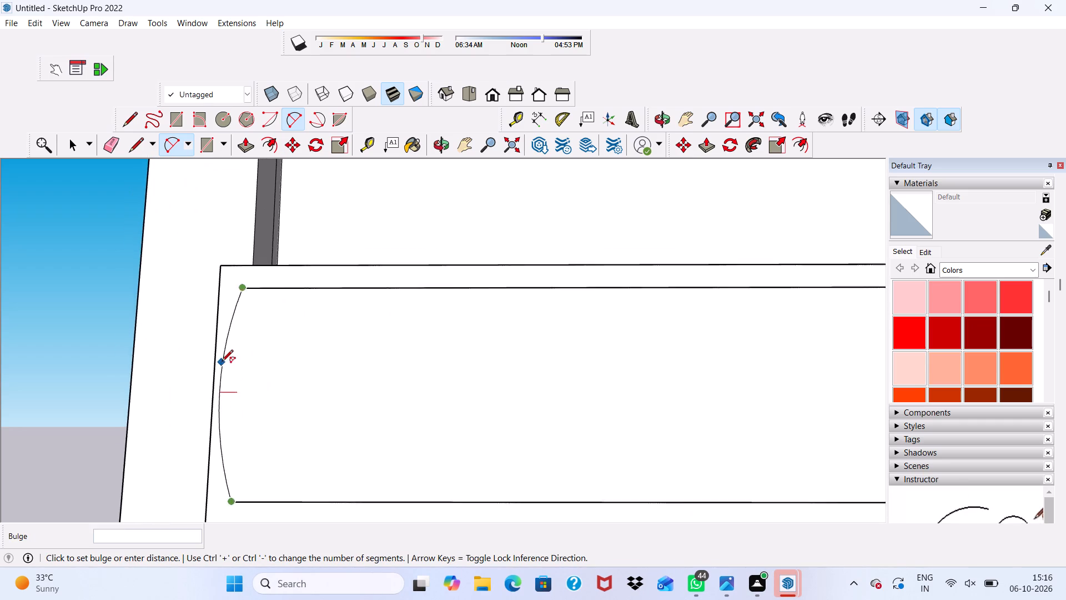
scroll(222, 362, "down", 3)
scroll(218, 360, "up", 2)
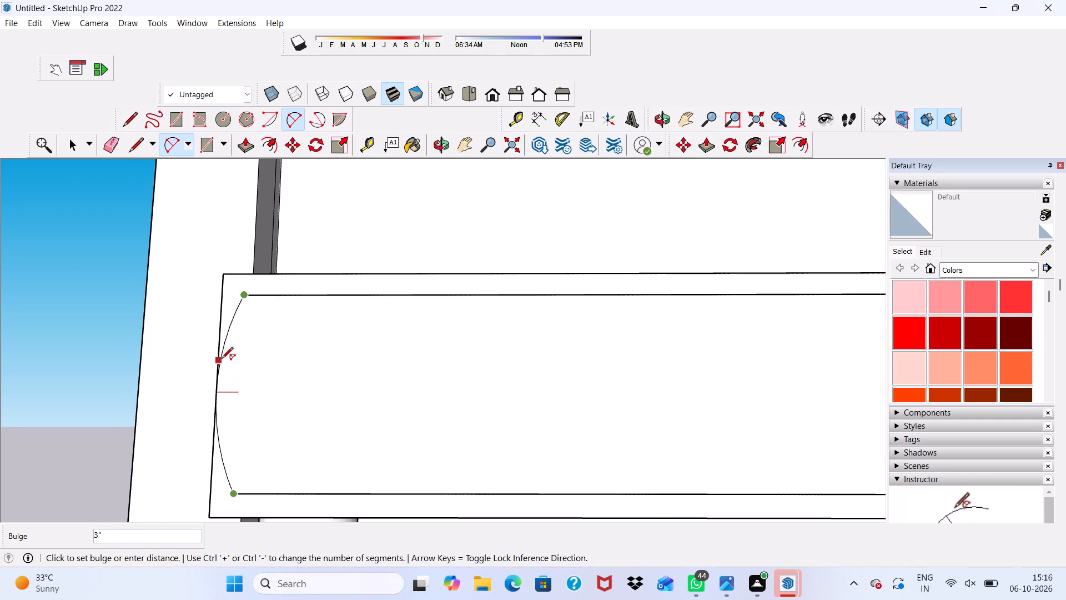
scroll(230, 351, "up", 6)
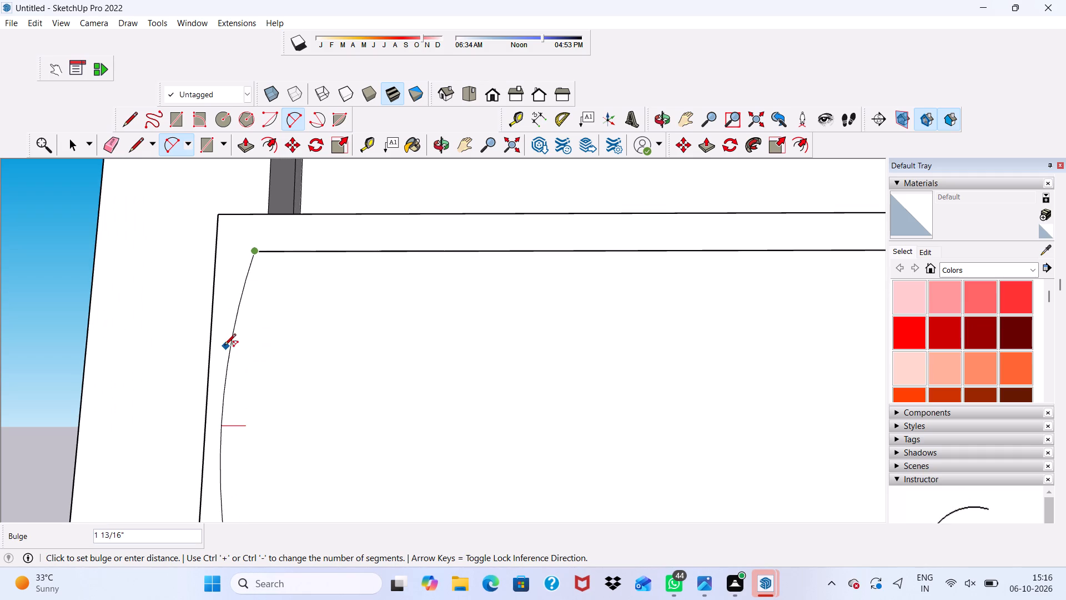
left_click(224, 344)
scroll(239, 365, "down", 7)
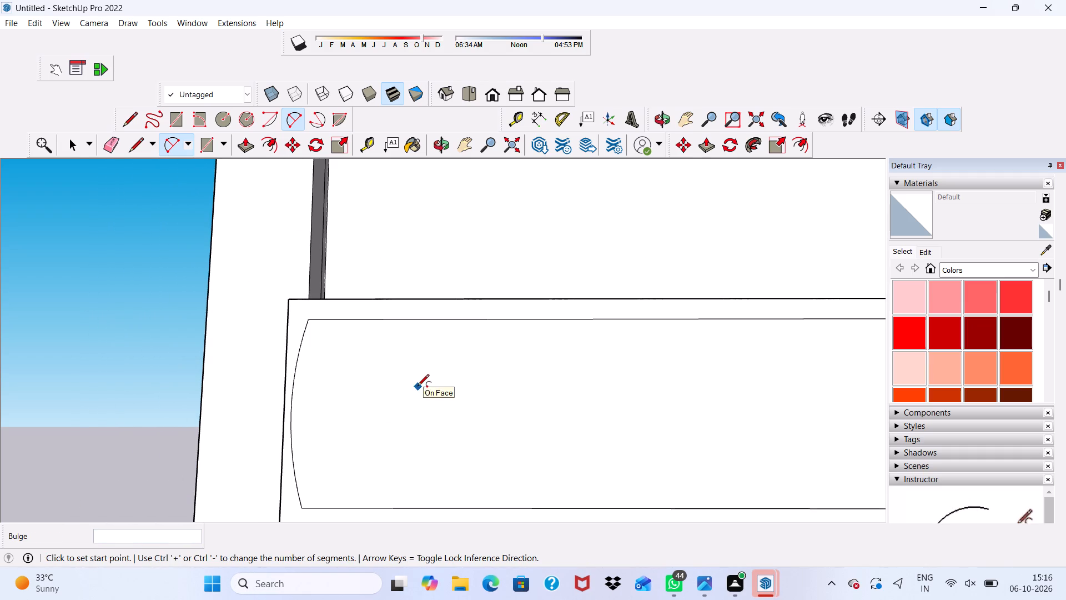
key("space")
Push/Pull the border face around the curved-end panel outward by 3" on the top beam.
left_click(391, 311)
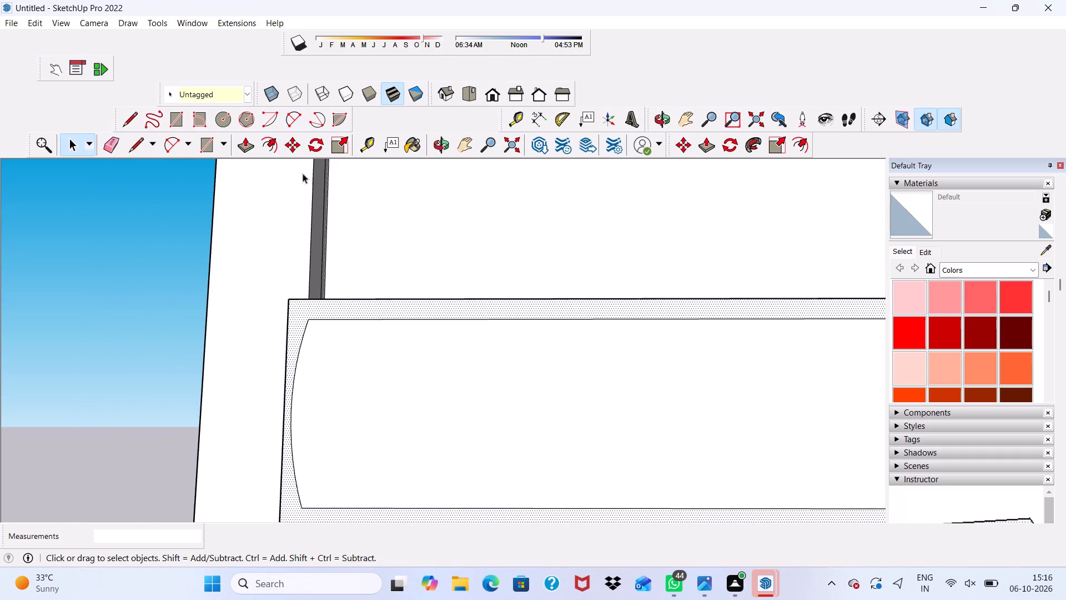
left_click(245, 144)
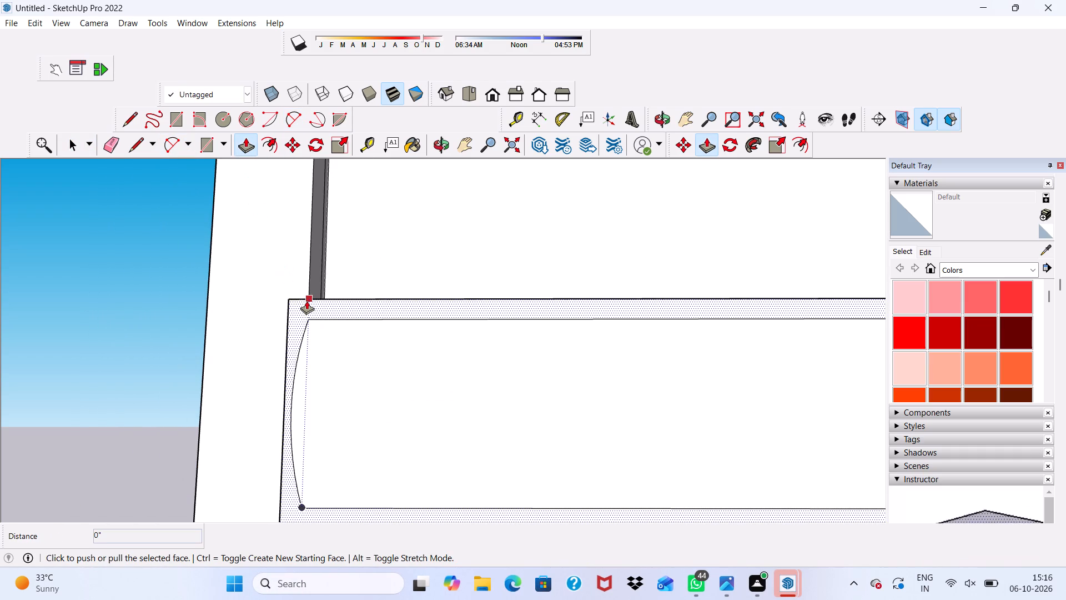
left_click(306, 300)
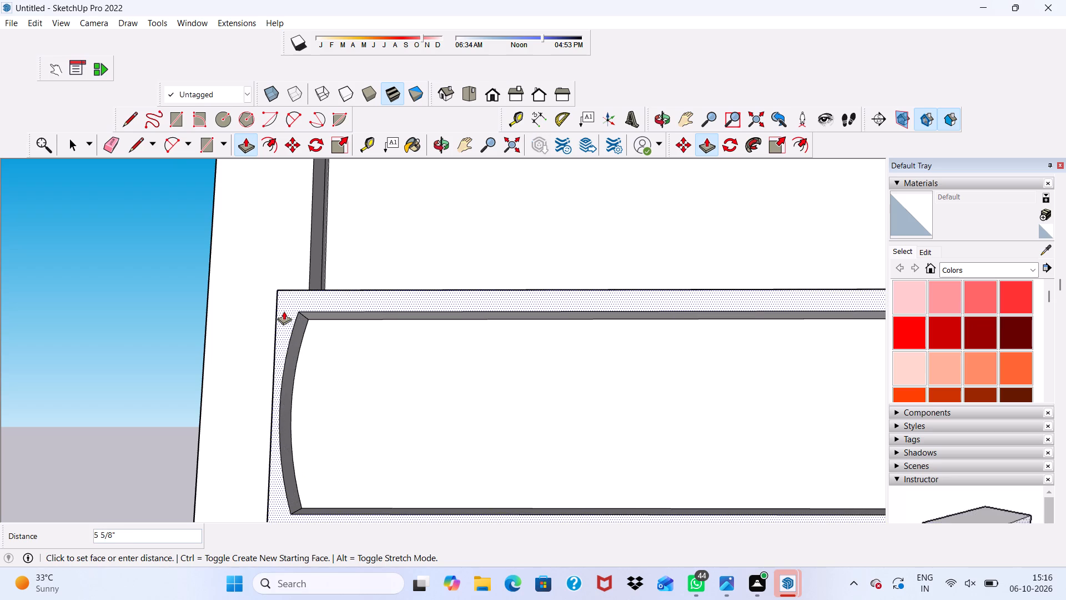
key("3")
key("shift+quotedbl")
key("Return")
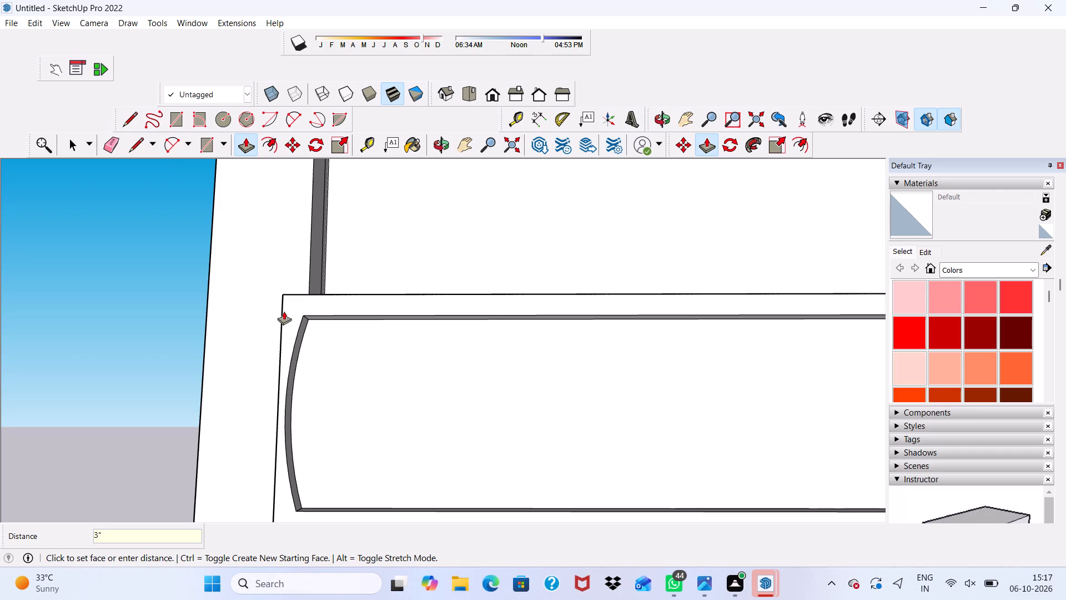
scroll(273, 461, "up", 1)
scroll(273, 461, "down", 4)
scroll(273, 461, "up", 1)
scroll(273, 461, "down", 2)
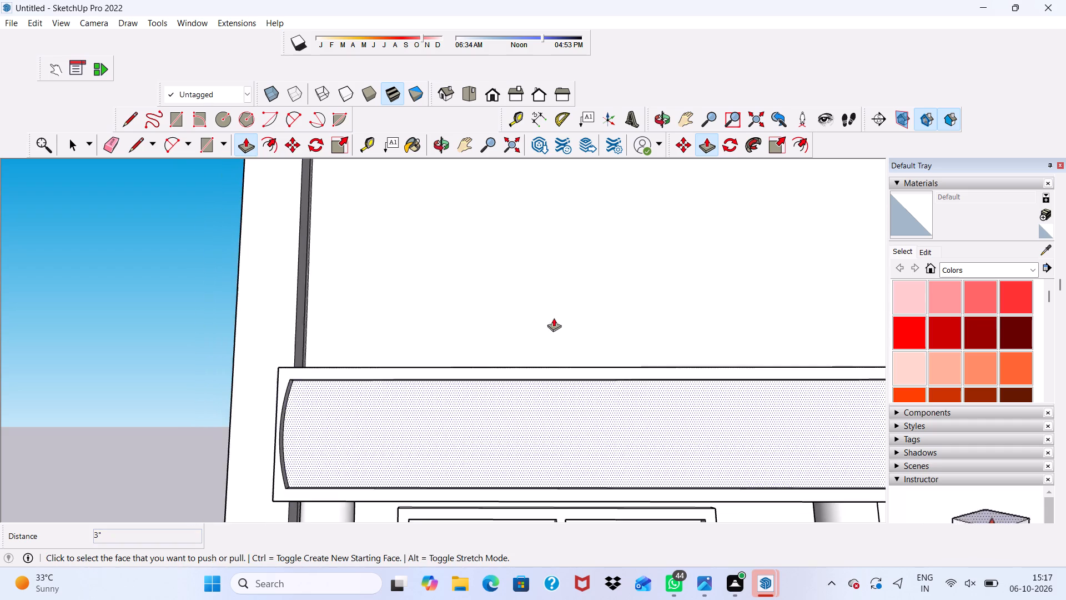
scroll(554, 318, "down", 3)
middle_click_drag(550, 343, 547, 365)
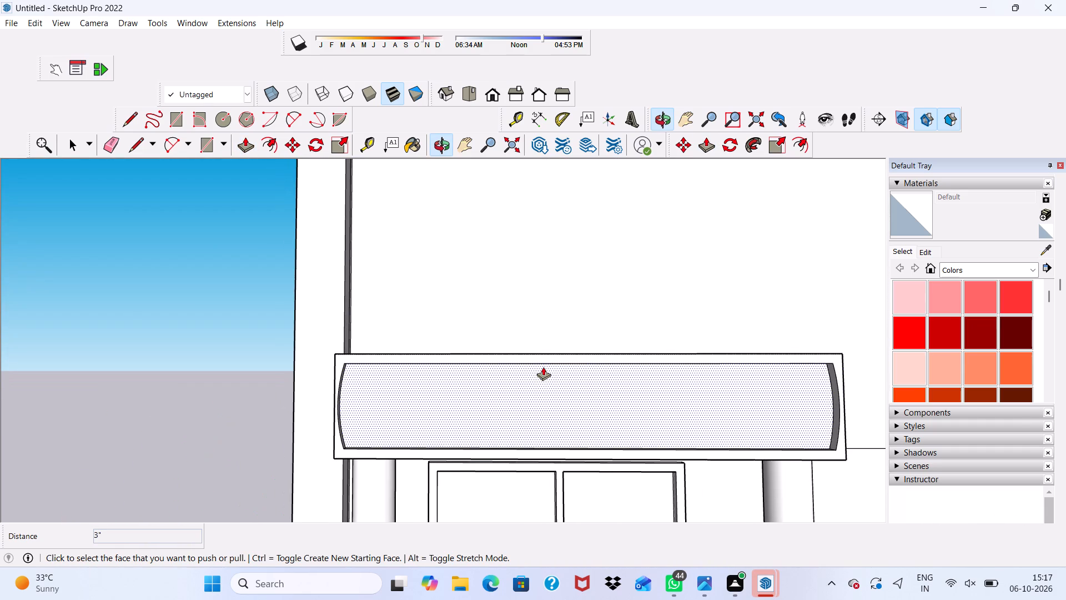
key("space")
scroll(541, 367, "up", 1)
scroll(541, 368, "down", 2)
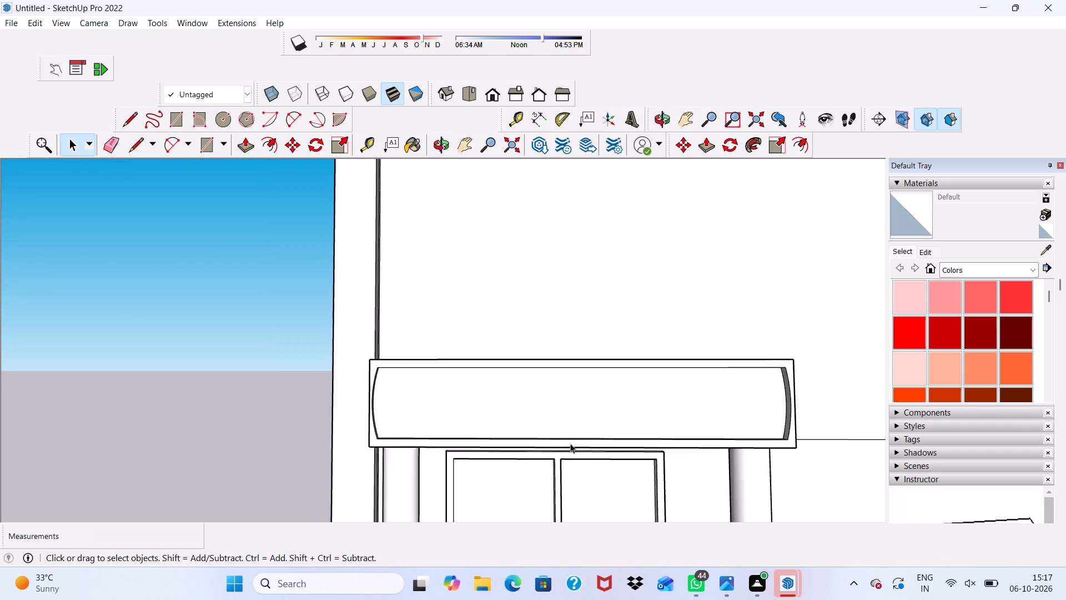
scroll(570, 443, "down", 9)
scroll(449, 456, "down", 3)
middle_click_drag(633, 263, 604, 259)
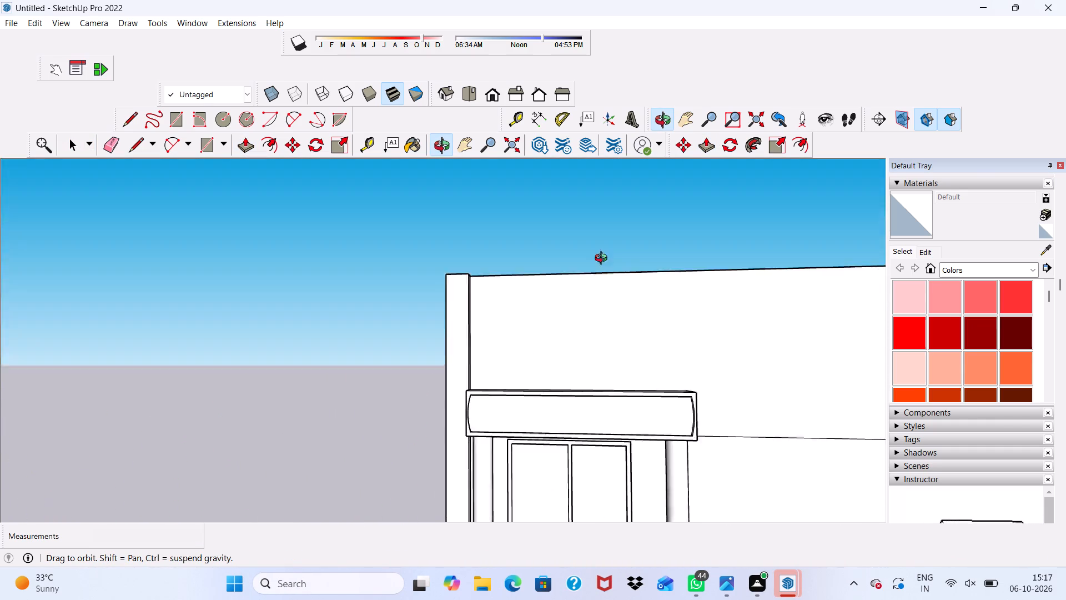
Examine the top beam and the columns, windows and beams on the floors below it from several angles.
middle_click_drag(604, 259, 611, 188)
scroll(611, 188, "up", 1)
scroll(605, 206, "down", 7)
middle_click_drag(556, 307, 530, 441)
scroll(553, 333, "up", 5)
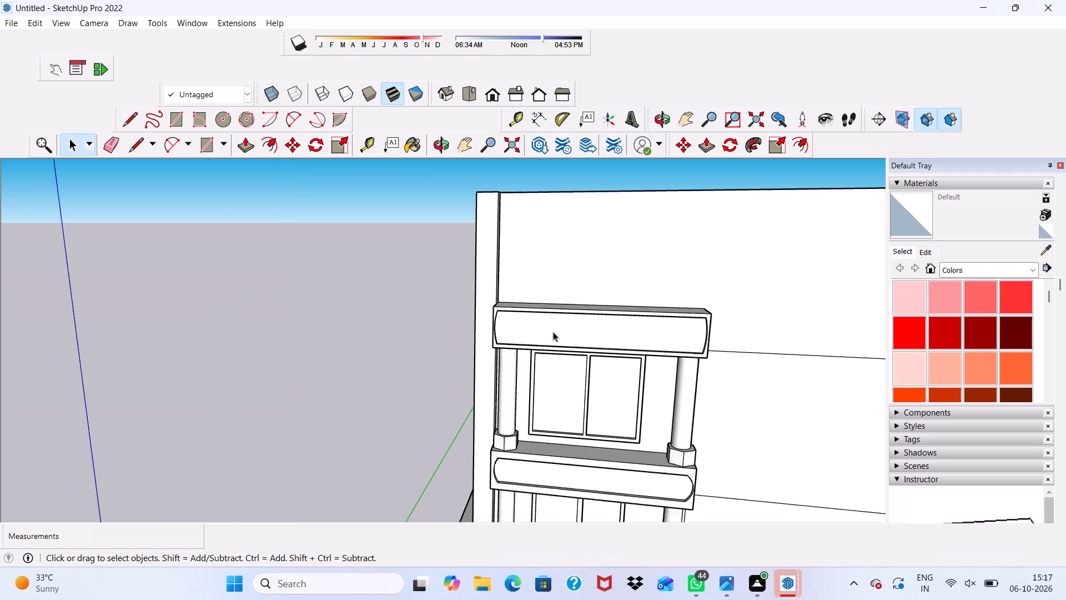
scroll(553, 332, "up", 1)
scroll(497, 372, "up", 5)
middle_click_drag(506, 316, 682, 300)
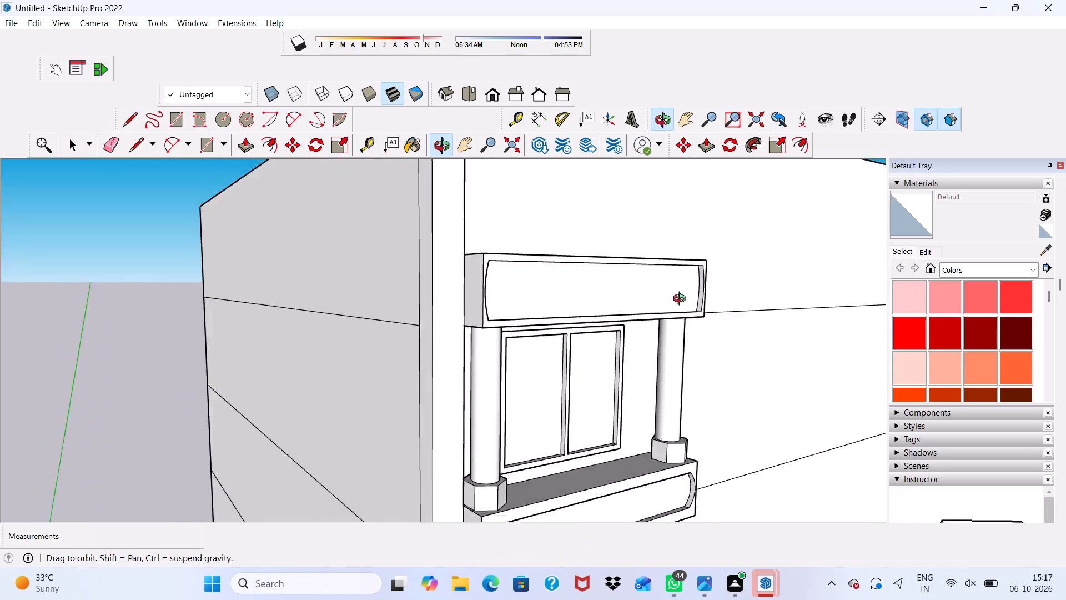
middle_click_drag(682, 300, 489, 292)
scroll(398, 236, "down", 4)
scroll(595, 283, "down", 3)
middle_click_drag(553, 346, 594, 237)
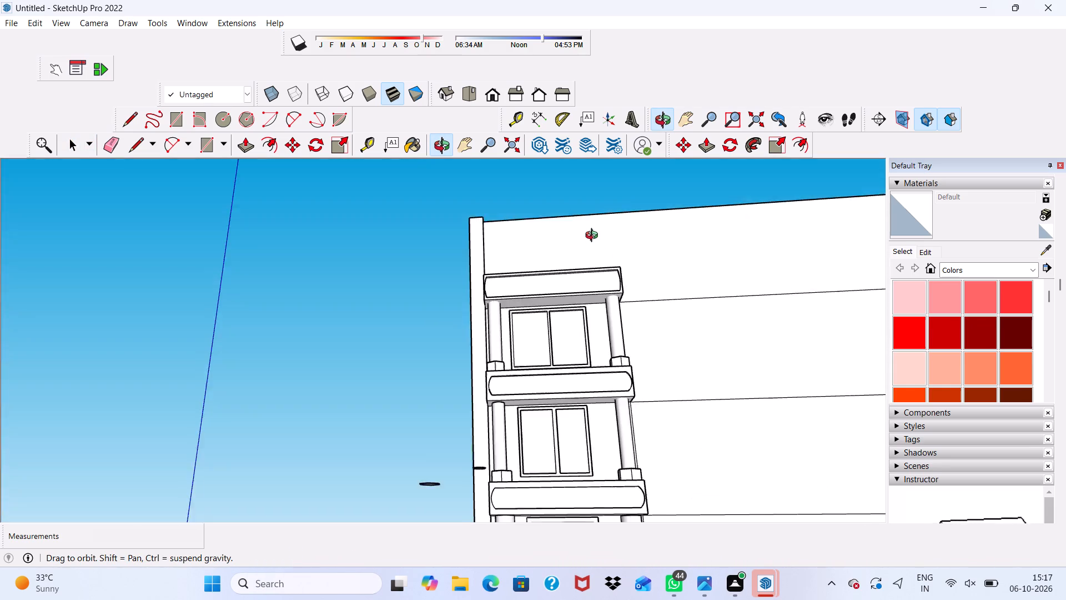
middle_click_drag(594, 237, 558, 271)
scroll(557, 277, "down", 5)
middle_click_drag(539, 293, 581, 406)
scroll(543, 256, "up", 2)
scroll(542, 254, "down", 1)
scroll(542, 254, "up", 2)
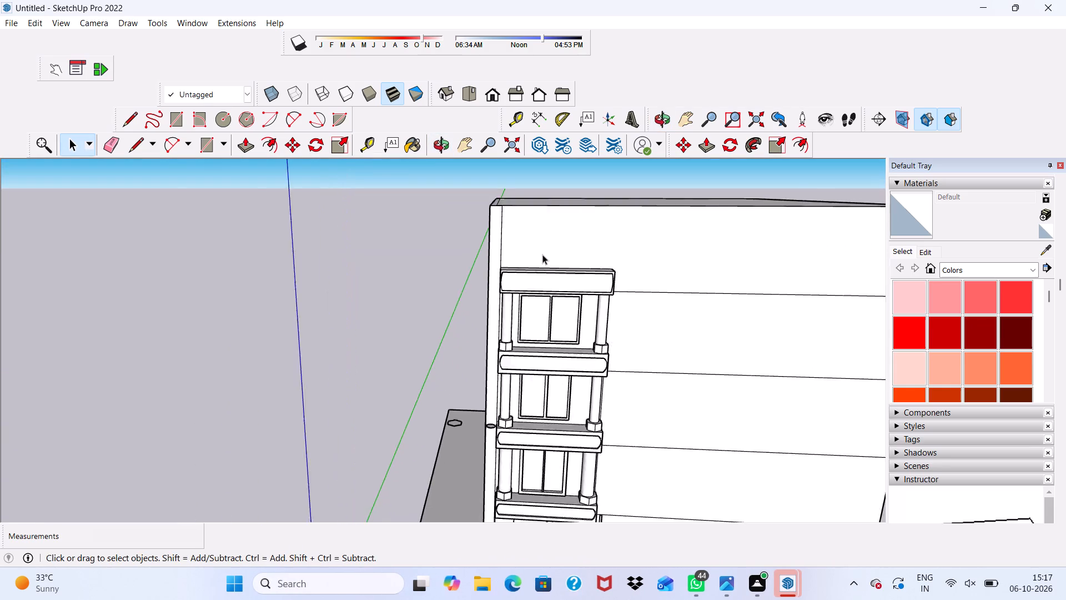
scroll(539, 252, "up", 6)
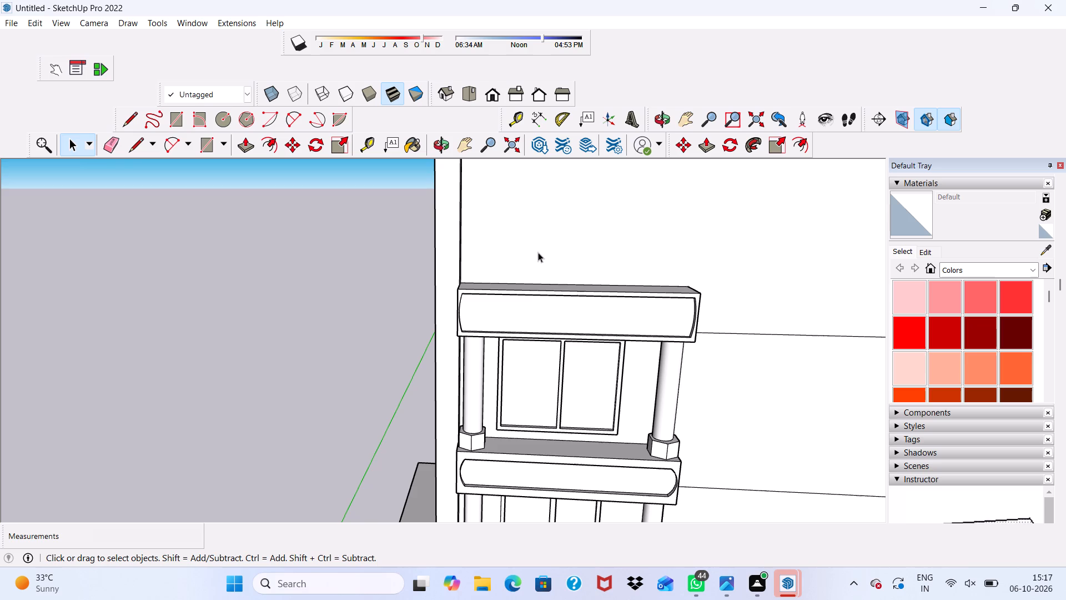
scroll(538, 252, "down", 2)
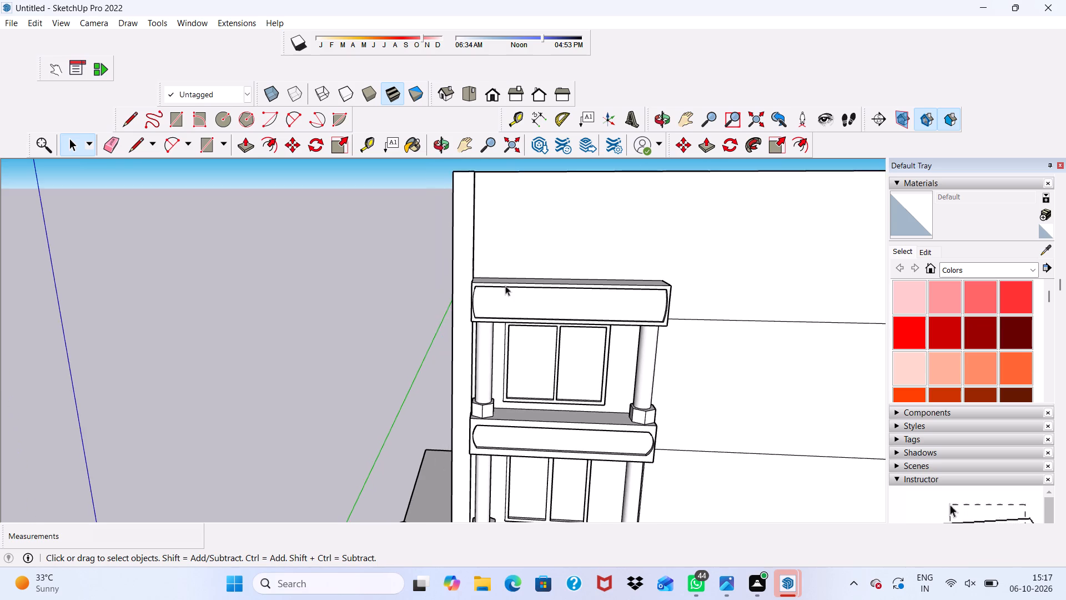
scroll(514, 255, "down", 5)
middle_click_drag(522, 270, 532, 214)
scroll(532, 214, "up", 4)
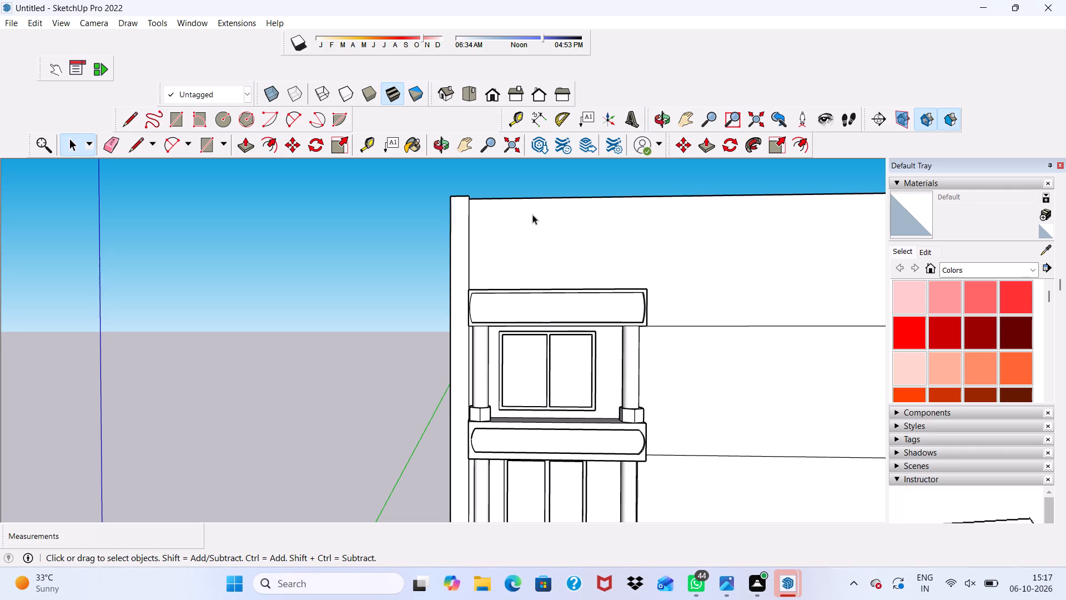
scroll(532, 214, "down", 5)
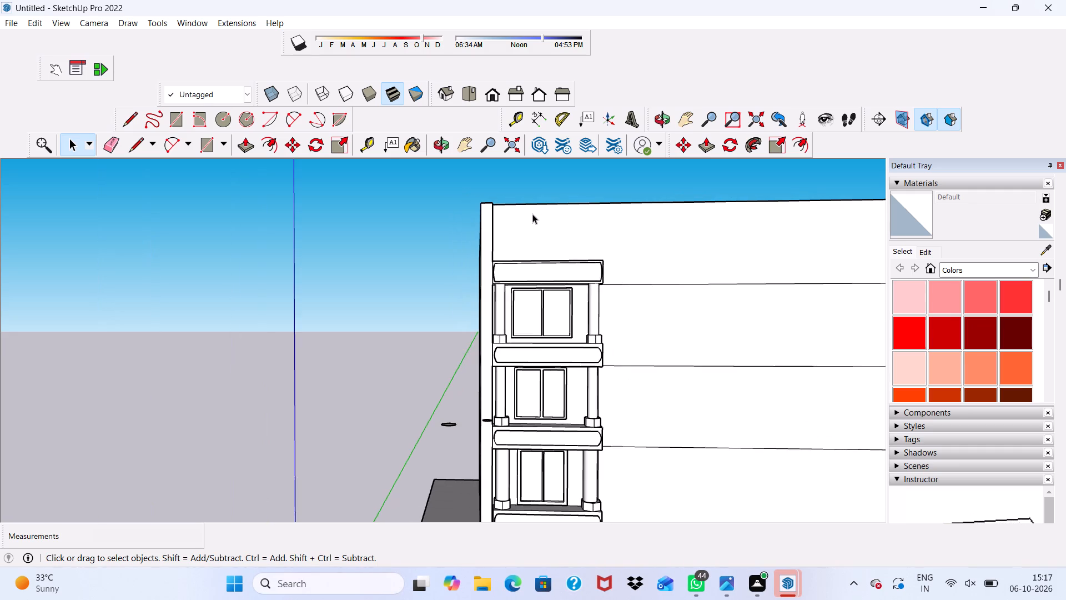
middle_click_drag(532, 214, 527, 312)
scroll(506, 268, "up", 7)
scroll(462, 388, "up", 2)
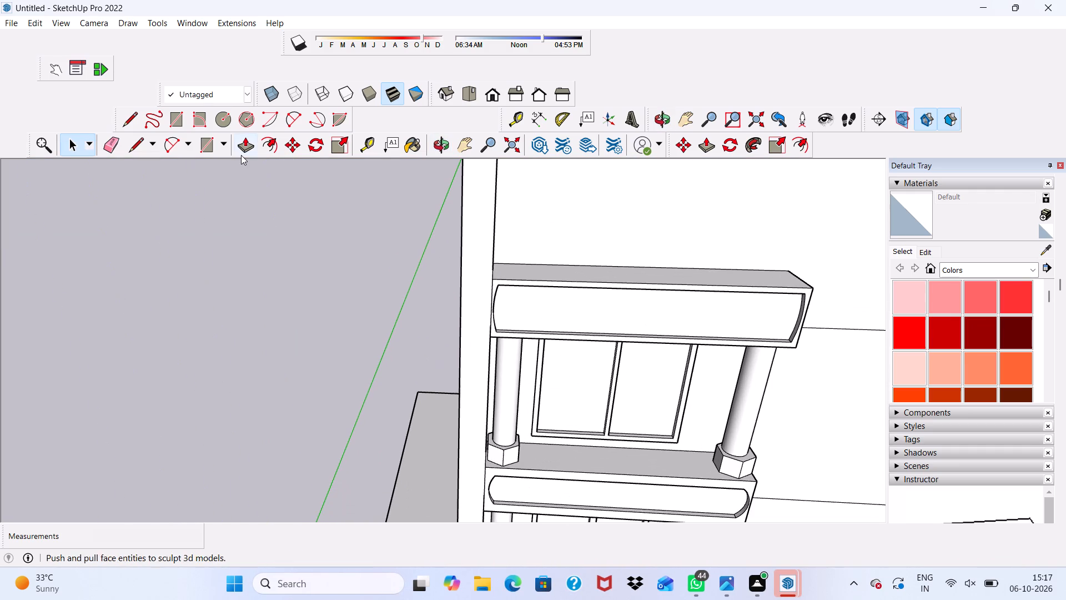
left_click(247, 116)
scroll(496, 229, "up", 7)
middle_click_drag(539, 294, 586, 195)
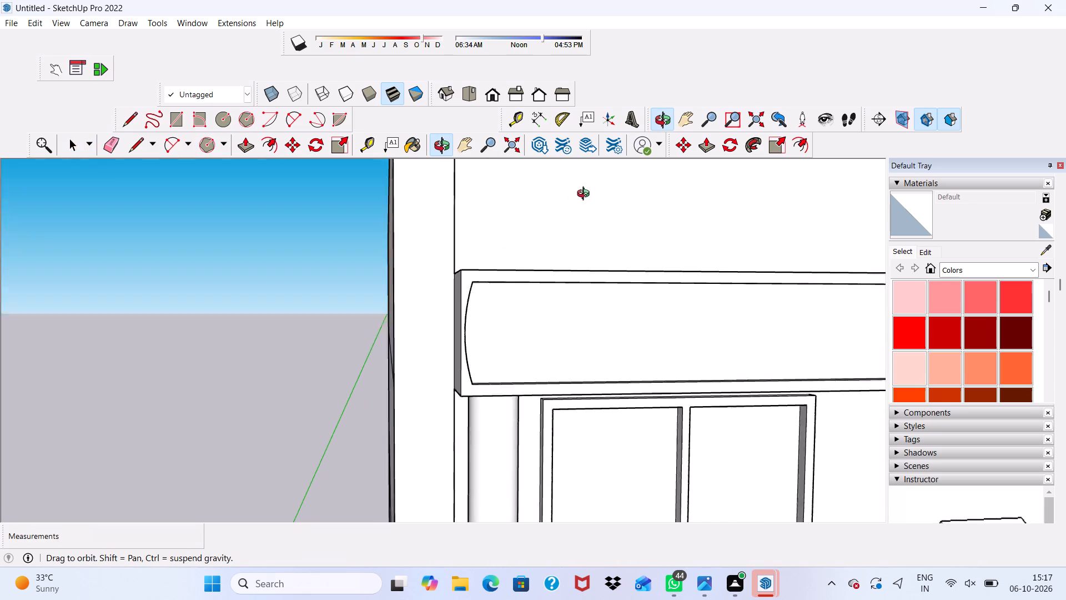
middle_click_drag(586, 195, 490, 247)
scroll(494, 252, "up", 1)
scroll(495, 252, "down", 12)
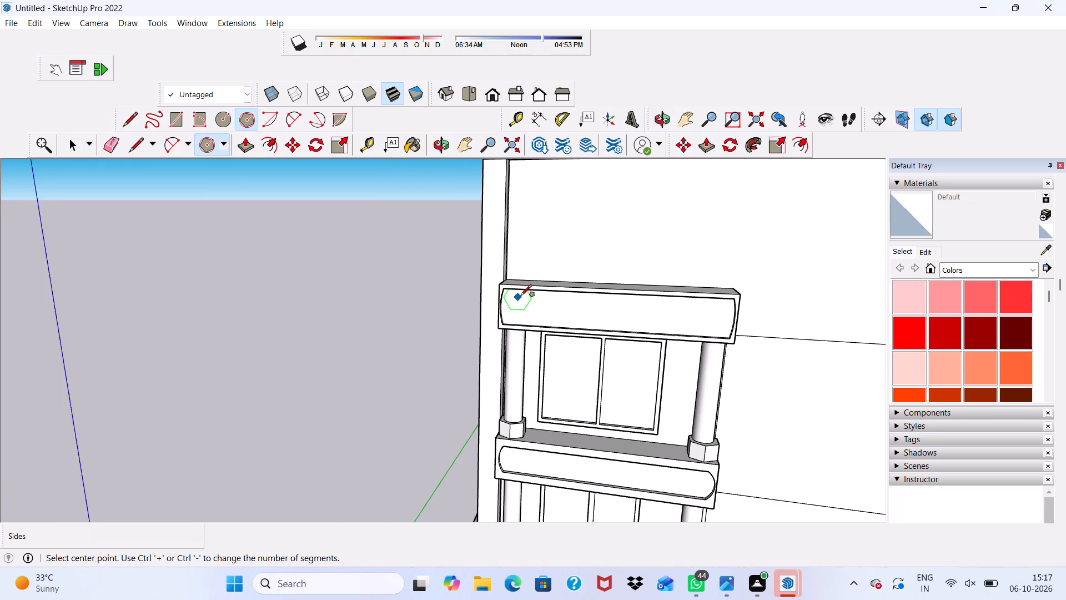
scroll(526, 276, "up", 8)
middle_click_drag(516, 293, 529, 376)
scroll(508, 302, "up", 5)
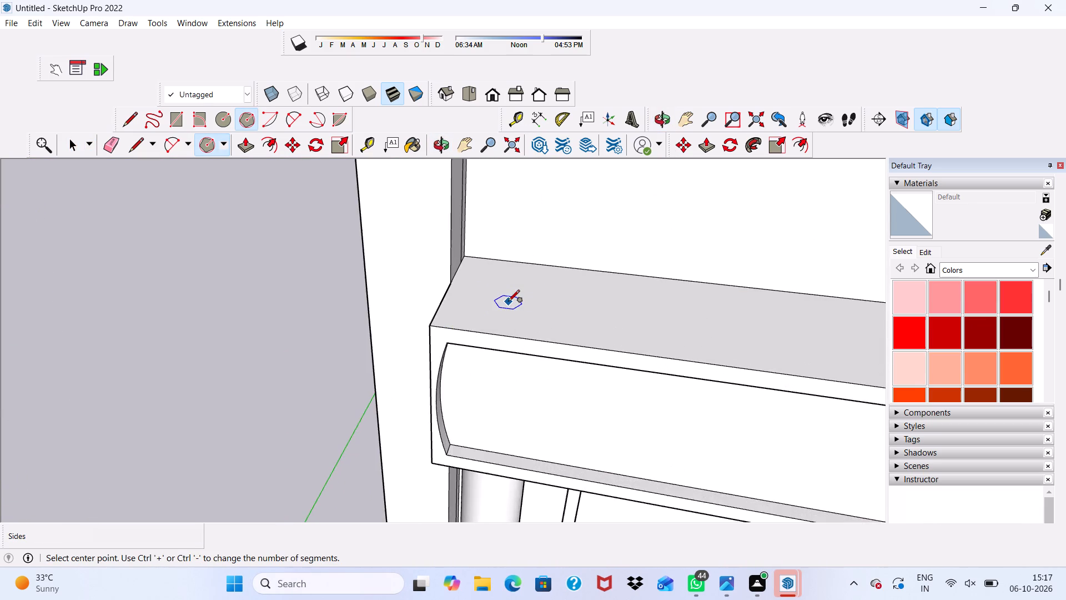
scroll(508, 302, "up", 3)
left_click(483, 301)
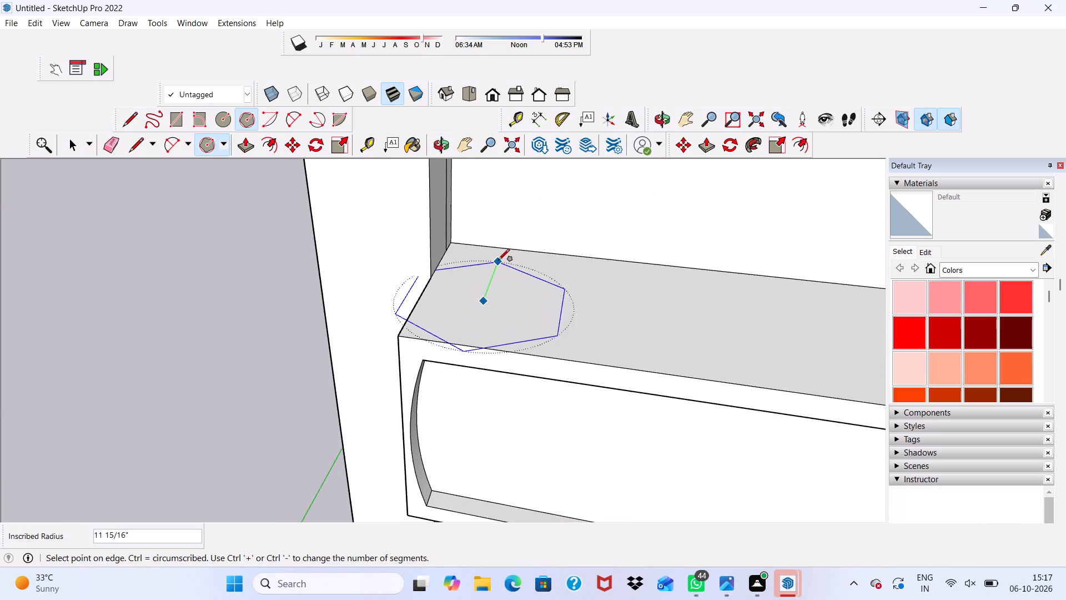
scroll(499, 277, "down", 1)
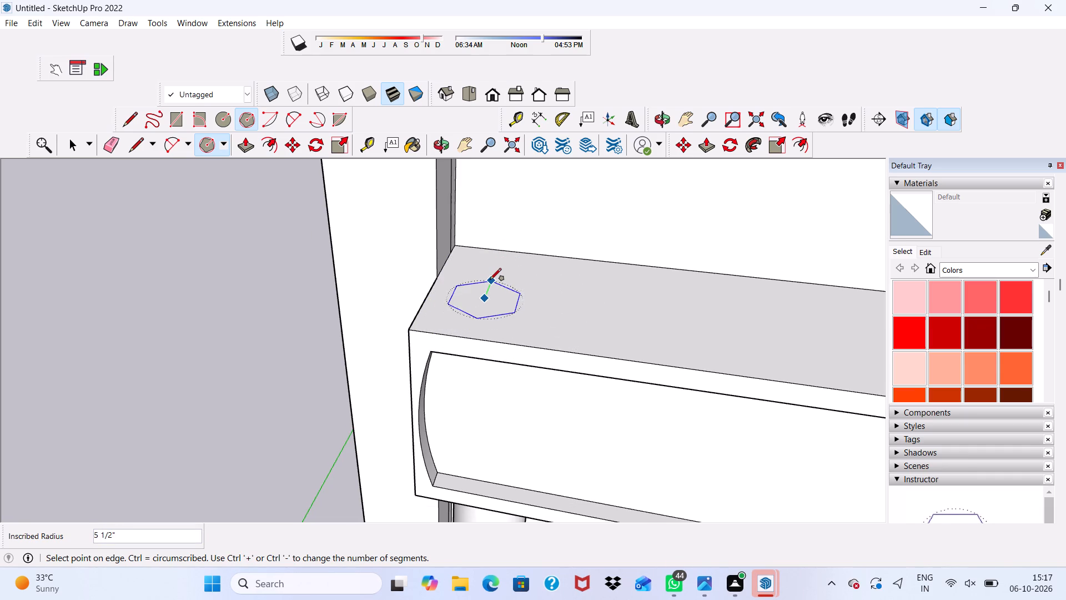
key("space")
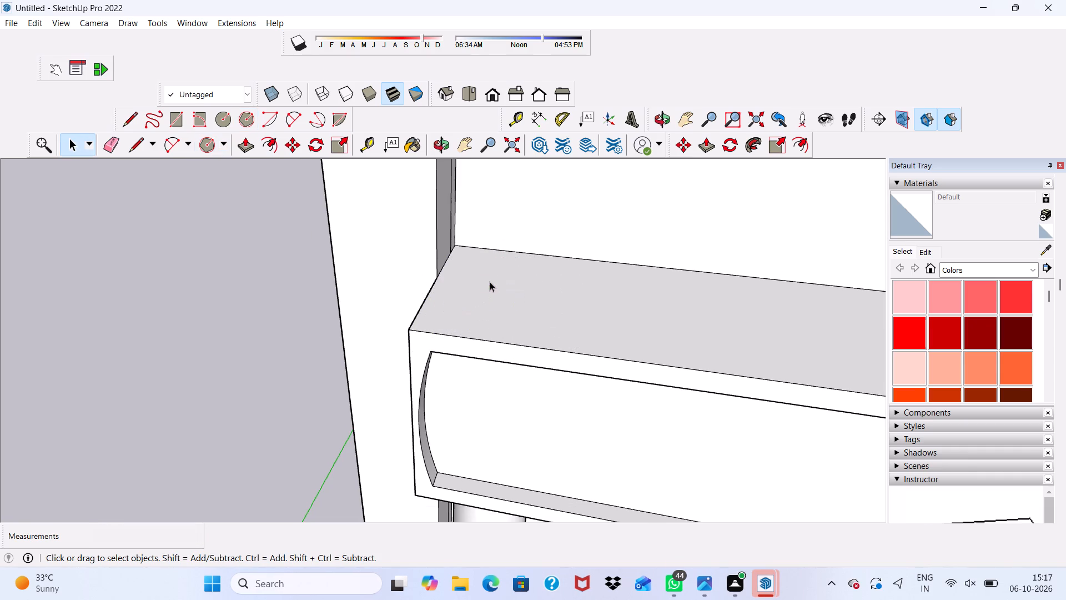
Draw a six-sided polygon with an inscribed radius of about 10 1/4" on the top beam's upper face, near its right end.
left_click(210, 139)
scroll(210, 139, "down", 5)
scroll(663, 275, "up", 3)
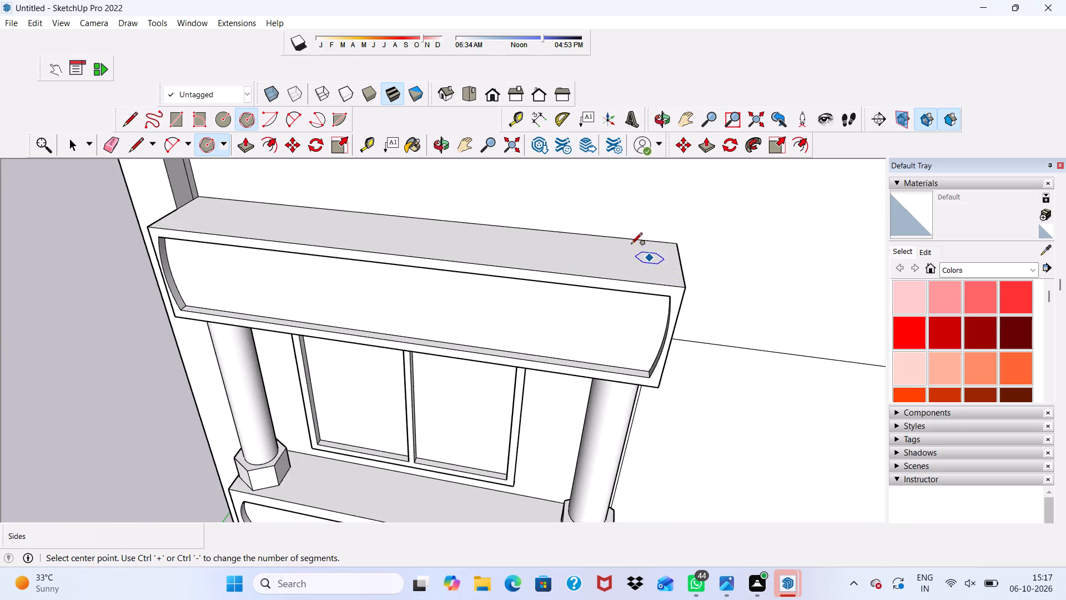
scroll(631, 245, "up", 2)
scroll(631, 244, "down", 1)
scroll(631, 244, "up", 3)
middle_click_drag(662, 278, 683, 268)
scroll(676, 261, "up", 3)
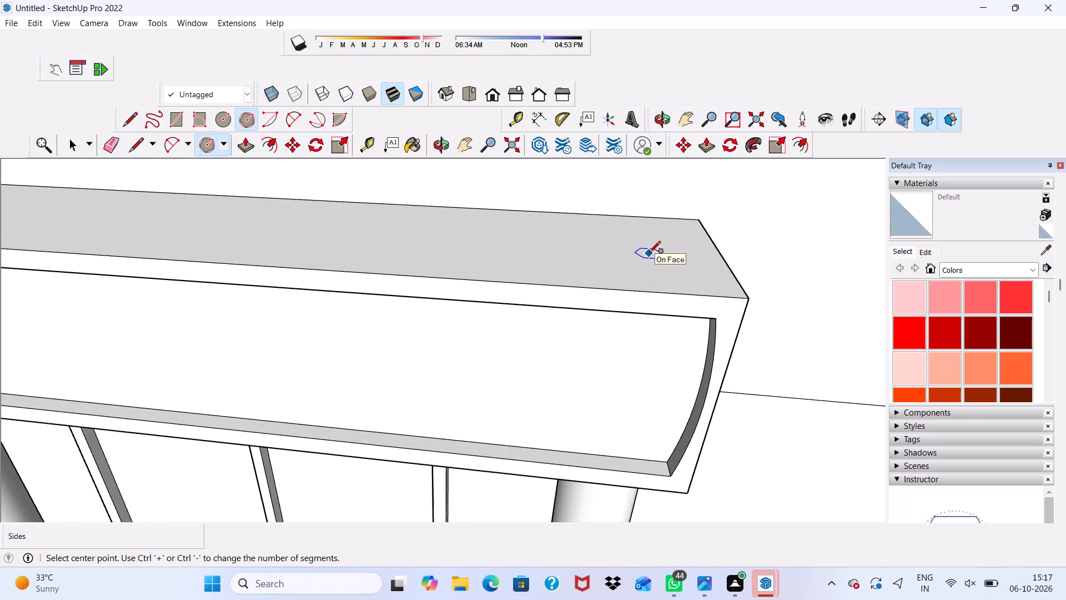
left_click(653, 256)
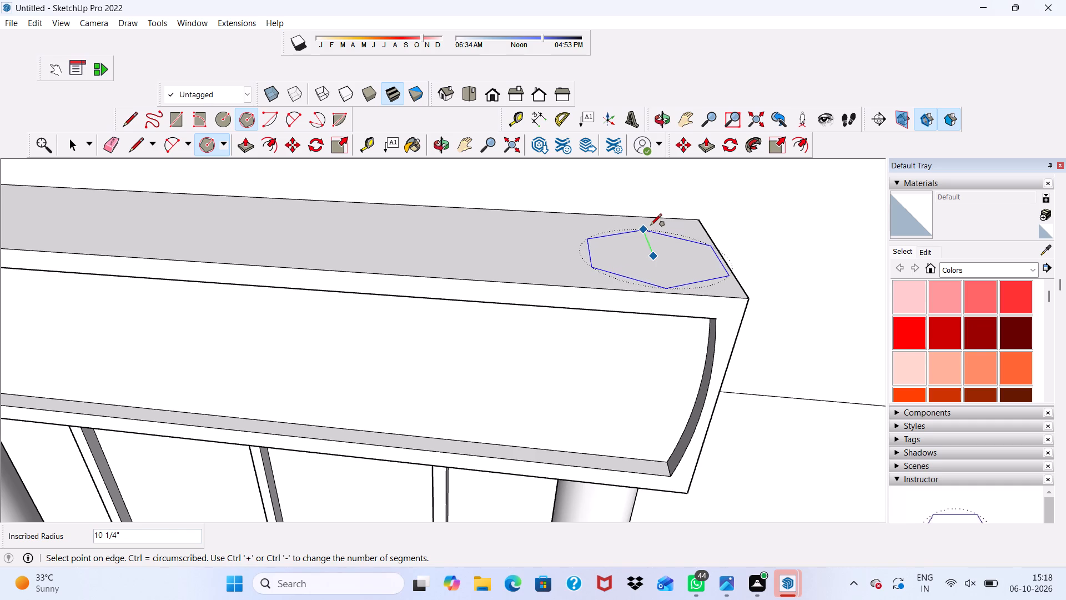
left_click(650, 226)
scroll(650, 226, "down", 4)
scroll(640, 301, "down", 3)
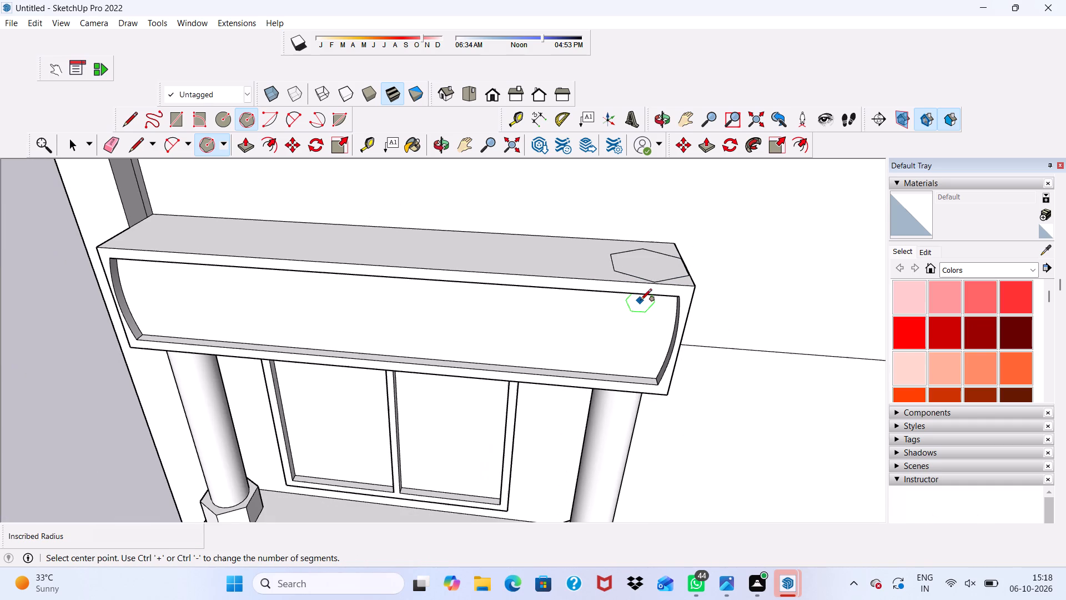
key("space")
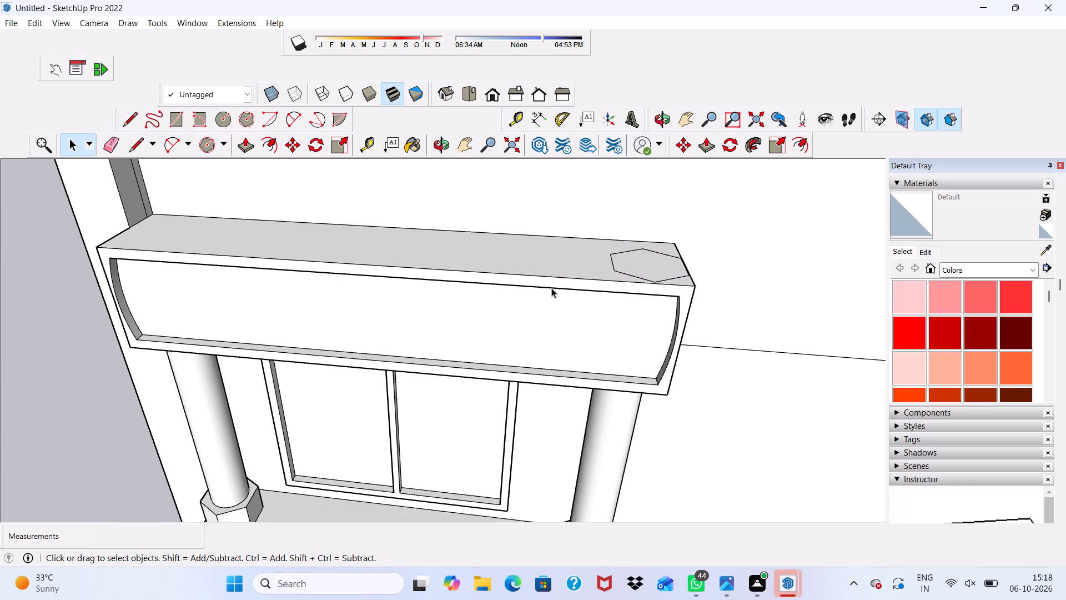
Copy the hexagon about 11' 5 7/16" along the top beam's upper face to its left end.
double_click(651, 271)
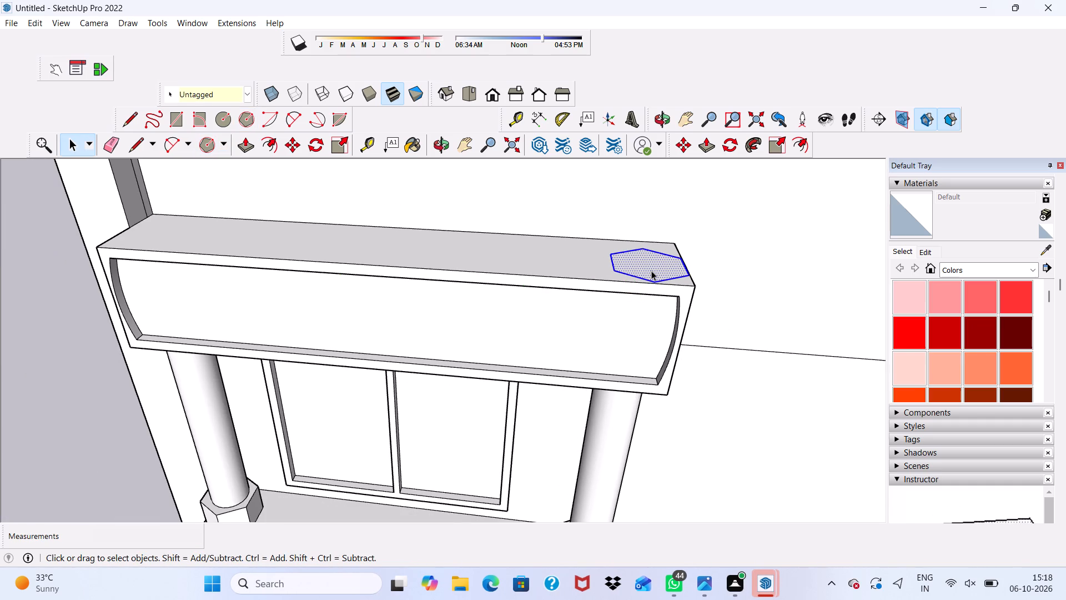
left_click(299, 146)
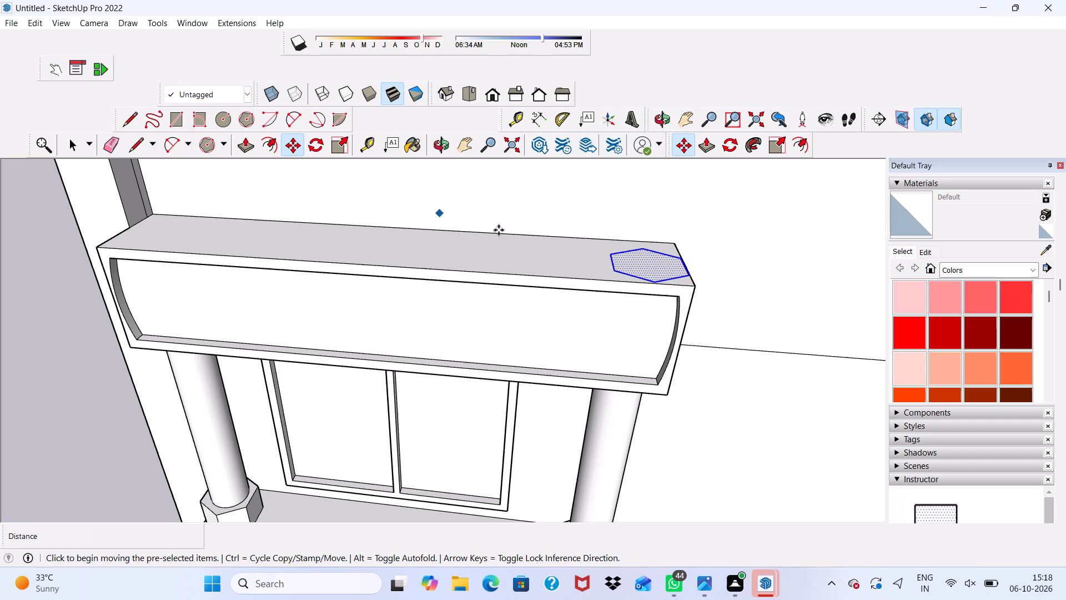
left_click(634, 260)
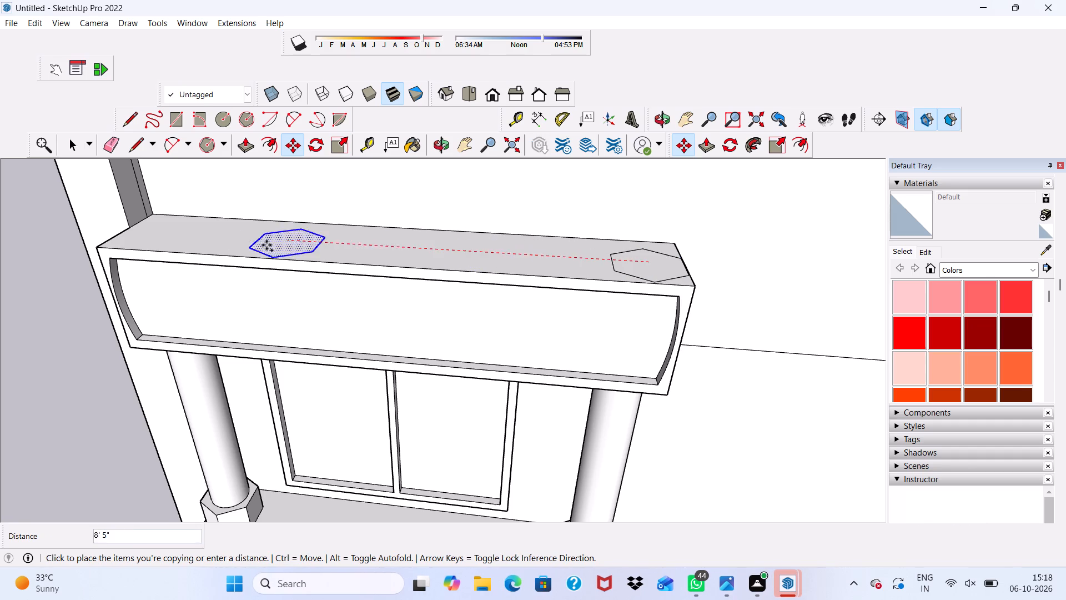
left_click(155, 233)
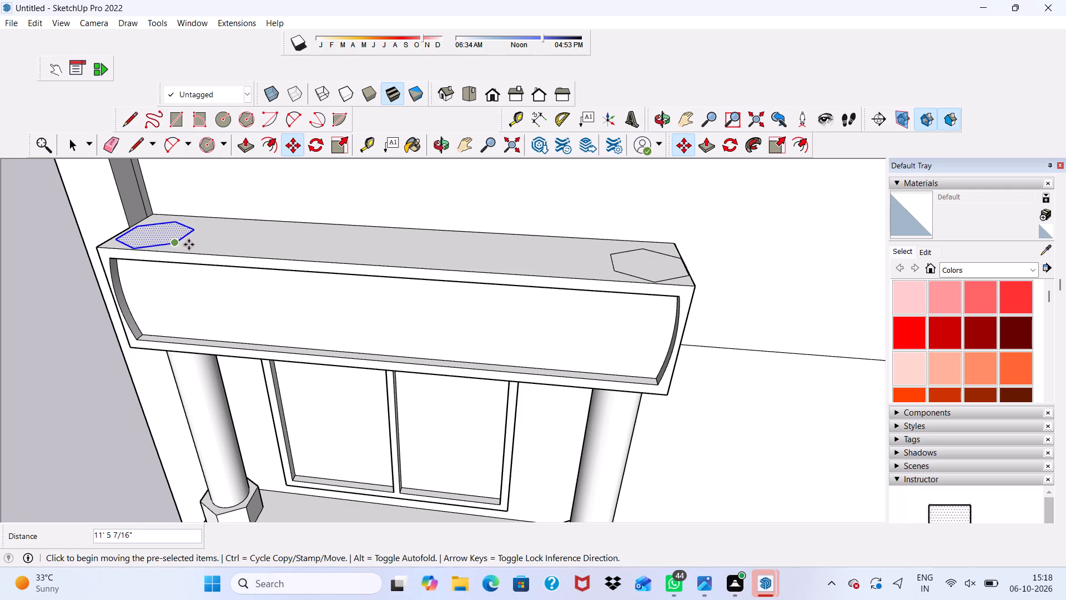
key("space")
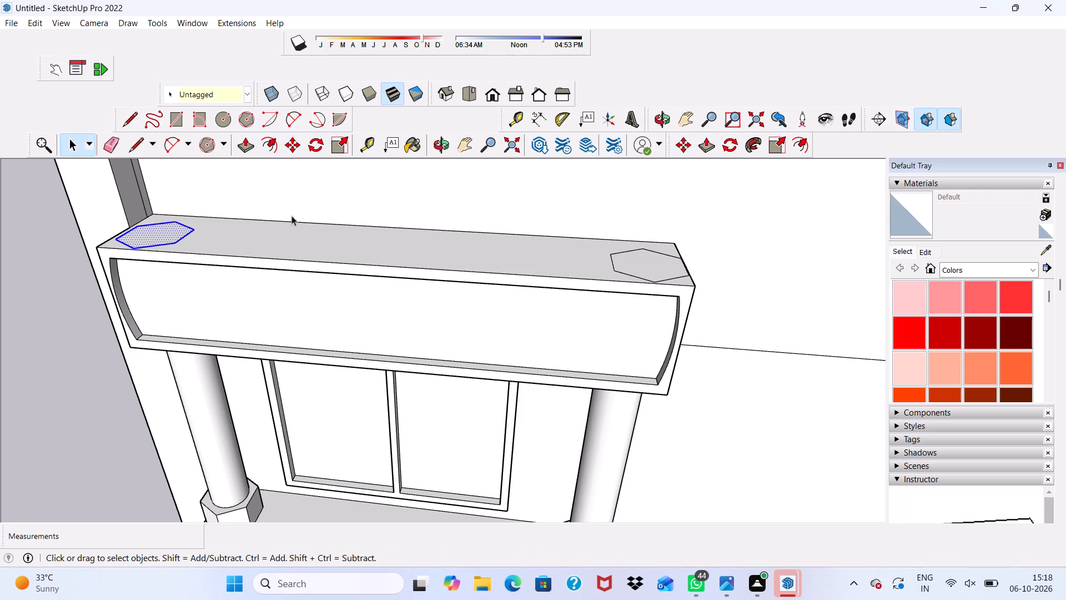
Push/Pull the hexagon at the left end of the top beam upward by 1'.
left_click(247, 143)
scroll(182, 223, "up", 2)
left_click(145, 230)
scroll(145, 231, "down", 2)
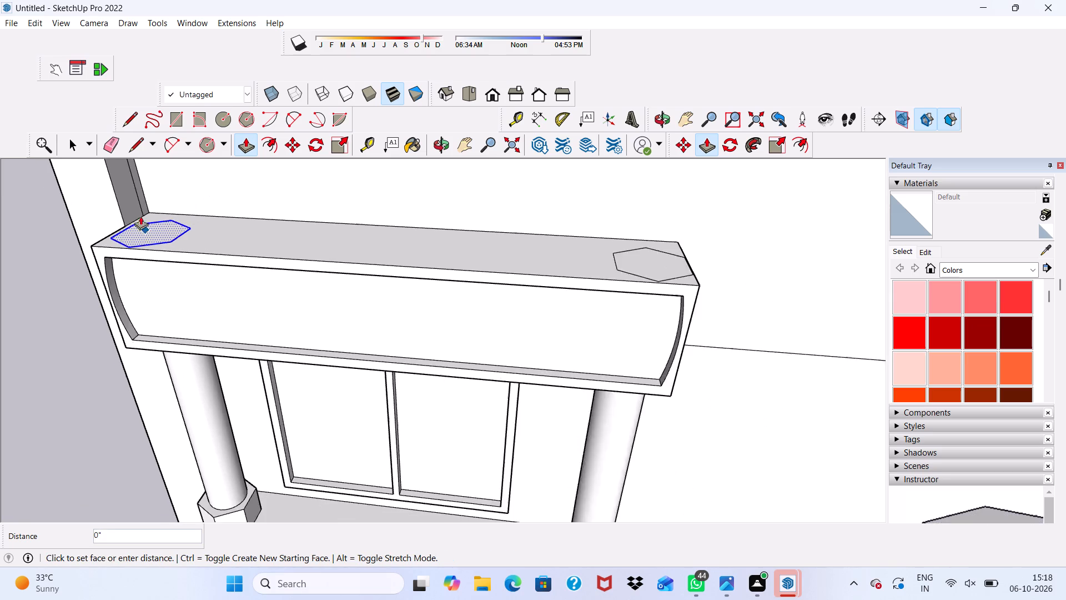
scroll(140, 216, "down", 2)
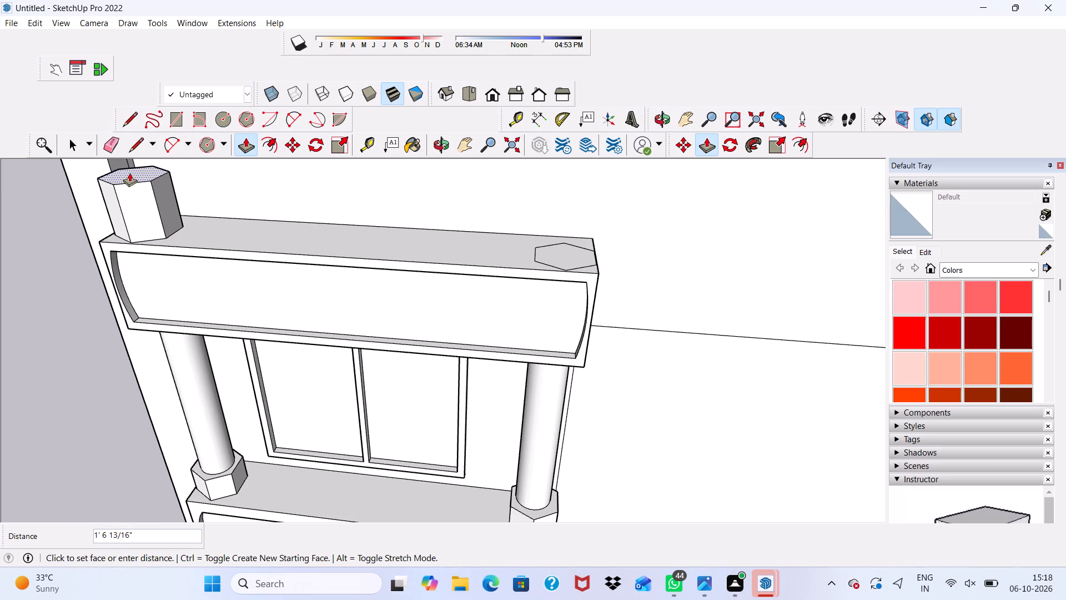
key("BackSpace")
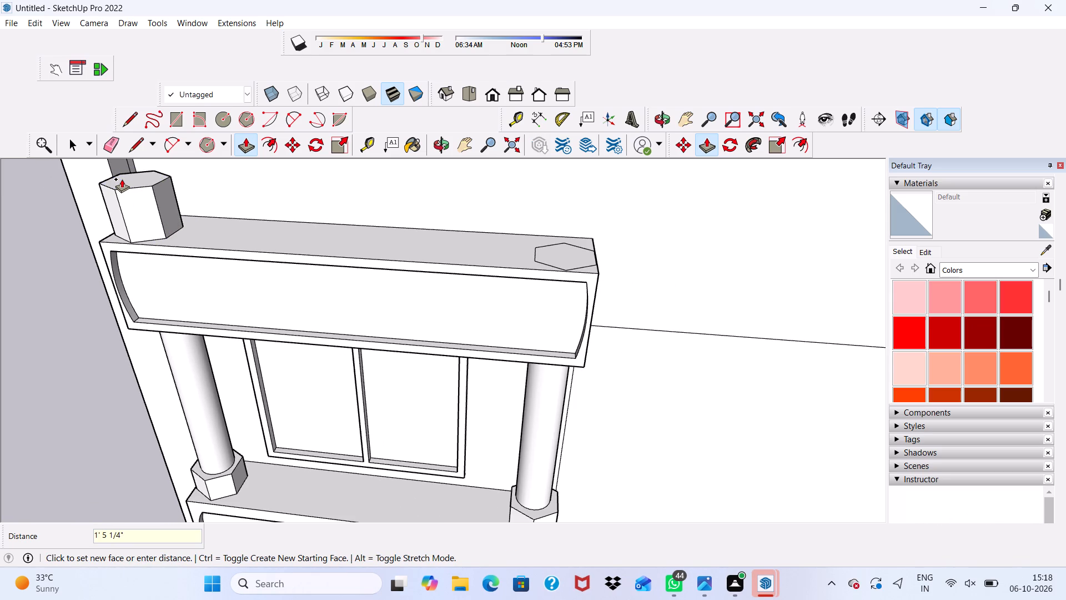
type("1'")
key("Return")
Push/Pull the hexagon at the right end of the top beam upward by 1'.
scroll(122, 179, "up", 1)
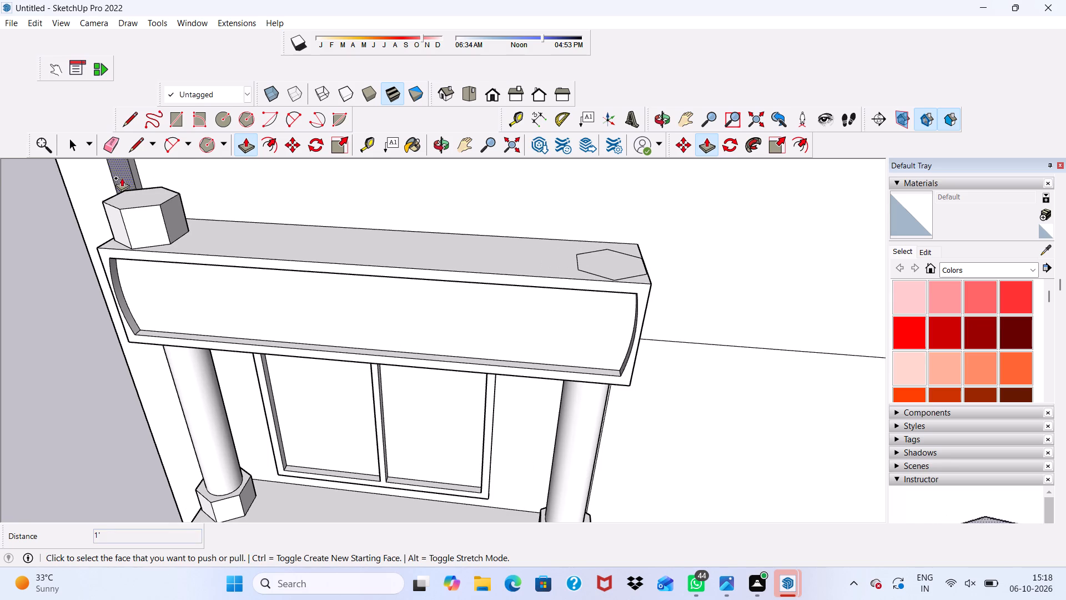
scroll(616, 238, "up", 4)
left_click(596, 274)
scroll(596, 274, "down", 4)
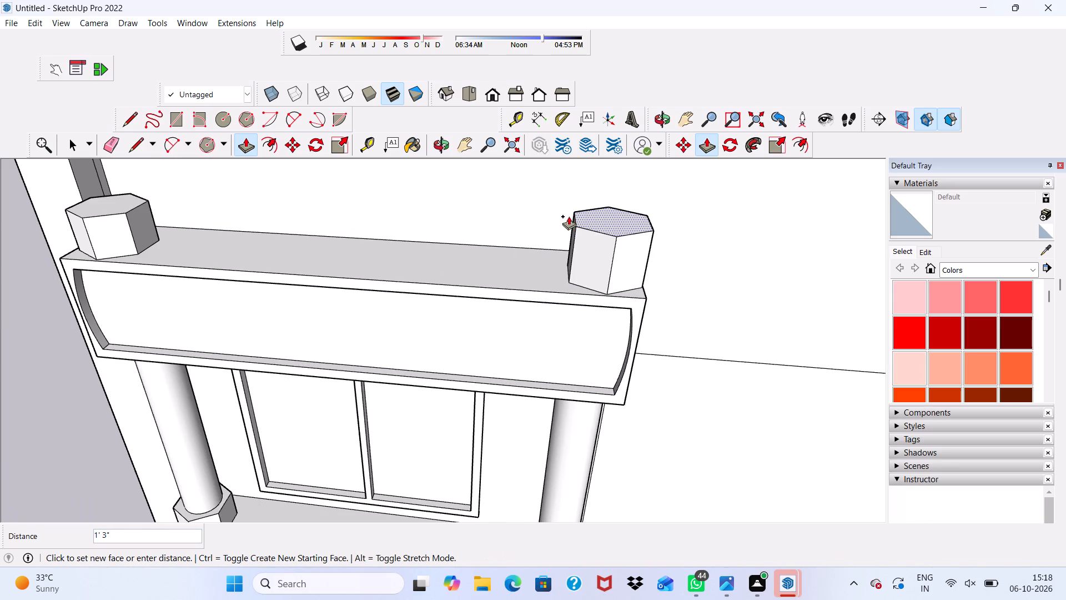
type("1'")
key("Return")
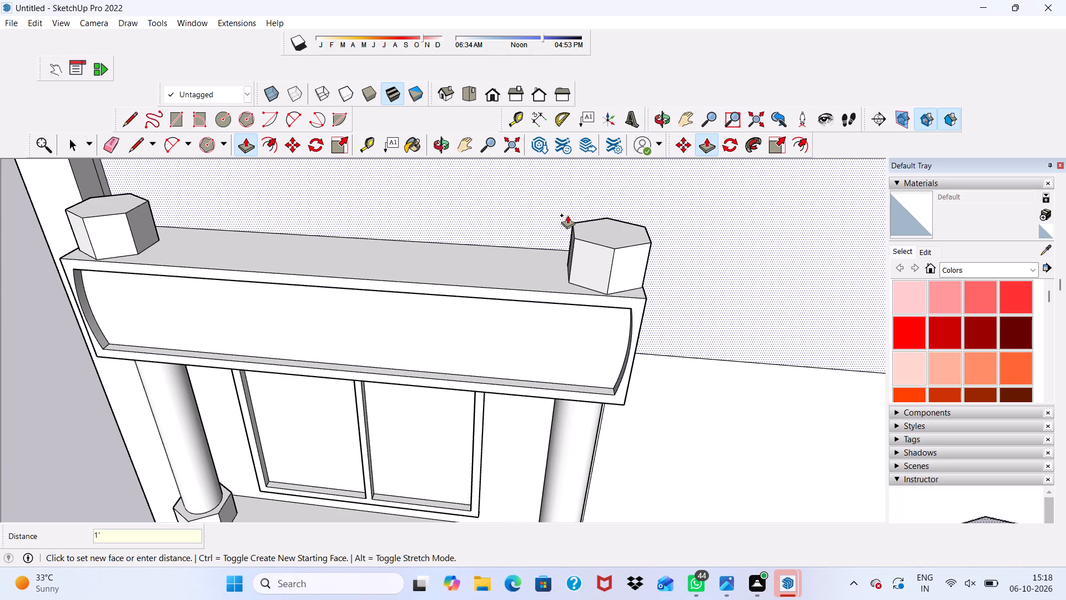
Draw a circle centred on the top face of the right hexagonal block, just inside its edges.
left_click(203, 146)
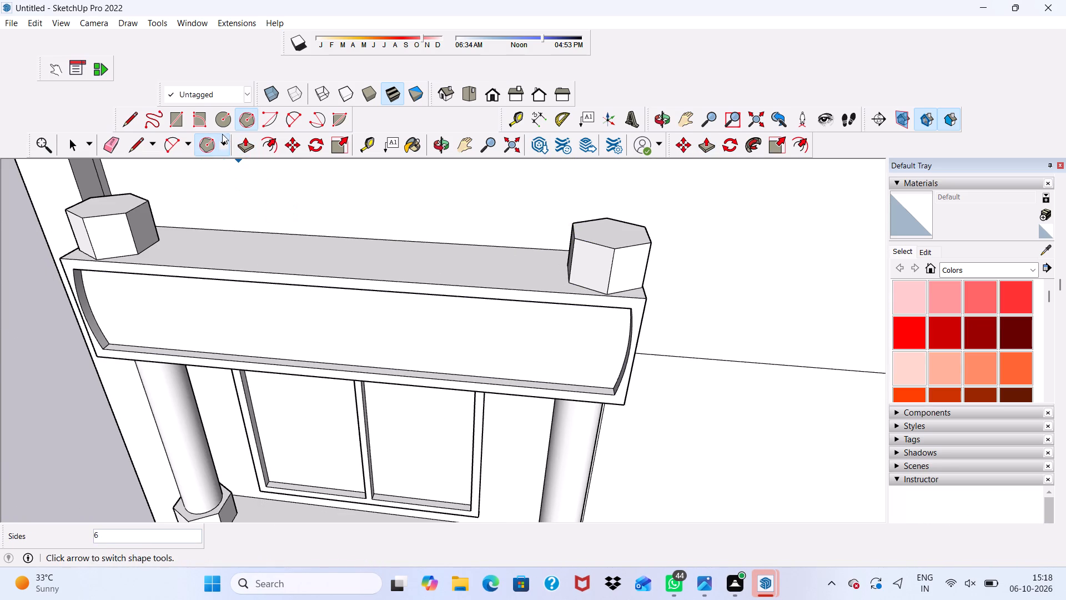
left_click(218, 115)
scroll(694, 327, "up", 2)
middle_click_drag(641, 232, 633, 389)
scroll(626, 383, "up", 2)
left_click(599, 336)
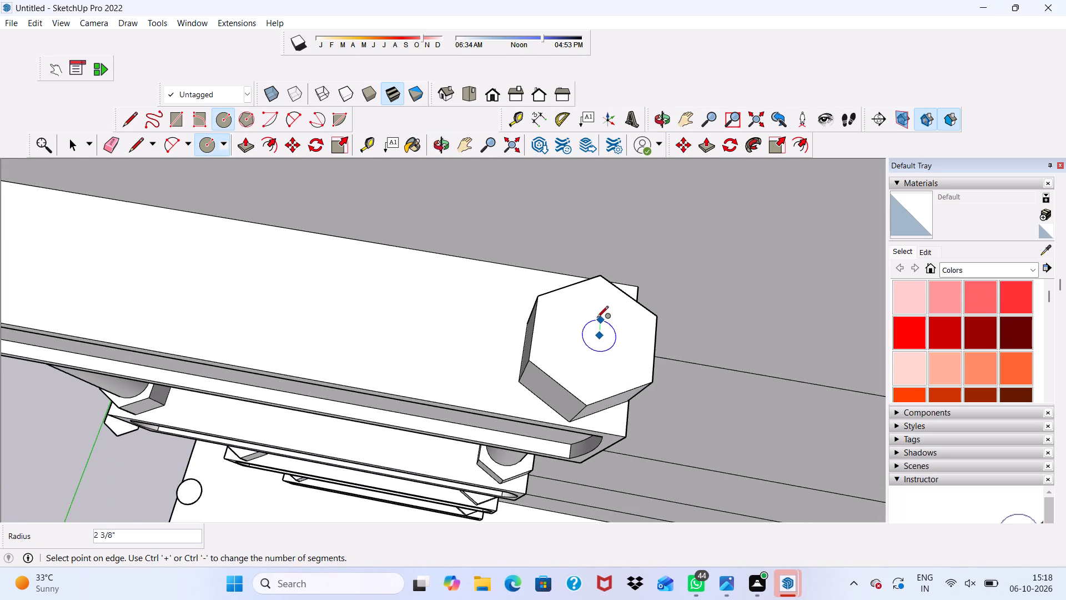
left_click(591, 295)
Draw a circle of about 6 7/16" radius centred on the top face of the left hexagonal block on the top beam.
scroll(597, 326, "down", 9)
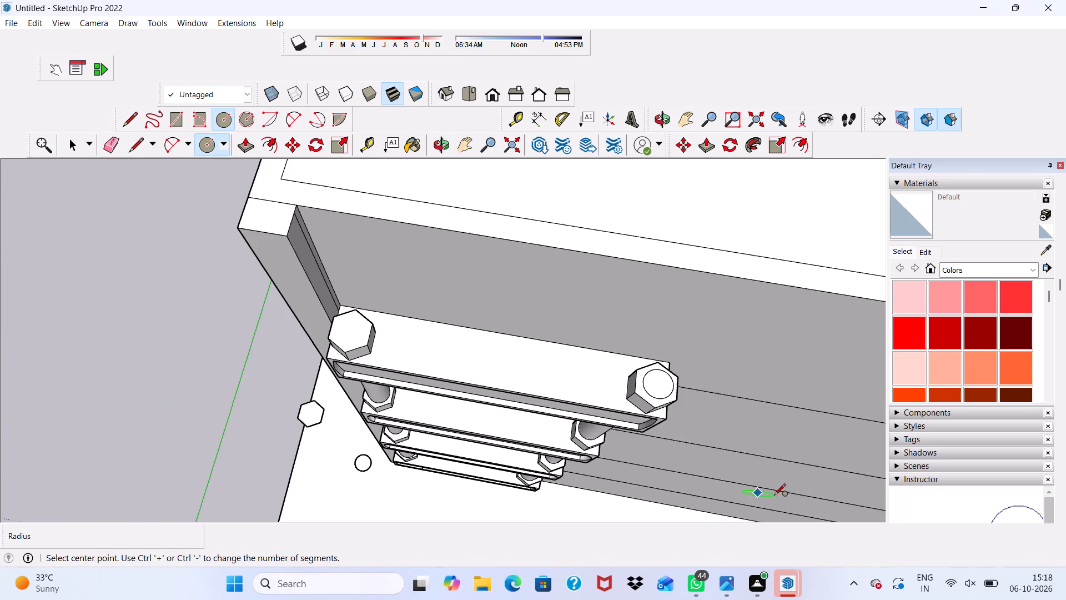
scroll(285, 325, "up", 5)
scroll(289, 356, "down", 4)
scroll(233, 418, "down", 1)
scroll(237, 420, "up", 4)
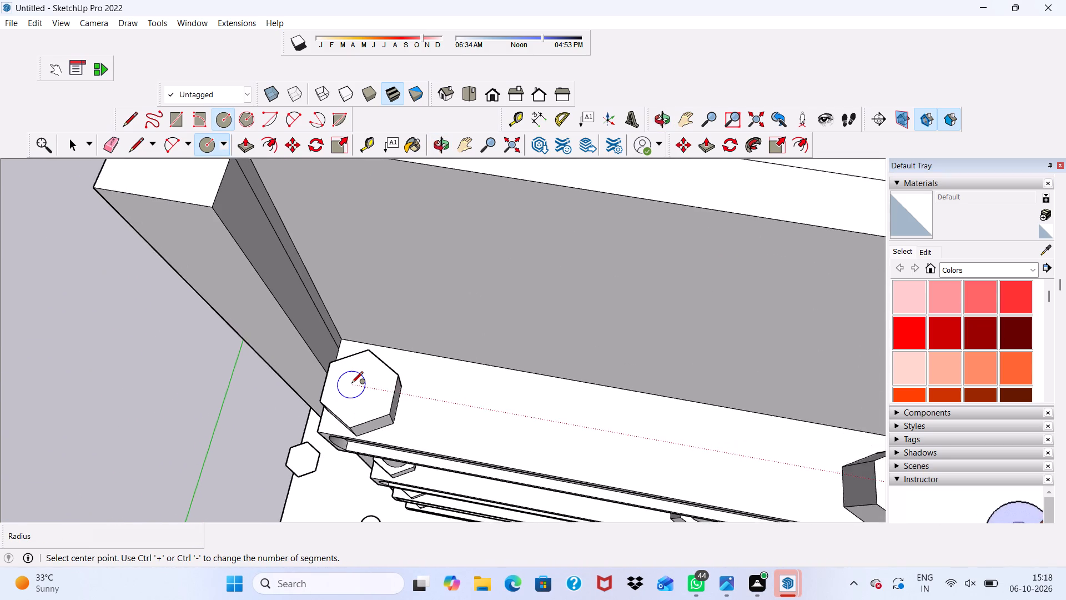
scroll(351, 384, "up", 3)
left_click(362, 389)
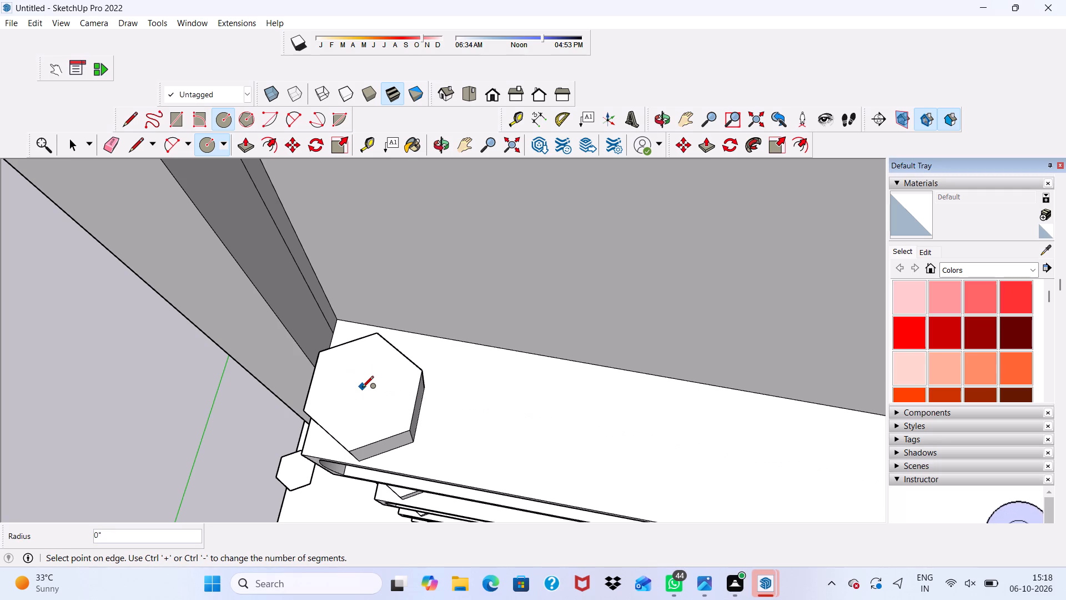
left_click(363, 349)
Push/Pull the circle on the left hexagonal block upward by 6' 3 7/16" to form a round column reaching the roof edge.
key("space")
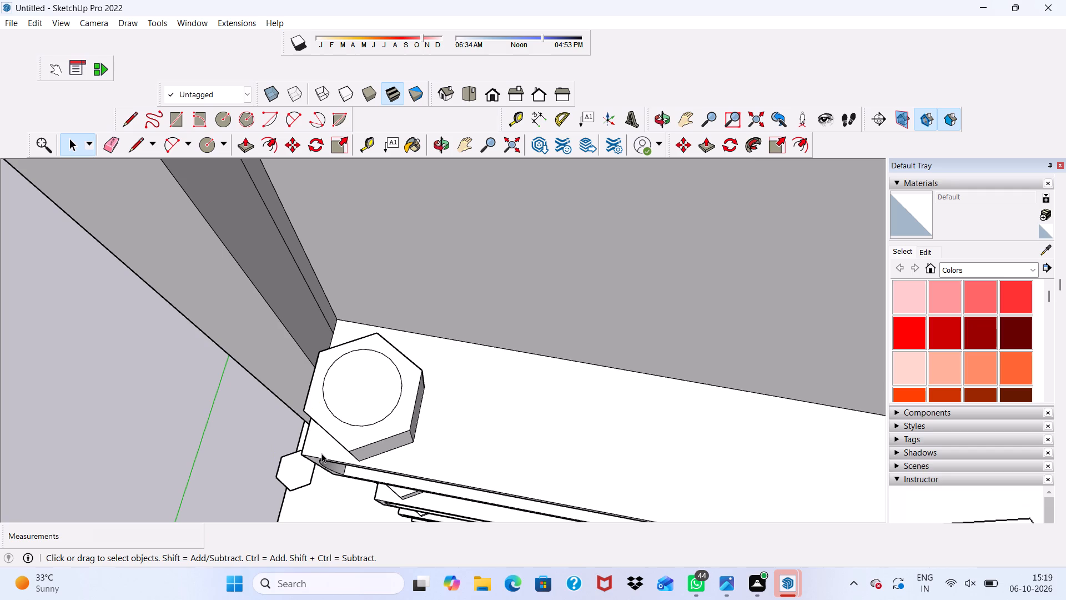
left_click(356, 383)
left_click(241, 140)
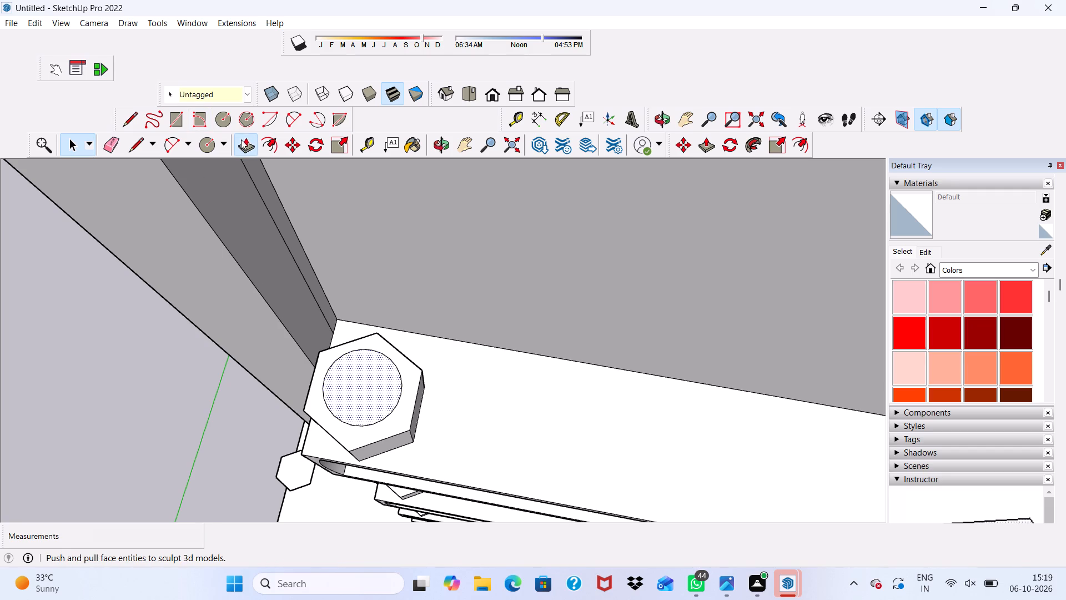
left_click(374, 384)
scroll(369, 355, "down", 9)
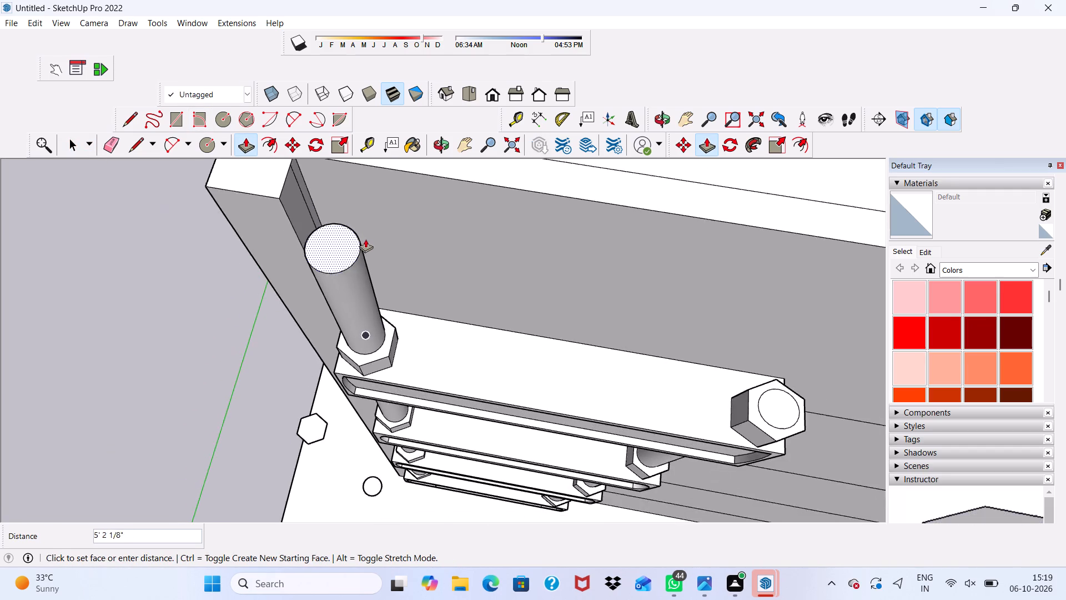
scroll(365, 239, "down", 6)
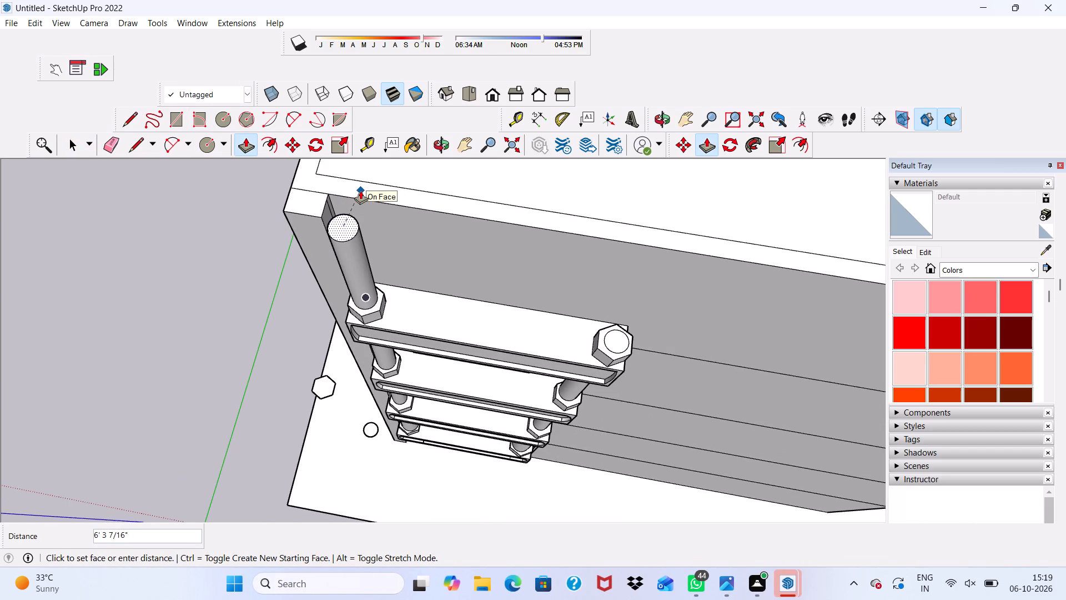
scroll(320, 184, "up", 1)
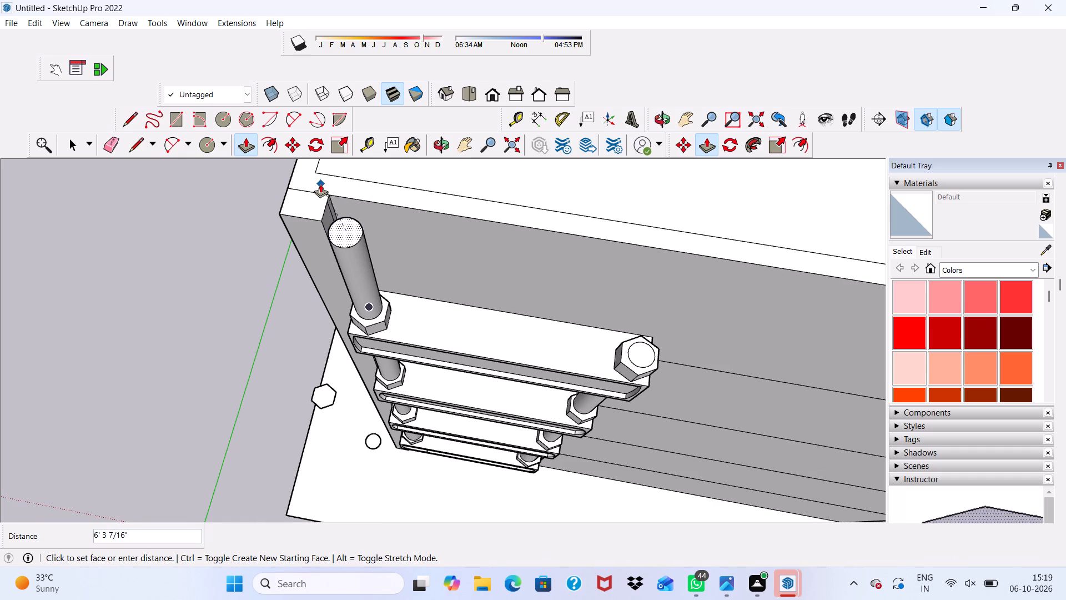
scroll(320, 184, "down", 4)
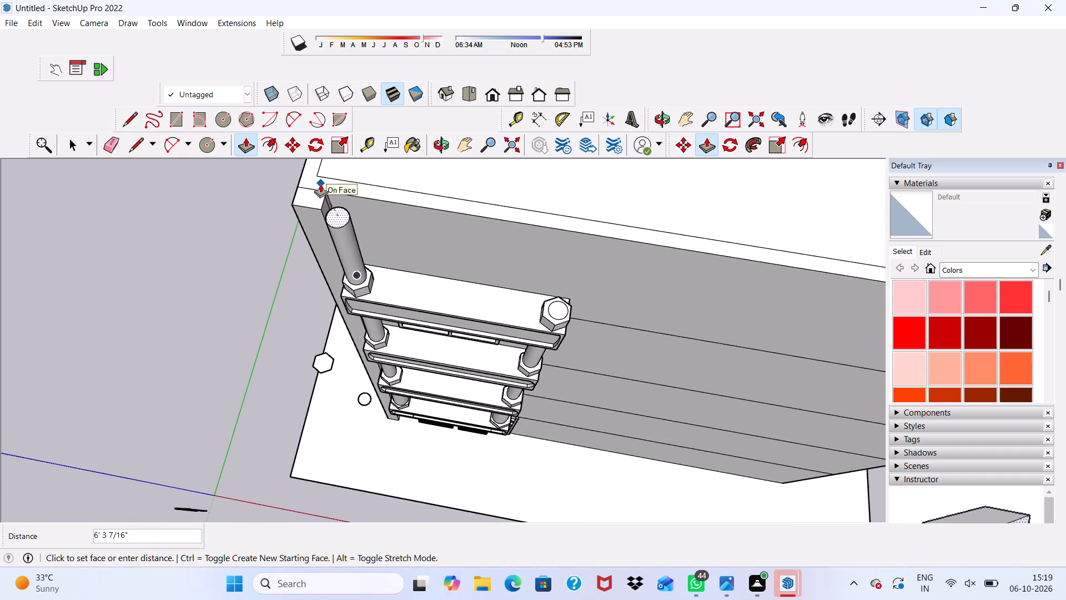
middle_click_drag(320, 182, 346, 136)
scroll(346, 137, "up", 1)
scroll(346, 173, "down", 8)
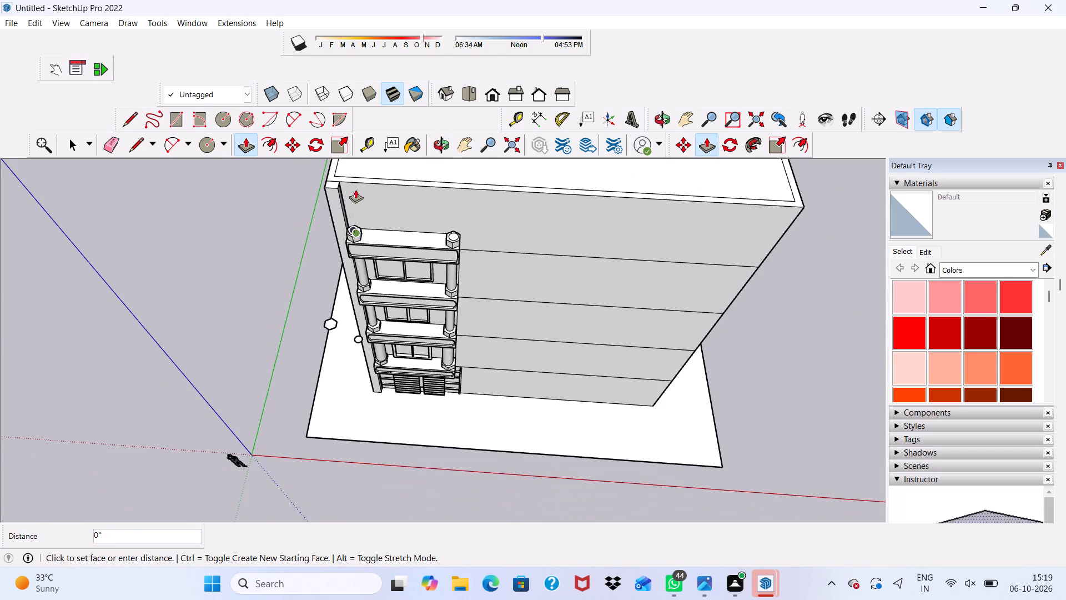
scroll(355, 182, "up", 6)
left_click(355, 176)
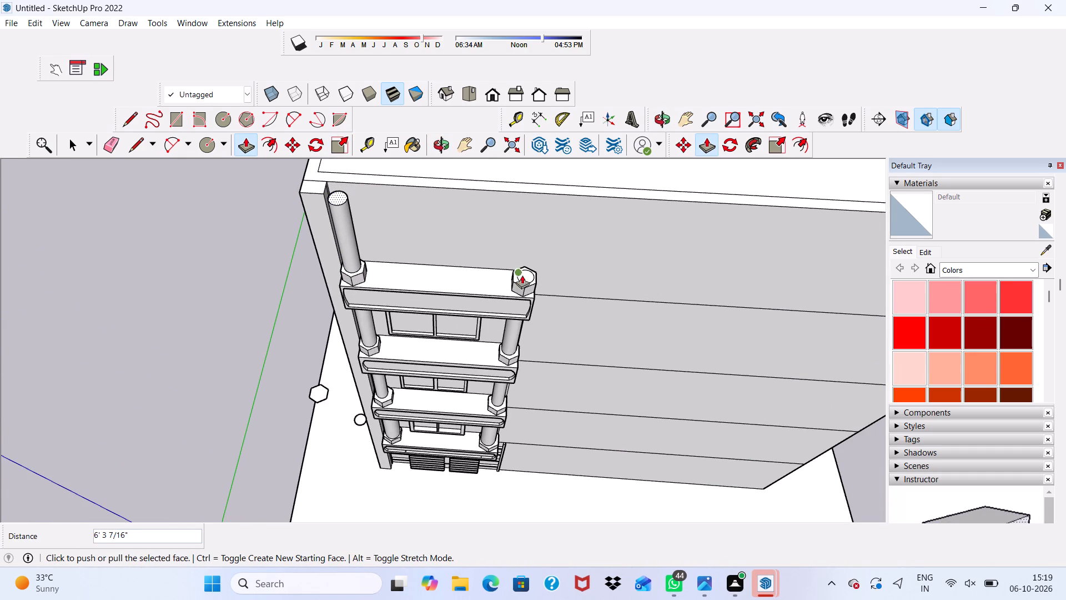
Push/Pull the circle on the right hexagonal block upward by 6' 3 7/16", level with the roof edge.
scroll(522, 275, "up", 8)
key("space")
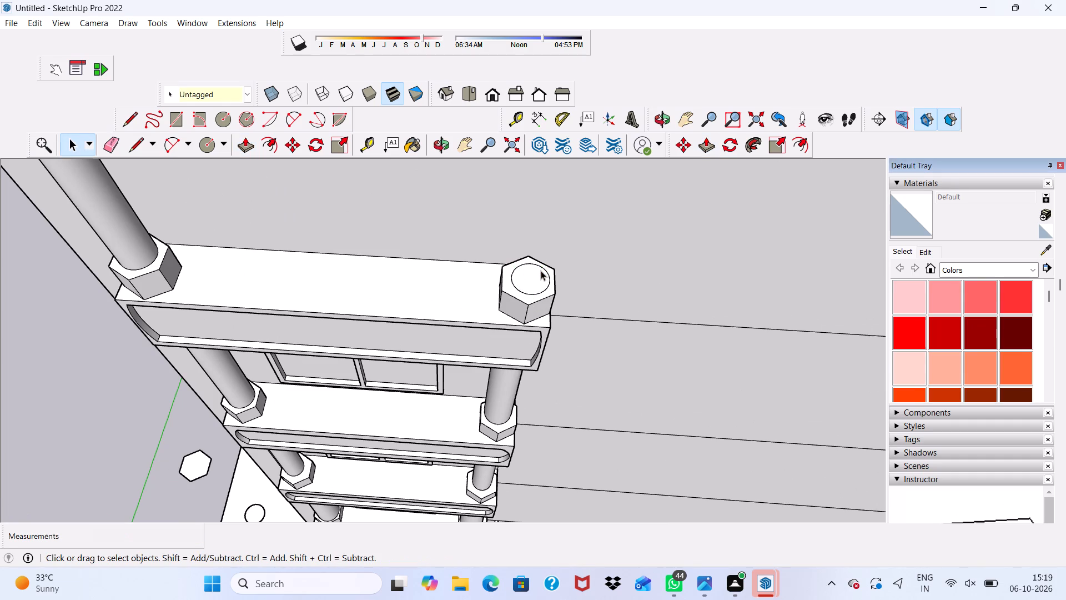
left_click(536, 271)
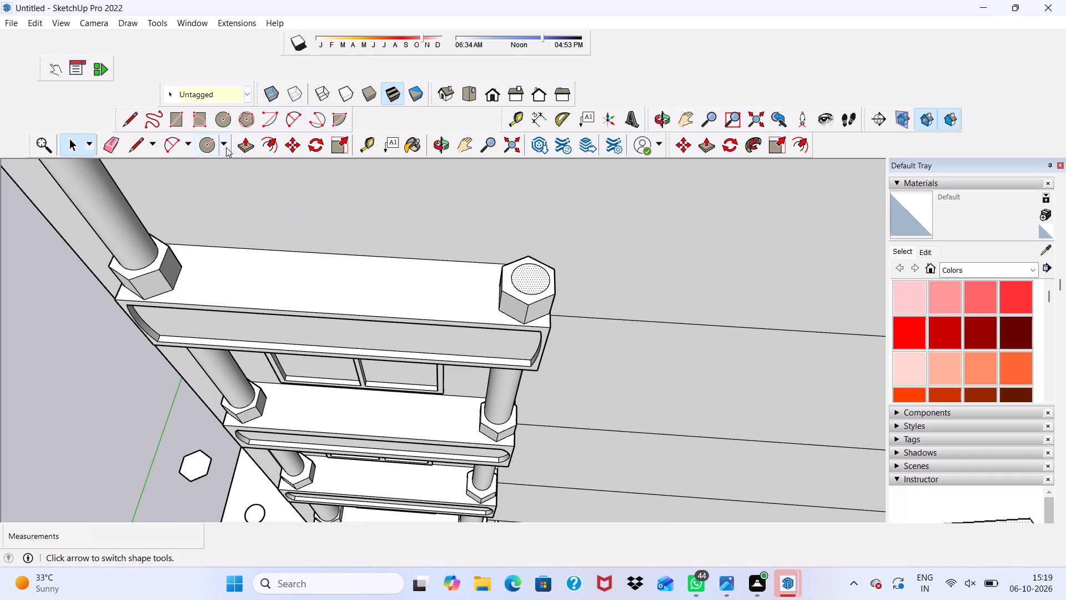
left_click(247, 143)
left_click(527, 272)
scroll(460, 185, "down", 5)
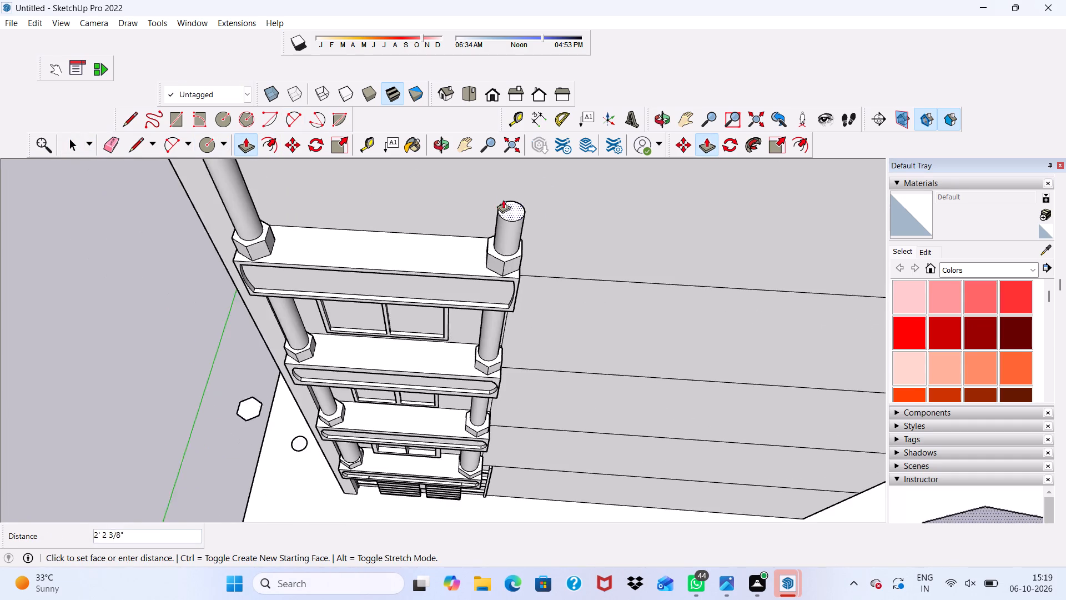
scroll(503, 199, "down", 16)
scroll(495, 172, "up", 2)
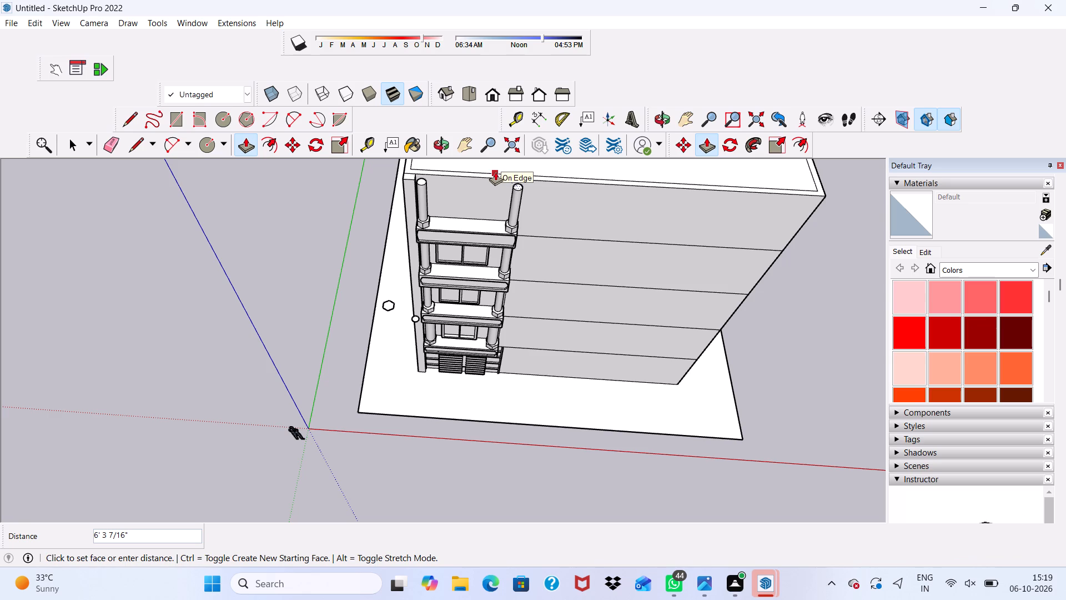
left_click(495, 171)
Draw a window rectangle about 7' by 5' 5 7/16" on the top-storey wall between the two new columns.
scroll(438, 218, "up", 1)
middle_click_drag(436, 217, 455, 149)
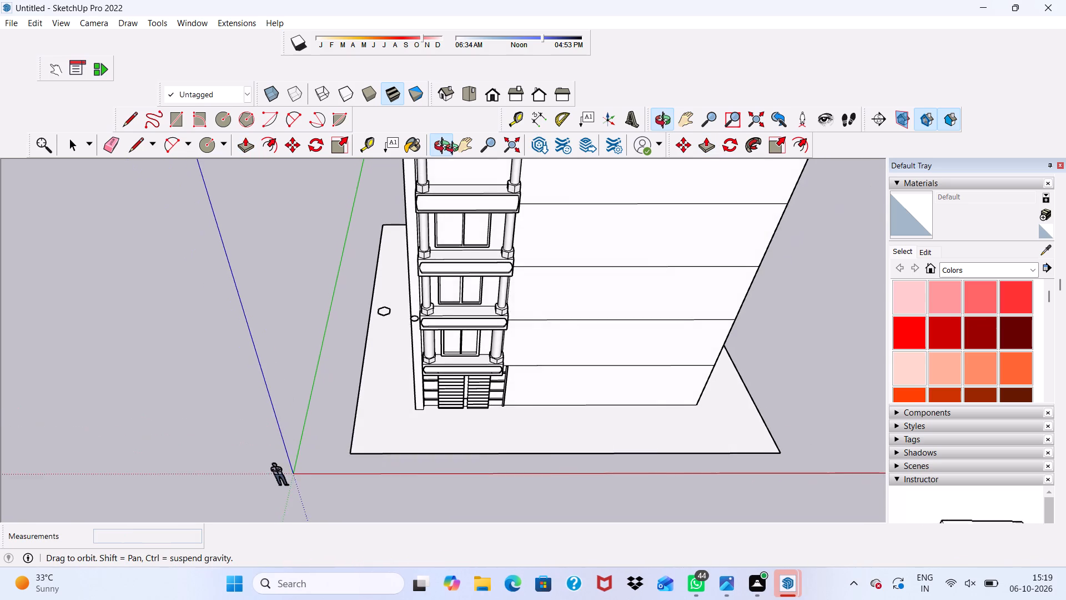
middle_click_drag(455, 149, 425, 196)
scroll(414, 212, "up", 1)
scroll(414, 212, "down", 2)
scroll(414, 212, "up", 1)
scroll(413, 212, "down", 2)
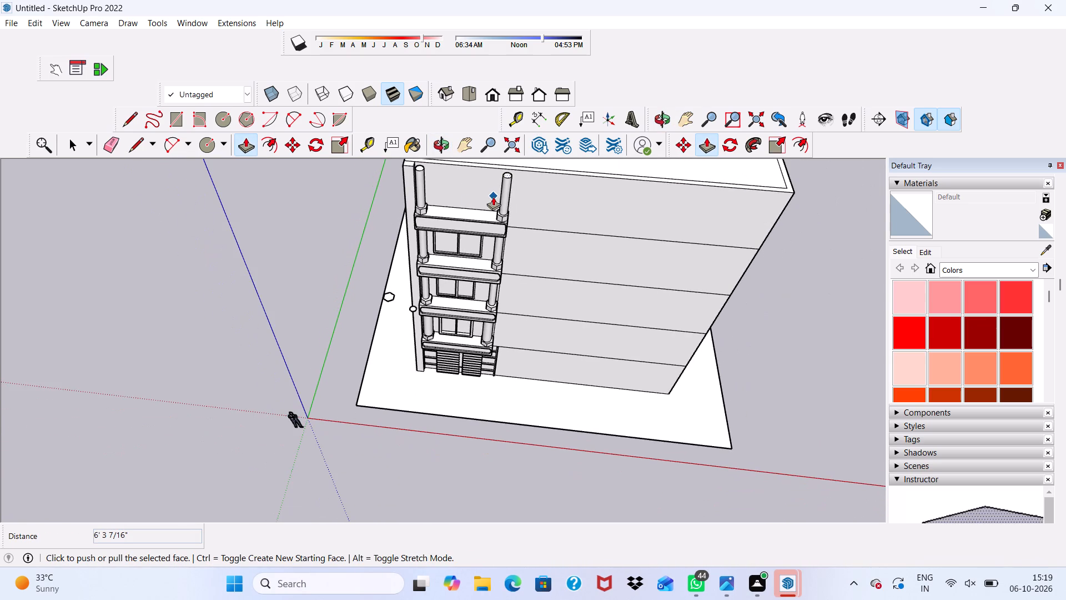
key("space")
scroll(493, 195, "down", 7)
middle_click_drag(479, 237, 485, 159)
scroll(490, 178, "up", 4)
scroll(369, 212, "up", 3)
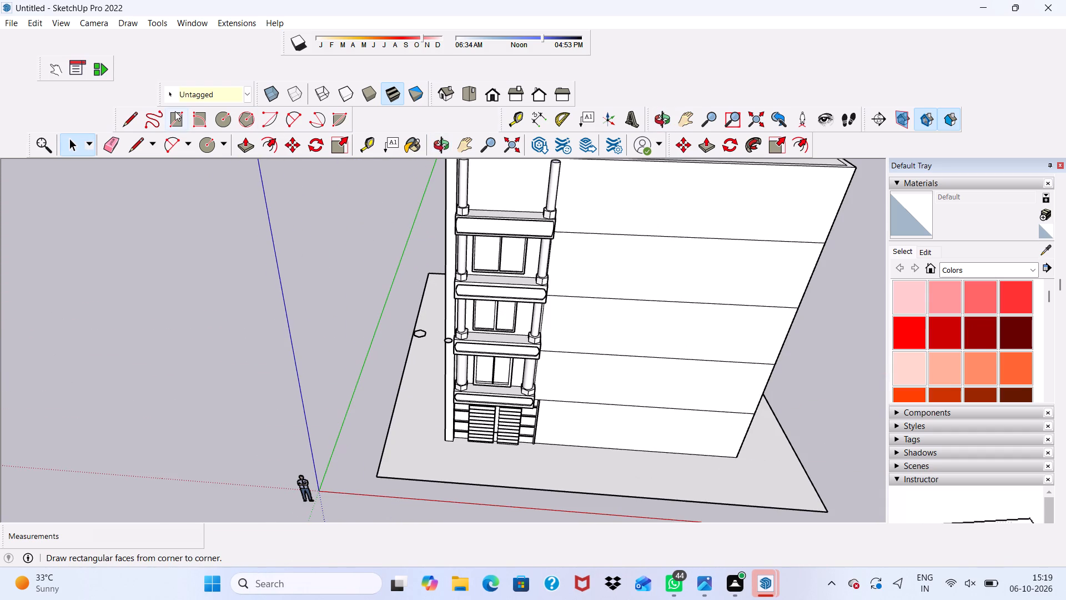
left_click(175, 109)
scroll(438, 159, "up", 3)
middle_click_drag(551, 175, 570, 121)
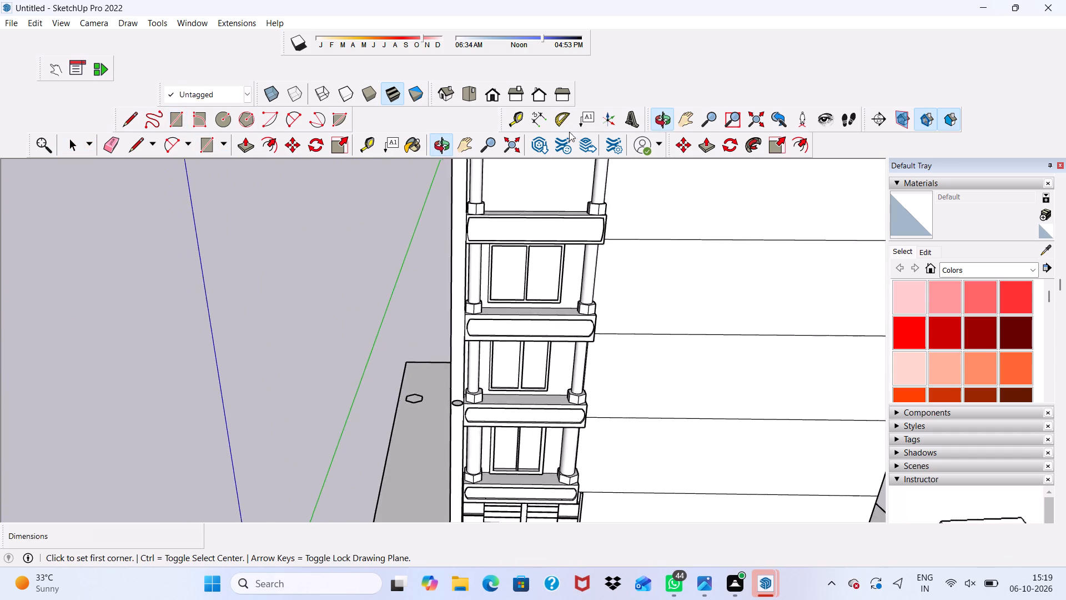
scroll(547, 223, "up", 4)
scroll(531, 210, "down", 9)
scroll(501, 206, "up", 8)
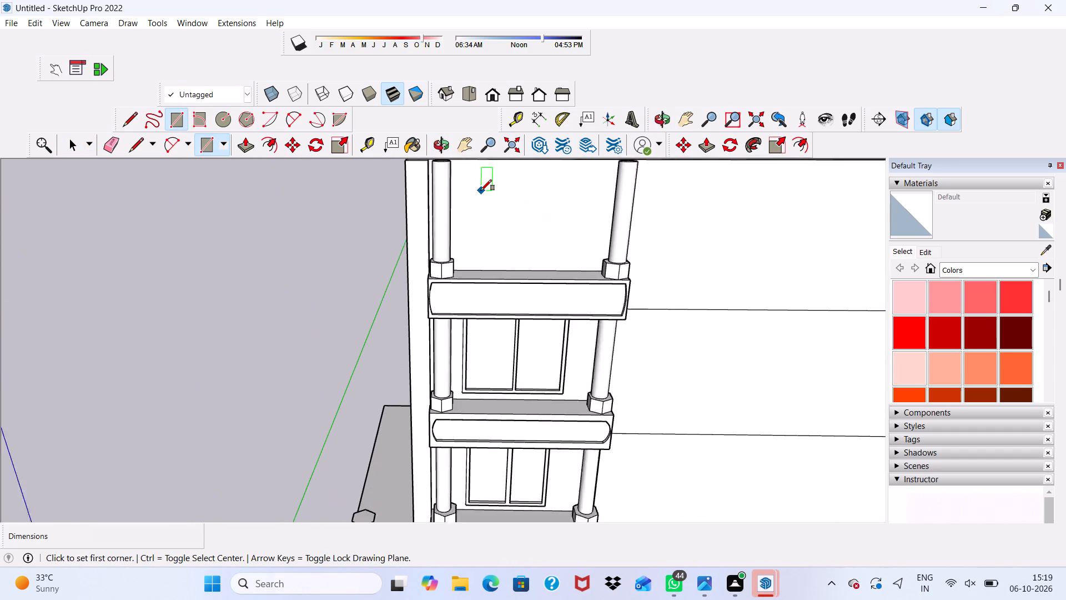
scroll(481, 191, "up", 1)
scroll(481, 174, "down", 9)
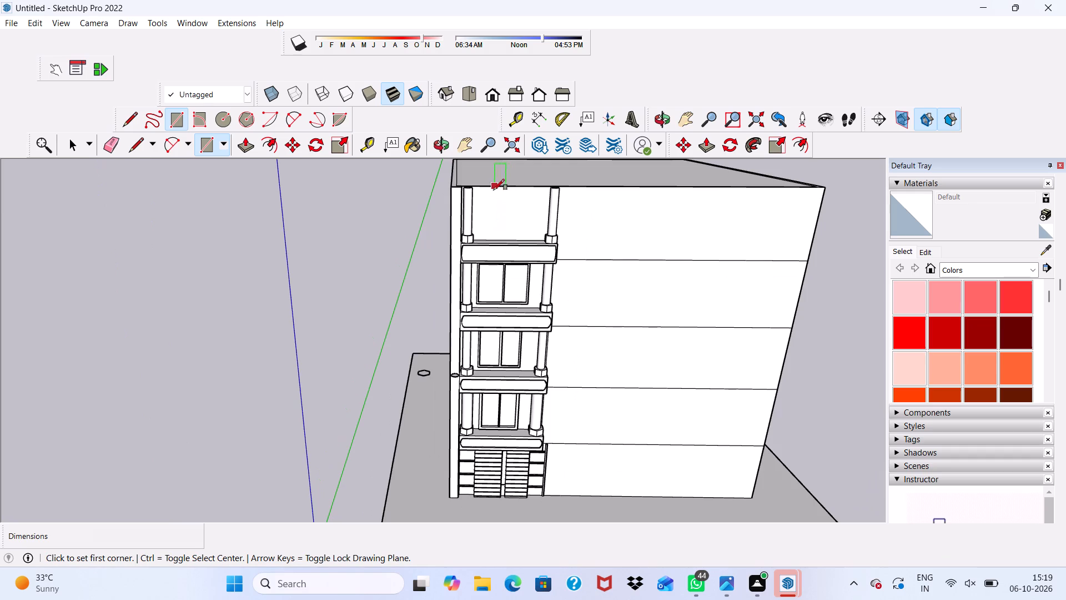
scroll(494, 190, "up", 4)
left_click(475, 198)
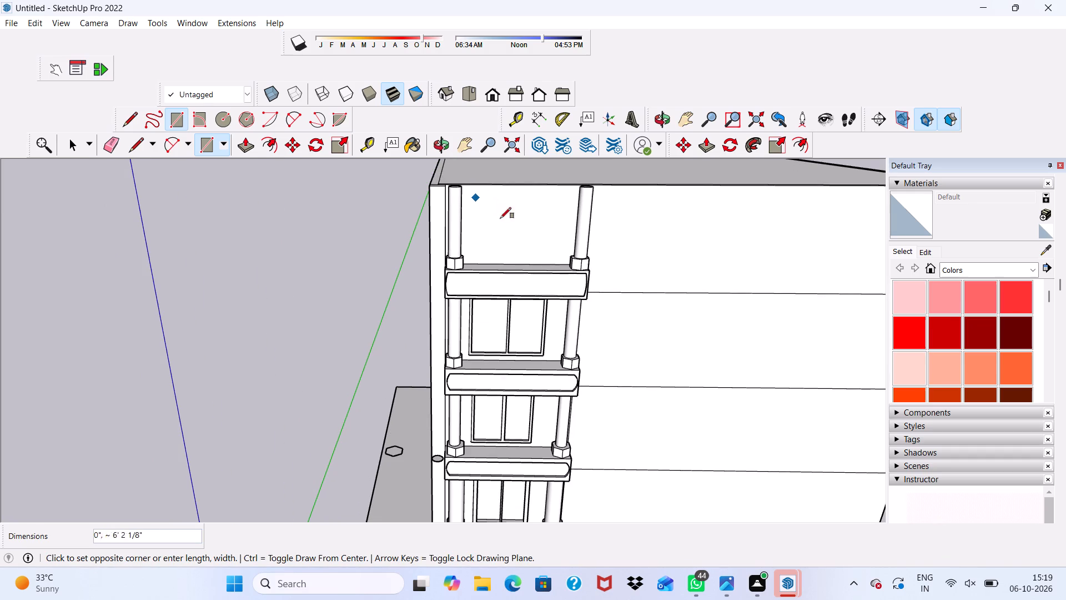
scroll(556, 254, "up", 2)
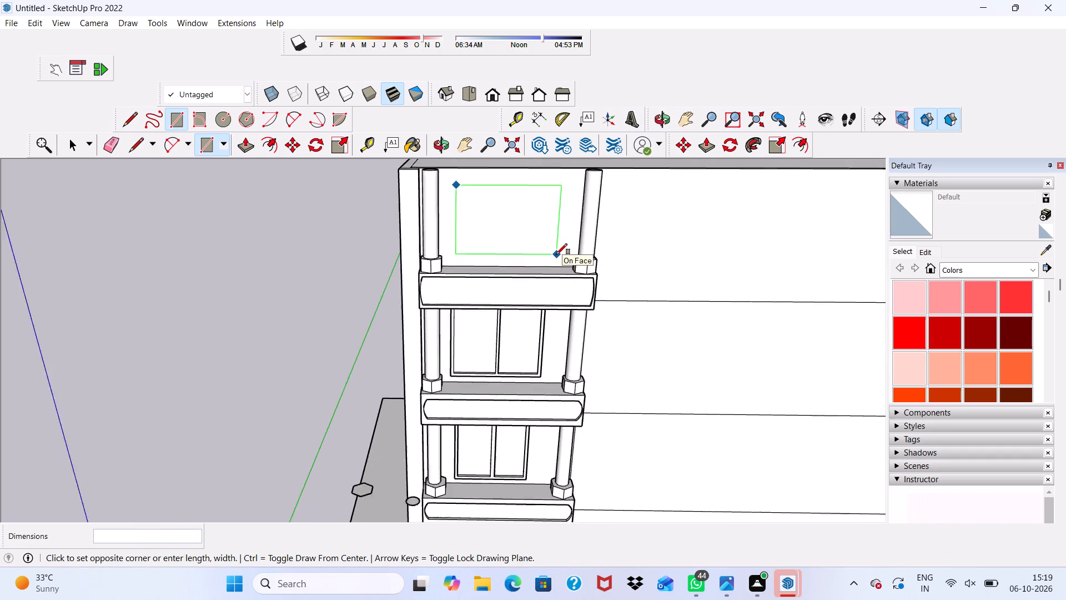
scroll(556, 254, "up", 2)
left_click(545, 259)
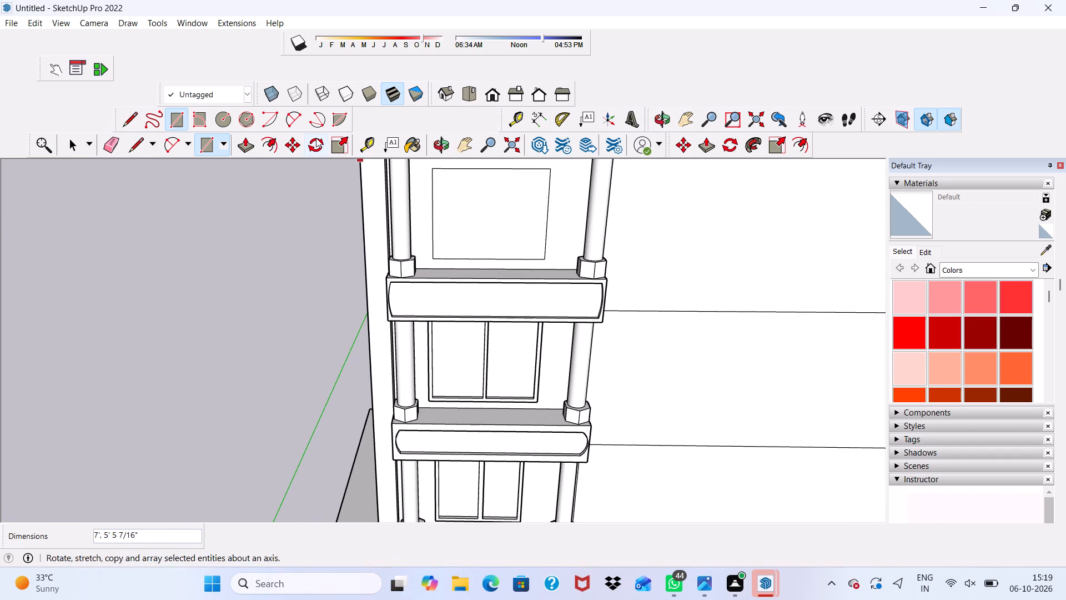
Offset the top-storey window rectangle inward by 3" to outline its frame.
left_click(270, 141)
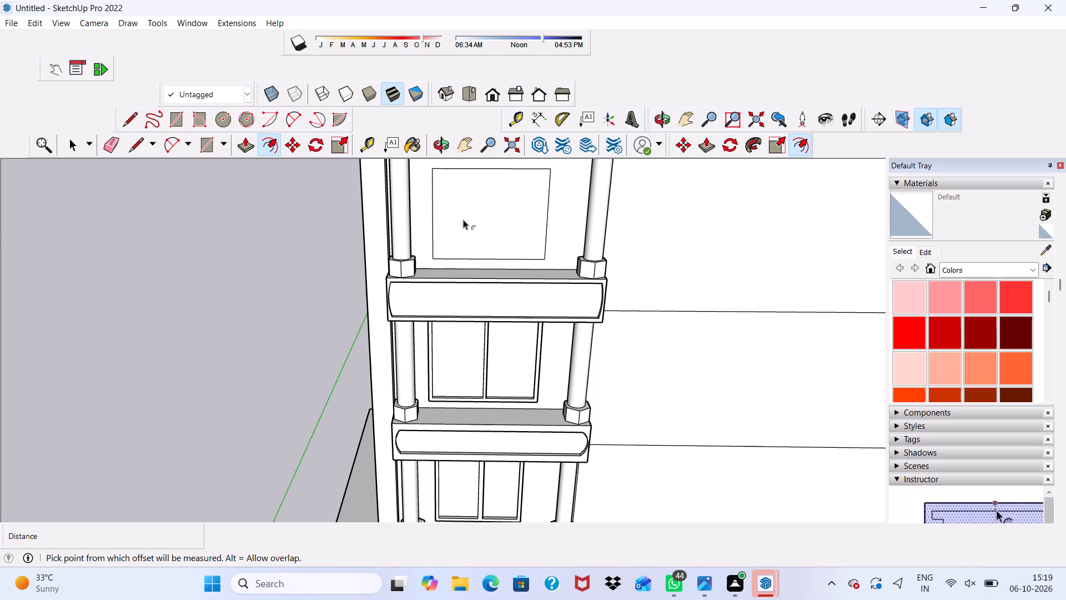
key("space")
left_click(455, 236)
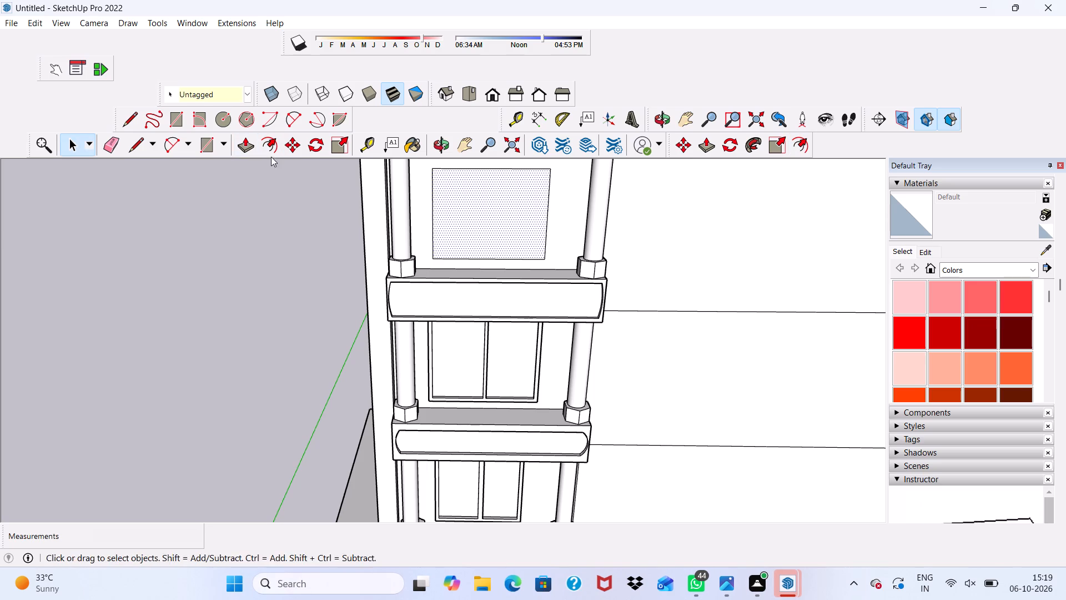
left_click(259, 144)
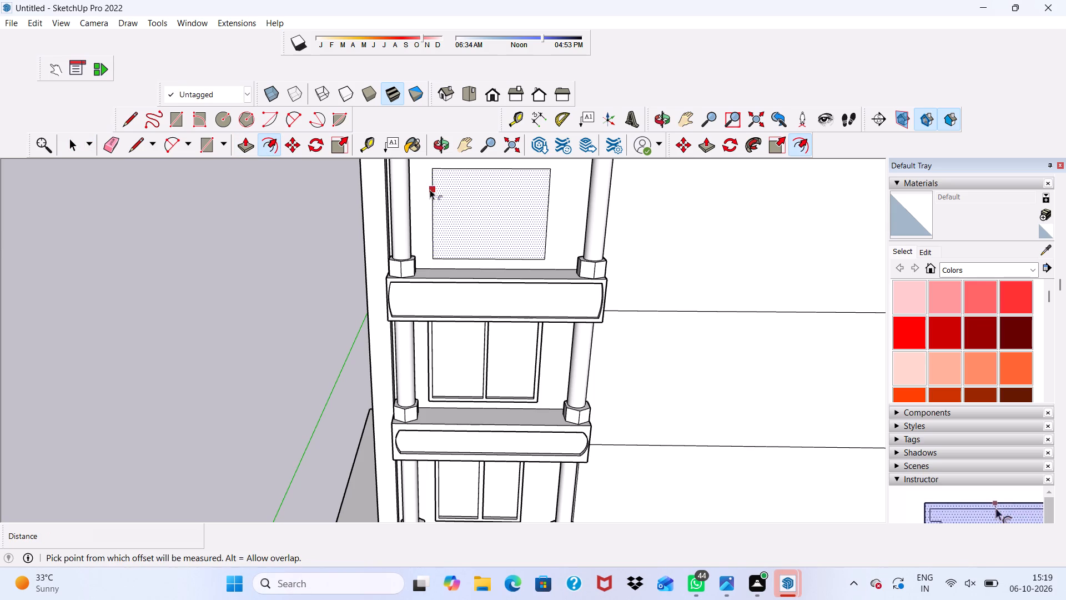
left_click(430, 189)
key("ctrl+z")
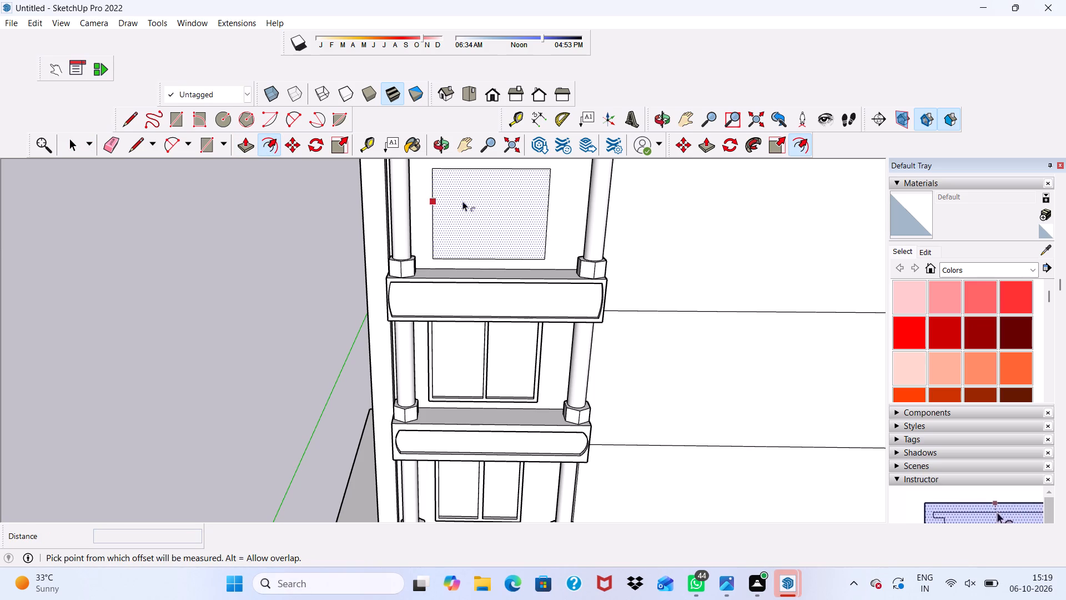
left_click(445, 205)
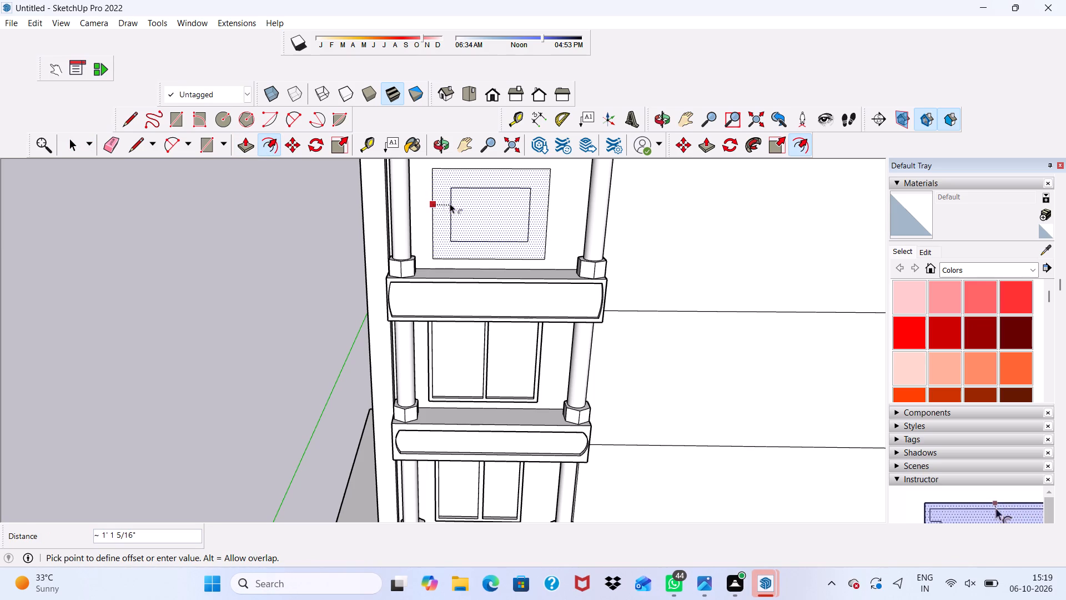
key("3")
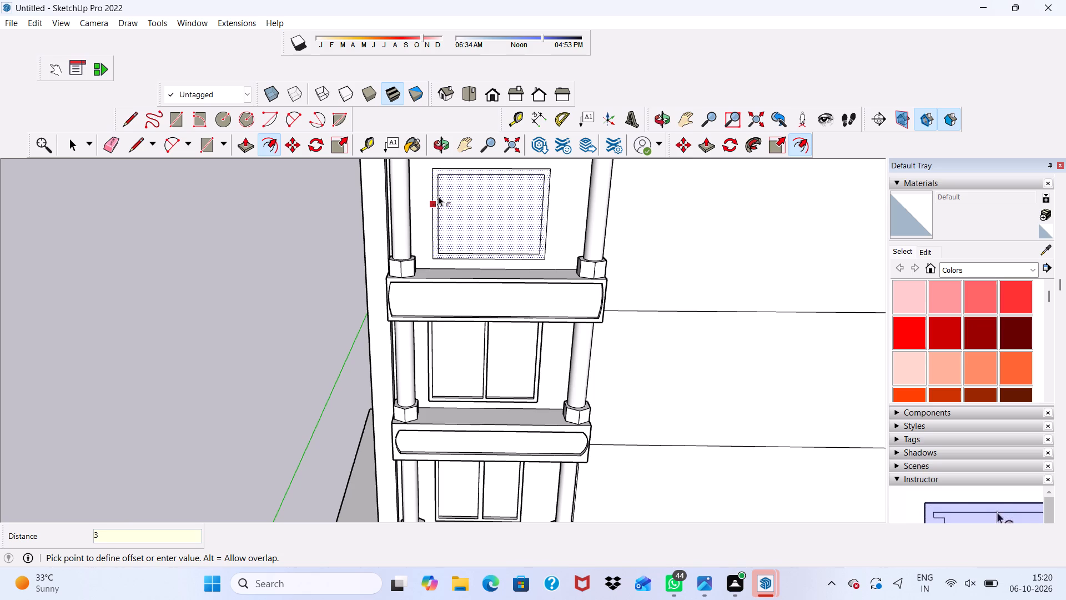
key("shift+quotedbl")
key("Return")
Draw a vertical mullion rectangle about 3 1/8" by 4' 11 7/16" down the middle of the top window, between the frame's inner edges.
scroll(296, 158, "up", 1)
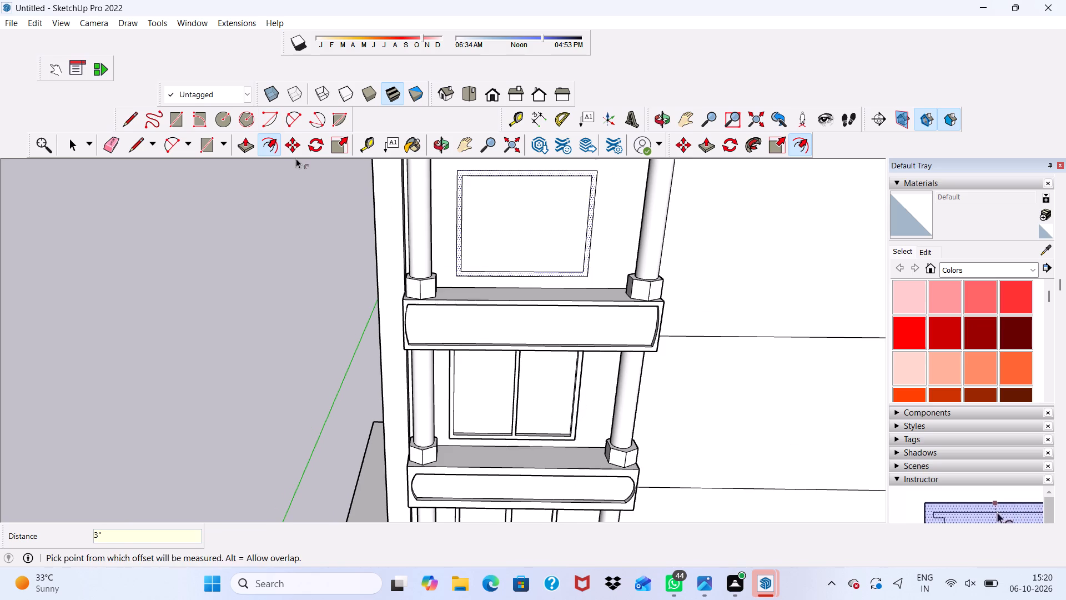
scroll(240, 132, "up", 2)
left_click(176, 117)
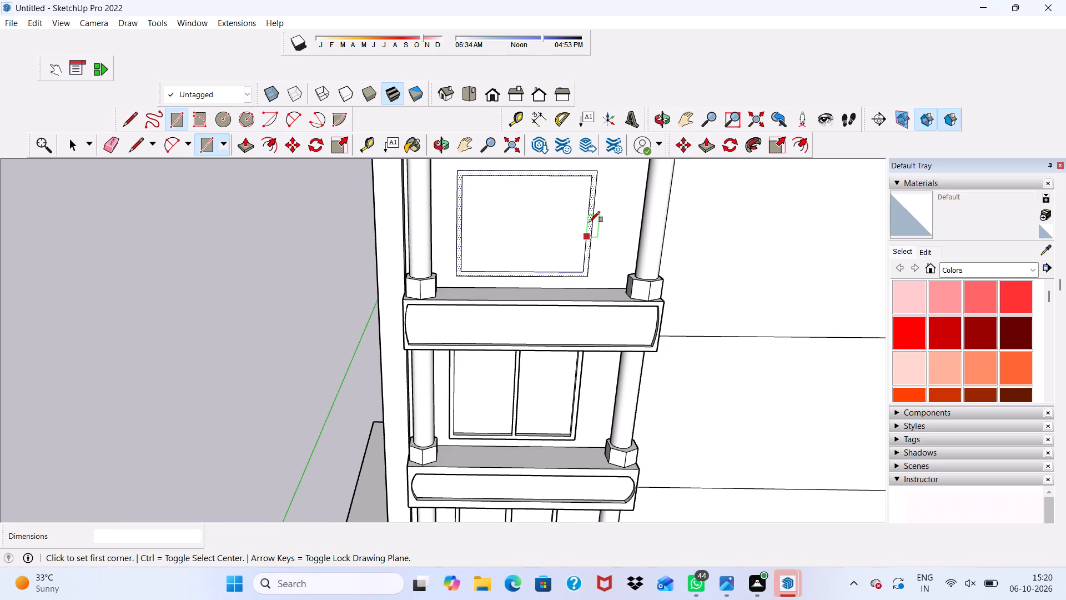
left_click(523, 175)
scroll(521, 235, "down", 4)
scroll(525, 268, "up", 13)
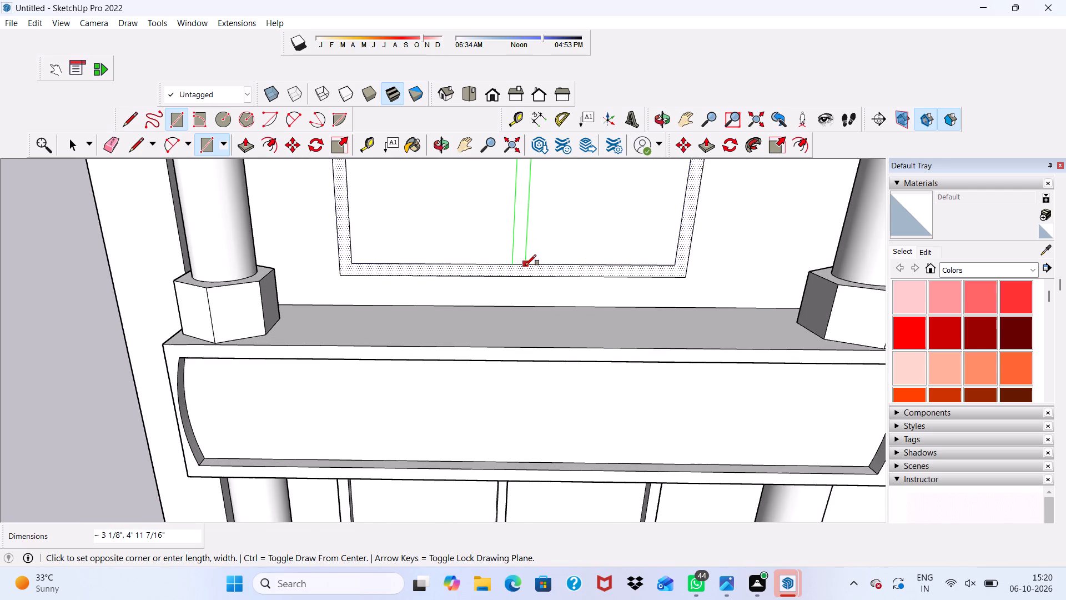
left_click(525, 264)
scroll(525, 264, "down", 11)
key("space")
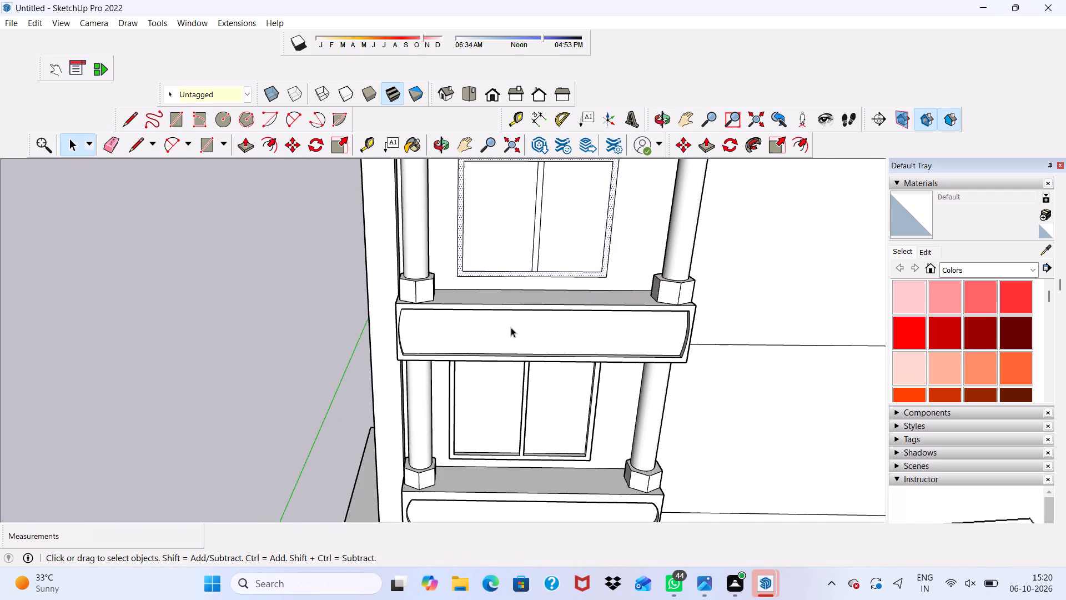
Erase the short edges where the top window's mullion meets the frame's bottom and top rails.
left_click(109, 141)
scroll(549, 264, "up", 14)
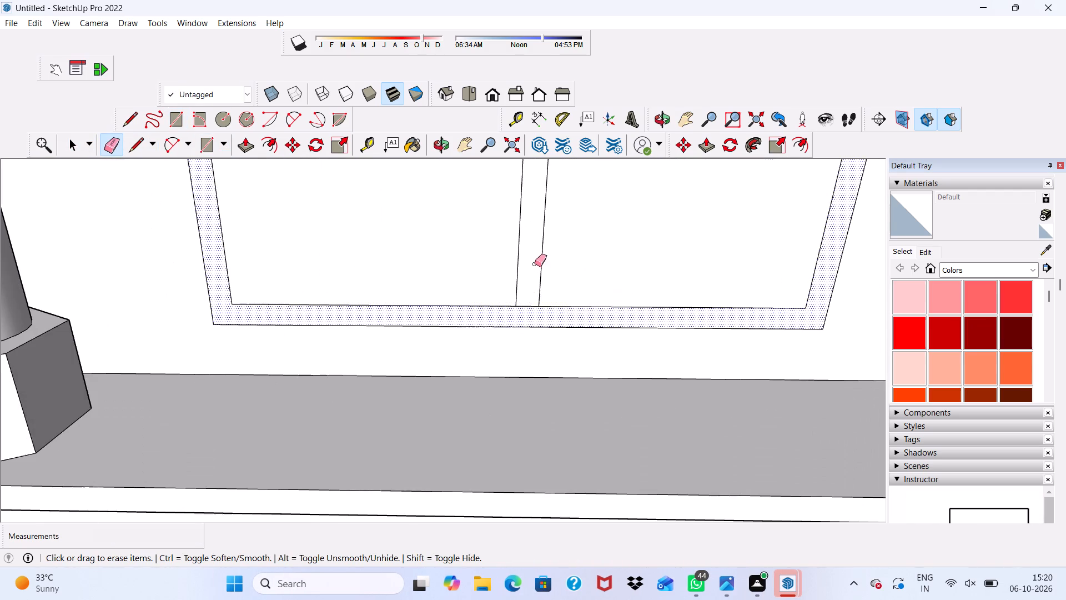
left_click_drag(529, 305, 529, 310)
scroll(529, 312, "down", 2)
scroll(529, 312, "up", 1)
scroll(529, 312, "down", 5)
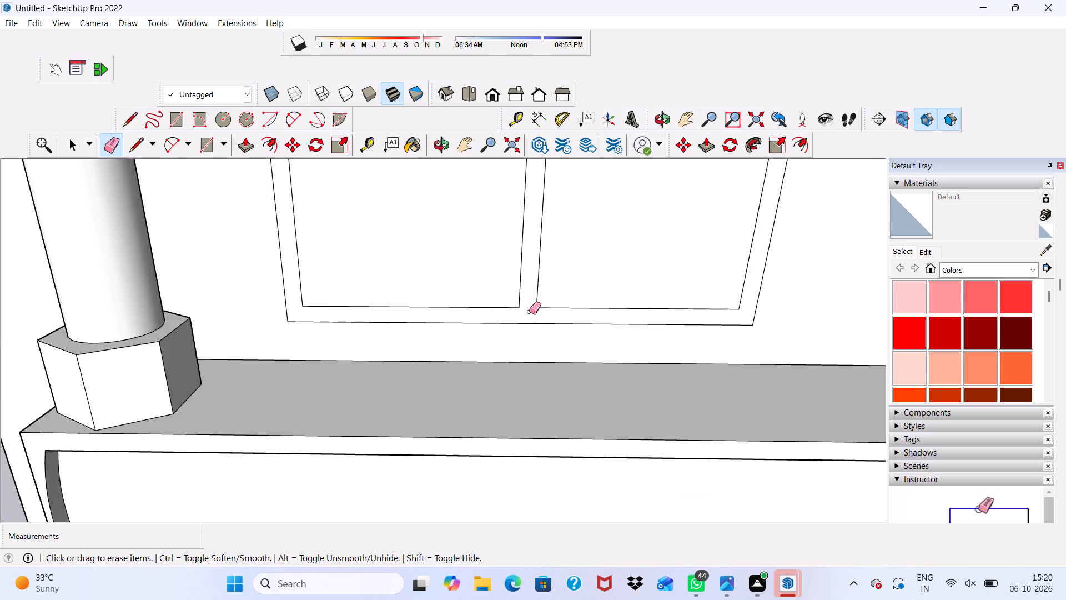
scroll(529, 312, "down", 6)
scroll(507, 273, "down", 6)
scroll(533, 208, "up", 3)
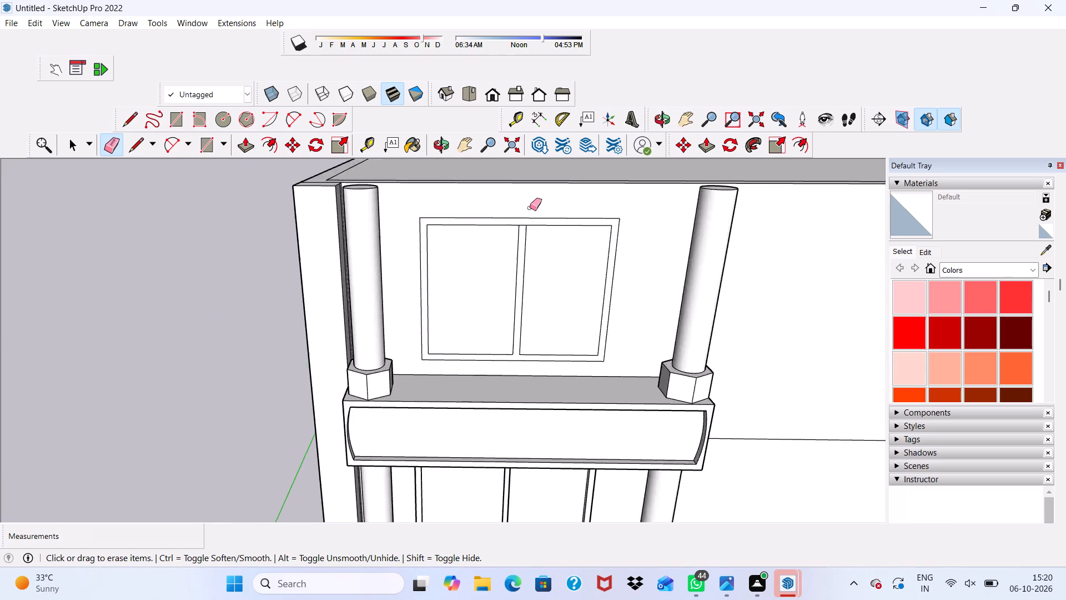
scroll(530, 208, "up", 4)
scroll(512, 234, "down", 1)
scroll(512, 234, "up", 6)
left_click(537, 217)
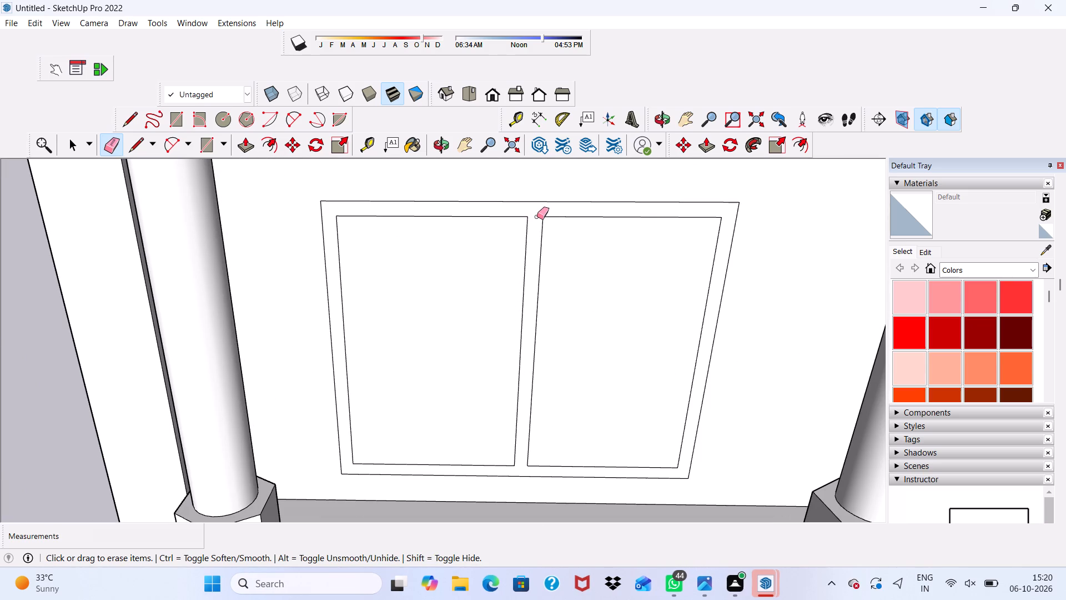
key("space")
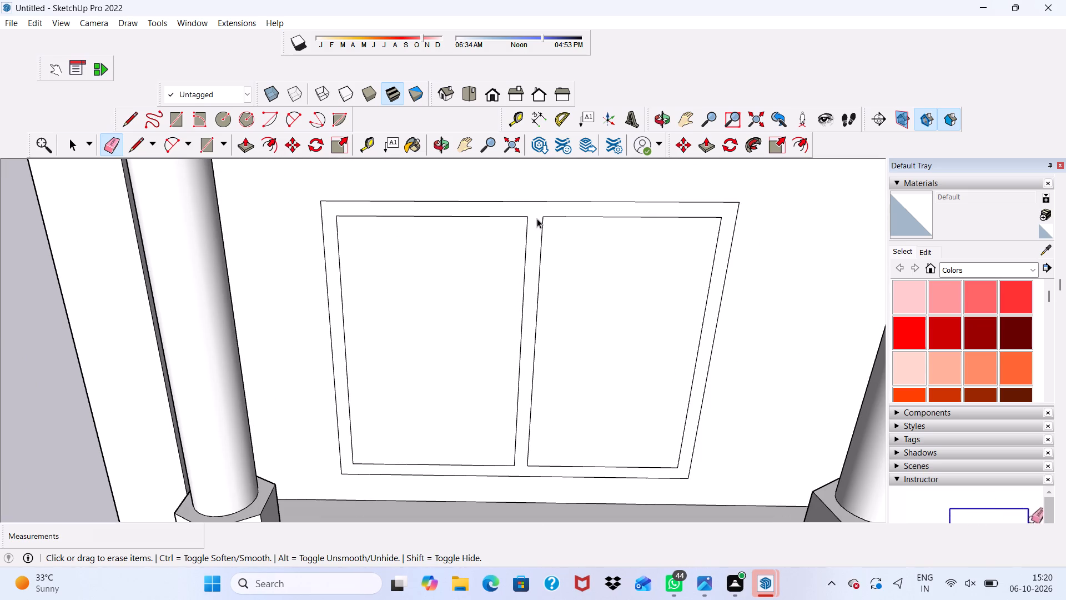
Push/Pull the merged frame-and-mullion face of the top-storey window outward by 3".
scroll(480, 246, "up", 4)
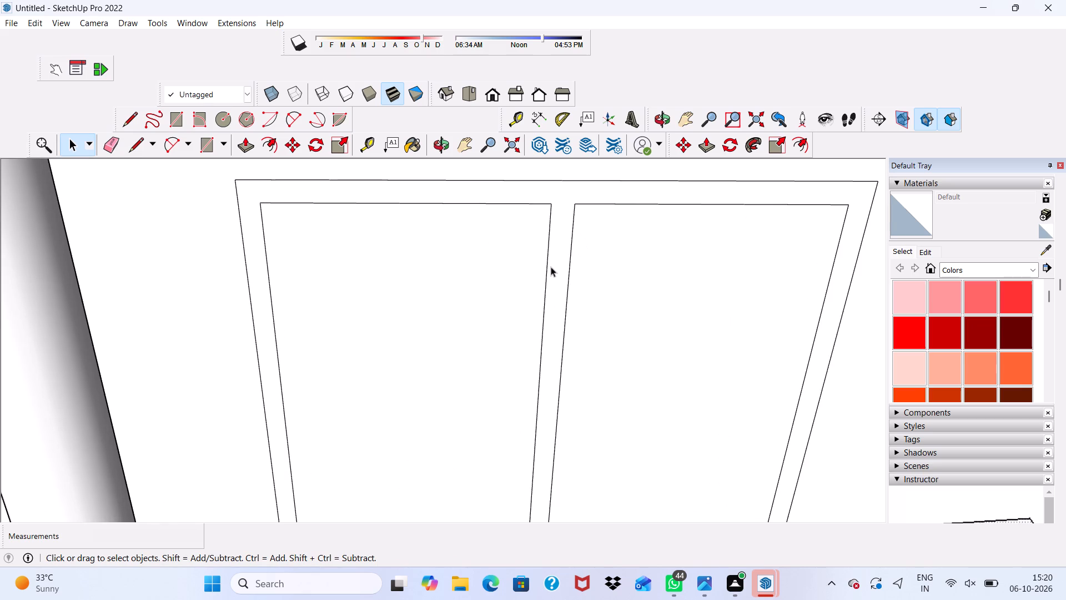
left_click(550, 267)
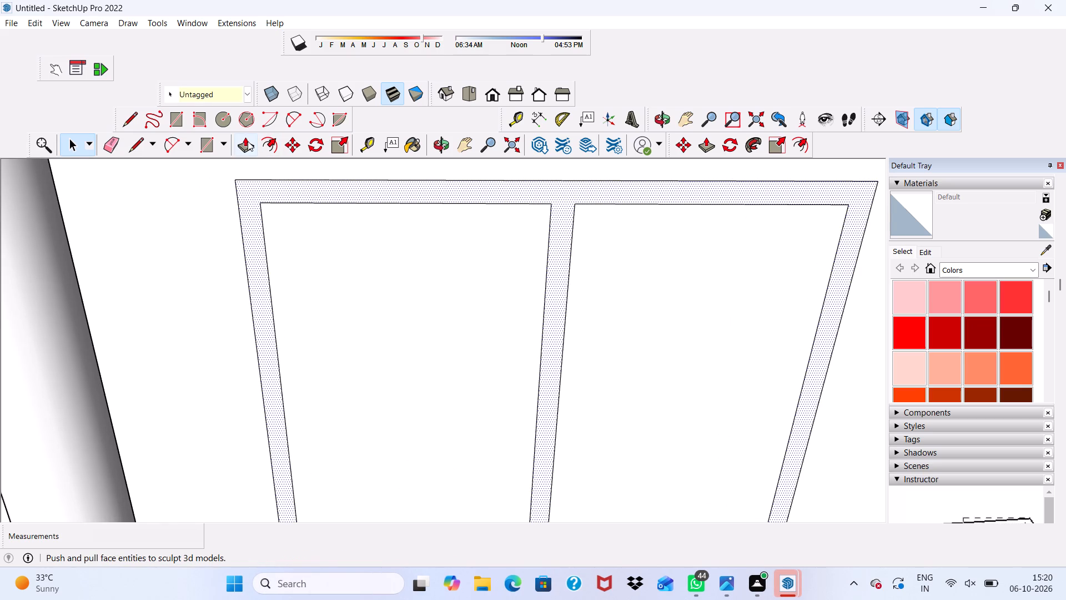
left_click(248, 141)
left_click(257, 242)
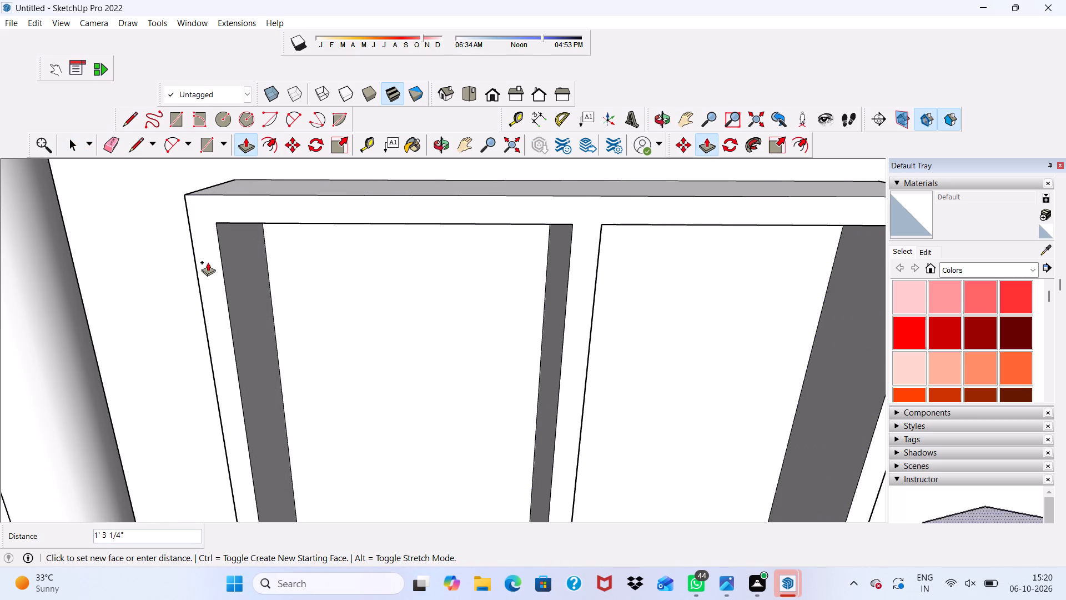
key("3")
key("shift+quotedbl")
key("Return")
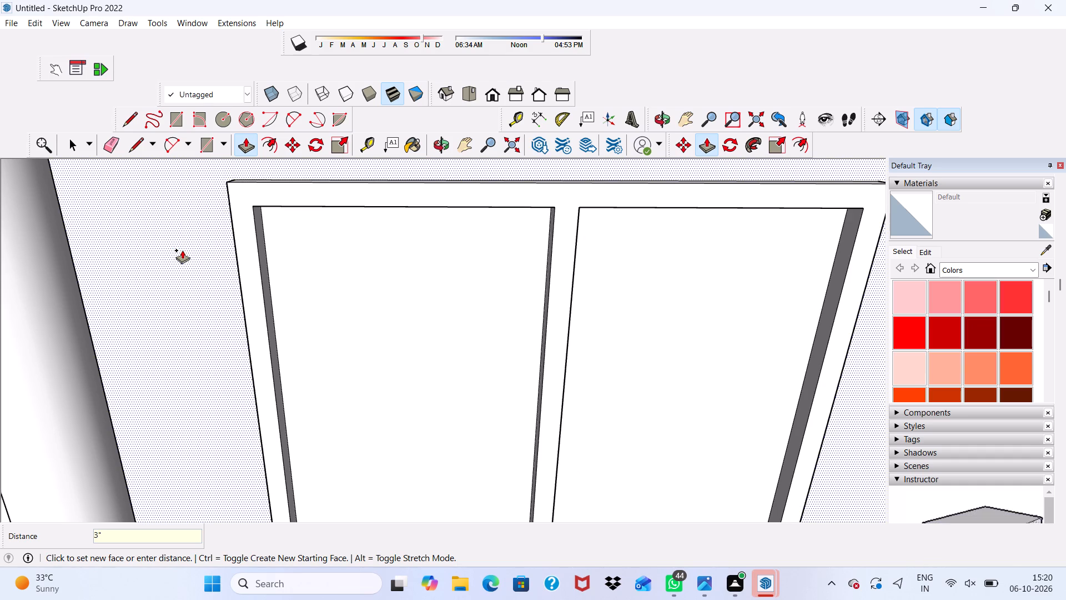
key("space")
Examine the top-storey window, the column tops at the roof edge and the whole facade from several angles.
scroll(233, 316, "down", 2)
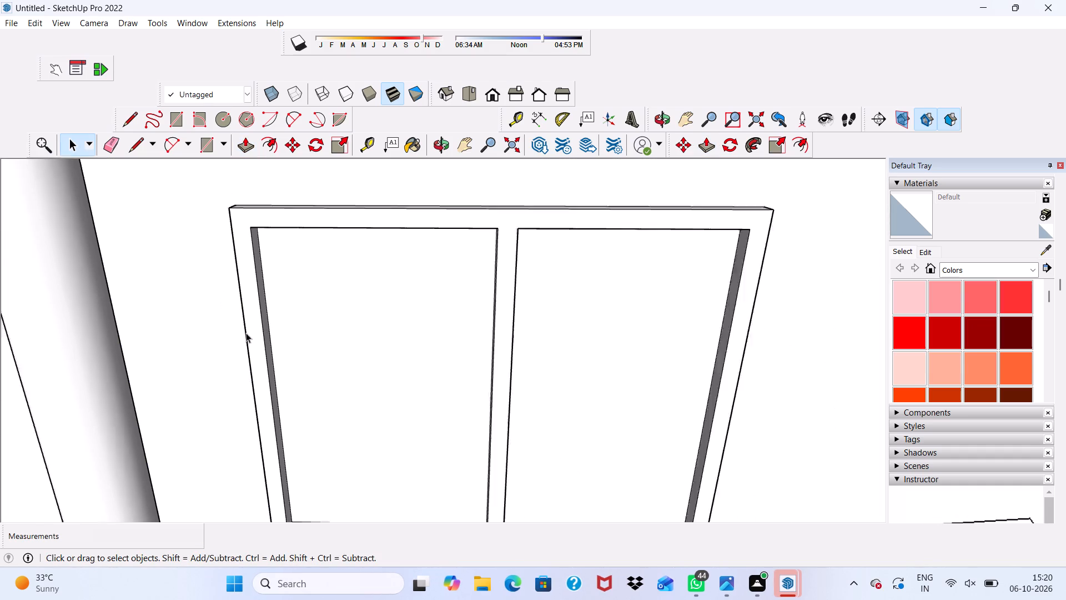
scroll(246, 333, "down", 2)
middle_click_drag(303, 323, 330, 169)
scroll(303, 323, "down", 1)
scroll(330, 169, "up", 1)
scroll(338, 186, "down", 3)
scroll(350, 231, "up", 1)
scroll(352, 235, "down", 7)
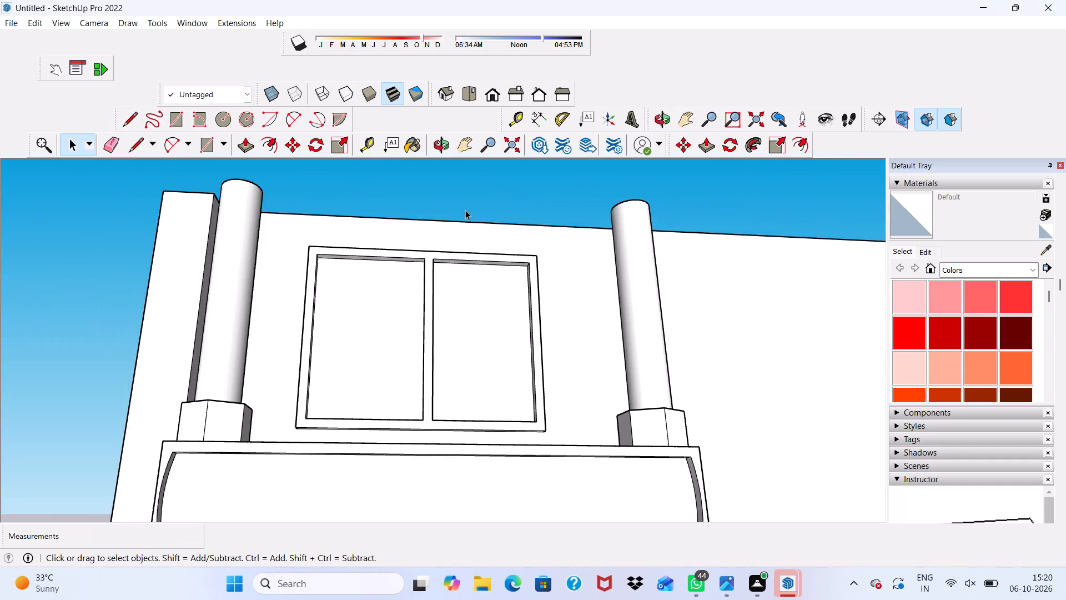
scroll(466, 207, "up", 1)
scroll(466, 207, "down", 1)
scroll(466, 207, "up", 1)
scroll(466, 207, "down", 1)
middle_click_drag(468, 214, 330, 309)
middle_click_drag(306, 226, 443, 263)
scroll(443, 264, "up", 4)
scroll(443, 264, "down", 4)
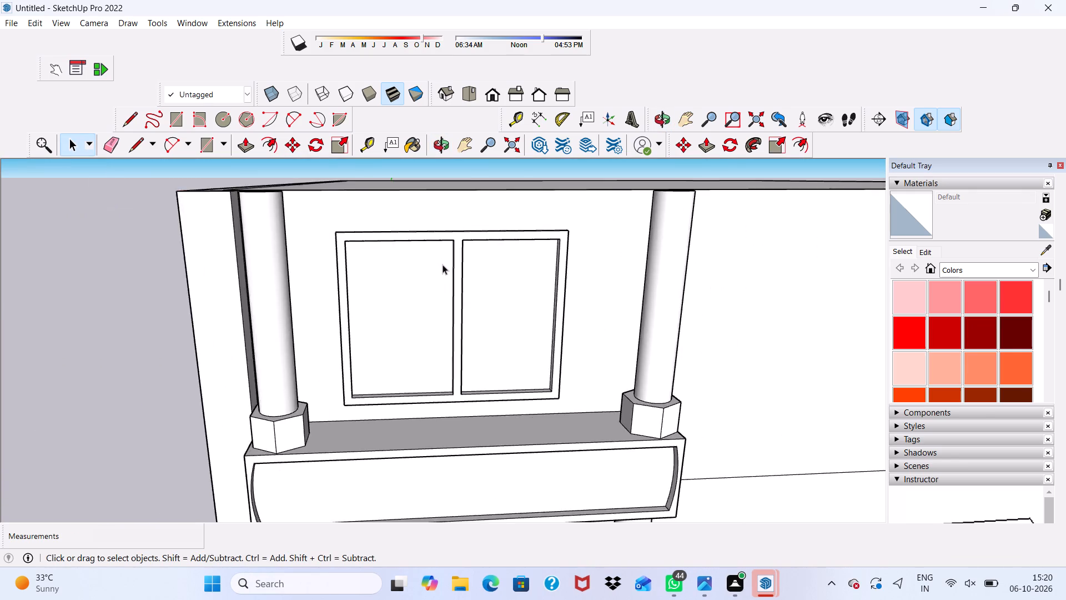
scroll(443, 264, "down", 6)
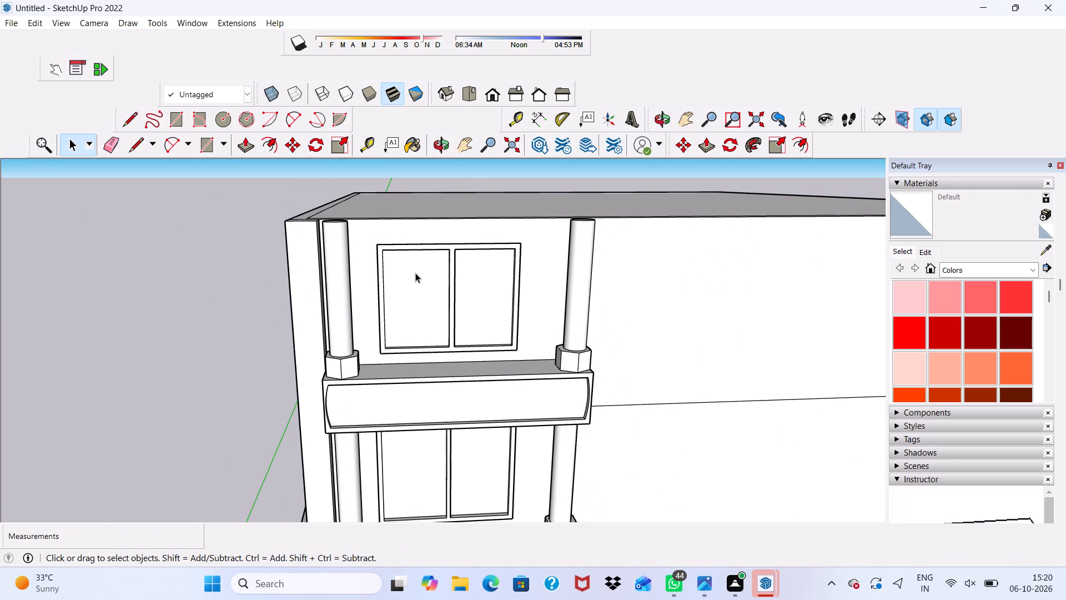
scroll(471, 277, "up", 4)
scroll(474, 279, "down", 1)
middle_click_drag(474, 277, 313, 334)
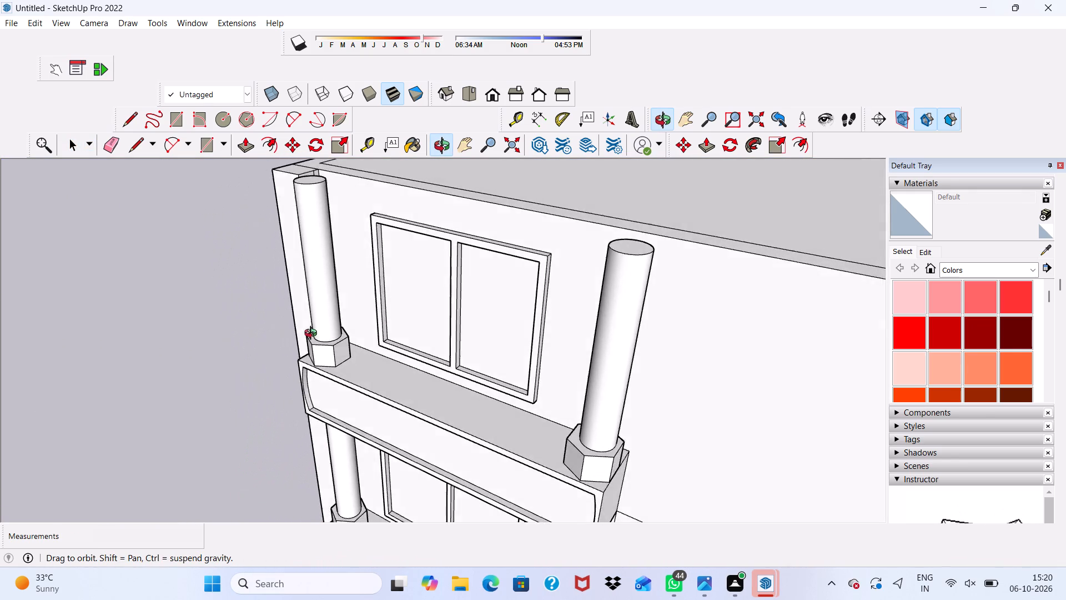
middle_click_drag(313, 334, 306, 268)
scroll(346, 209, "up", 5)
scroll(292, 176, "up", 1)
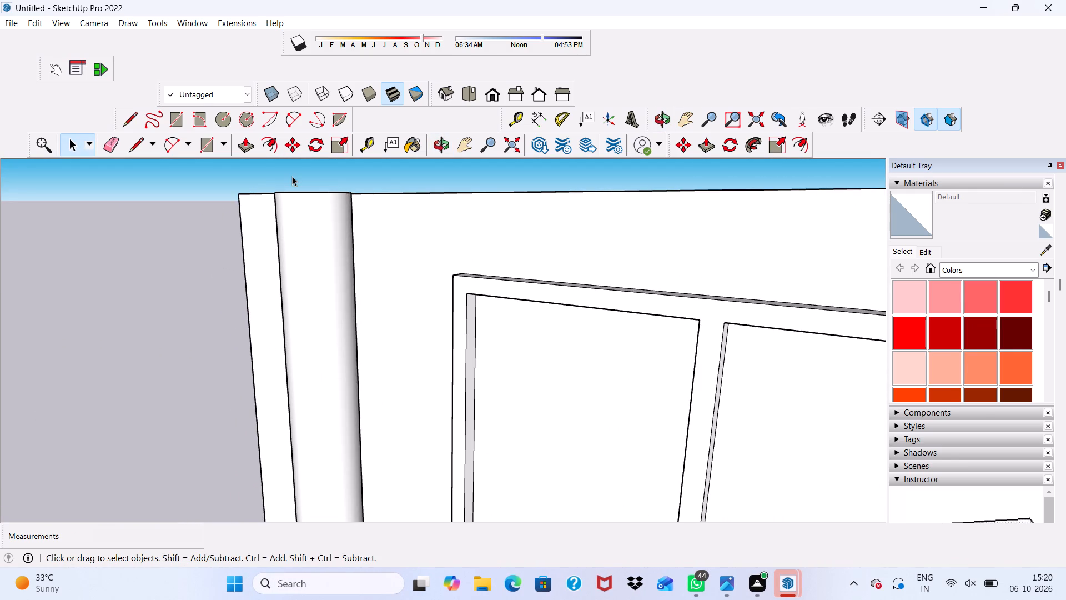
middle_click_drag(292, 175, 353, 299)
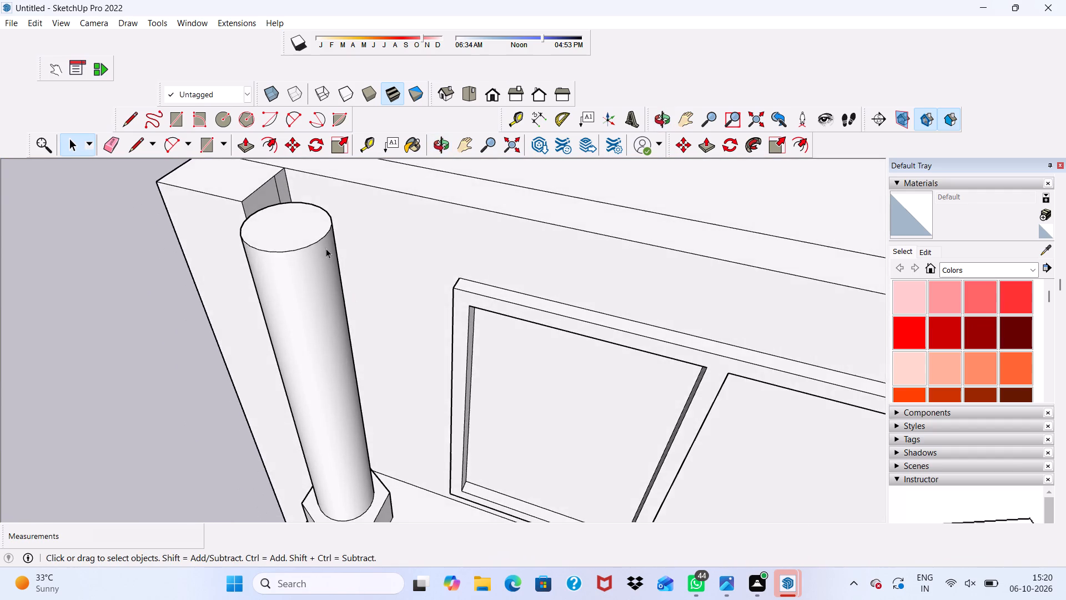
scroll(323, 244, "down", 9)
middle_click_drag(363, 217, 309, 266)
scroll(373, 188, "up", 5)
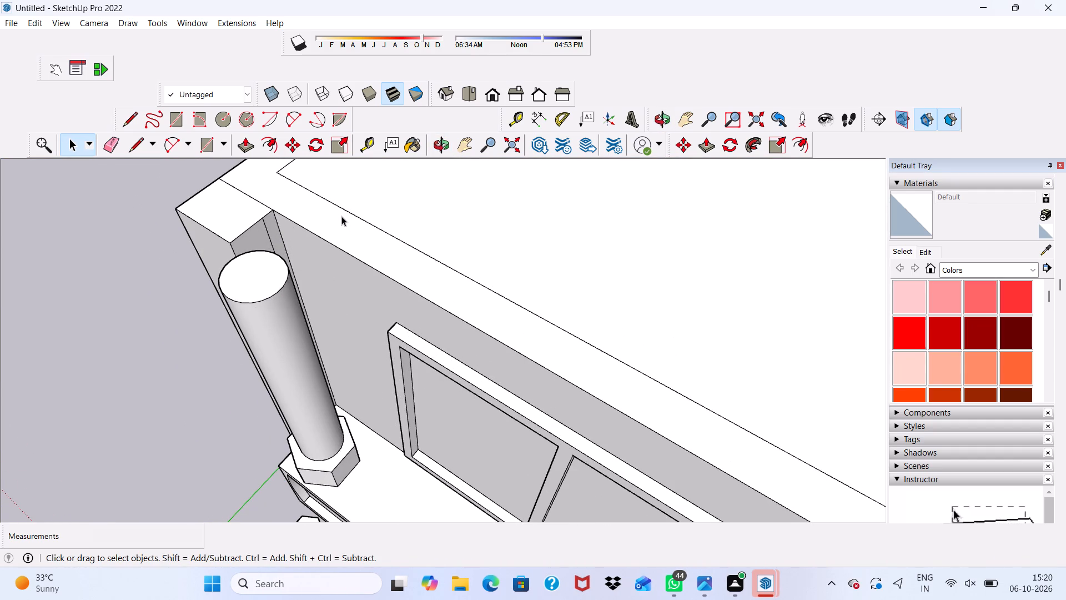
scroll(341, 216, "up", 2)
scroll(334, 216, "down", 4)
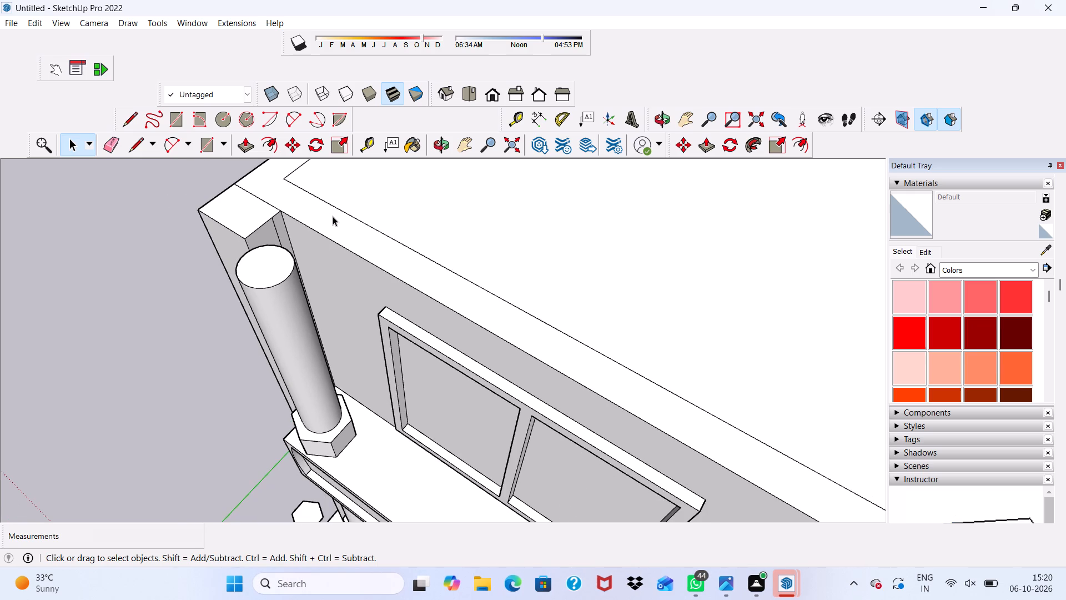
middle_click_drag(321, 282, 404, 166)
scroll(396, 224, "down", 7)
scroll(378, 248, "up", 1)
scroll(381, 263, "down", 3)
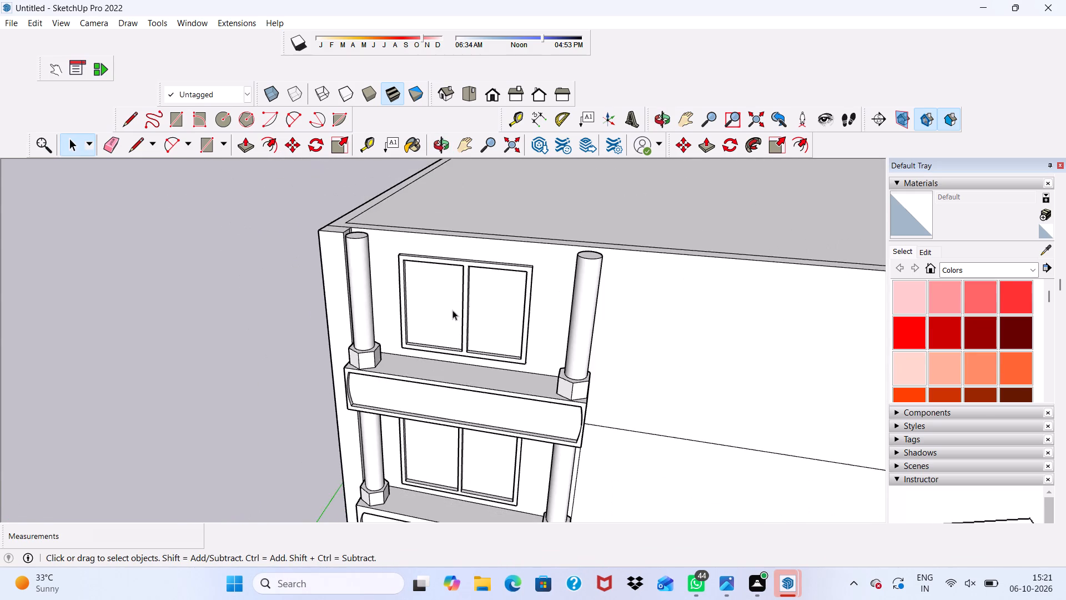
middle_click_drag(452, 309, 544, 184)
scroll(551, 178, "up", 1)
scroll(551, 179, "down", 16)
scroll(584, 389, "up", 6)
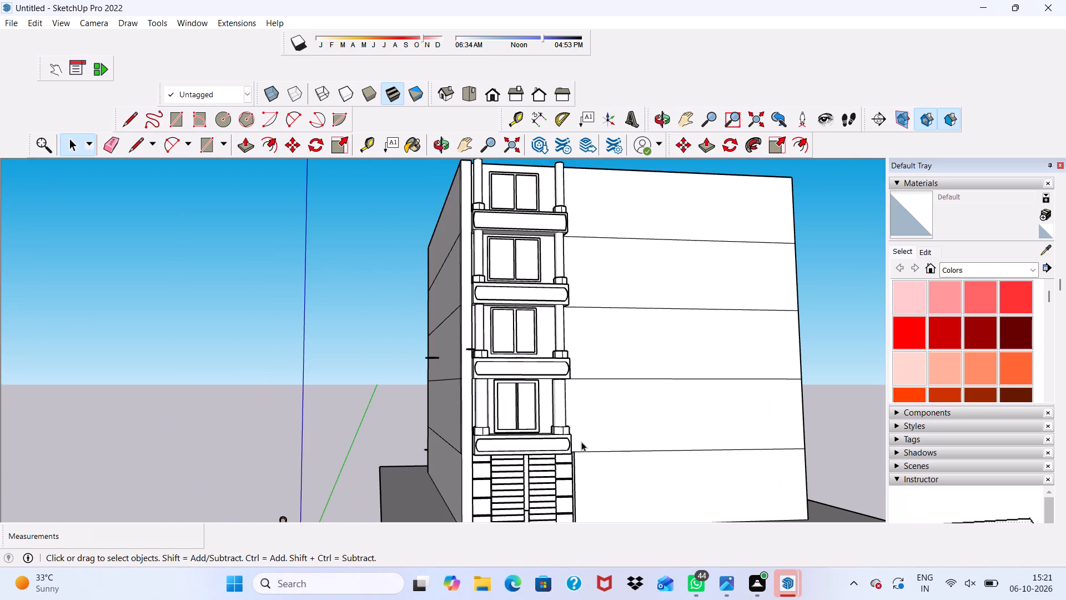
middle_click_drag(581, 442, 479, 413)
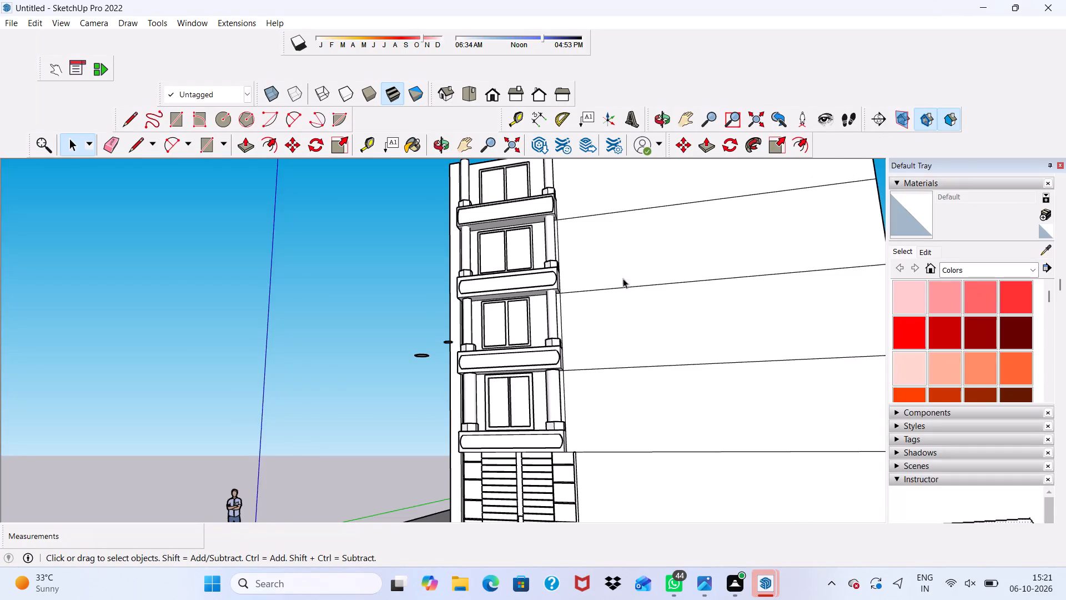
scroll(616, 285, "down", 5)
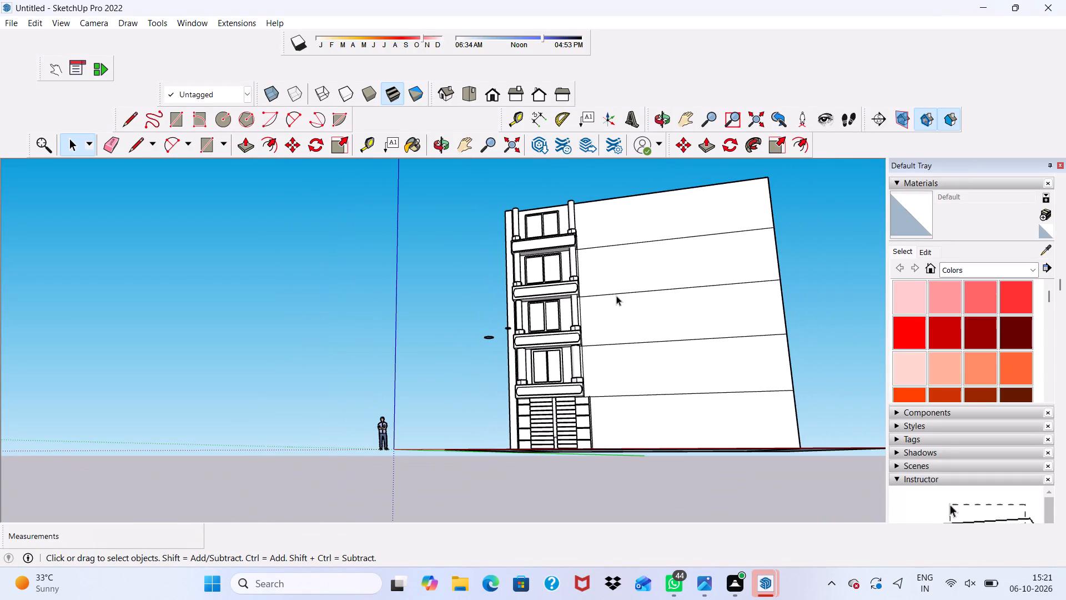
scroll(623, 310, "down", 1)
scroll(627, 325, "up", 1)
scroll(633, 340, "down", 5)
scroll(504, 374, "down", 3)
scroll(422, 374, "down", 2)
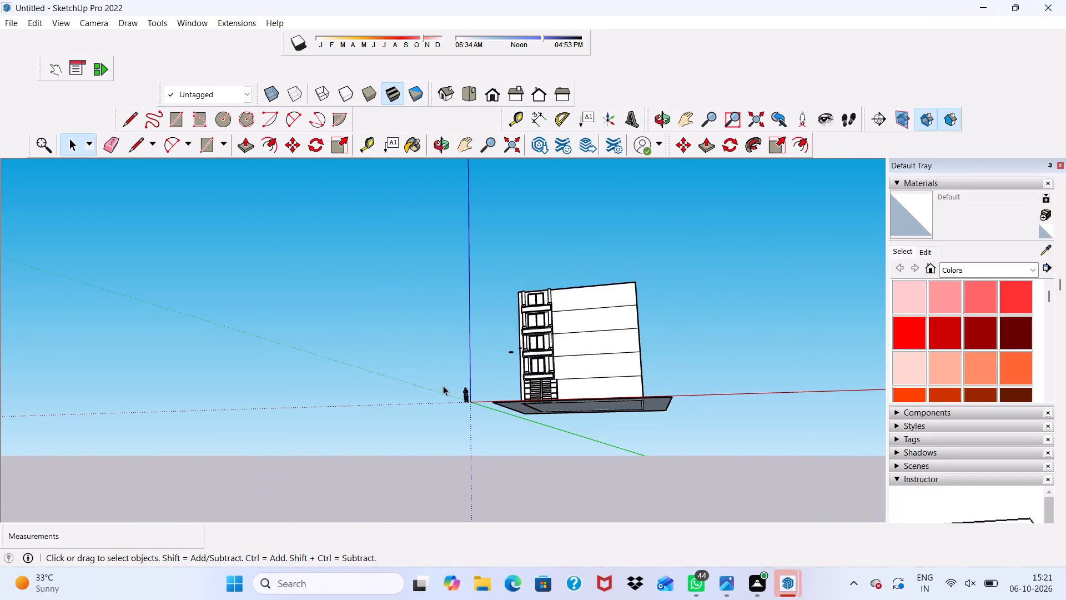
scroll(441, 373, "up", 8)
scroll(670, 251, "up", 2)
middle_click_drag(670, 251, 742, 362)
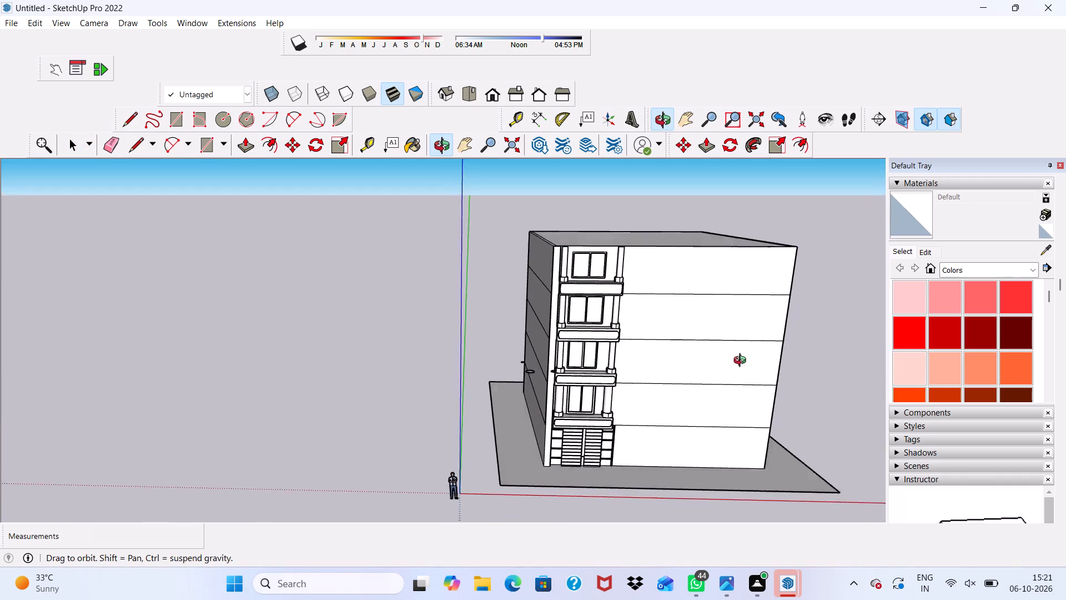
middle_click_drag(742, 362, 782, 408)
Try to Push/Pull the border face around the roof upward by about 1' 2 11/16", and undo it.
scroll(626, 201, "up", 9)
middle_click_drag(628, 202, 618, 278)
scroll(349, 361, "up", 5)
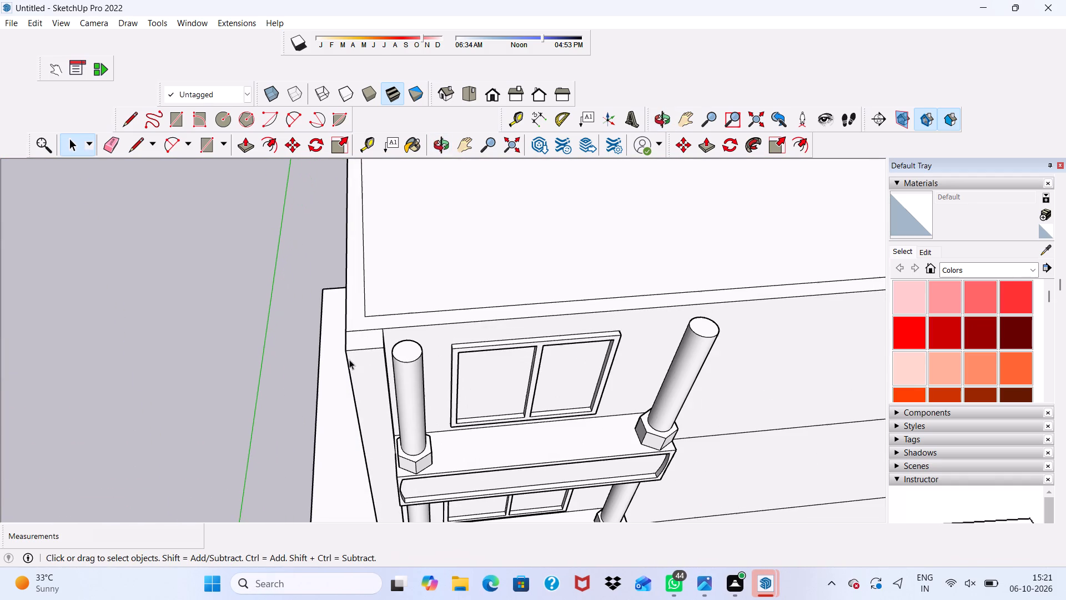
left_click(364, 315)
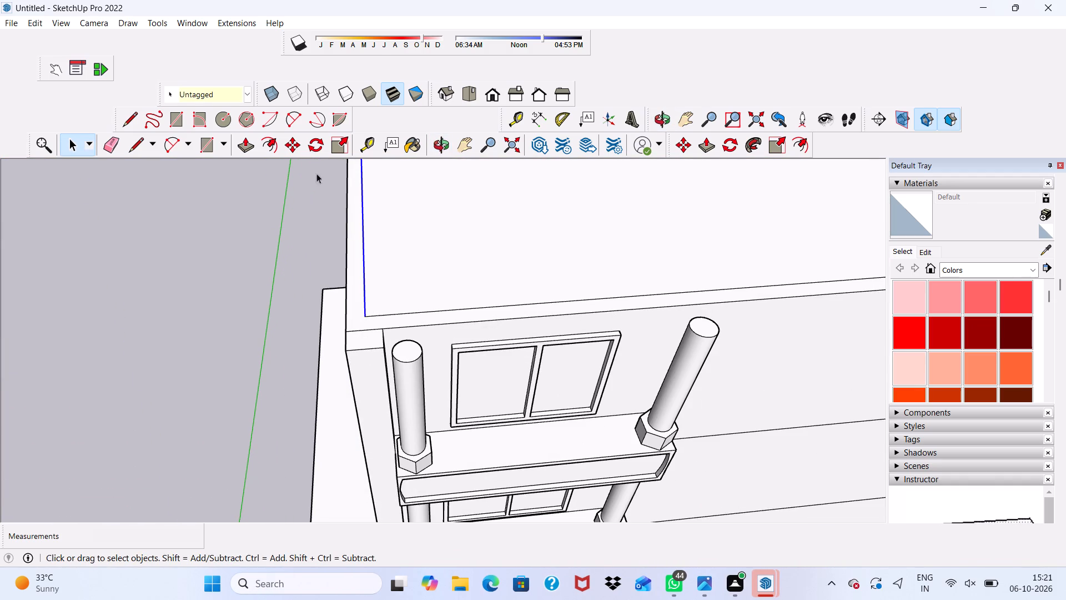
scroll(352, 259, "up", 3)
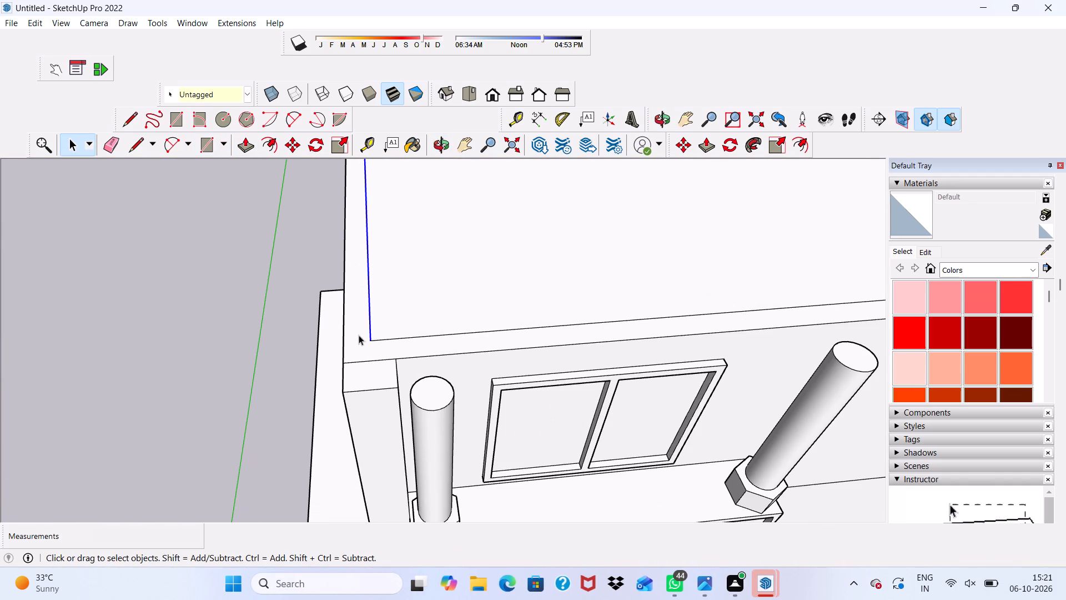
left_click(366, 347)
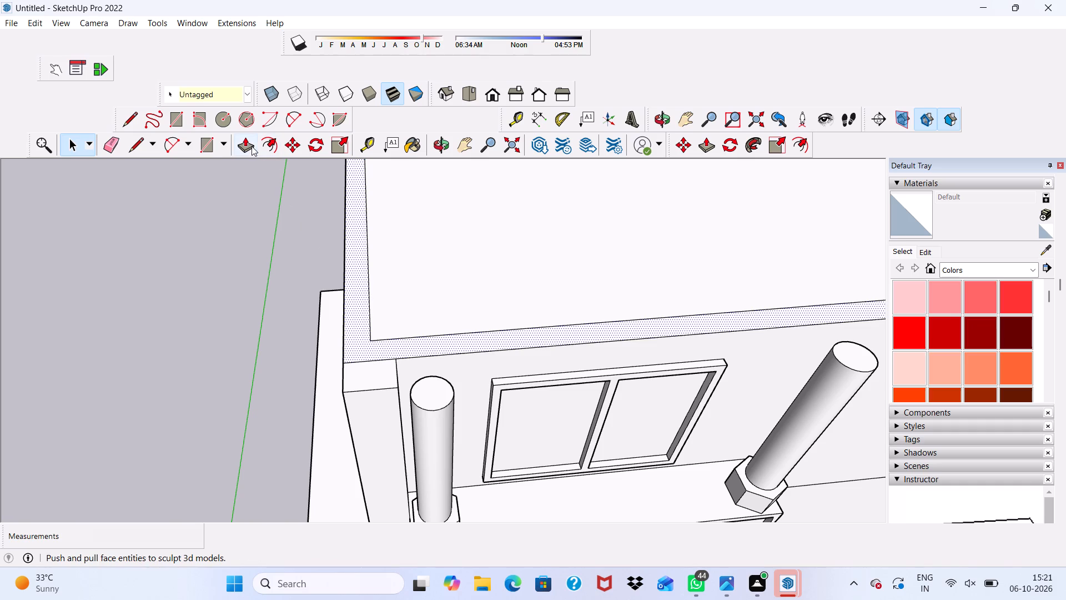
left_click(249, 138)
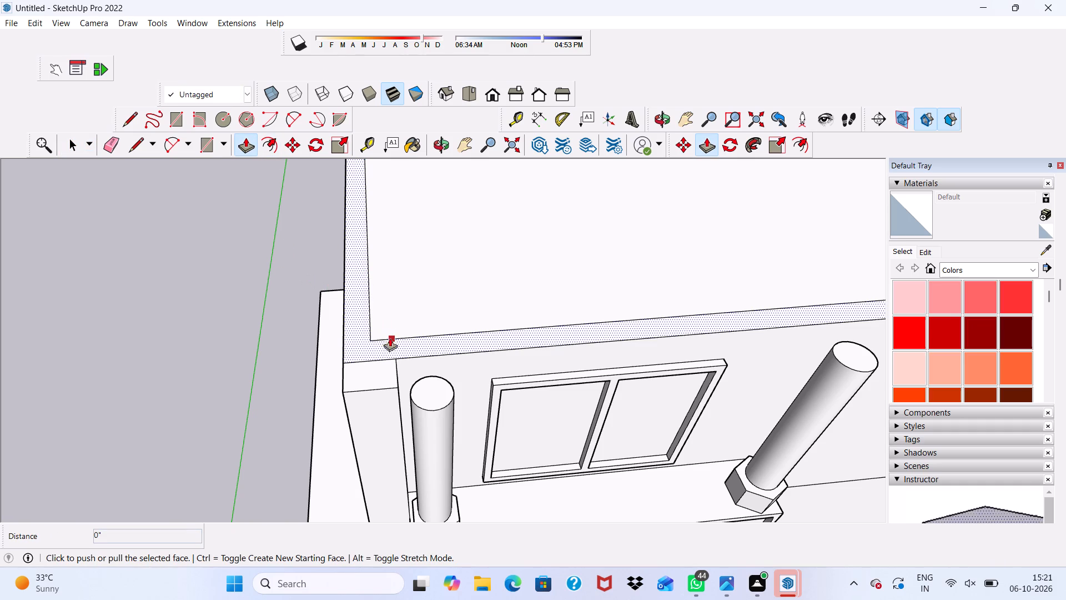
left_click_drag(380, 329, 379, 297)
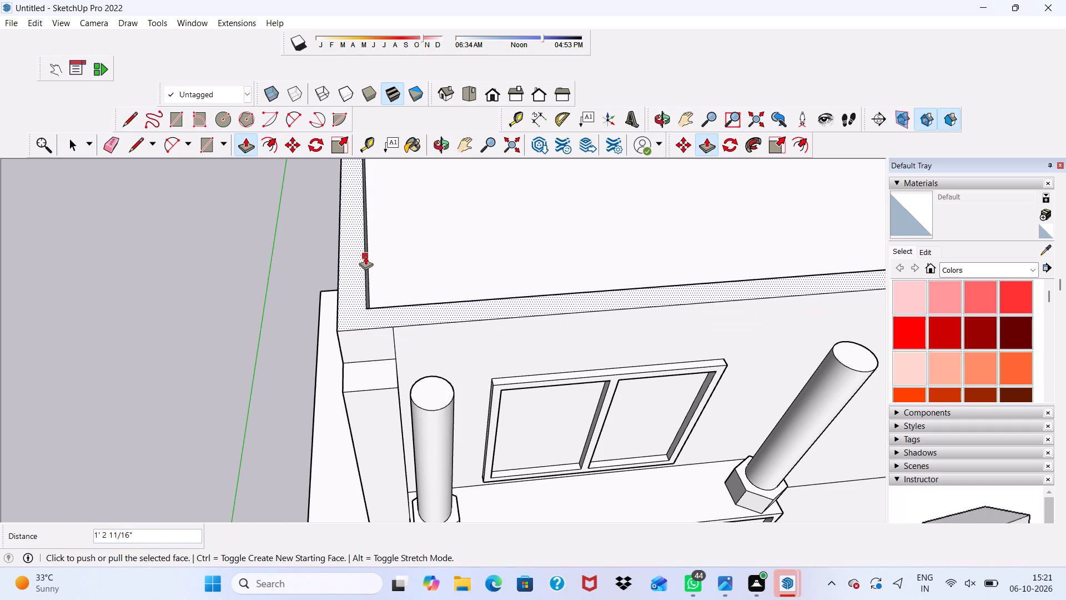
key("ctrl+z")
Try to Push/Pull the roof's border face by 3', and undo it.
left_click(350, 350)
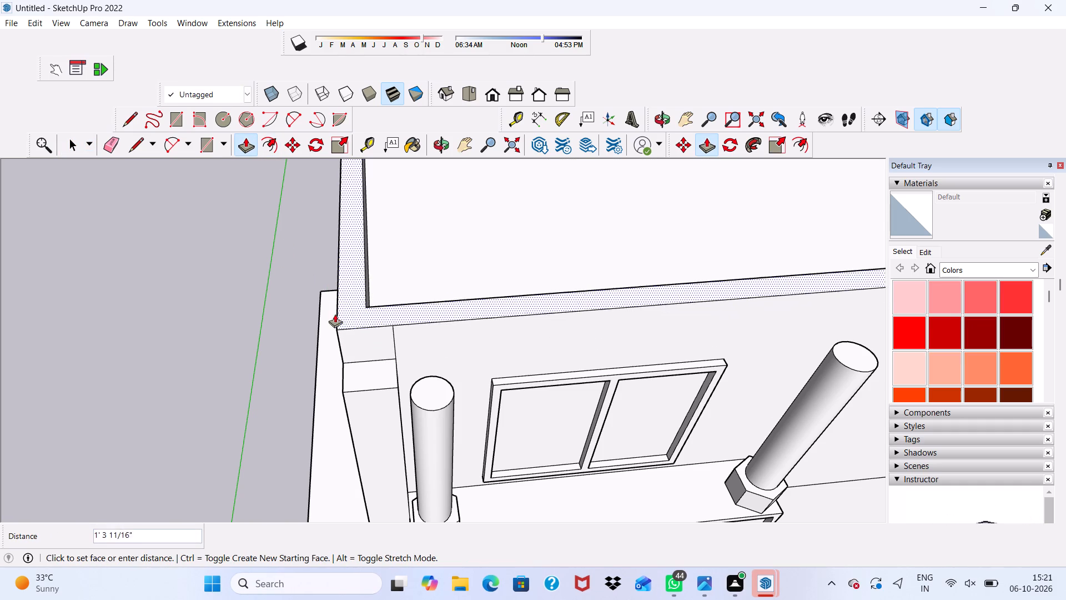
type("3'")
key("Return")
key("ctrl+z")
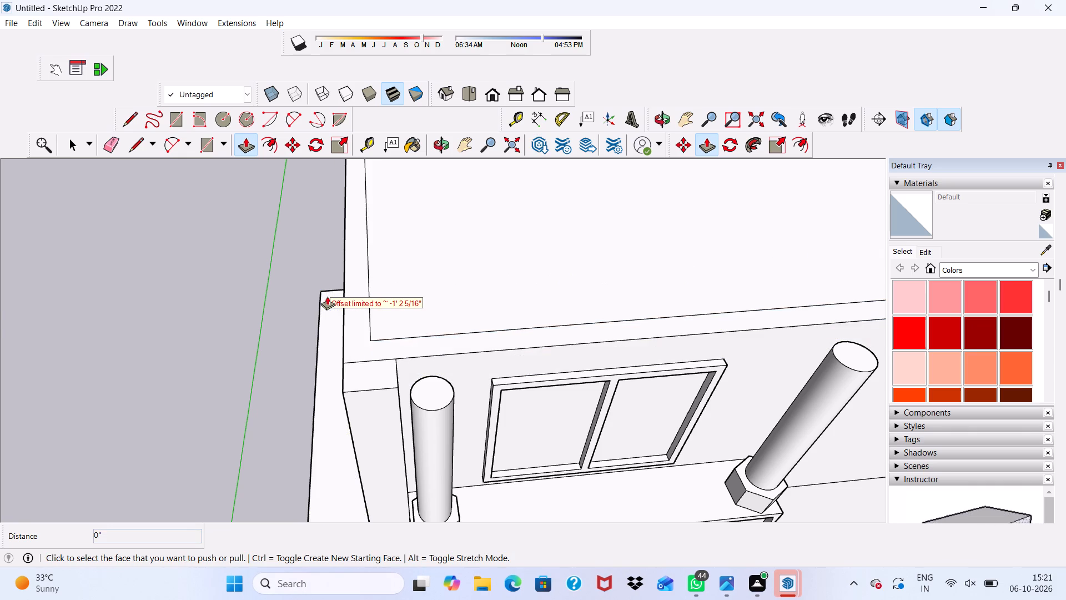
Push/Pull the border face around the roof upward by 3' to form a parapet wall.
scroll(395, 413, "up", 2)
scroll(350, 314, "up", 4)
left_click(355, 338)
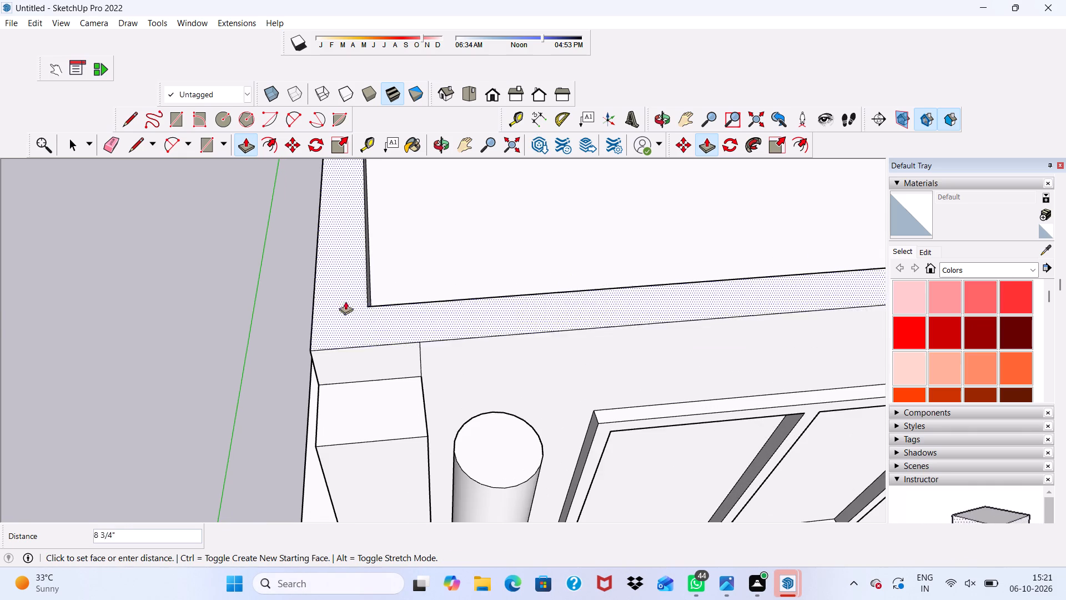
type("3'")
key("Return")
scroll(394, 193, "down", 8)
middle_click_drag(404, 280, 391, 209)
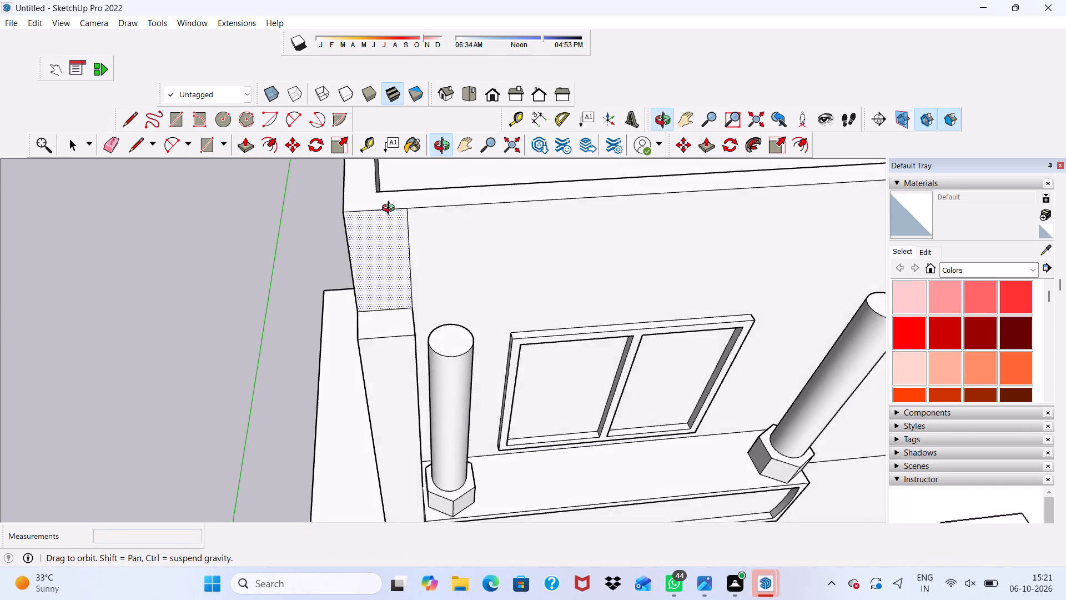
middle_click_drag(391, 209, 377, 136)
scroll(377, 137, "up", 3)
scroll(431, 187, "down", 1)
middle_click_drag(431, 186, 464, 301)
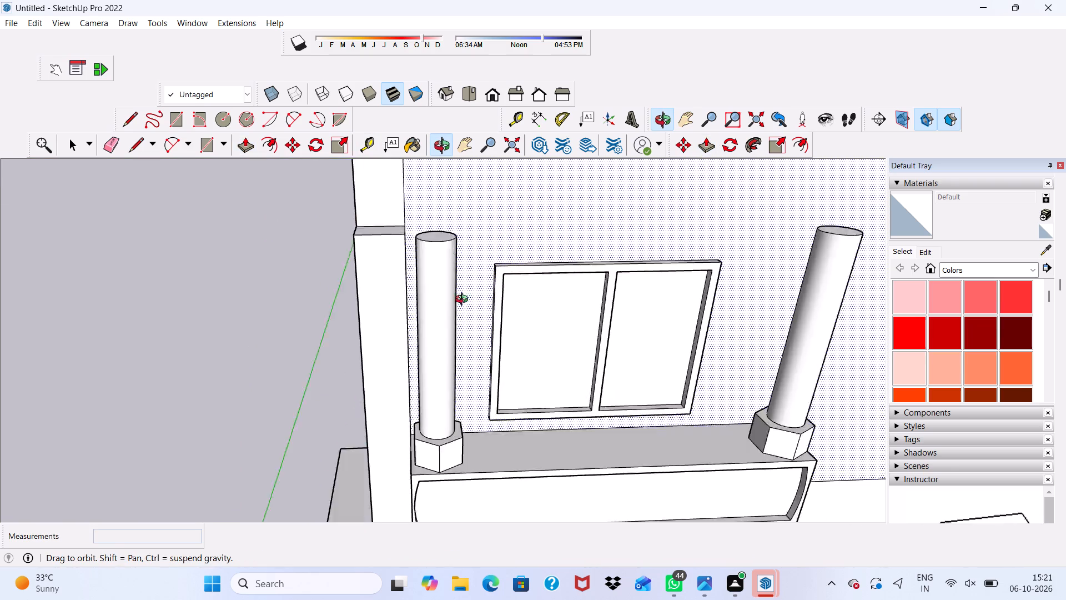
Push/Pull the top face of the corner pilaster beside the columns up to the top of the parapet.
middle_click_drag(464, 301, 455, 367)
scroll(410, 286, "up", 2)
left_click(352, 246)
scroll(352, 246, "down", 6)
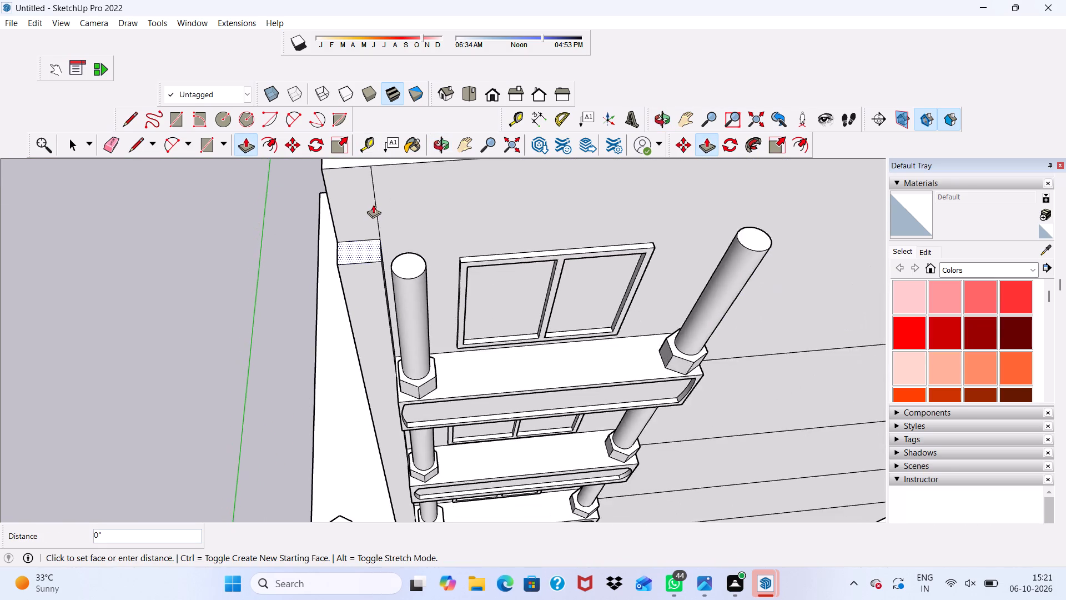
scroll(373, 204, "down", 3)
scroll(365, 185, "up", 3)
left_click(373, 168)
scroll(388, 207, "down", 2)
middle_click_drag(405, 229, 290, 139)
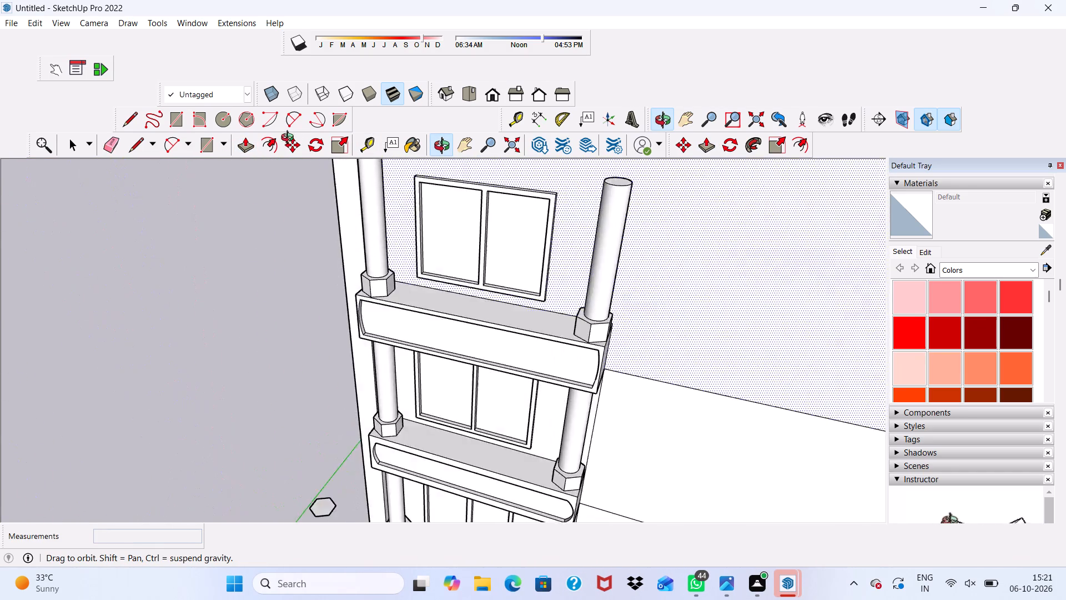
middle_click_drag(290, 139, 414, 262)
scroll(481, 279, "up", 2)
key("space")
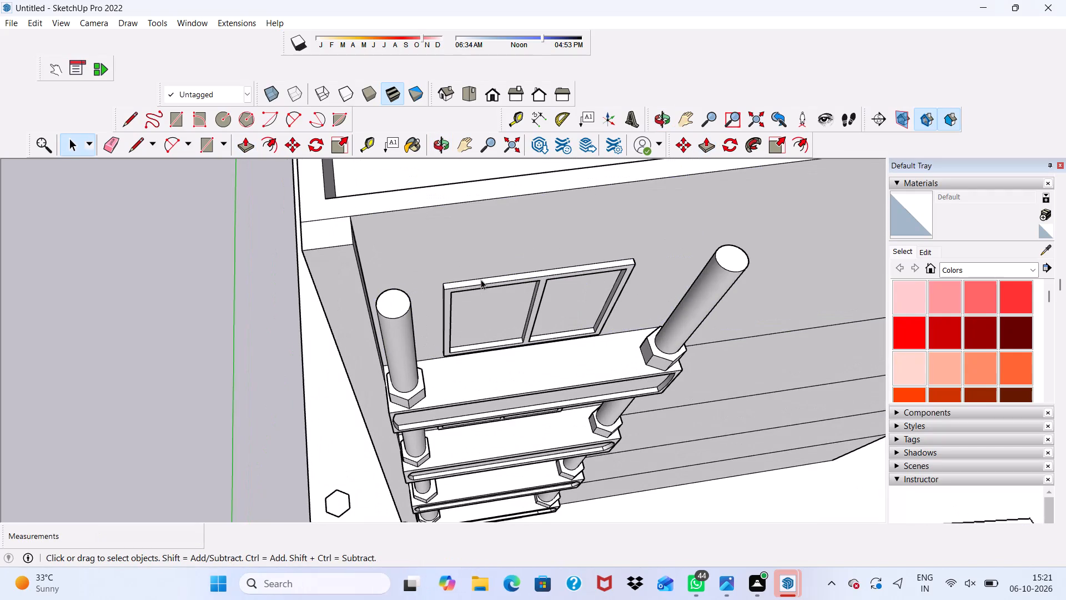
Examine the extended corner pilaster, the top-storey columns and window, and the parapet from several angles.
scroll(481, 279, "down", 1)
middle_click_drag(480, 277, 212, 224)
scroll(279, 226, "up", 1)
scroll(285, 231, "down", 2)
scroll(333, 281, "up", 1)
scroll(403, 324, "down", 1)
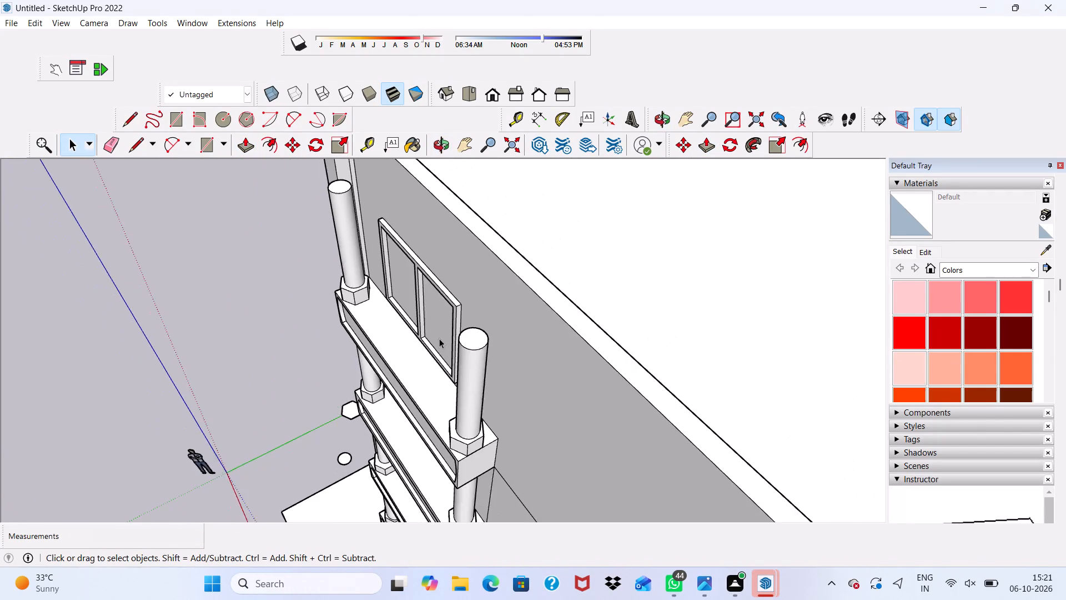
scroll(439, 338, "down", 2)
middle_click_drag(326, 291, 529, 186)
scroll(383, 217, "up", 5)
scroll(382, 214, "down", 4)
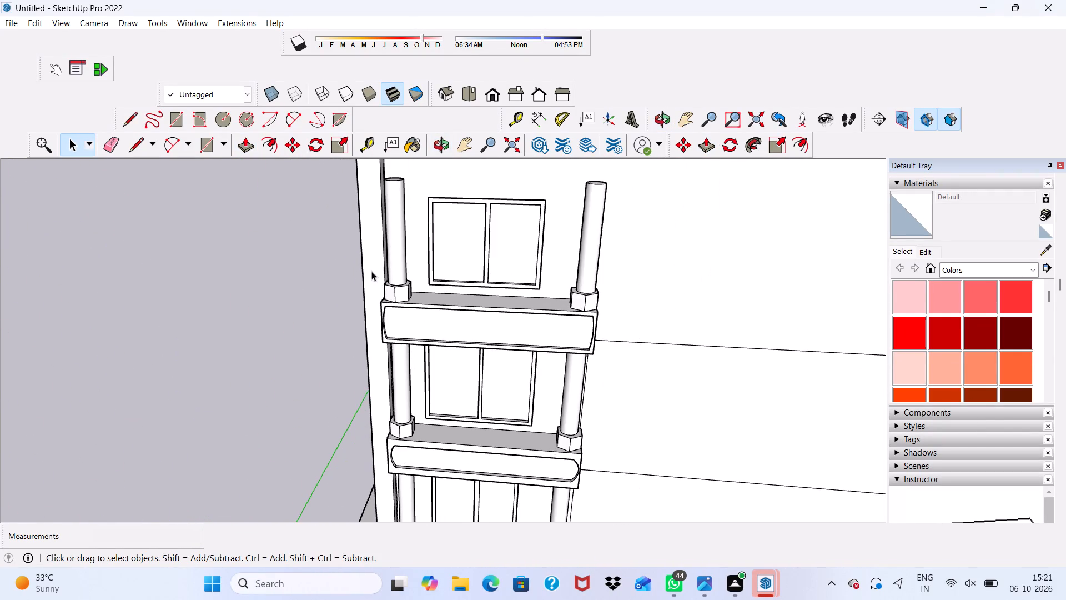
scroll(388, 212, "up", 5)
scroll(388, 211, "down", 9)
scroll(445, 1, "up", 6)
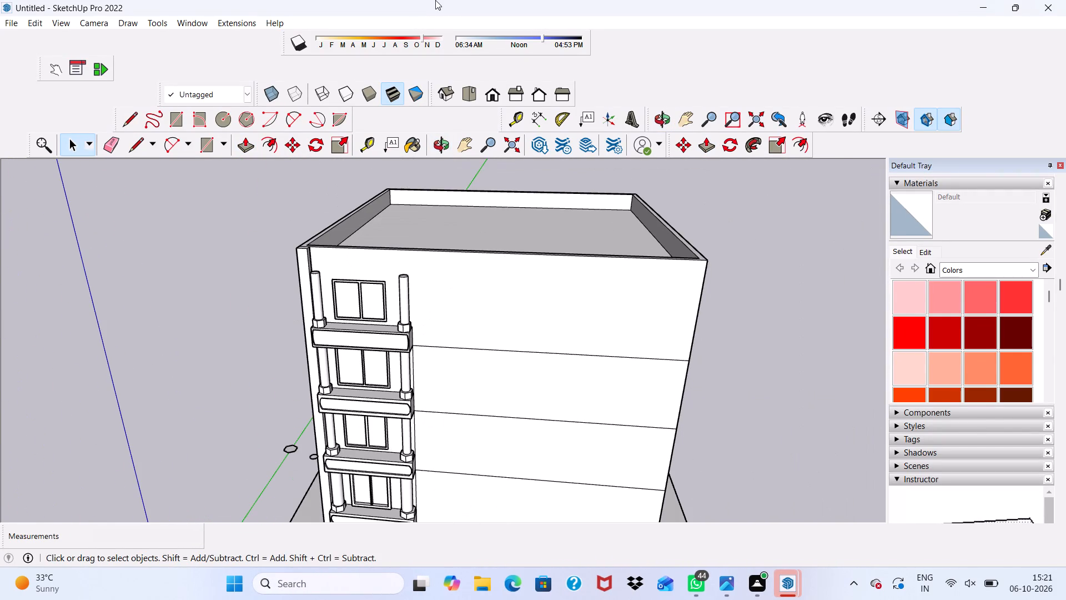
scroll(435, 0, "up", 2)
scroll(349, 270, "up", 8)
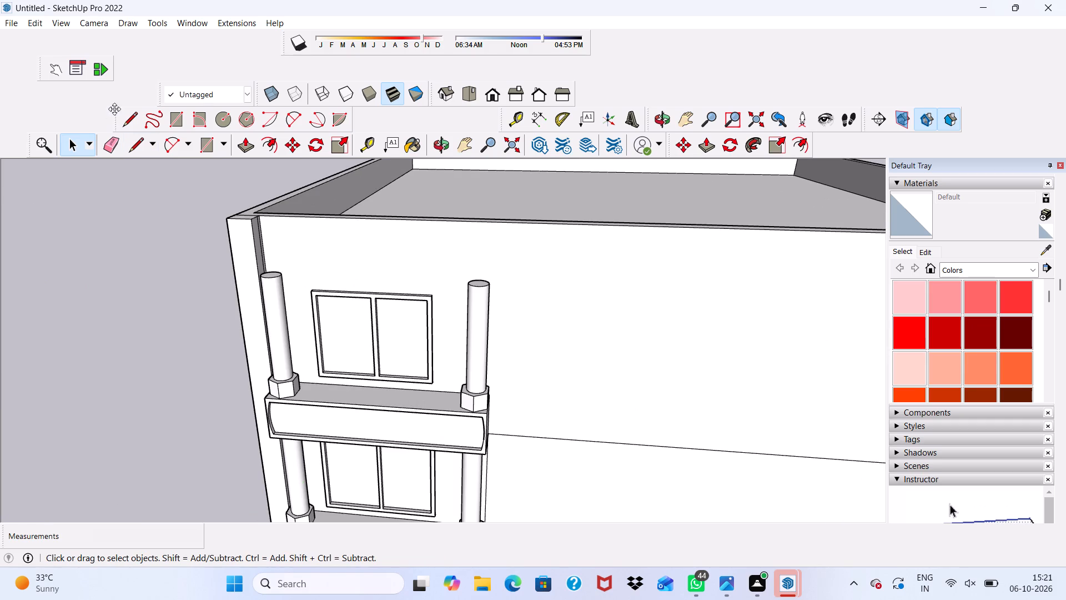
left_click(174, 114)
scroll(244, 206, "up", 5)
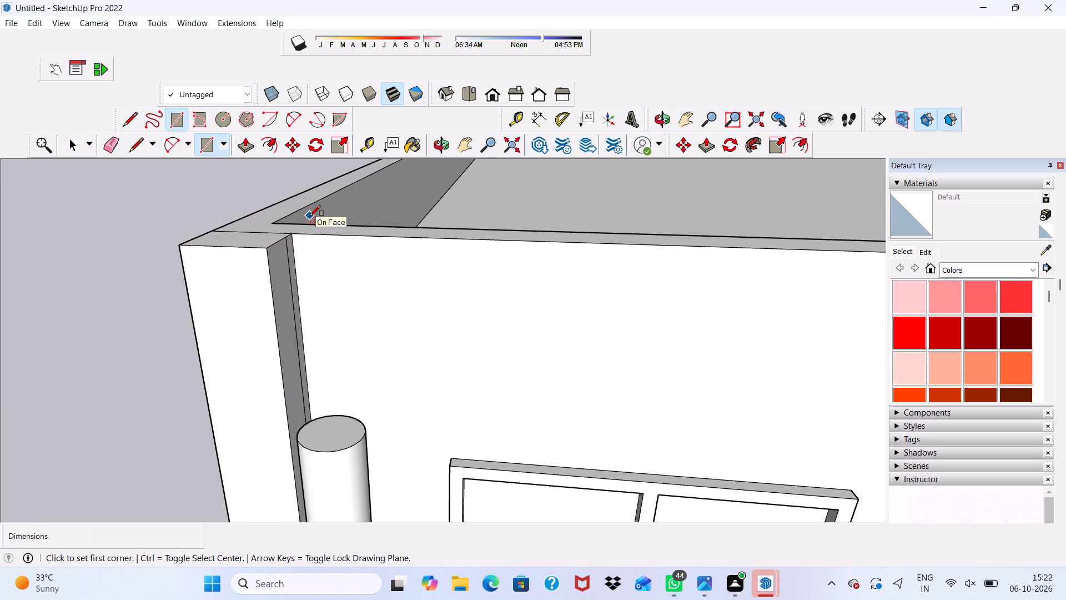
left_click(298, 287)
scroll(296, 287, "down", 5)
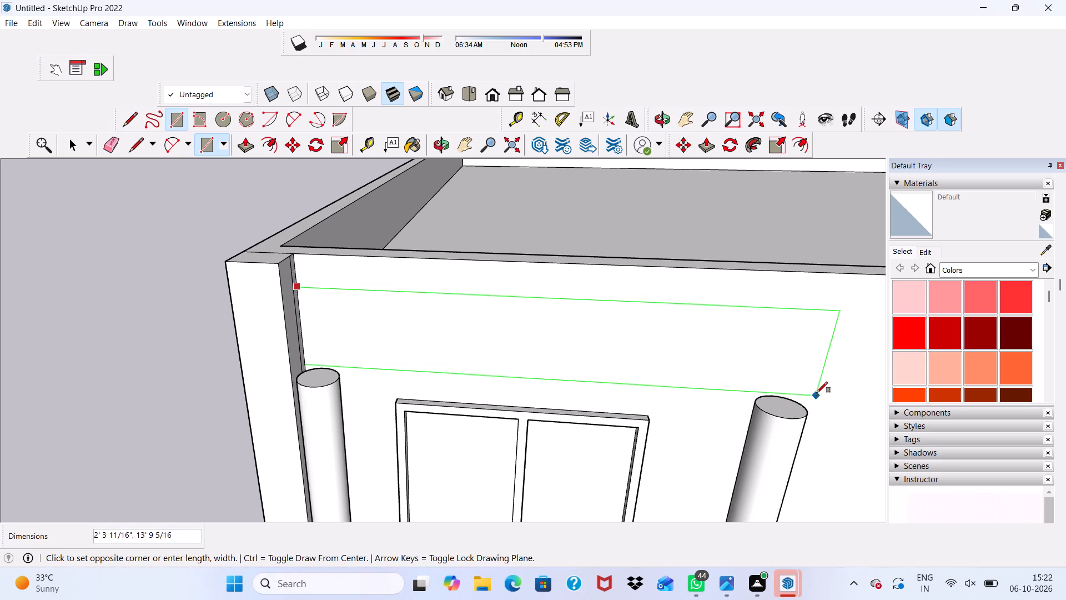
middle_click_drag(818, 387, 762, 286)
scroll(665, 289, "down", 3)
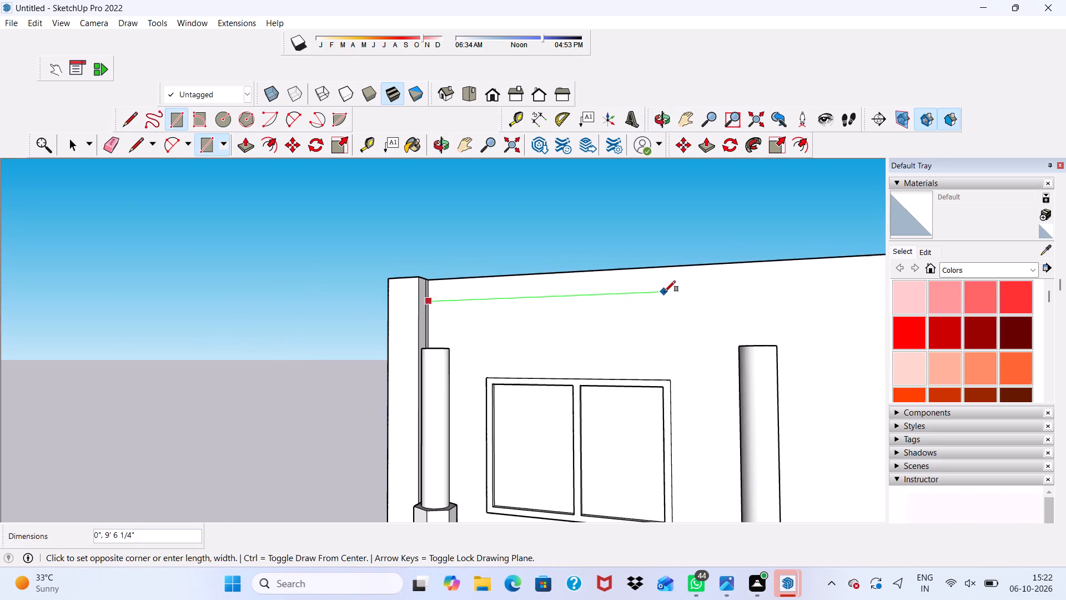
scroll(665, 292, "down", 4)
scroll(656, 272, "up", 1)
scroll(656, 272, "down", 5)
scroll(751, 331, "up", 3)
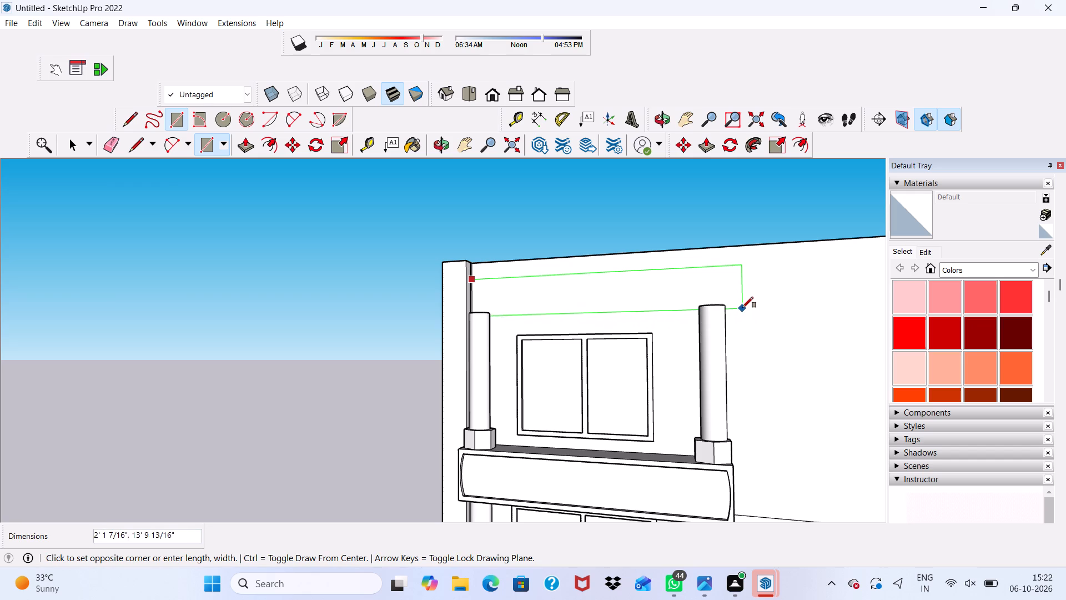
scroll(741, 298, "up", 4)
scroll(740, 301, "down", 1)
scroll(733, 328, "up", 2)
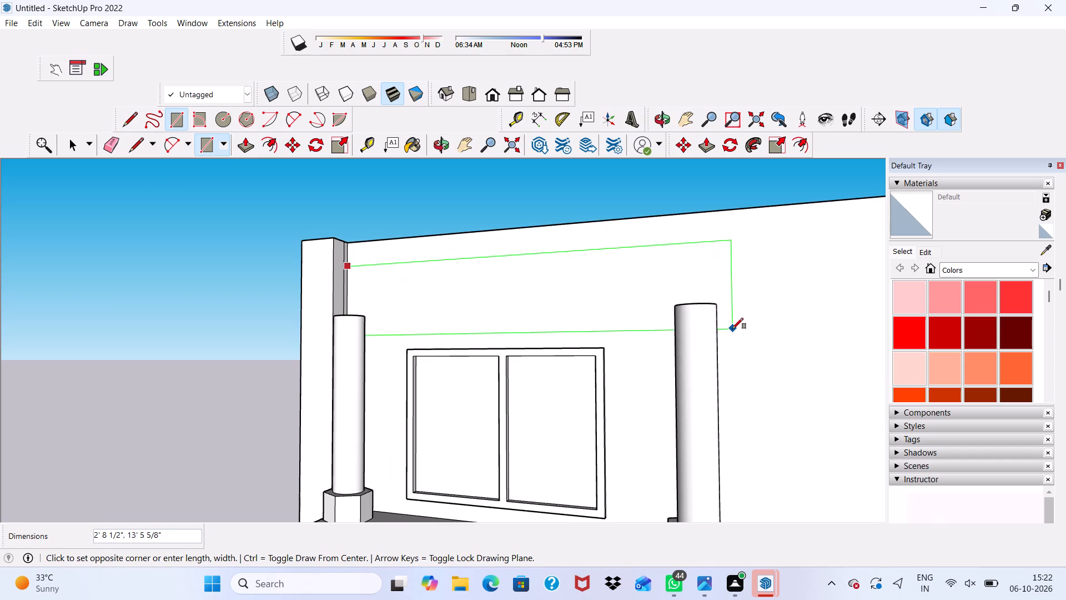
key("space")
Draw a vertical line about 10' 3" long on the wall from the top beam's rear outer corner to the roof edge.
scroll(730, 303, "down", 1)
scroll(730, 303, "up", 1)
scroll(730, 303, "down", 2)
scroll(716, 538, "up", 1)
scroll(622, 412, "down", 4)
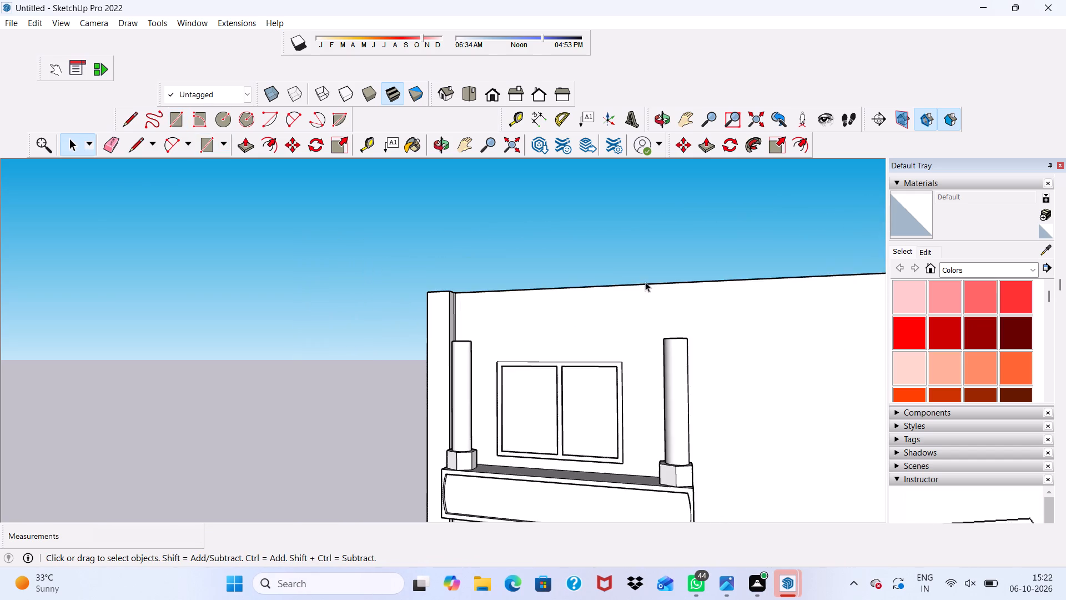
scroll(645, 282, "down", 3)
middle_click_drag(692, 396, 522, 384)
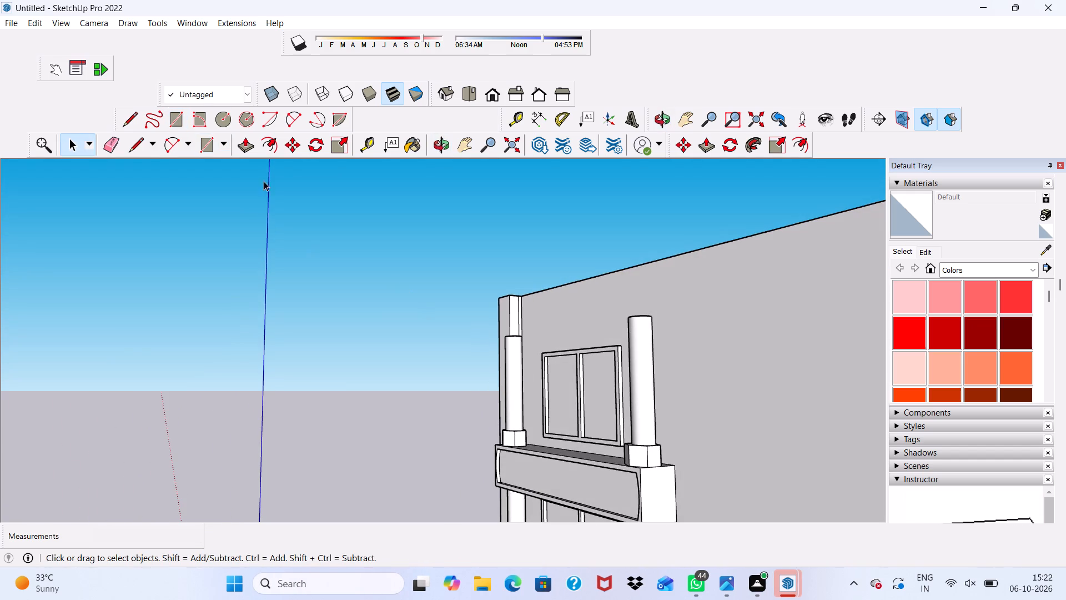
left_click(125, 117)
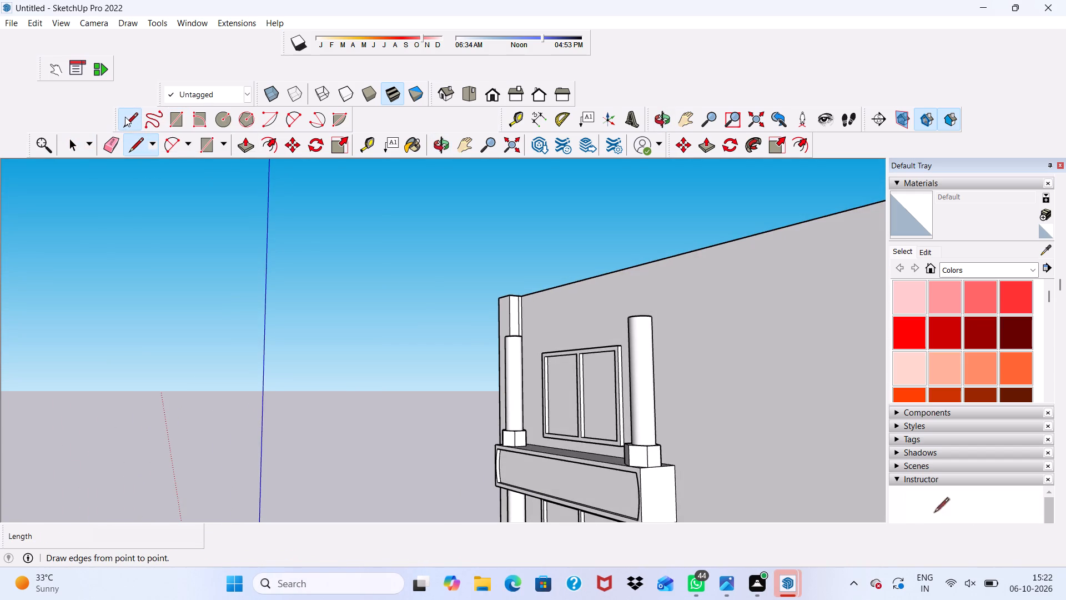
scroll(637, 425, "up", 3)
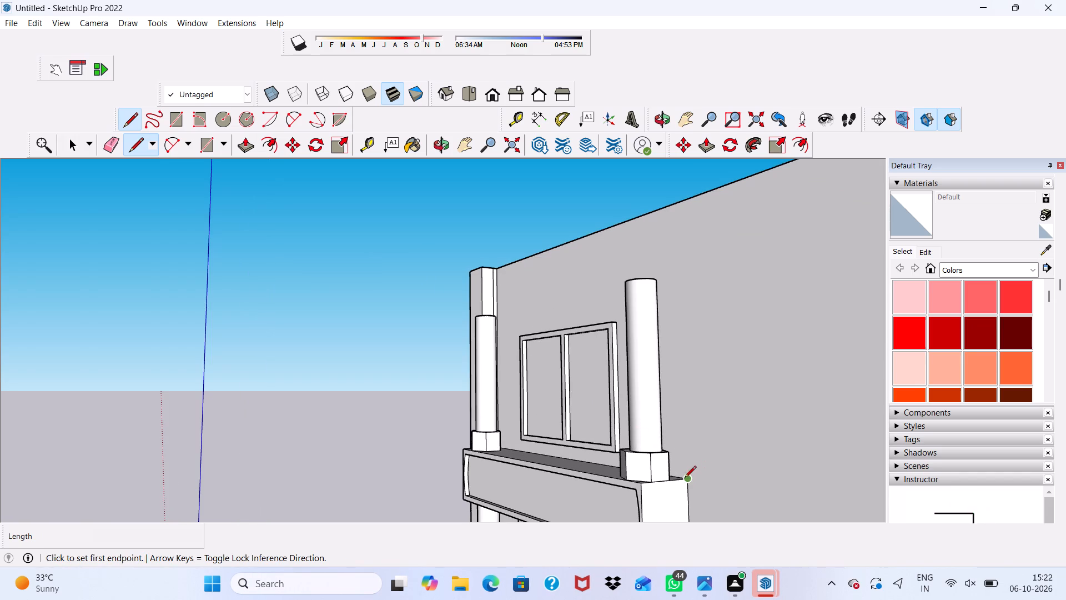
left_click(685, 478)
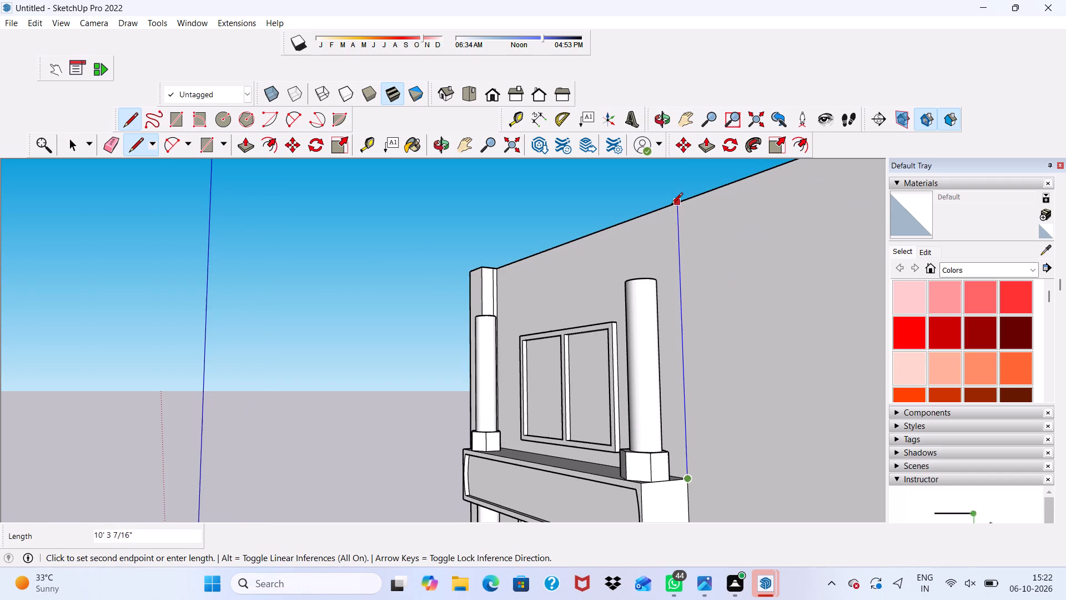
left_click(671, 204)
scroll(632, 268, "down", 2)
middle_click_drag(634, 268, 854, 333)
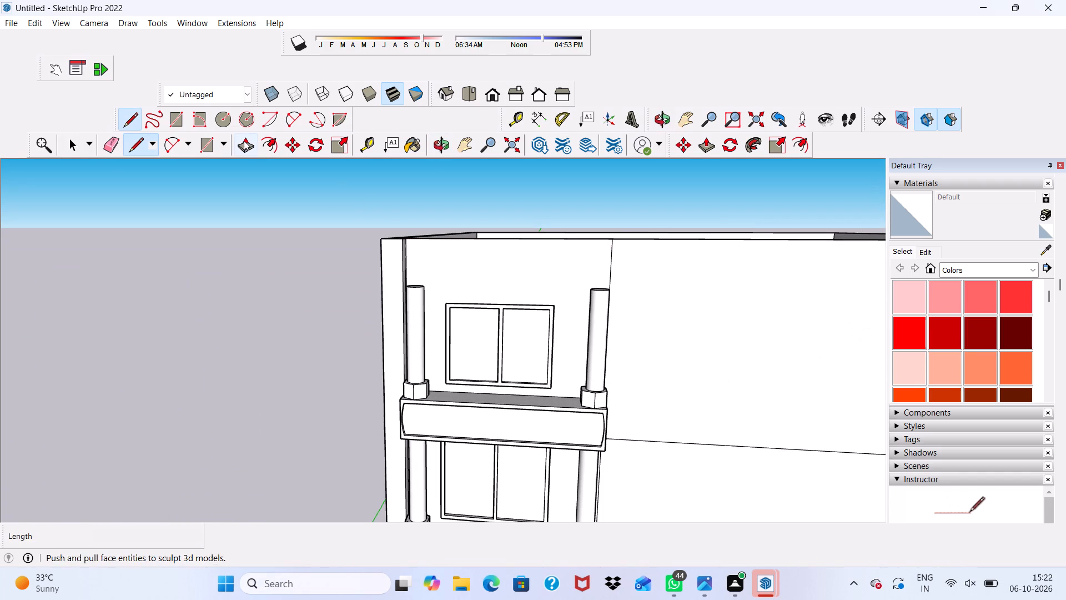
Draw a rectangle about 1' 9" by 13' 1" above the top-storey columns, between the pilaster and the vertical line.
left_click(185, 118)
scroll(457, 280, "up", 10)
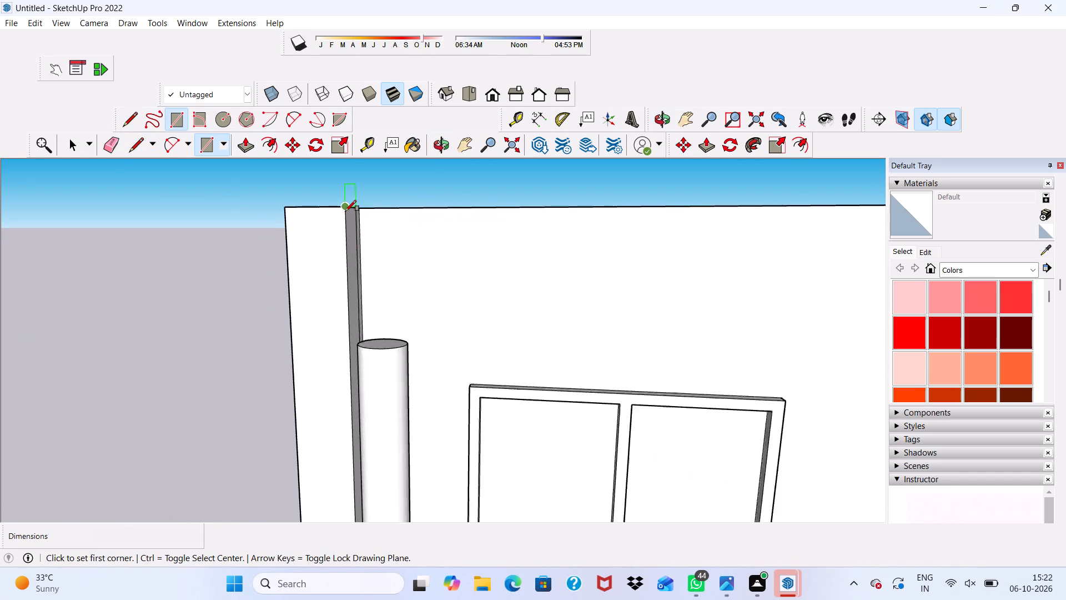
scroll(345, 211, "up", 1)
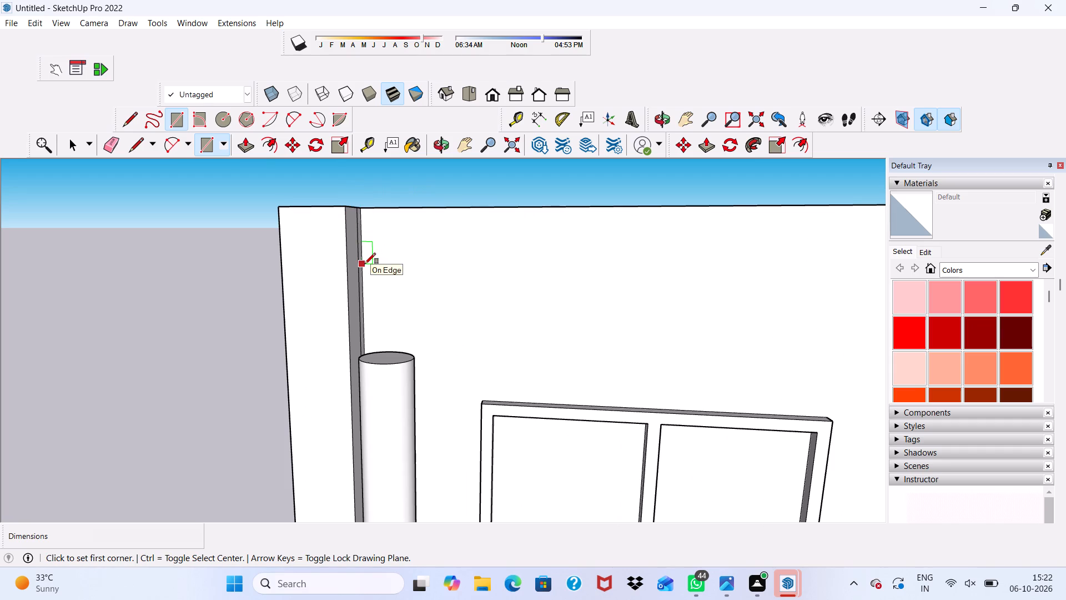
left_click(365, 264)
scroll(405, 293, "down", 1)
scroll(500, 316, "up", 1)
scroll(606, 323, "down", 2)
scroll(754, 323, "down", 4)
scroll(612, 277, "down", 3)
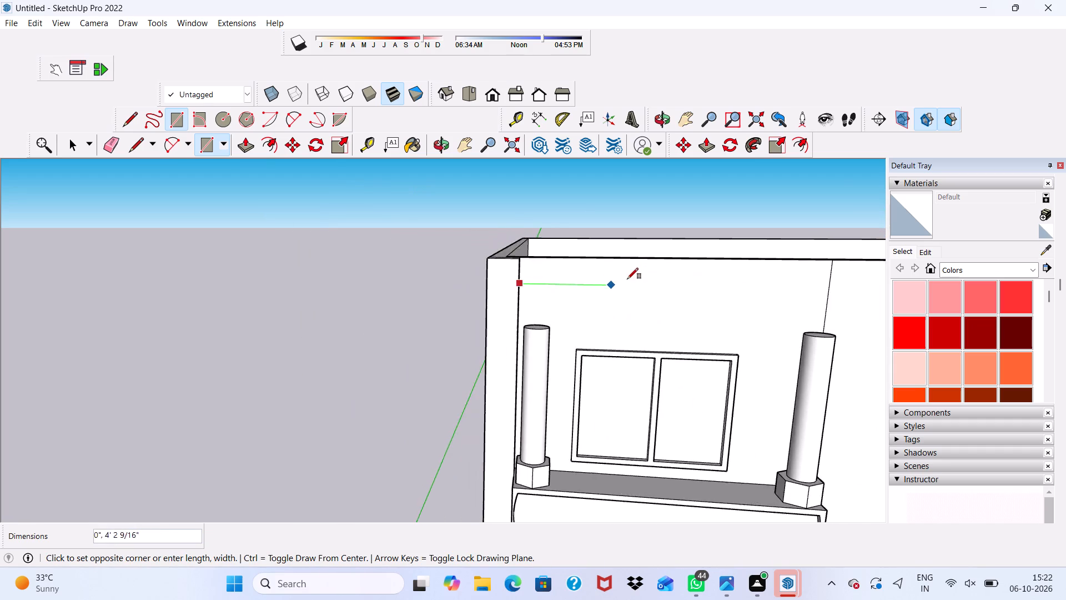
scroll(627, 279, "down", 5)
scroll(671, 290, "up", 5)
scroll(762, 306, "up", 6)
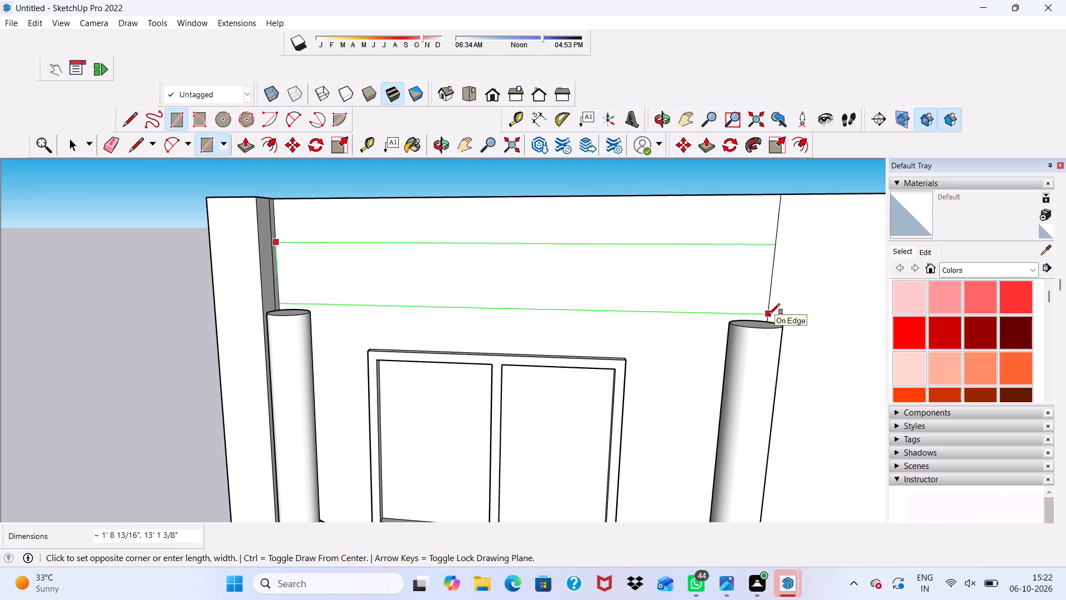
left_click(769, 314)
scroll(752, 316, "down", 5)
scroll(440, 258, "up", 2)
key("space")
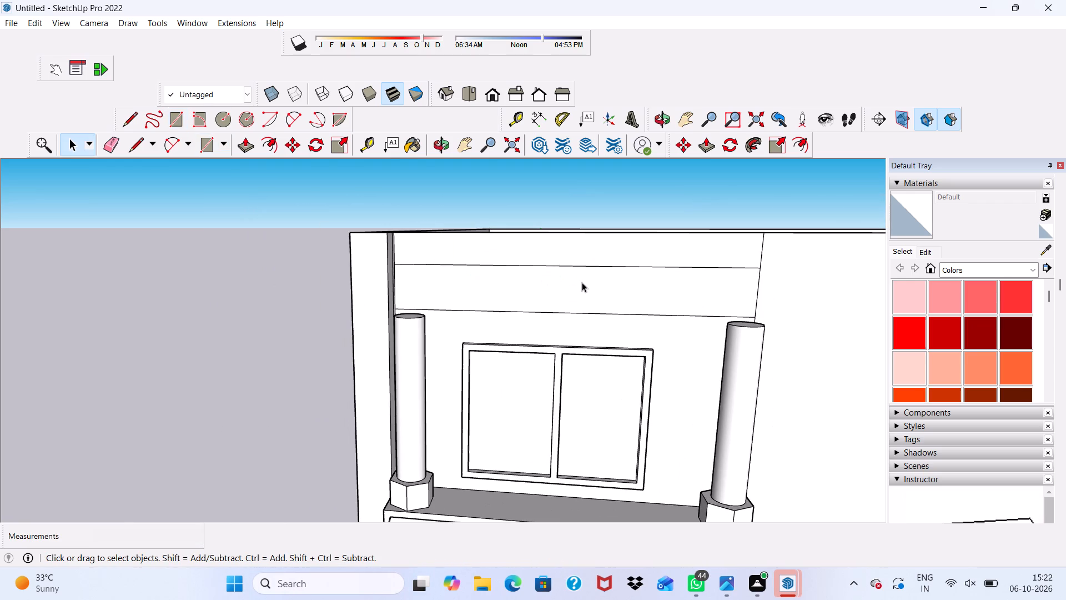
Measure the rectangle's height along the vertical line with the Dimension tool.
left_click(582, 287)
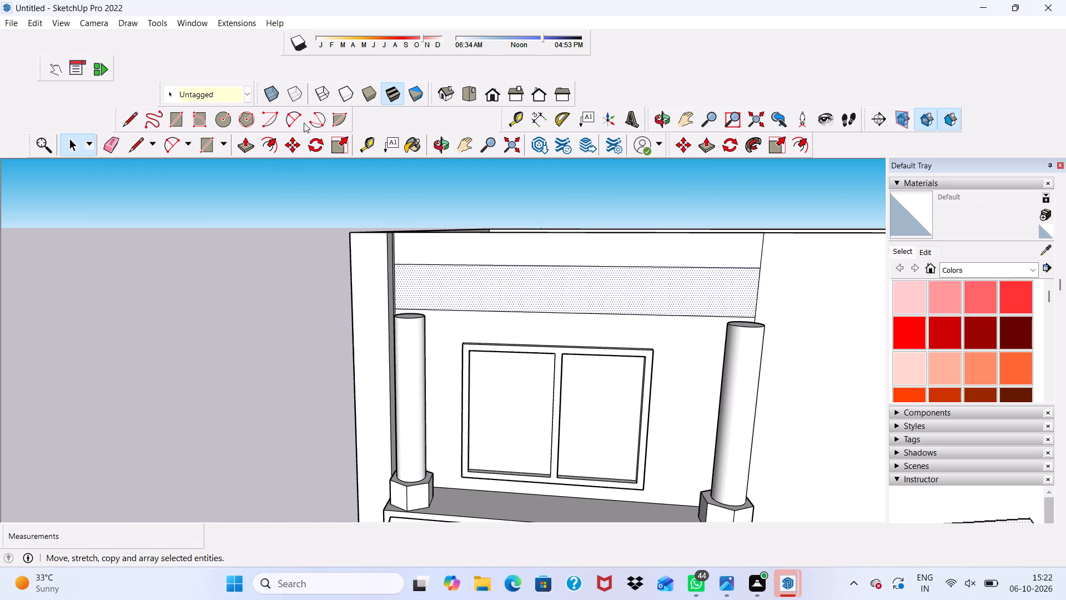
left_click(541, 117)
scroll(766, 313, "up", 6)
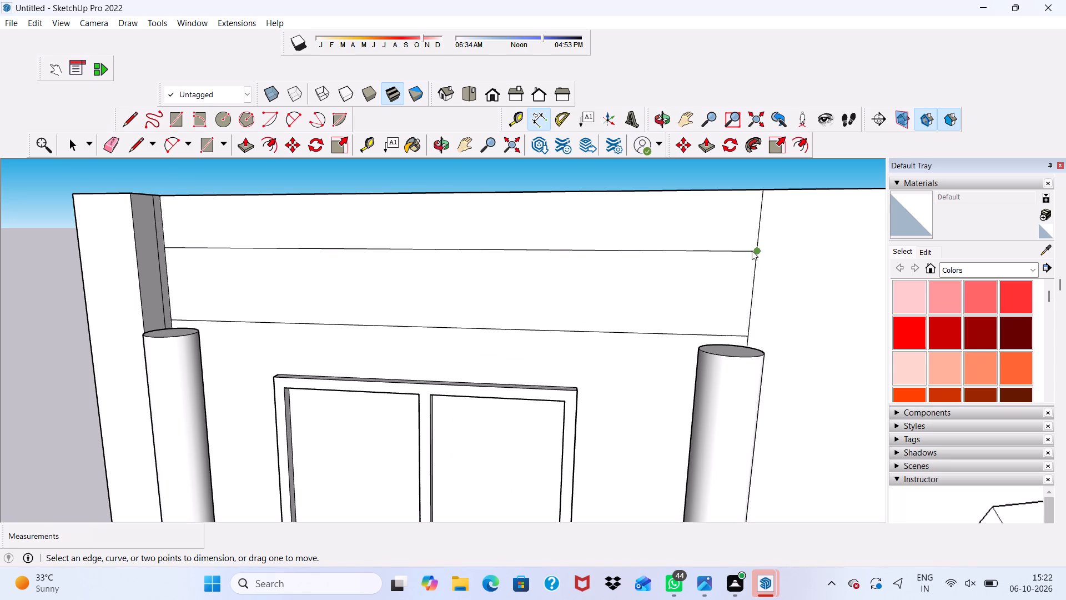
left_click(750, 239)
left_click(748, 339)
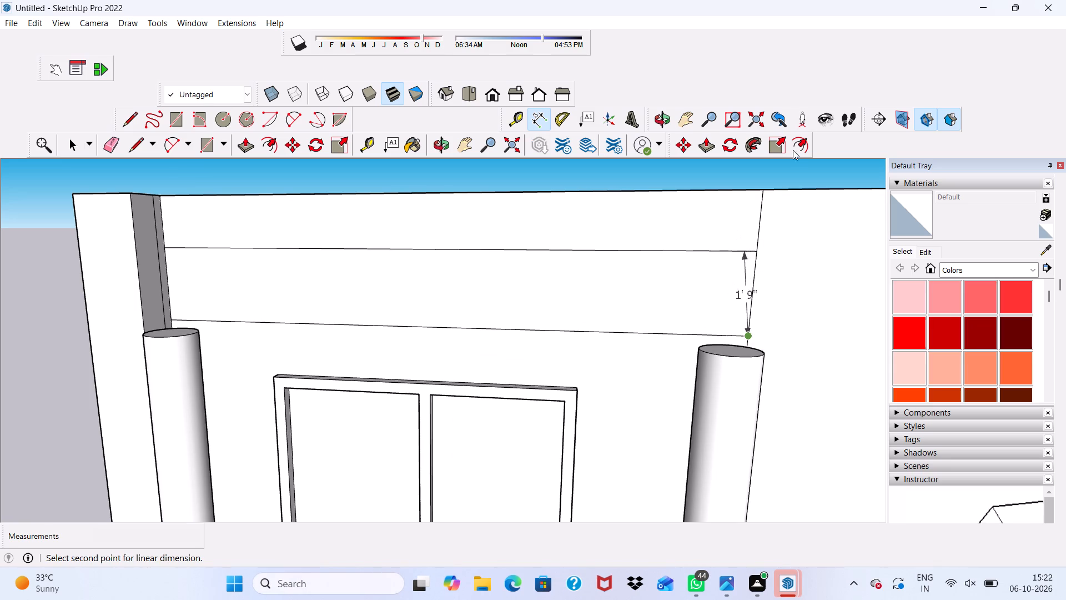
scroll(782, 232, "down", 1)
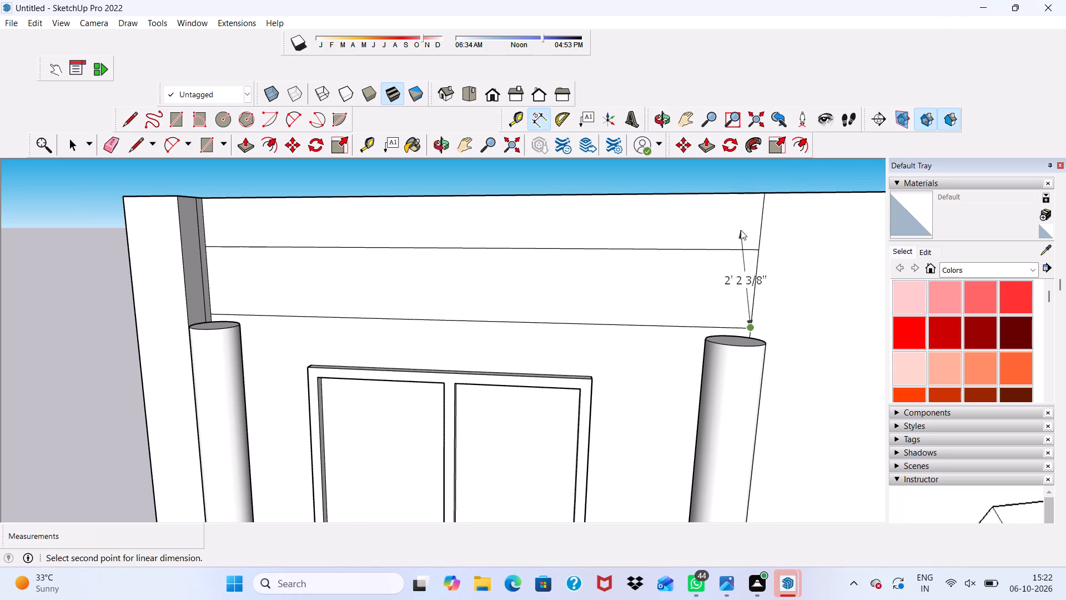
scroll(743, 216, "down", 1)
left_click(756, 248)
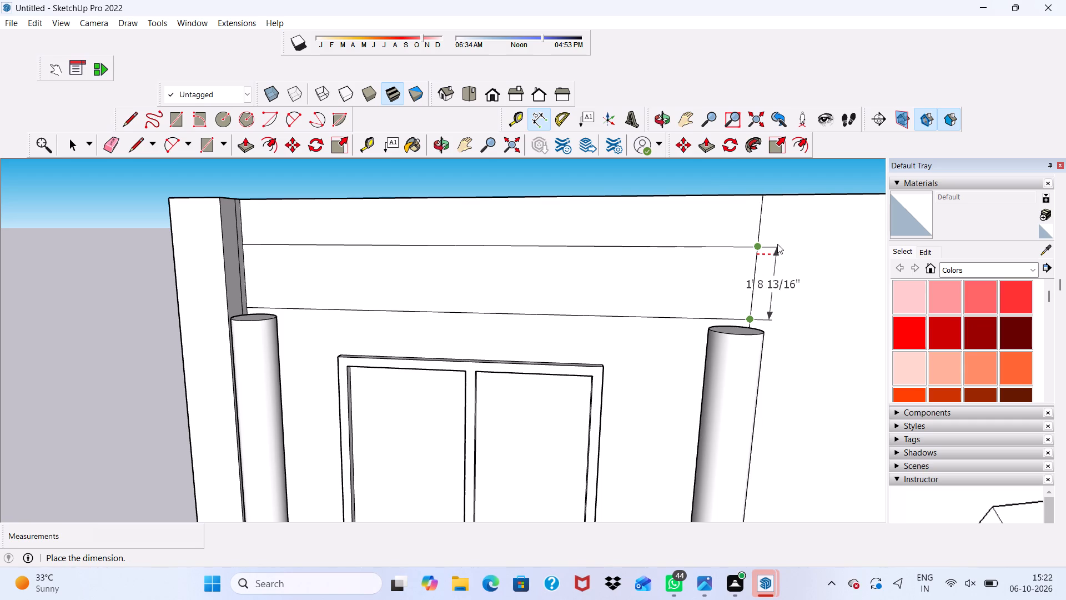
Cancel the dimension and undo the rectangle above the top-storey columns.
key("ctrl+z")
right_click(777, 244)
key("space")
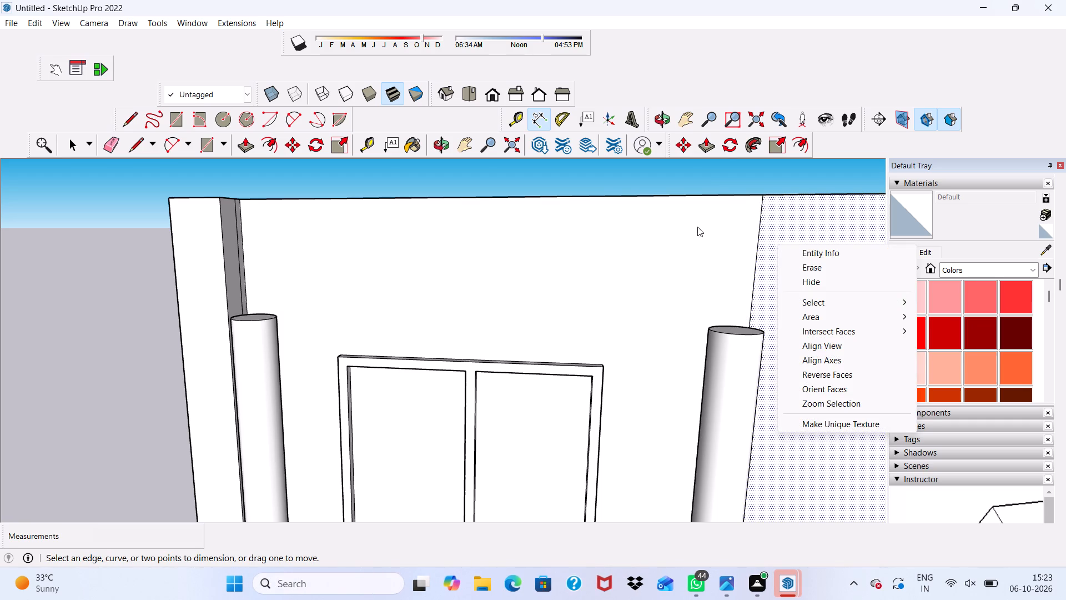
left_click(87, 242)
Draw a rectangle about 2' 5" by 13' 1" from the pilaster edge near the roof to the vertical line above the column.
left_click(173, 127)
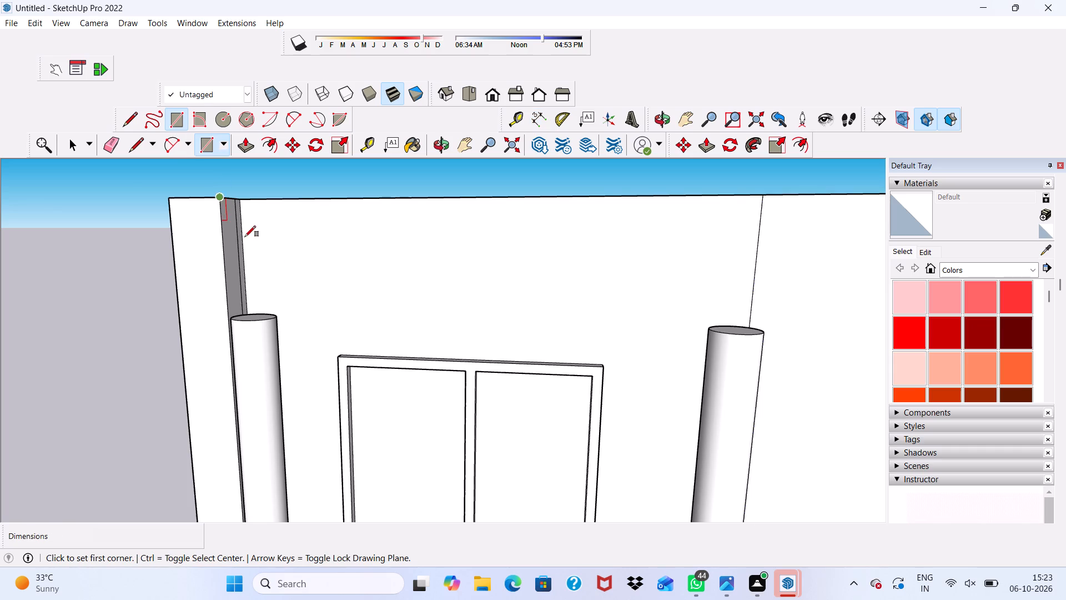
scroll(272, 282, "up", 4)
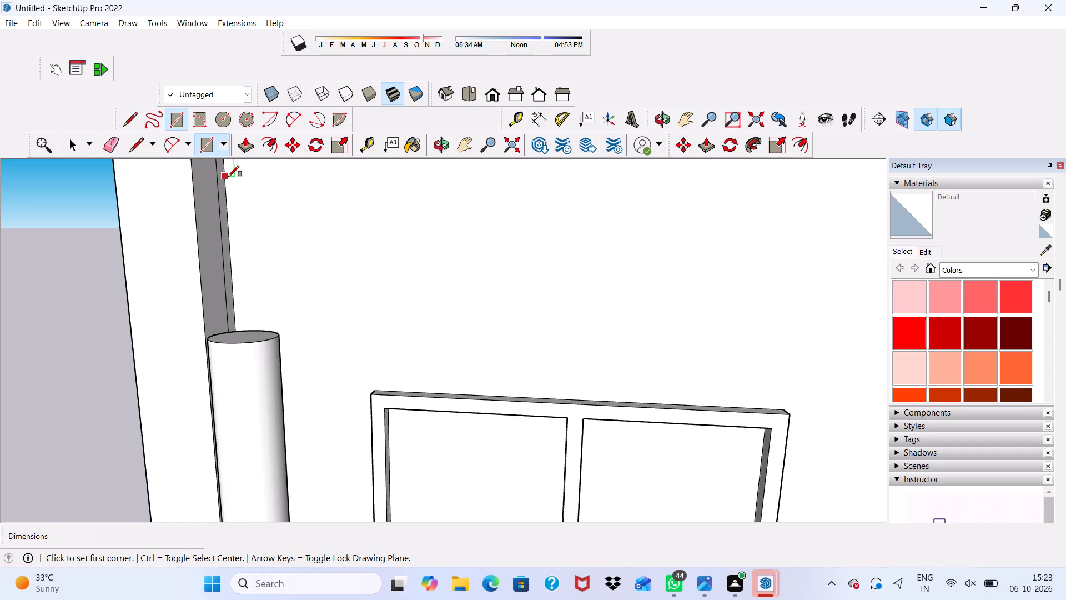
left_click(228, 177)
scroll(253, 264, "down", 7)
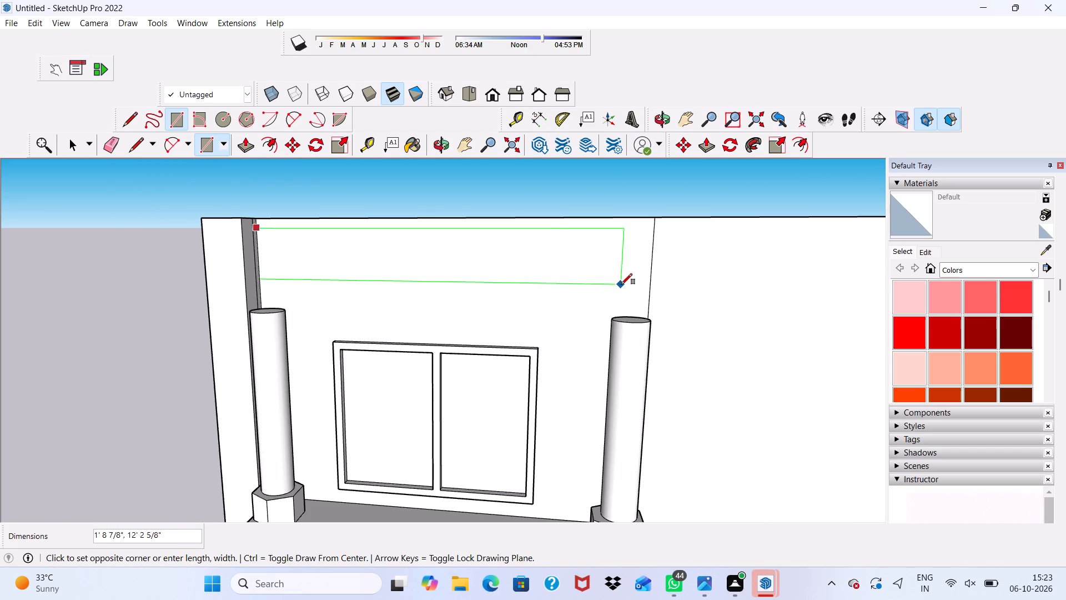
left_click(648, 307)
scroll(648, 307, "down", 4)
key("space")
key("space")
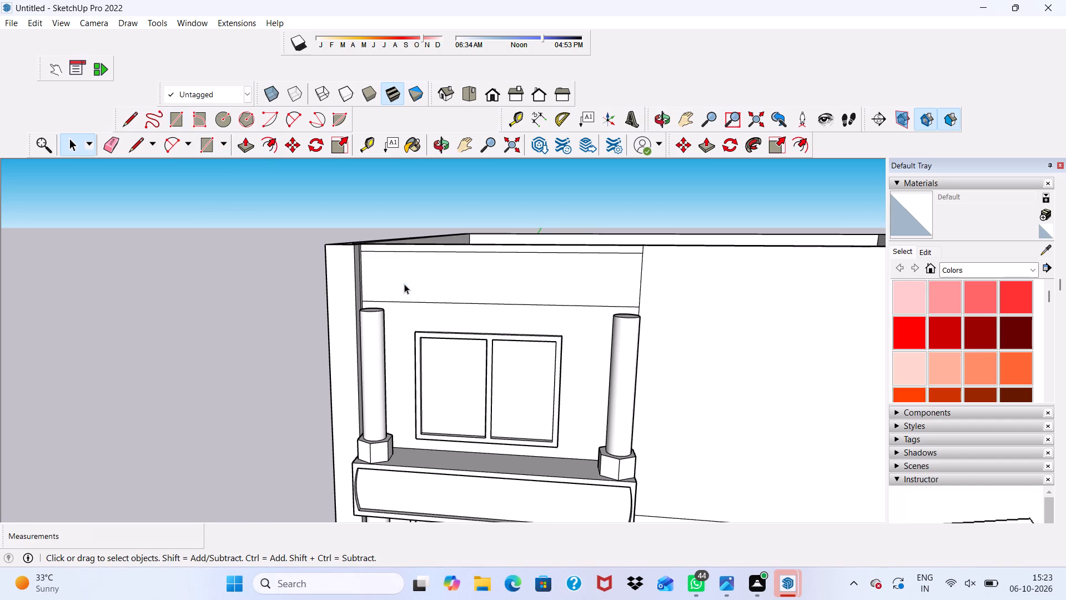
Push/Pull the rectangle above the top-storey columns outward by 2'.
left_click(404, 284)
left_click(238, 144)
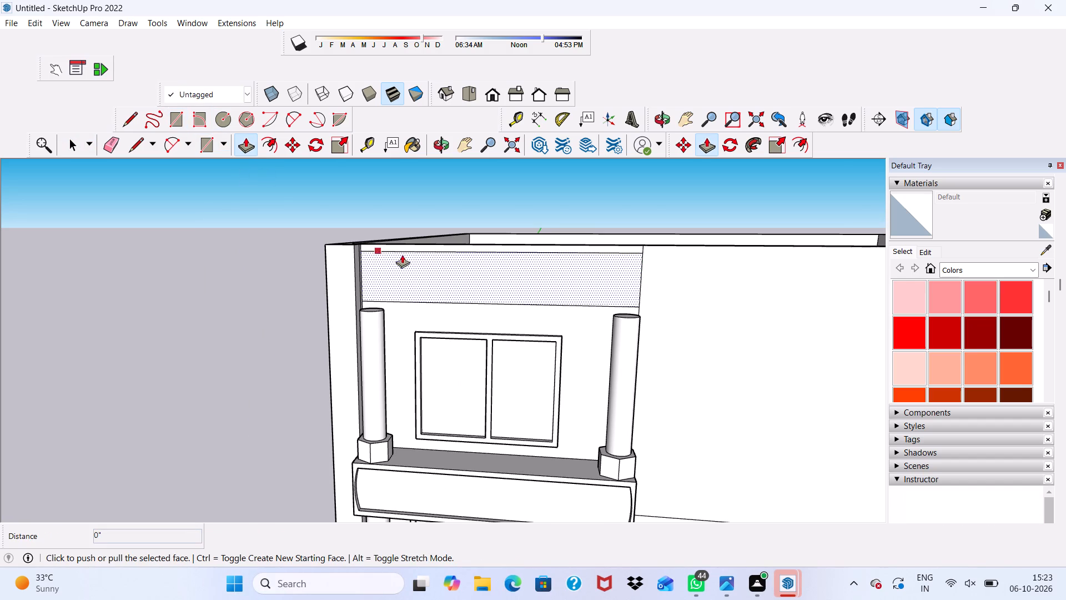
left_click(429, 261)
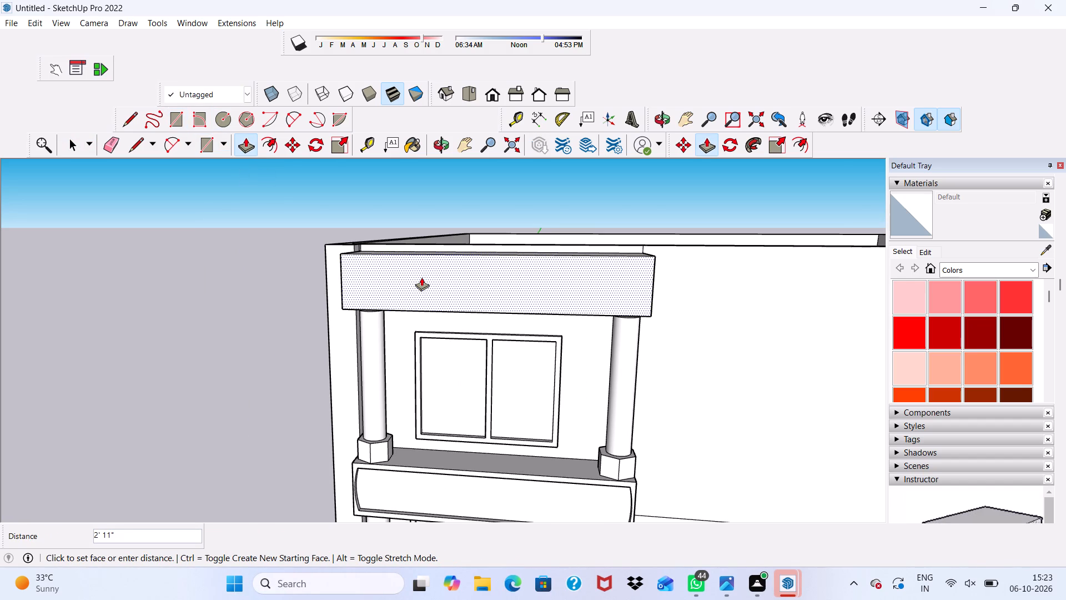
type("2'")
key("Return")
Extend the top face of the pilaster-side column upward about 3 1/2" to the new beam.
scroll(475, 307, "down", 4)
middle_click_drag(475, 307, 419, 330)
scroll(419, 330, "up", 16)
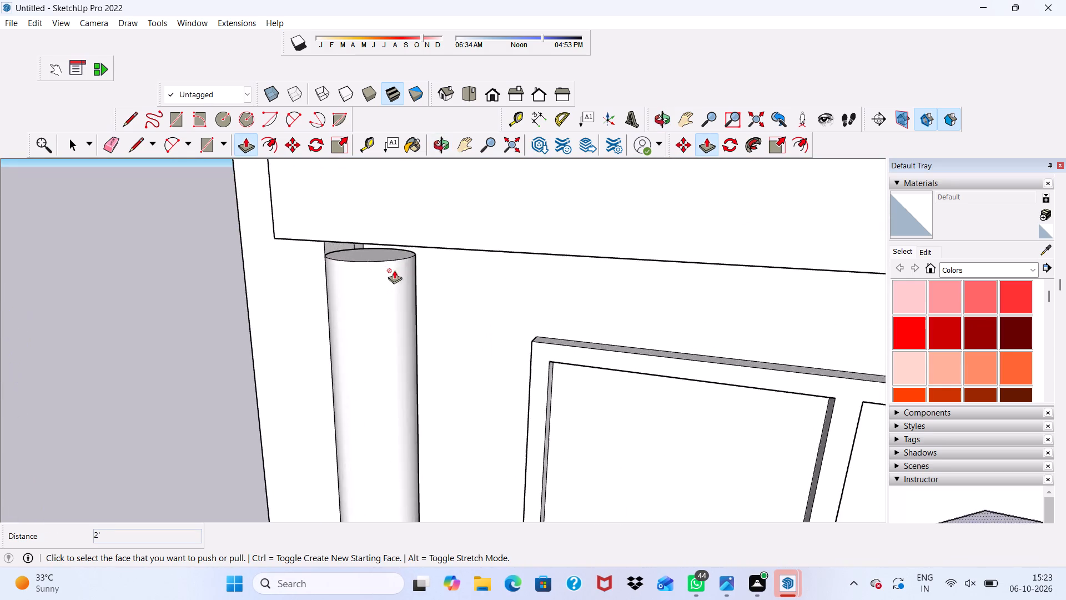
scroll(371, 254, "up", 4)
left_click(371, 254)
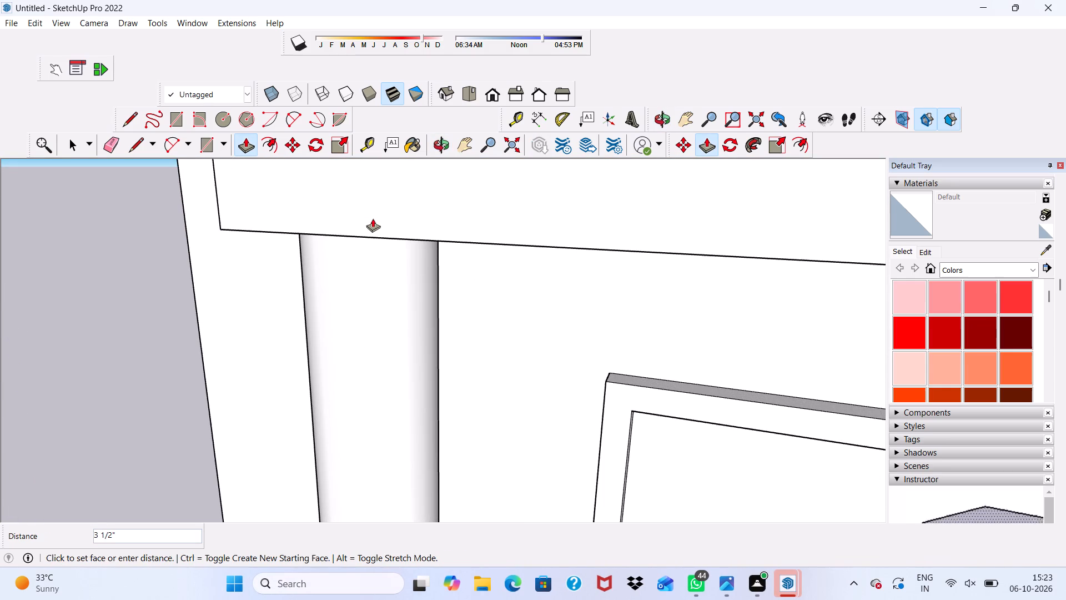
left_click(373, 218)
Extend the top face of the other top-storey column upward about 3 3/16" to the beam.
scroll(373, 218, "down", 3)
scroll(353, 287, "up", 1)
scroll(352, 292, "down", 1)
middle_click_drag(352, 293, 456, 156)
scroll(419, 207, "down", 10)
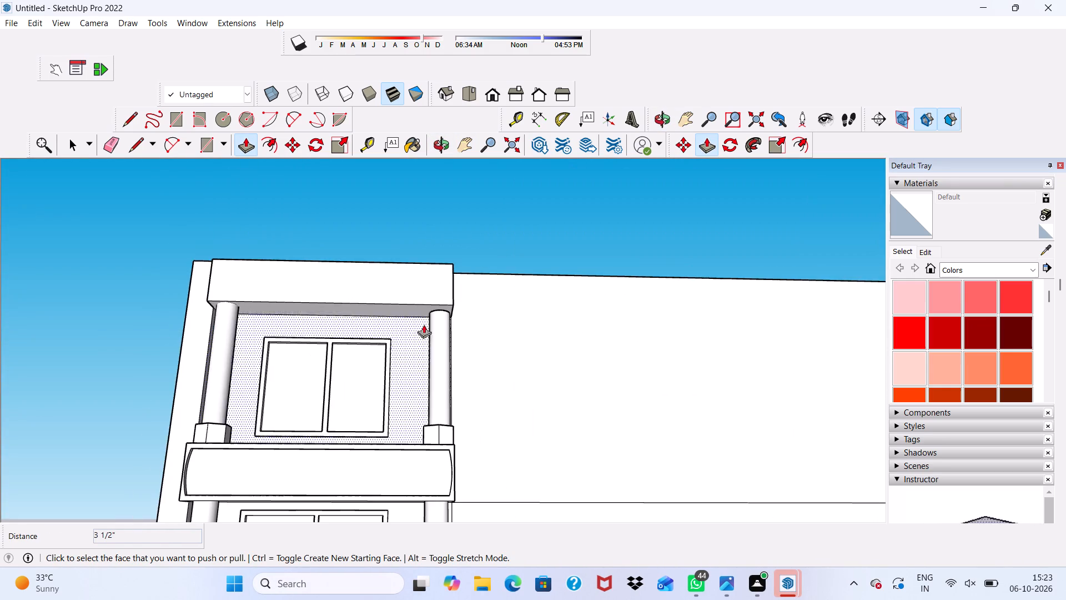
scroll(480, 311, "up", 9)
middle_click_drag(430, 292, 348, 393)
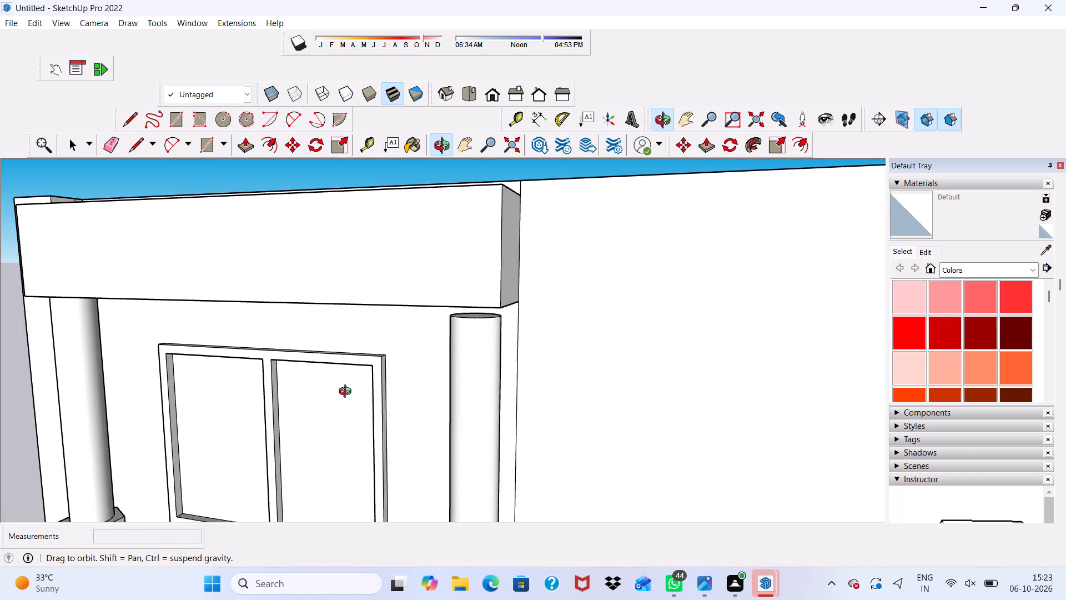
middle_click_drag(348, 393, 369, 379)
scroll(493, 343, "up", 15)
middle_click_drag(488, 289, 492, 353)
scroll(492, 353, "up", 4)
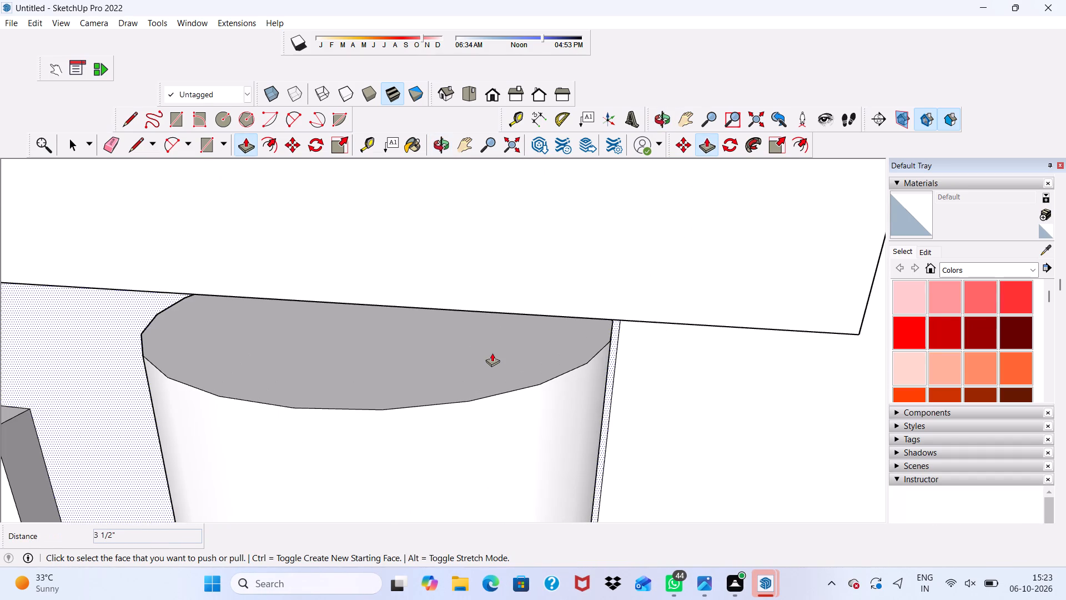
left_click(471, 374)
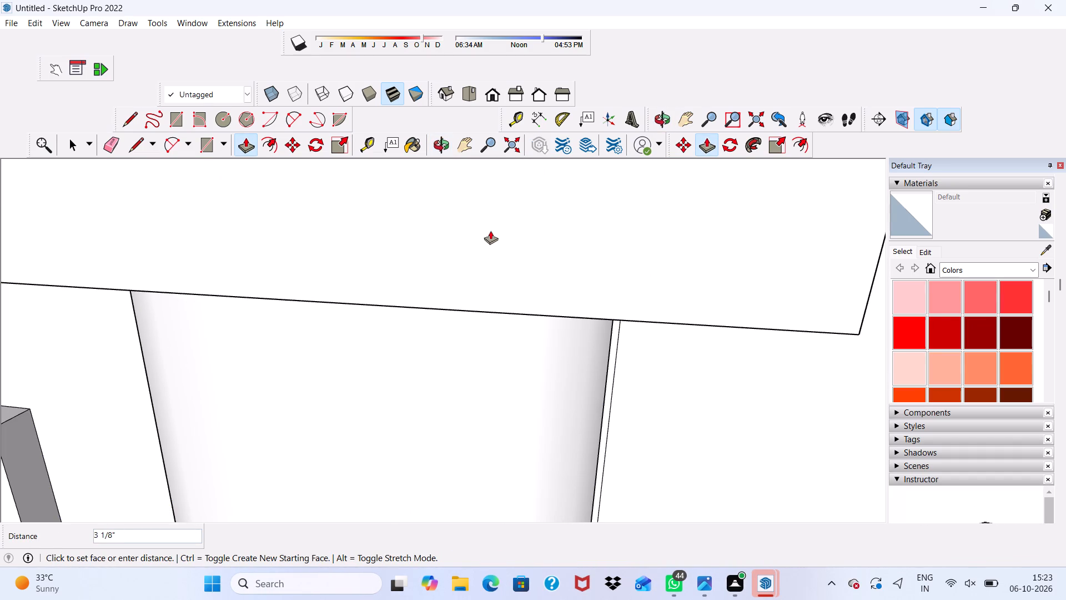
left_click(490, 231)
Inspect where the column meets the beam's underside and where the beam sits against the roof parapet.
scroll(490, 231, "down", 4)
middle_click_drag(483, 259, 507, 160)
scroll(307, 231, "down", 3)
scroll(314, 265, "up", 1)
scroll(315, 268, "down", 4)
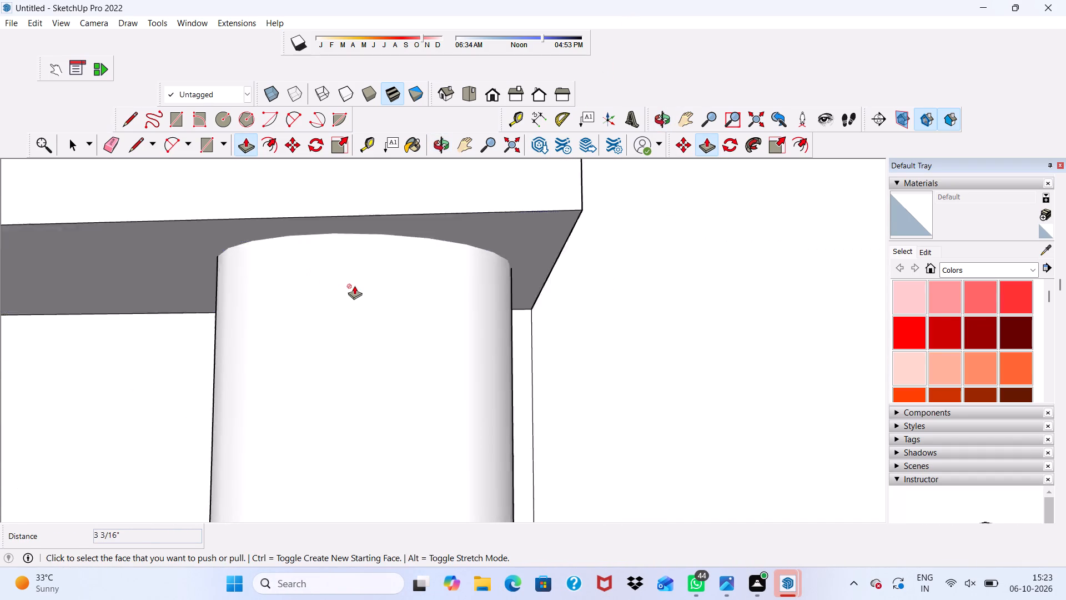
scroll(354, 286, "down", 8)
scroll(357, 288, "up", 1)
scroll(357, 288, "down", 7)
scroll(435, 291, "up", 1)
scroll(435, 342, "down", 15)
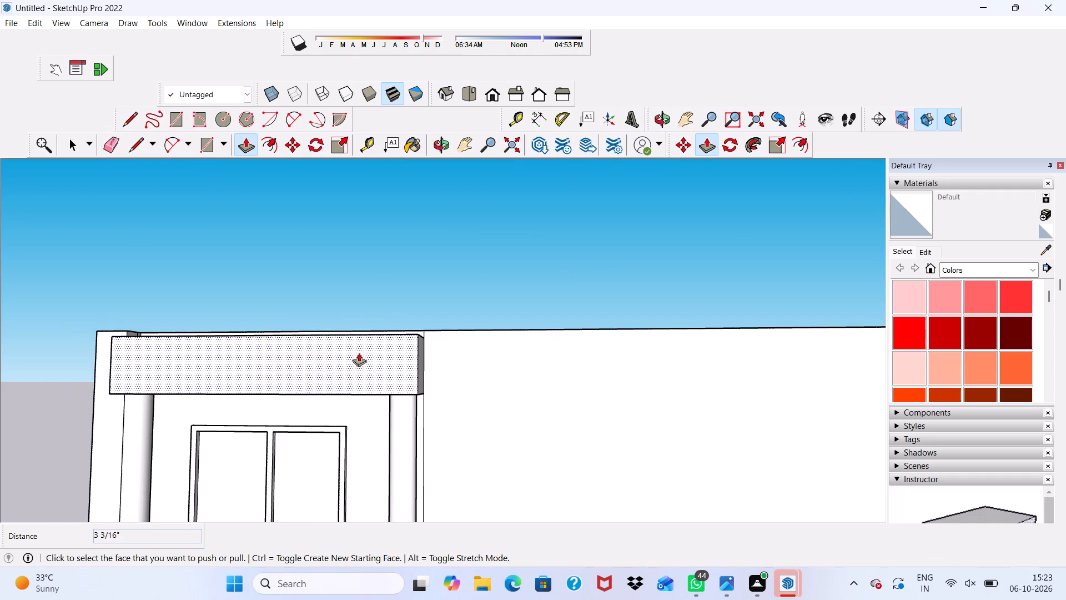
middle_click_drag(359, 353, 354, 461)
scroll(203, 306, "up", 5)
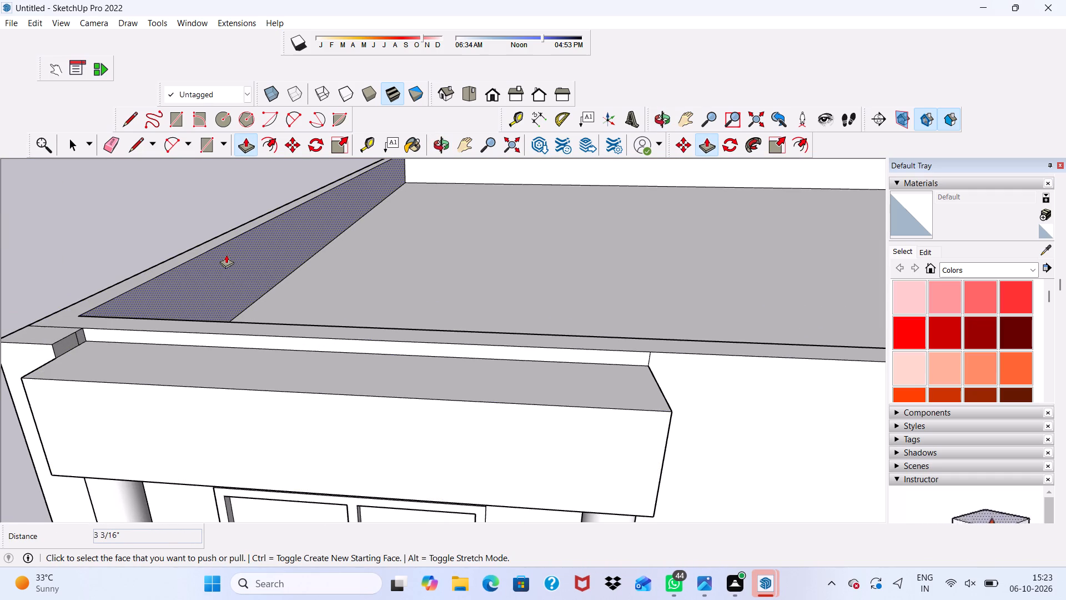
scroll(226, 254, "up", 2)
scroll(226, 254, "down", 8)
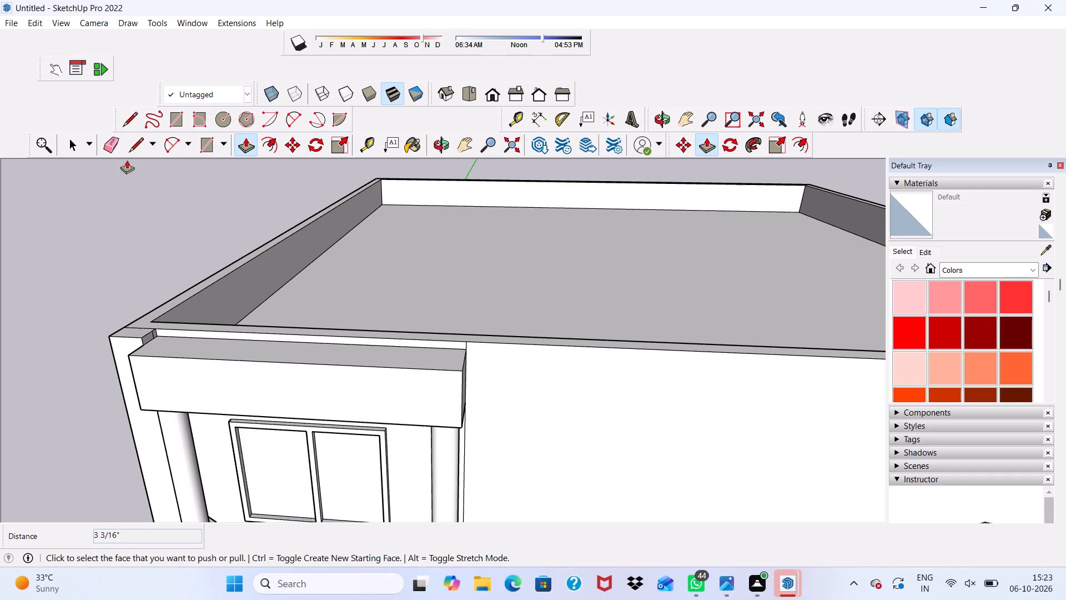
scroll(187, 140, "up", 3)
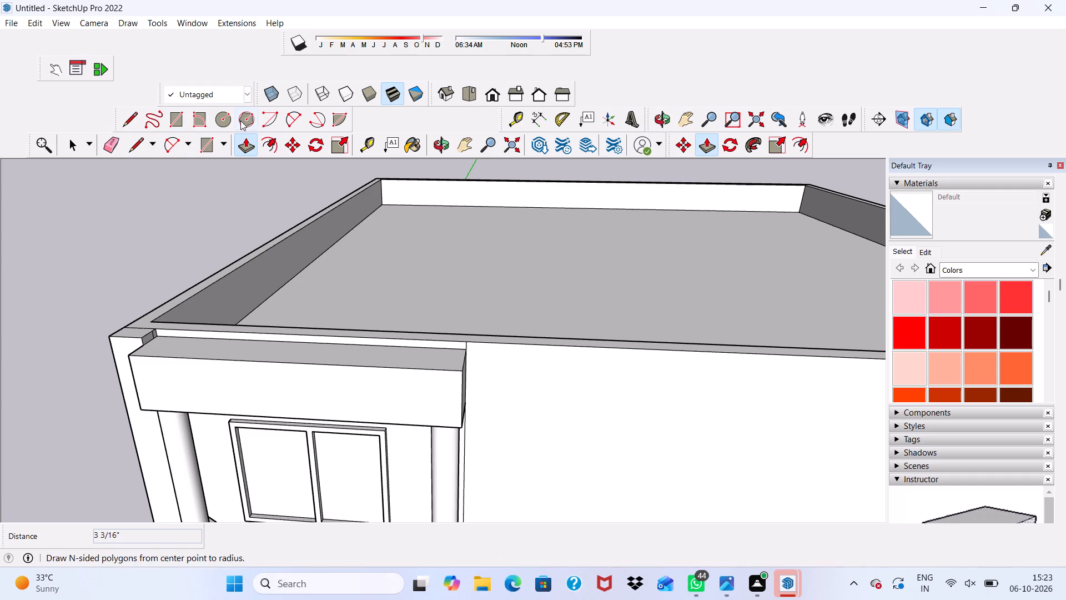
Offset the outline of the top beam's front face inward by 3".
left_click(270, 143)
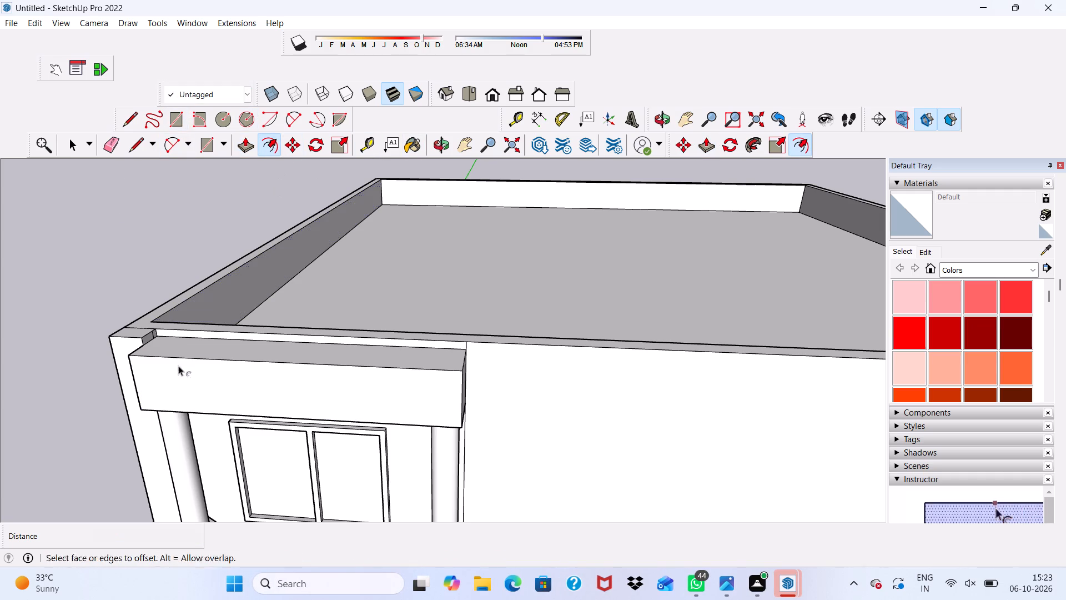
left_click(137, 376)
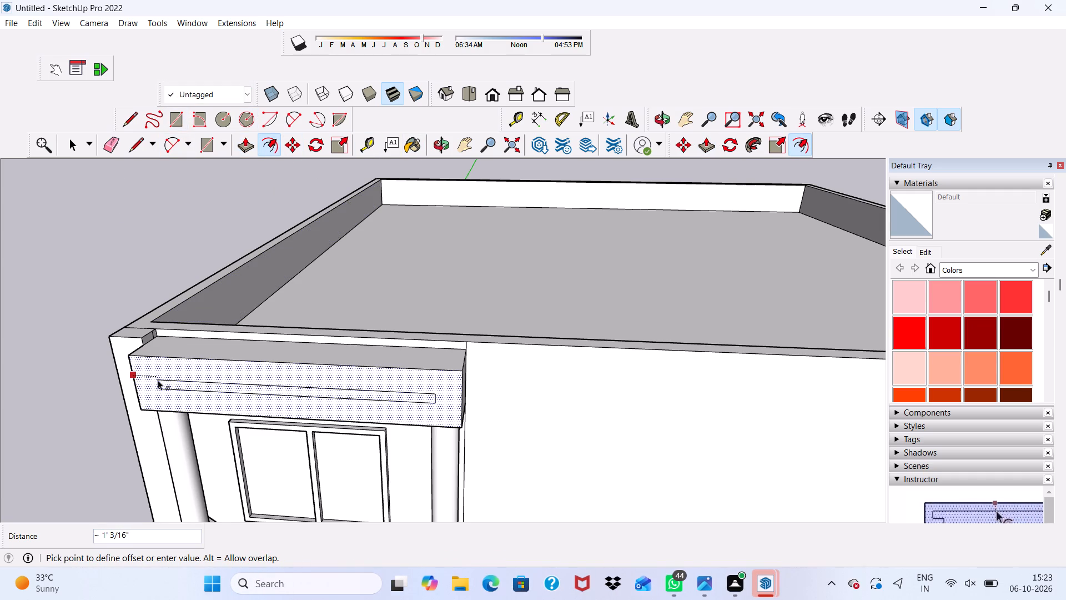
scroll(145, 373, "up", 2)
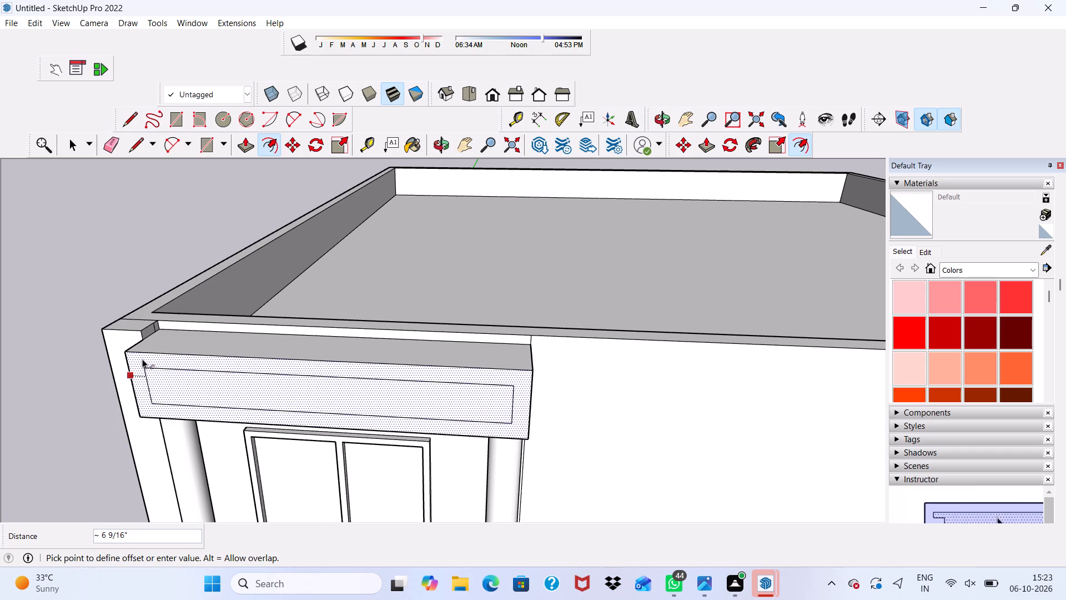
key("3")
key("shift+quotedbl")
key("Return")
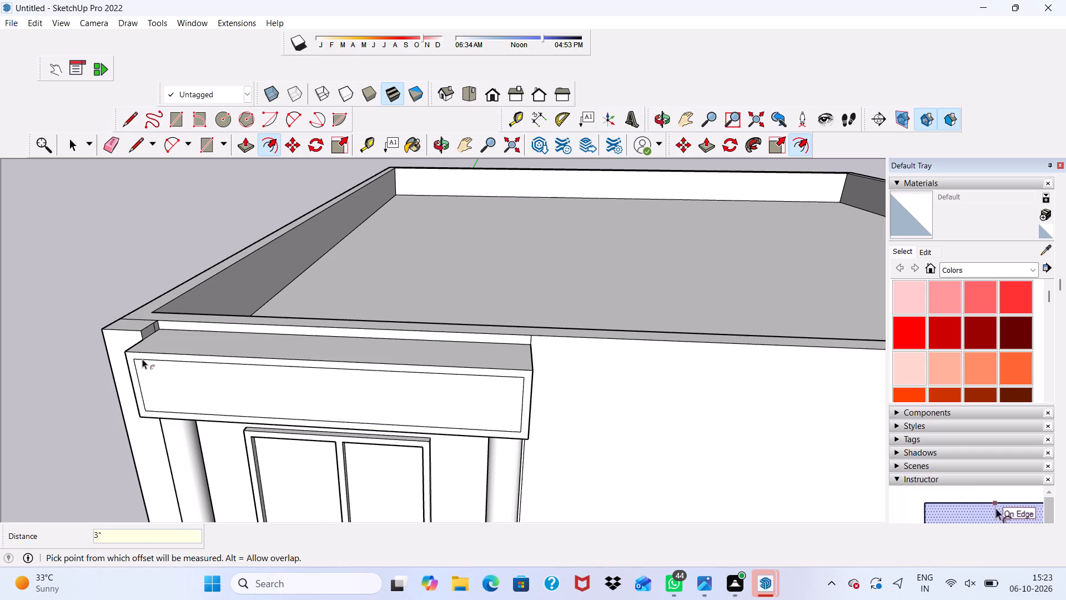
key("space")
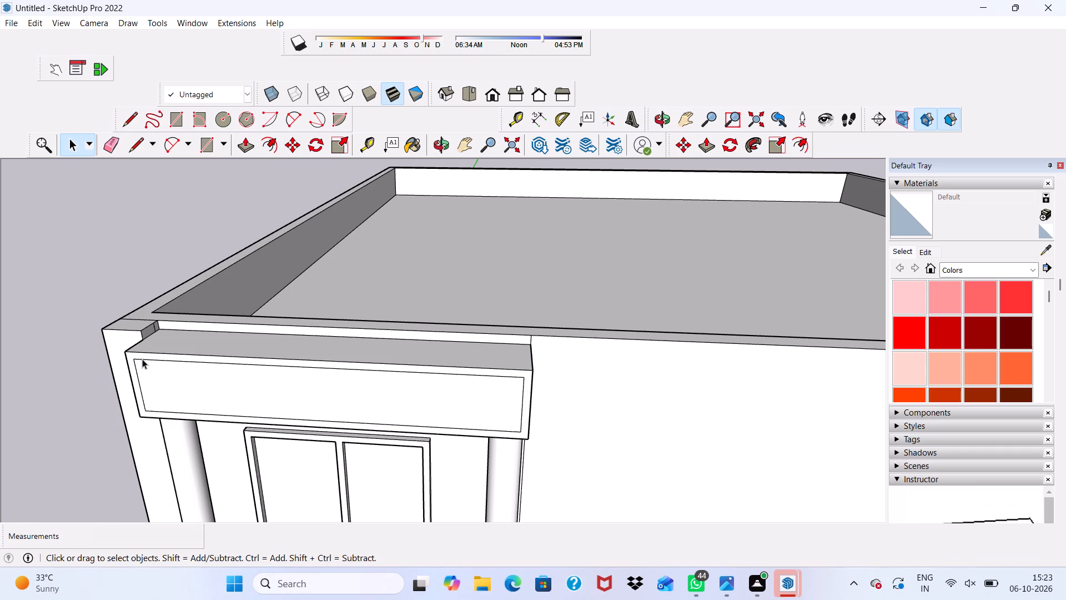
Erase the two short vertical edges of the offset outline on the top beam's front face.
scroll(142, 358, "down", 2)
scroll(142, 359, "up", 2)
scroll(142, 359, "down", 3)
middle_click_drag(159, 386, 233, 276)
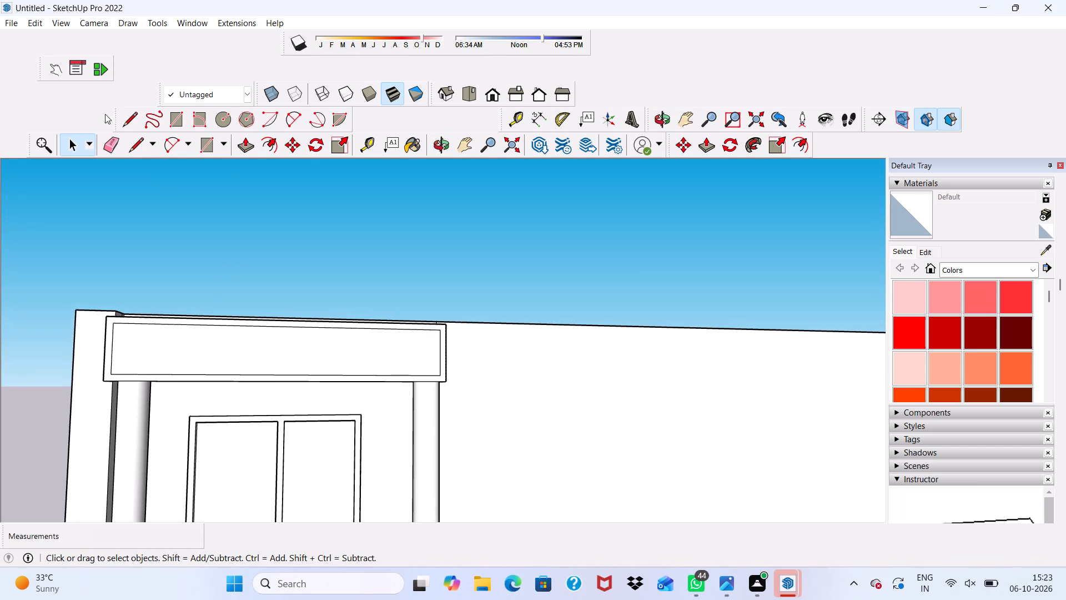
left_click(112, 139)
scroll(88, 313, "up", 3)
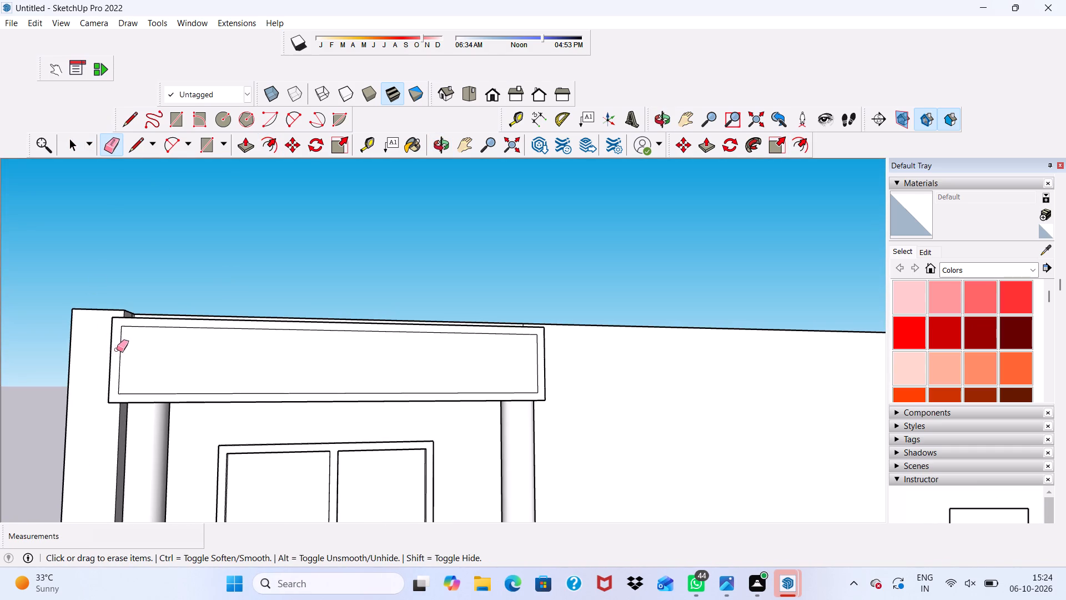
left_click(119, 347)
left_click(128, 347)
left_click(120, 357)
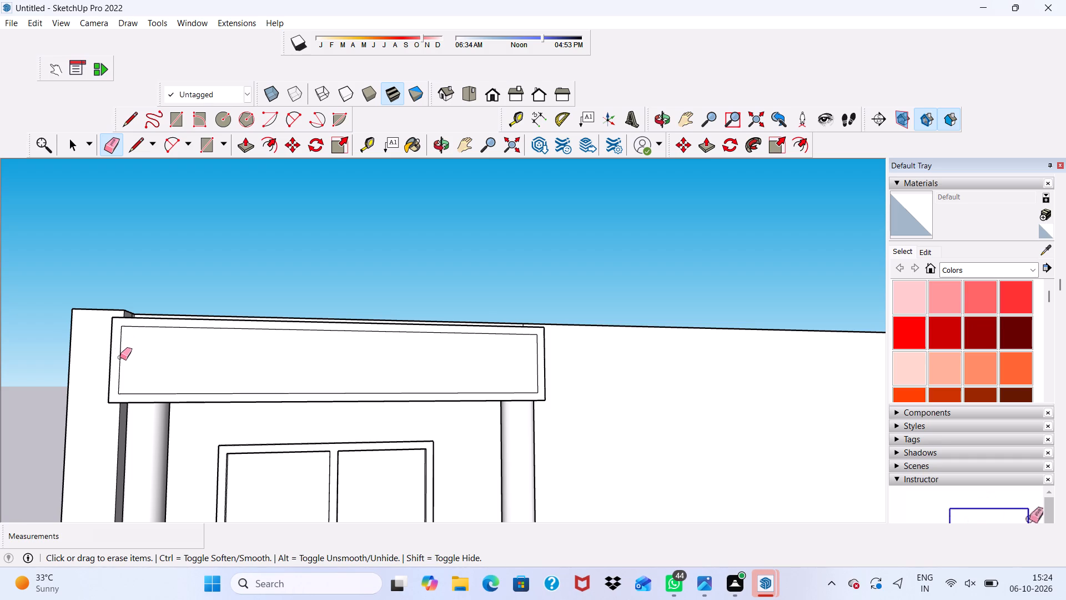
left_click(537, 358)
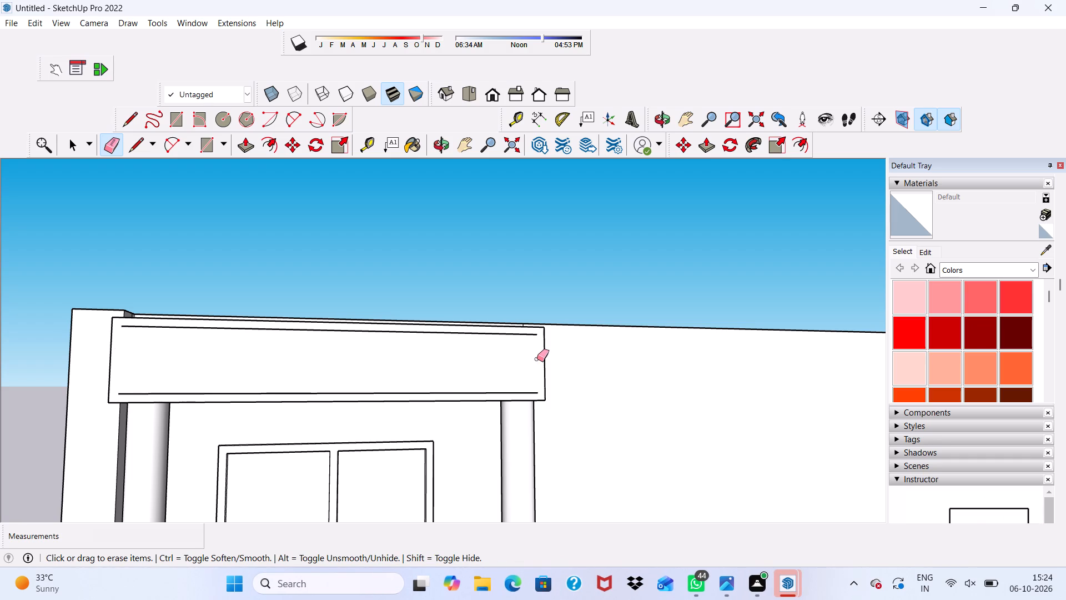
key("space")
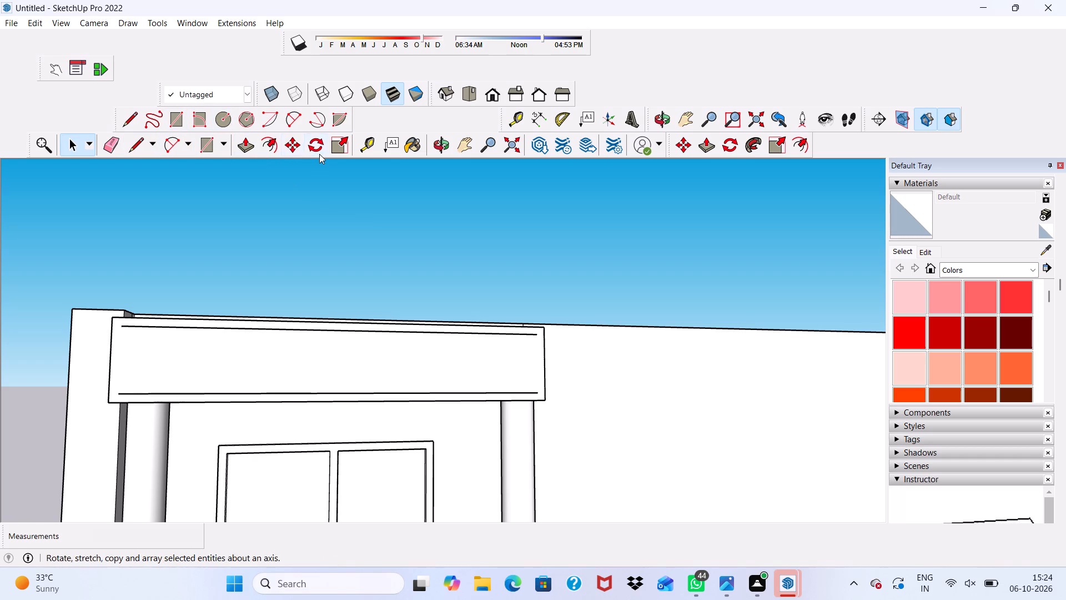
Draw an outward-bulging arc joining the two horizontal lines at the pilaster end of the beam face, with a bulge of about 7".
left_click(296, 116)
scroll(167, 390, "up", 3)
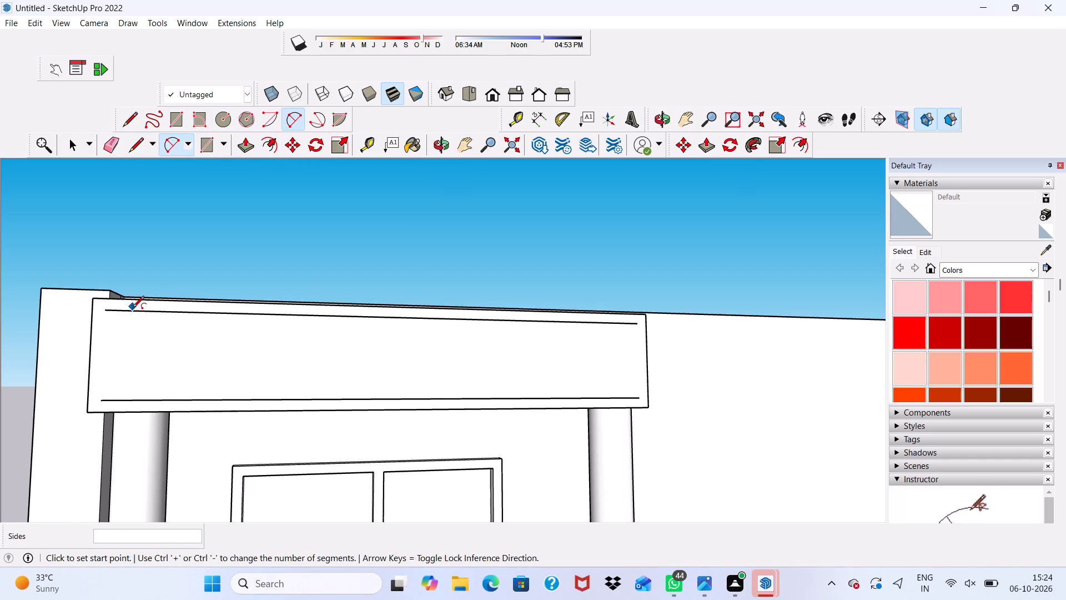
left_click(140, 313)
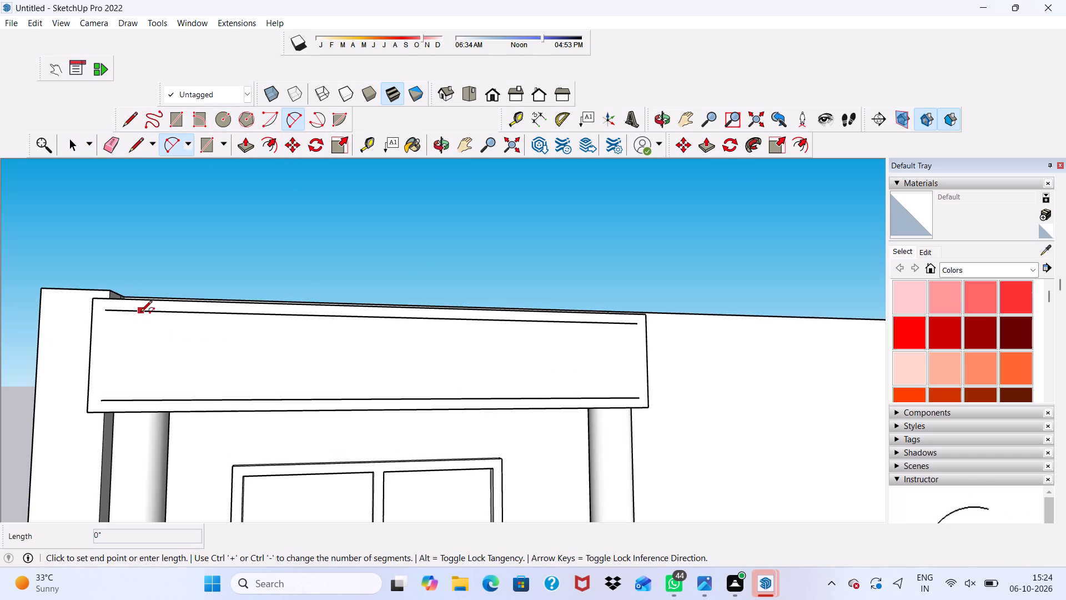
left_click(132, 402)
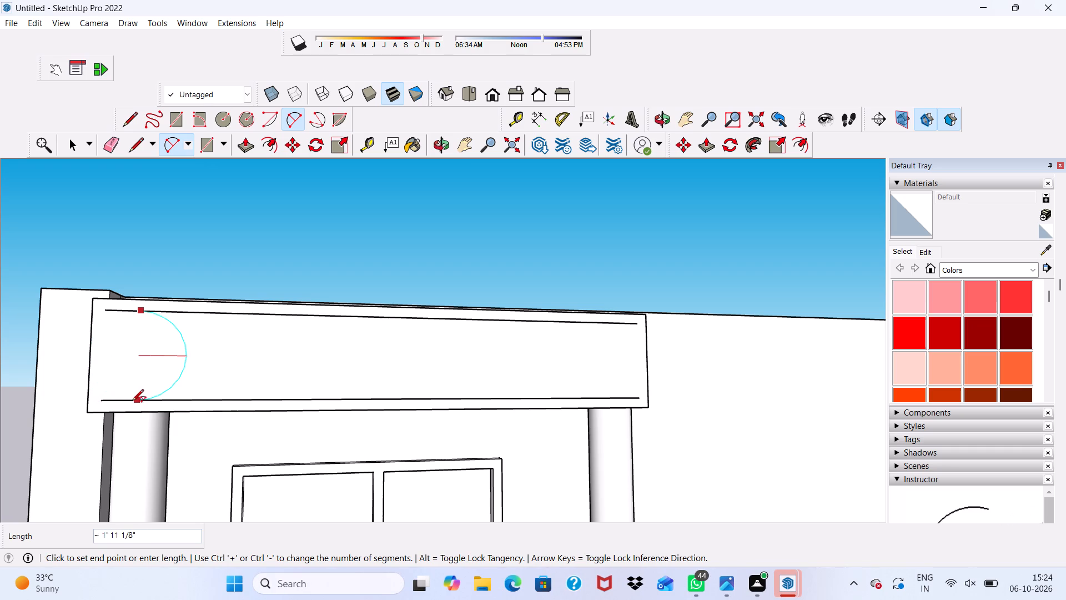
left_click(107, 361)
Draw a matching outward arc between the two lines at the beam face's other end, with a bulge of about 7".
scroll(107, 361, "up", 1)
scroll(107, 361, "down", 3)
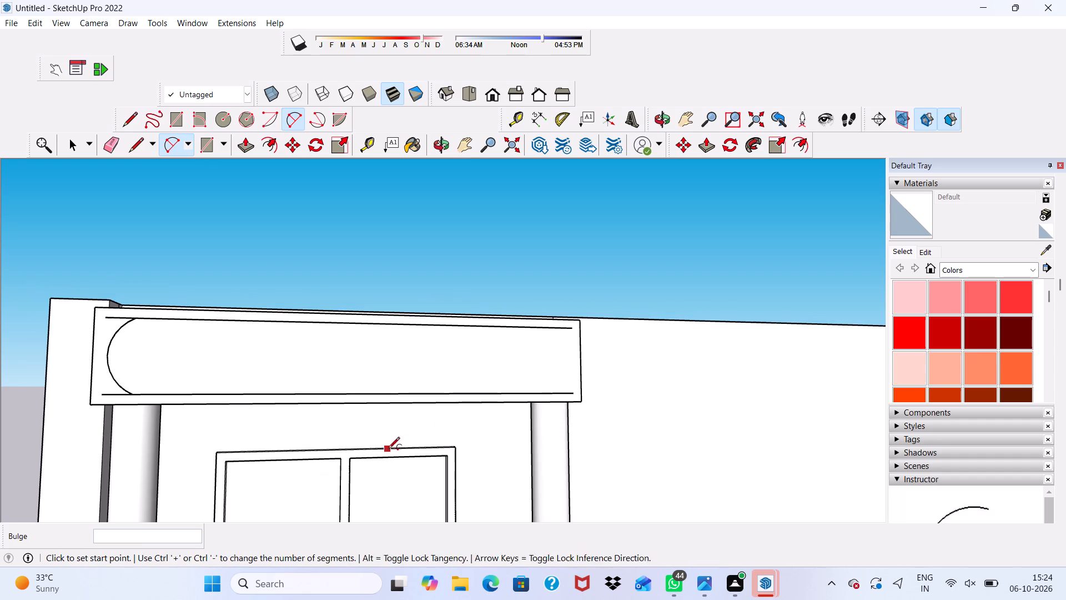
scroll(551, 324, "up", 4)
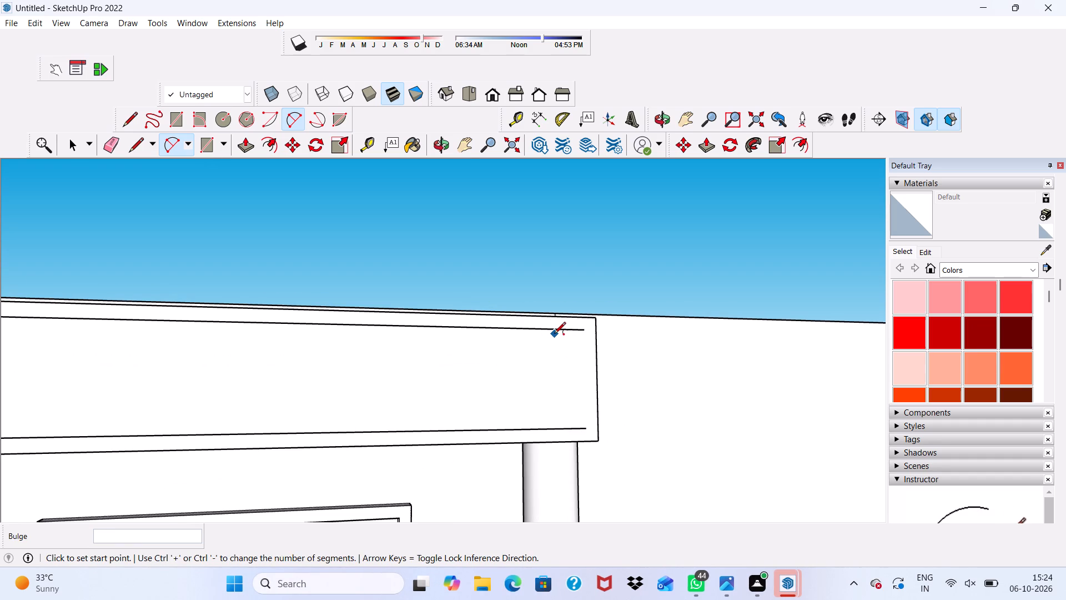
left_click(551, 329)
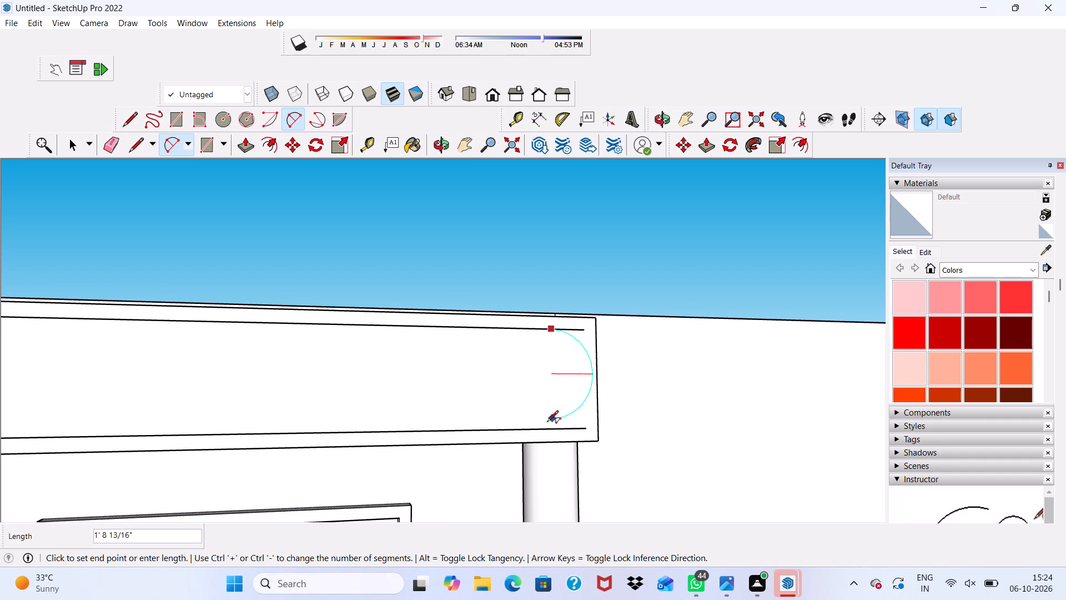
left_click(545, 427)
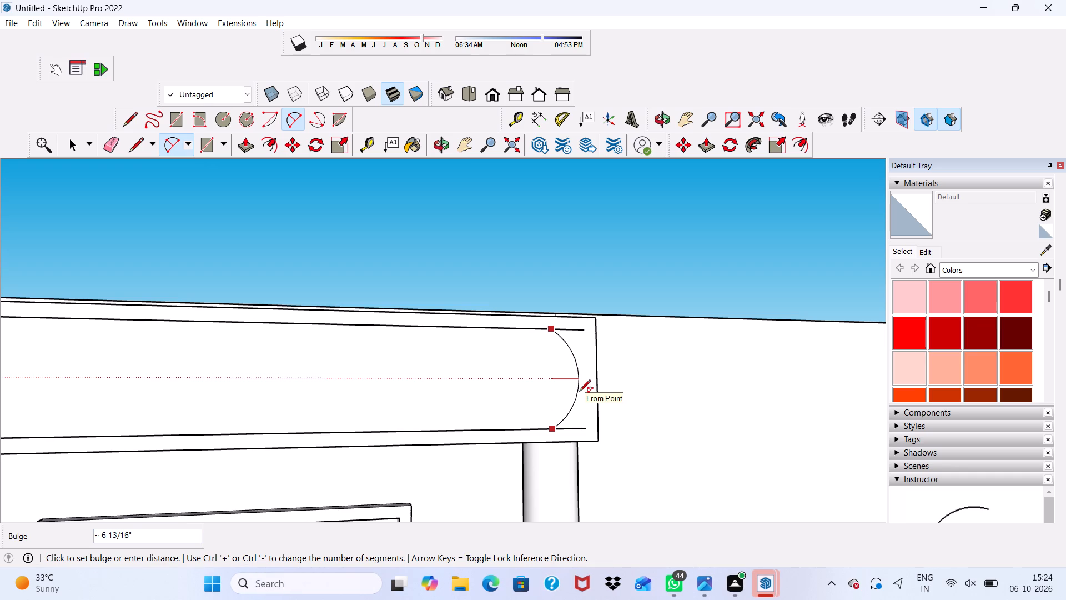
left_click(582, 389)
scroll(582, 389, "down", 4)
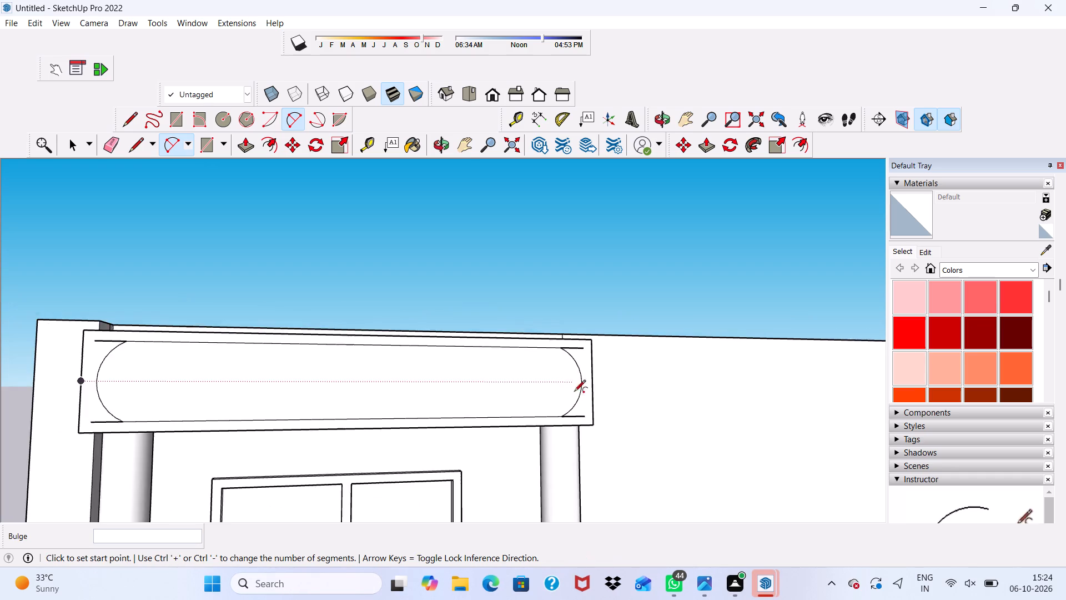
scroll(575, 392, "down", 3)
key("space")
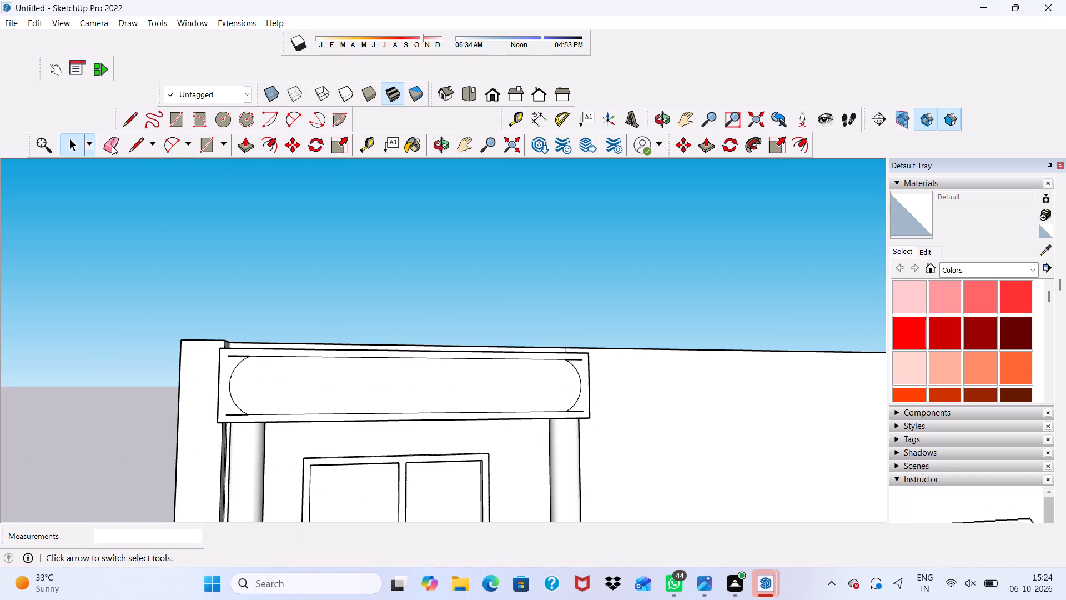
Erase the four leftover line stubs outside the two end arcs on the top beam's front face.
left_click(117, 133)
scroll(262, 507, "up", 9)
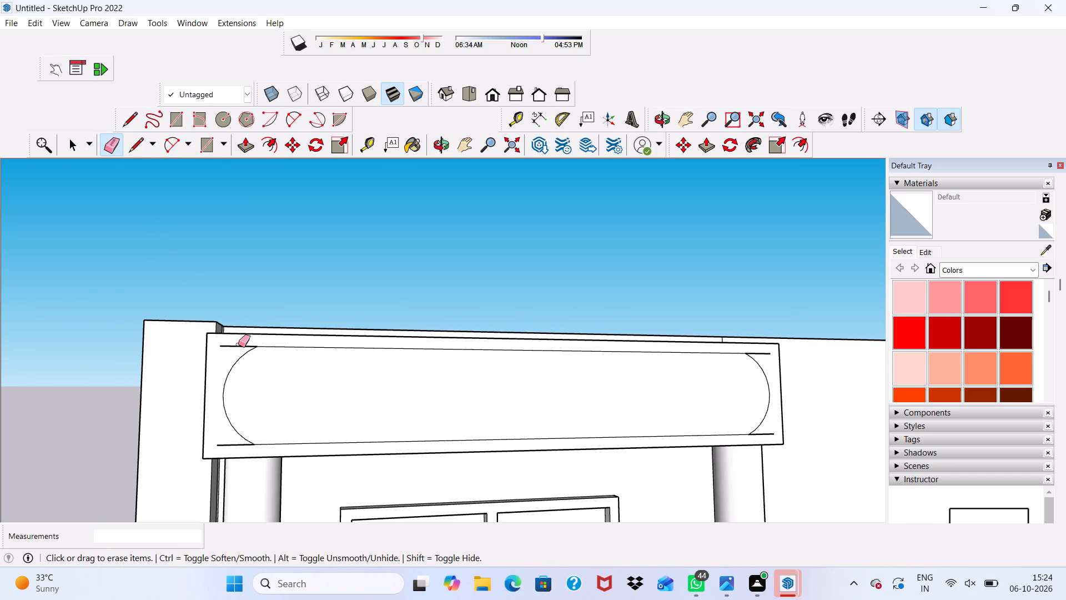
left_click(238, 344)
scroll(229, 449, "up", 8)
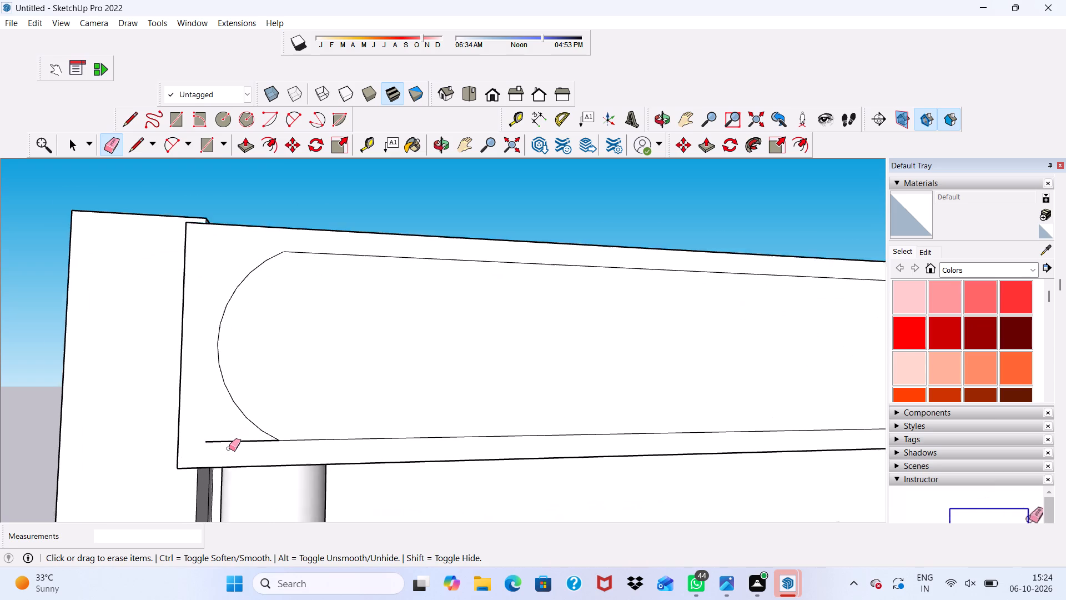
left_click_drag(235, 428, 235, 447)
scroll(235, 447, "down", 9)
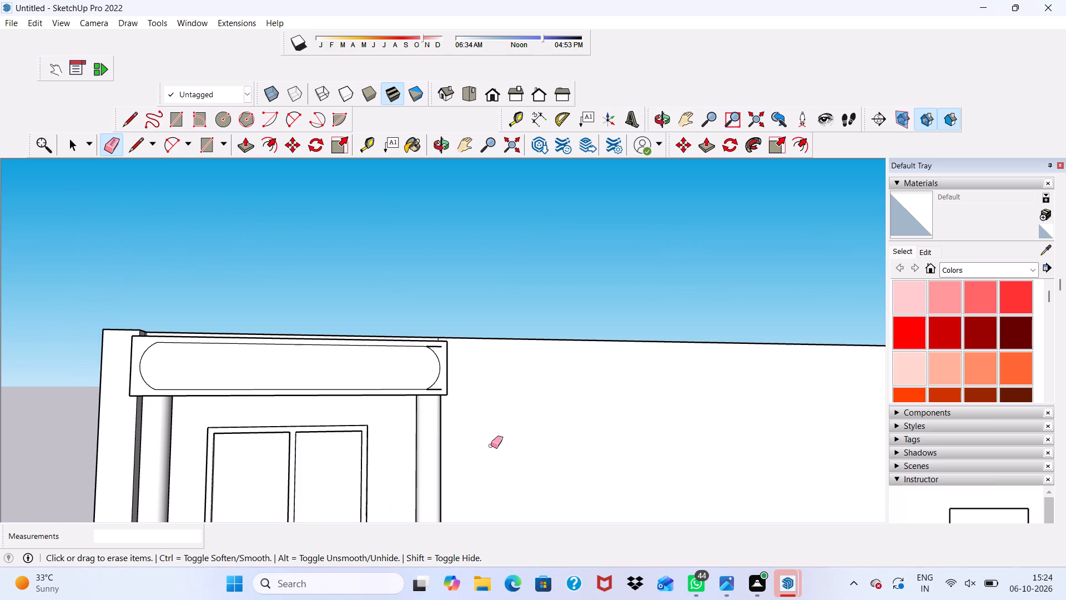
scroll(462, 357, "up", 10)
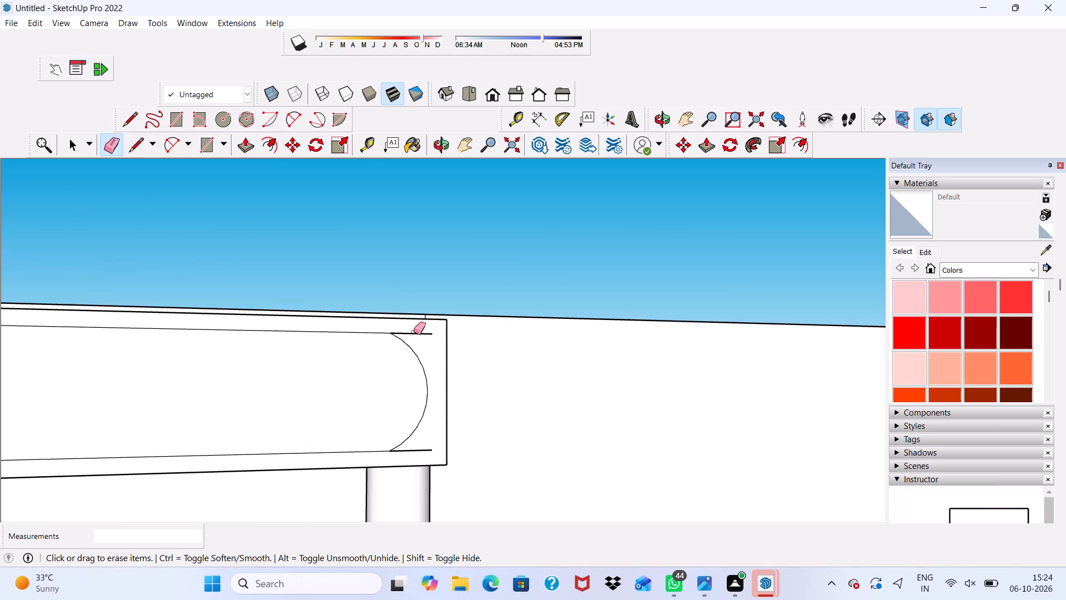
left_click_drag(414, 332, 414, 338)
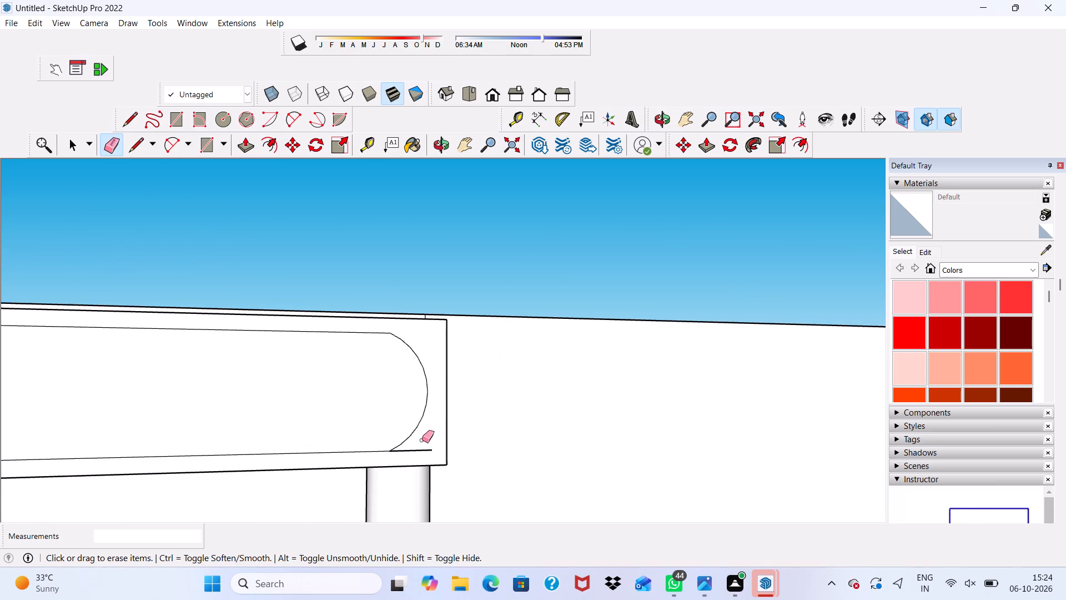
left_click_drag(422, 440, 422, 457)
scroll(422, 457, "down", 9)
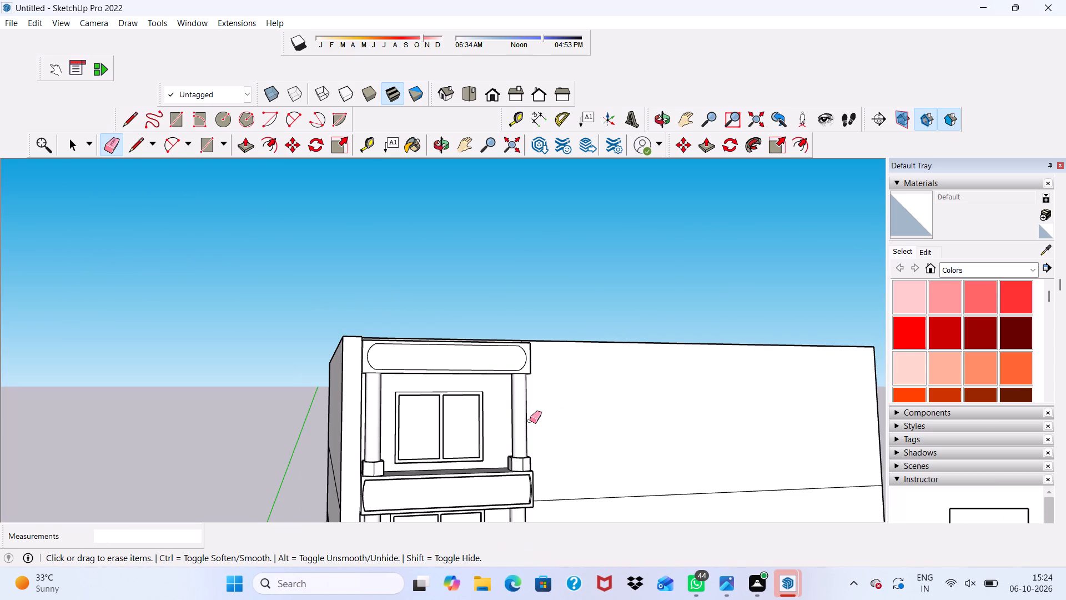
right_click(530, 421)
key("space")
left_click(189, 228)
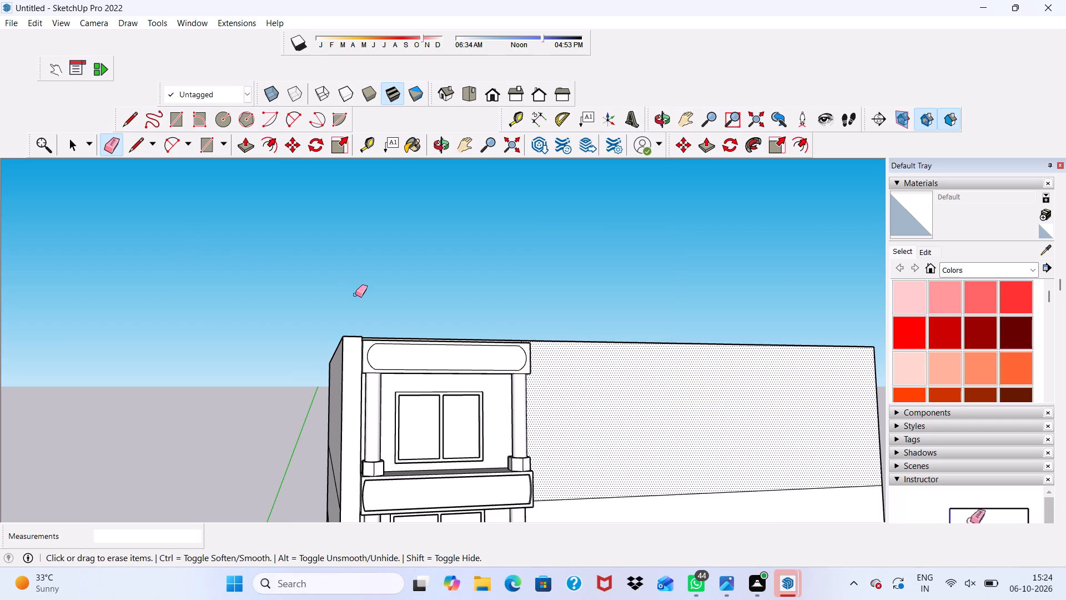
Pull the border face around the arc-ended panel on the top beam outward by 3".
scroll(357, 295, "up", 2)
key("space")
scroll(361, 299, "up", 8)
scroll(246, 327, "down", 6)
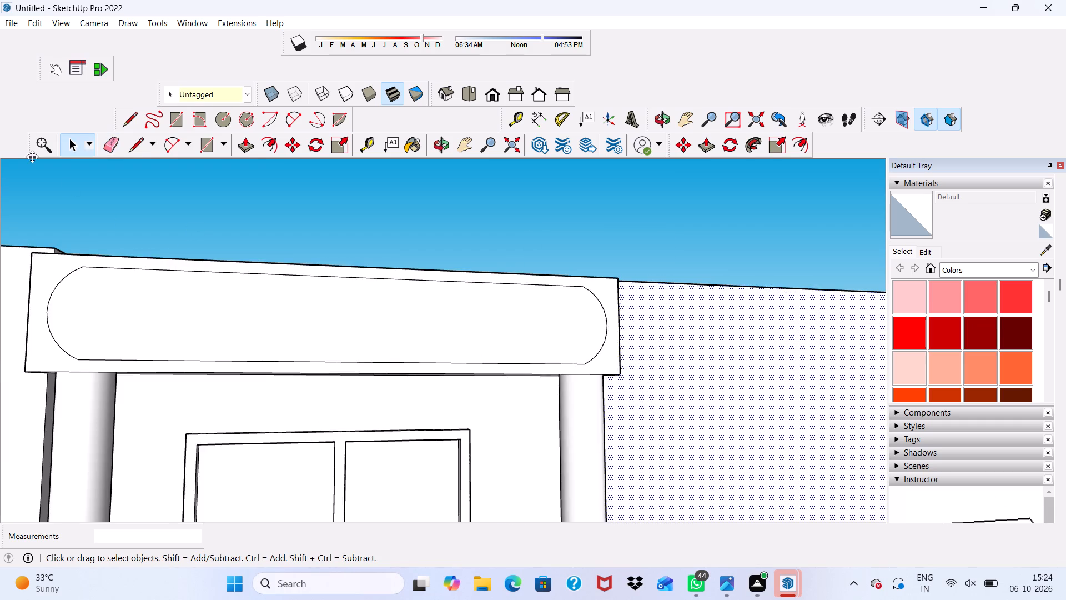
scroll(32, 157, "down", 3)
scroll(101, 342, "up", 4)
left_click(33, 322)
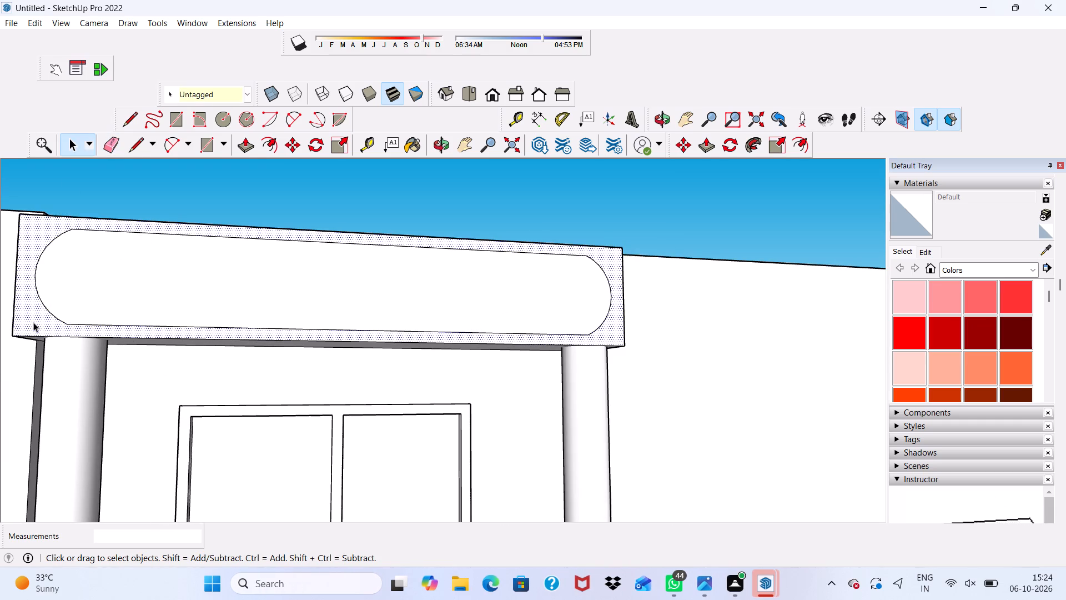
left_click(241, 143)
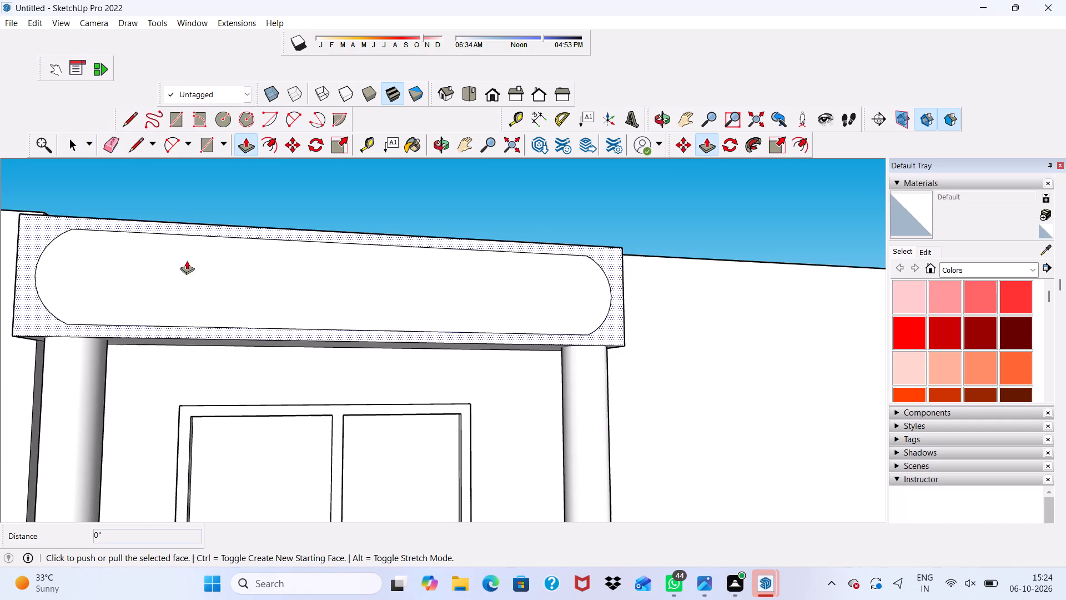
scroll(163, 305, "up", 3)
left_click(0, 358)
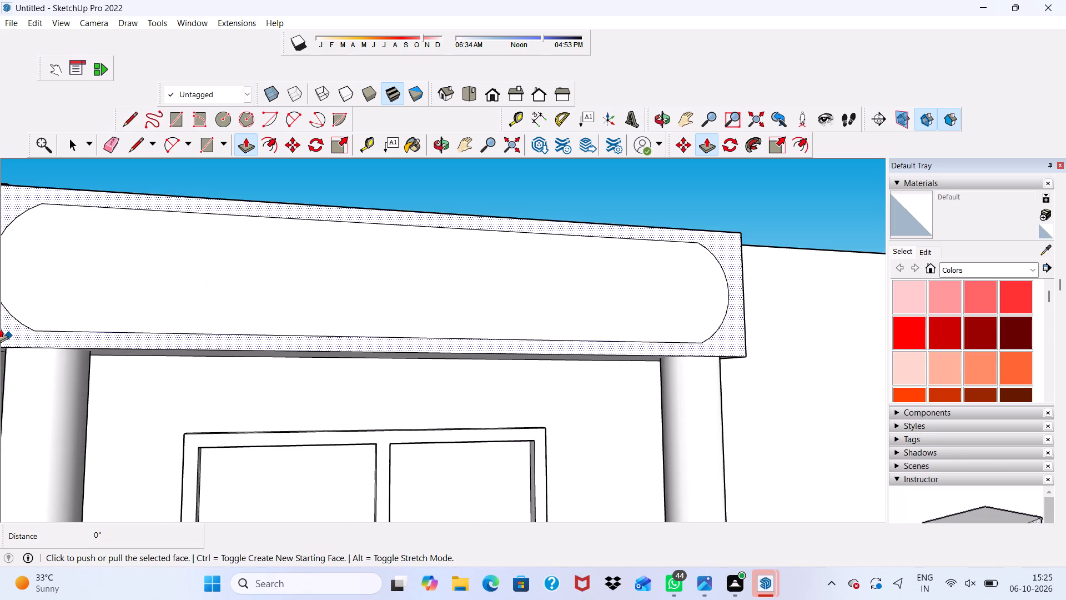
scroll(68, 311, "down", 2)
scroll(133, 301, "down", 4)
scroll(228, 286, "down", 2)
scroll(47, 325, "up", 4)
left_click(92, 306)
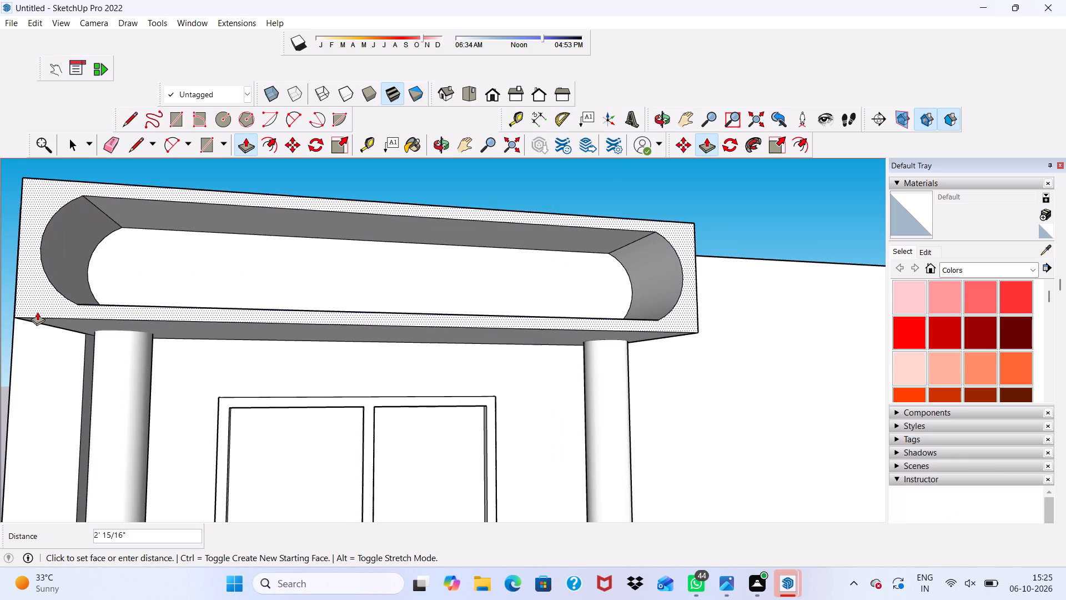
key("3")
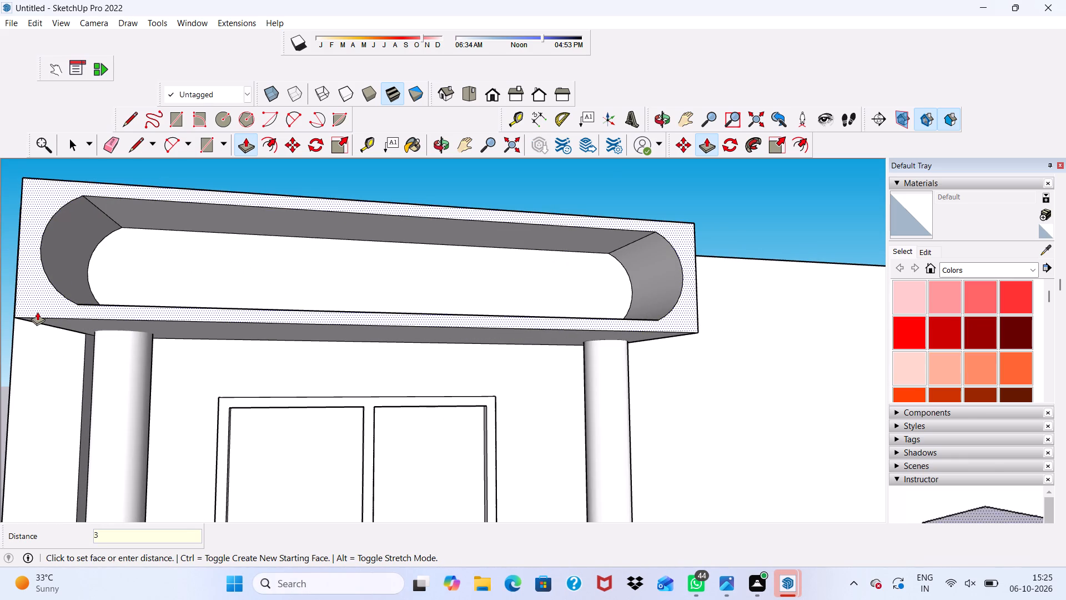
key("shift+quotedbl")
key("Return")
Push the top face of the corner pilaster down 4", level with the top of the beam.
scroll(37, 312, "down", 3)
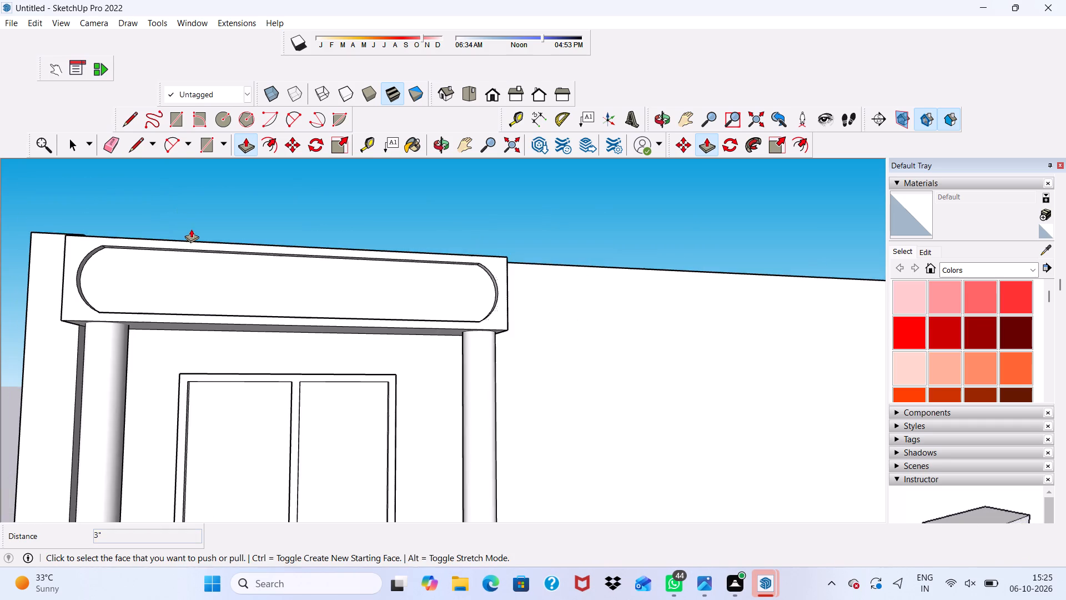
scroll(191, 229, "down", 3)
scroll(182, 292, "up", 1)
middle_click_drag(186, 298, 61, 379)
key("space")
scroll(61, 379, "down", 2)
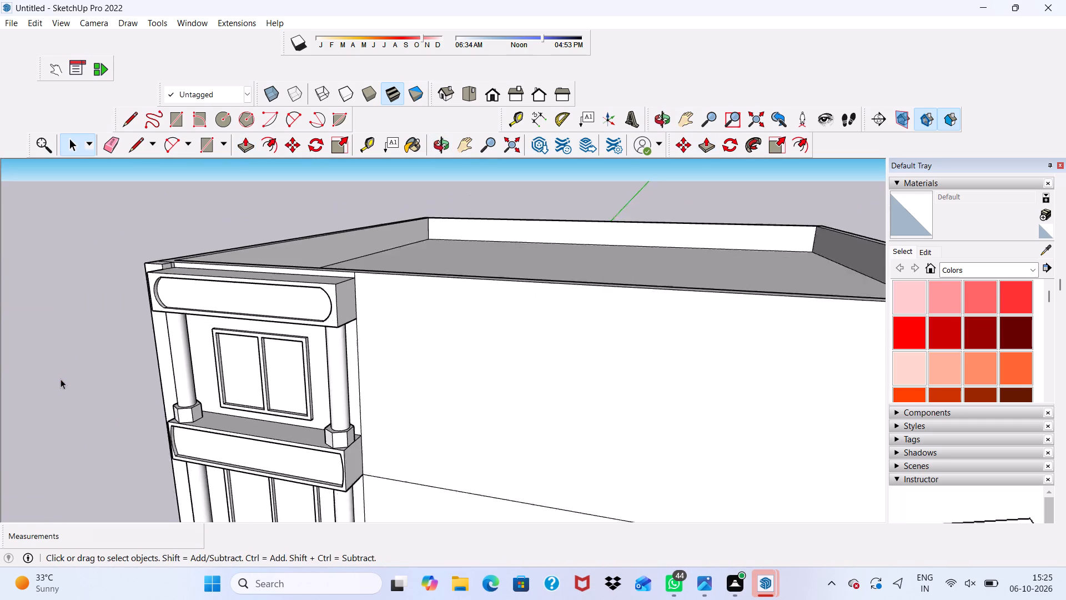
scroll(61, 379, "down", 1)
middle_click_drag(157, 339, 197, 447)
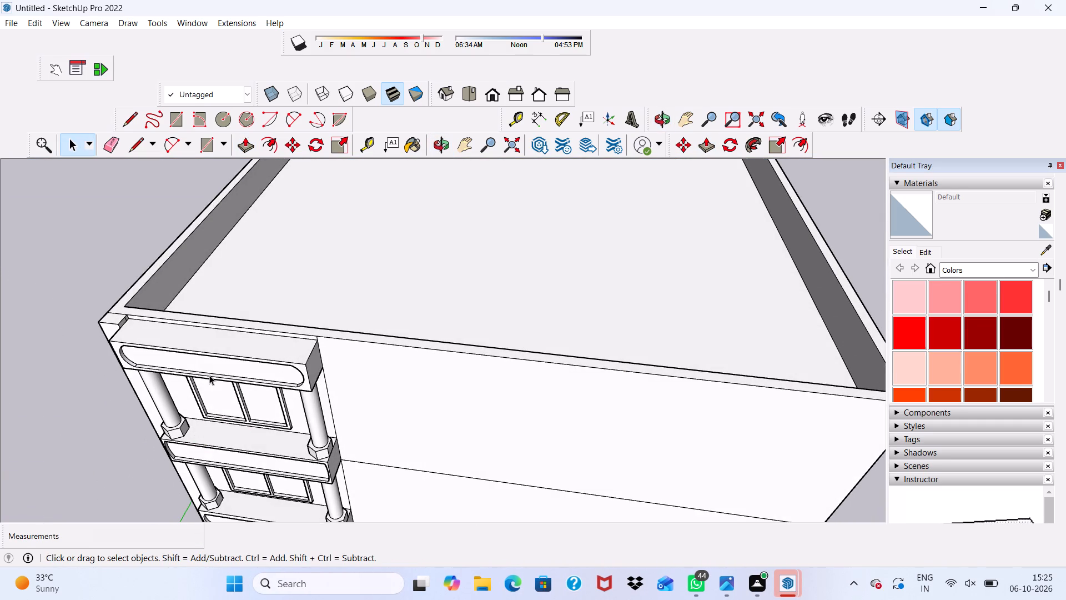
scroll(209, 375, "up", 4)
scroll(209, 375, "down", 4)
middle_click_drag(209, 375, 206, 408)
scroll(213, 355, "up", 2)
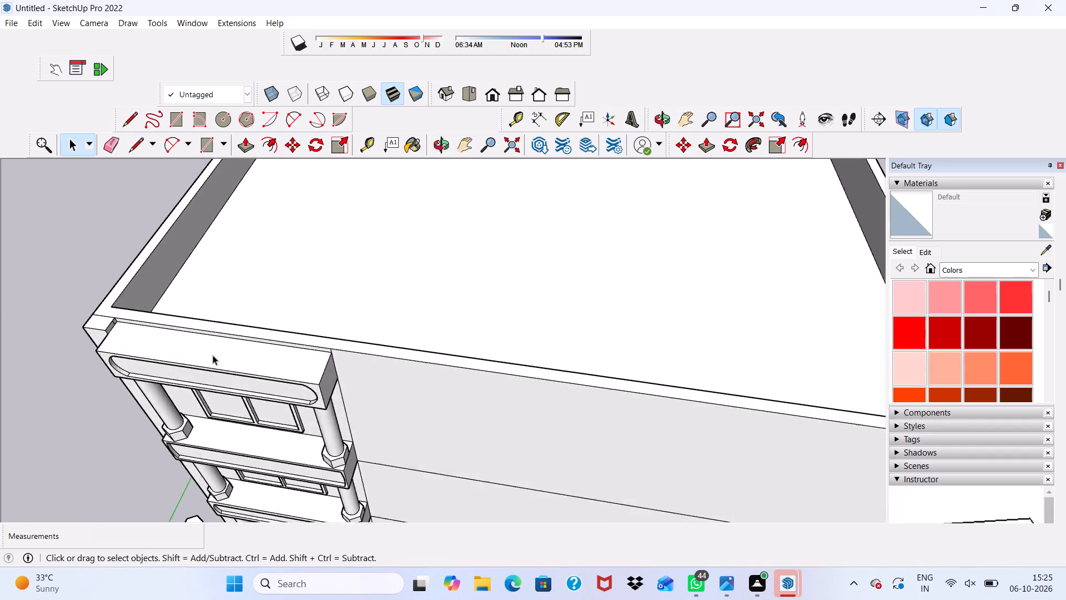
scroll(213, 355, "up", 12)
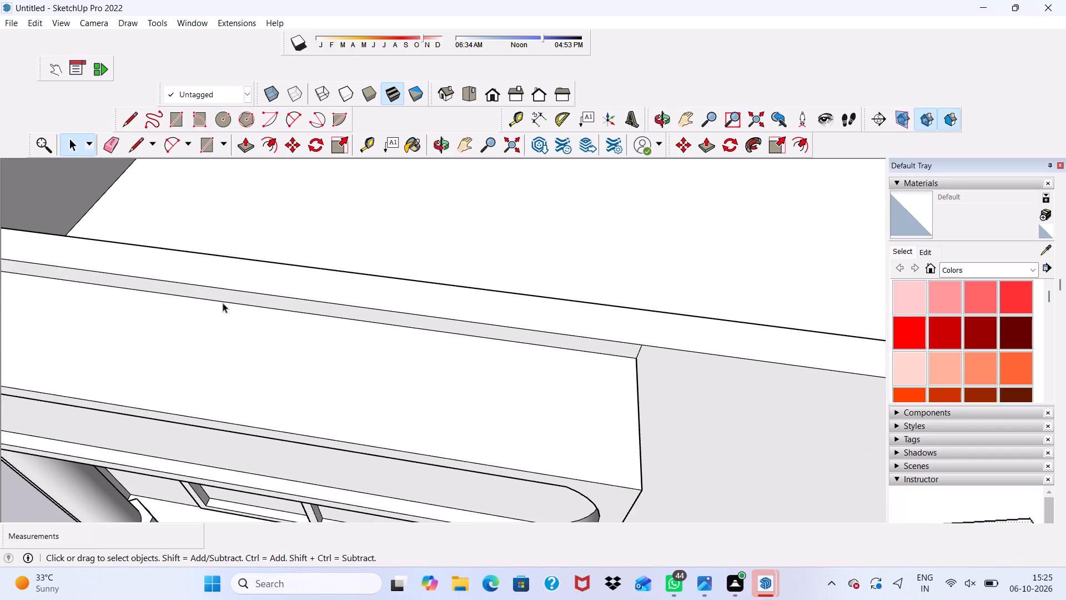
scroll(223, 303, "up", 4)
left_click(233, 292)
scroll(233, 292, "down", 10)
scroll(67, 229, "up", 3)
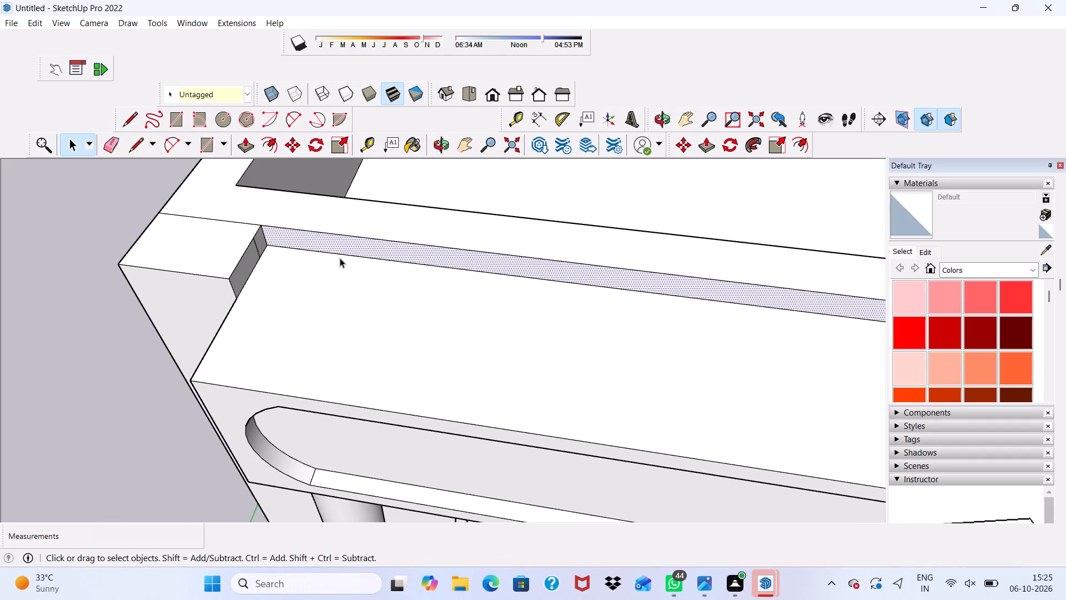
scroll(271, 238, "up", 4)
left_click(208, 243)
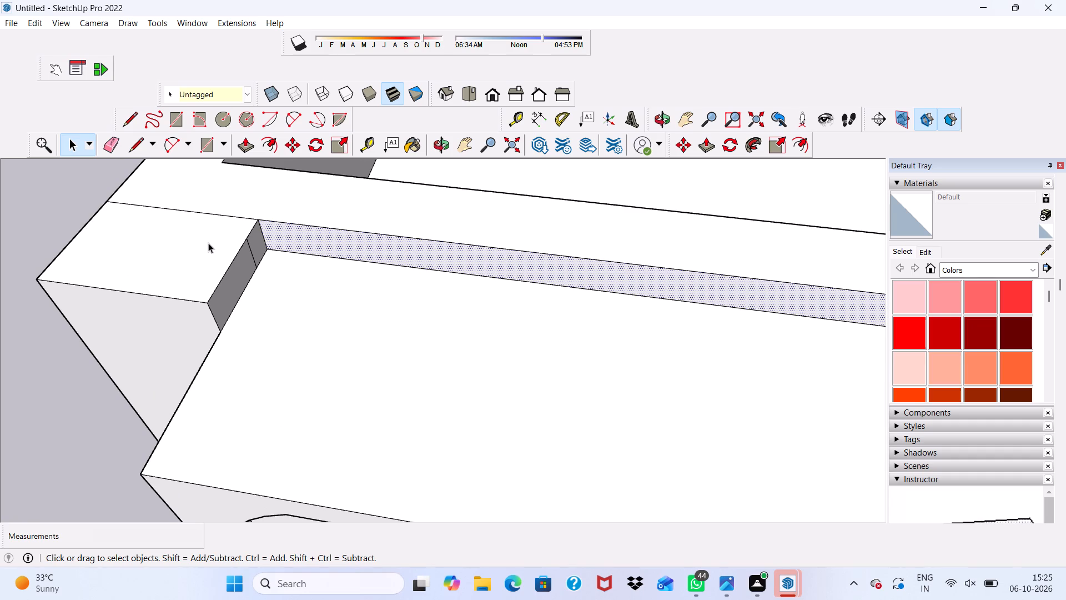
scroll(114, 137, "up", 2)
left_click(118, 140)
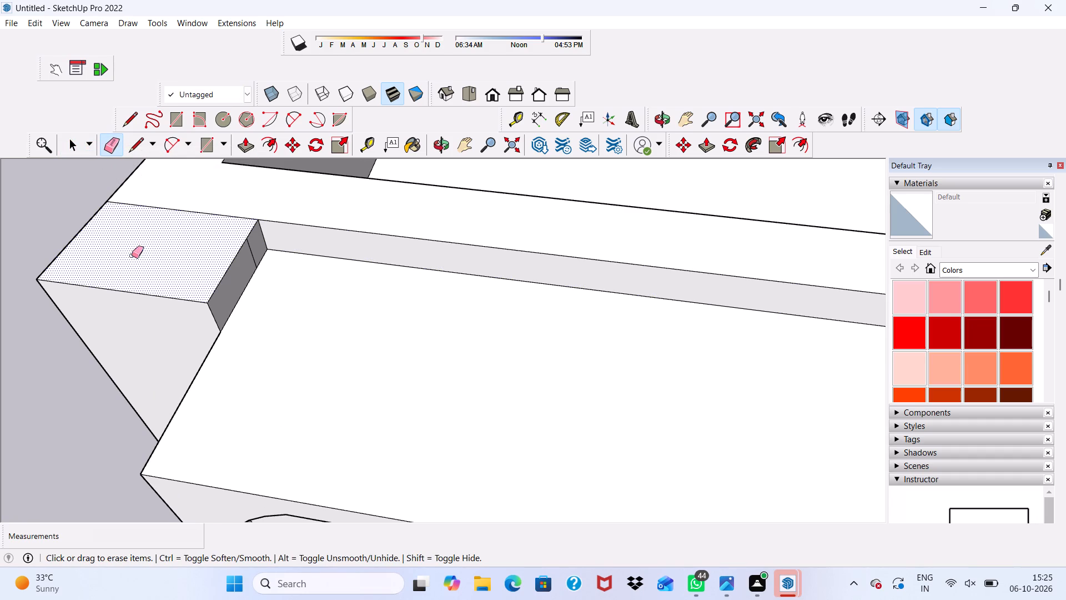
left_click(249, 144)
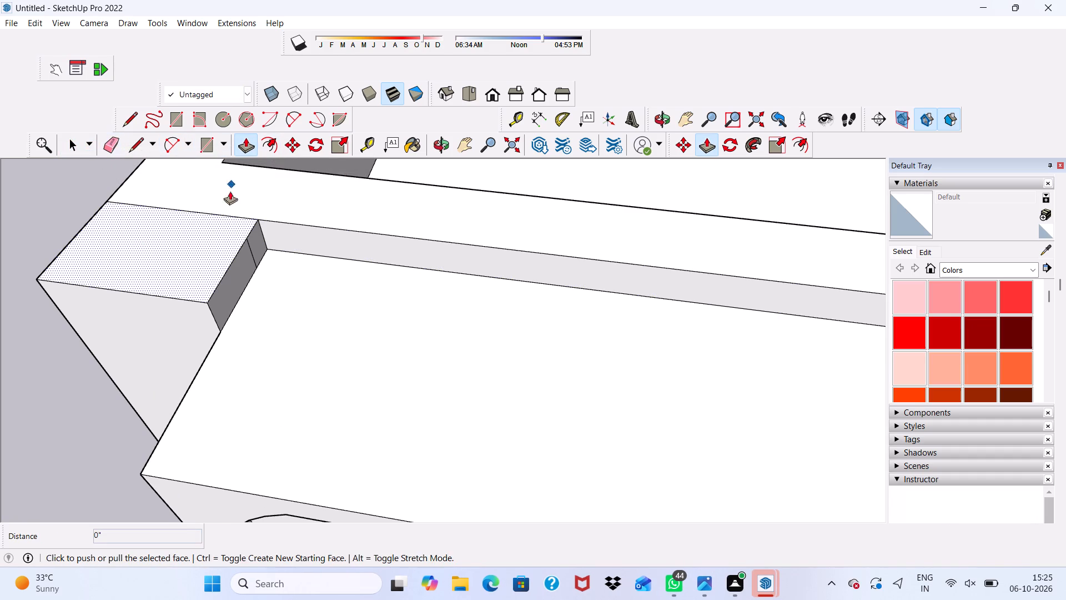
left_click_drag(190, 245, 201, 277)
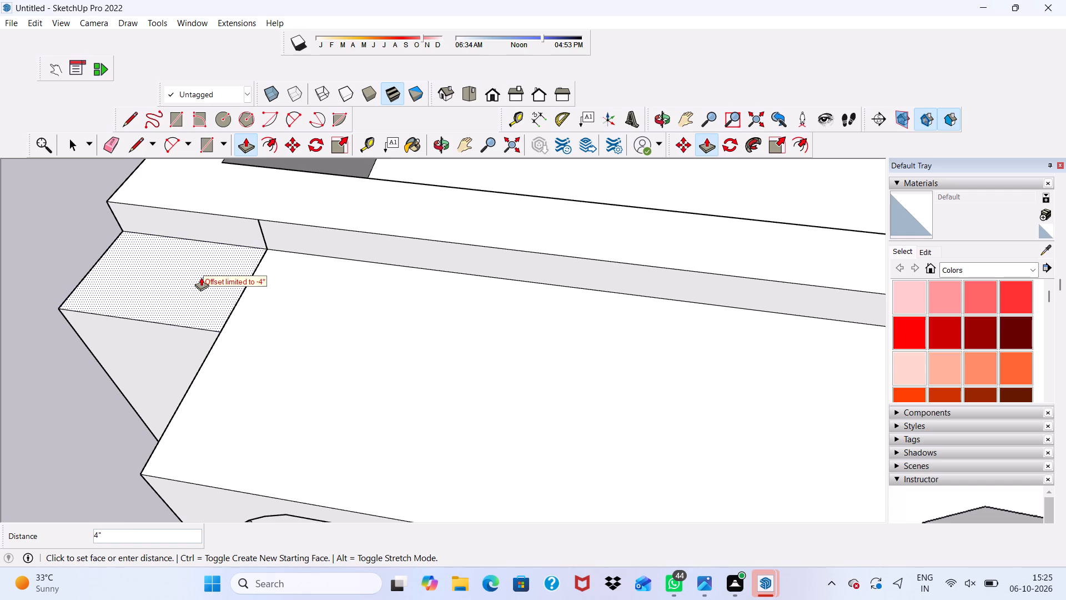
left_click_drag(201, 277, 201, 278)
Pull the short parapet face above the corner pilaster forward about 2' 7", past the front of the beam.
scroll(250, 203, "up", 3)
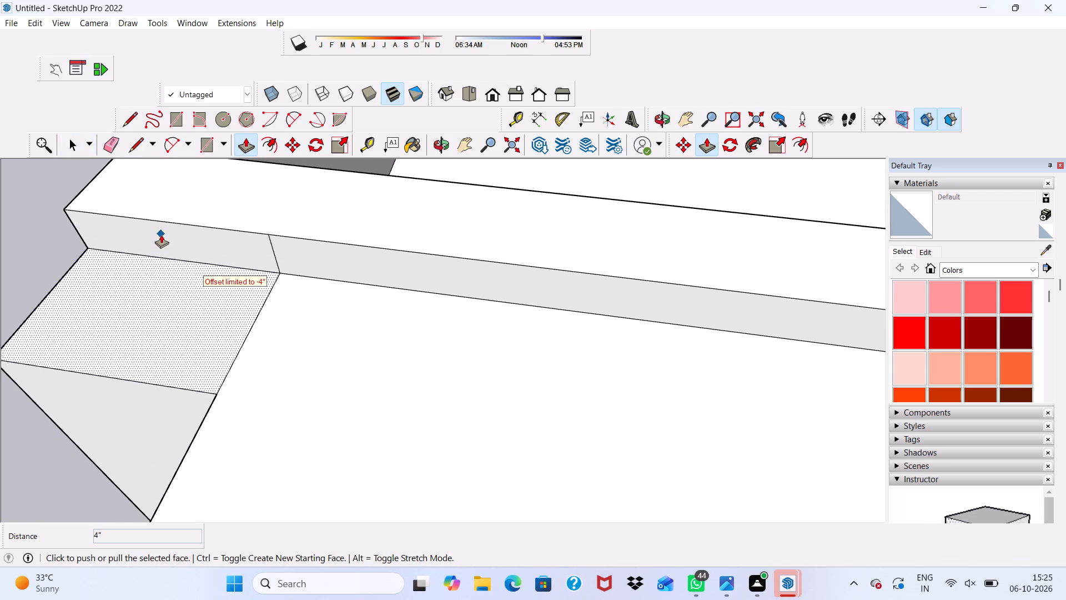
key("space")
left_click(160, 247)
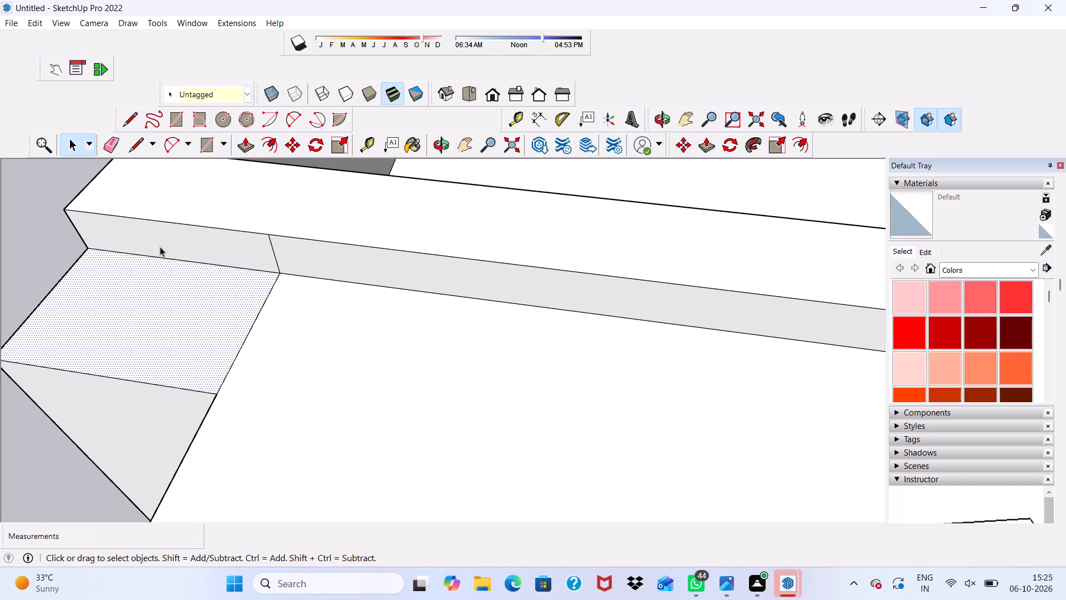
left_click(242, 145)
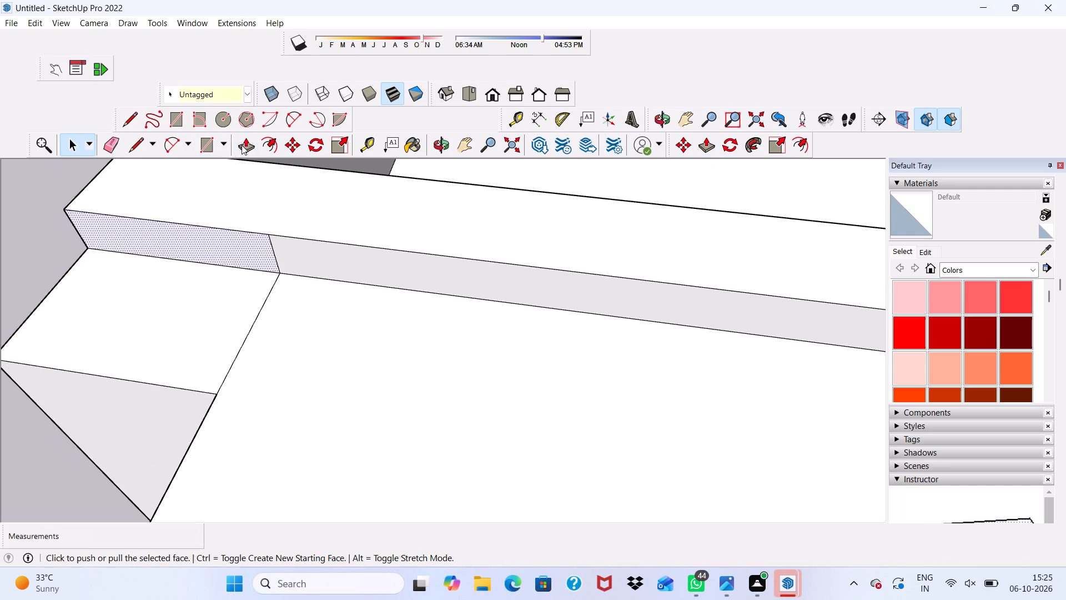
left_click(201, 245)
scroll(201, 245, "down", 7)
scroll(183, 273, "up", 1)
scroll(182, 276, "down", 4)
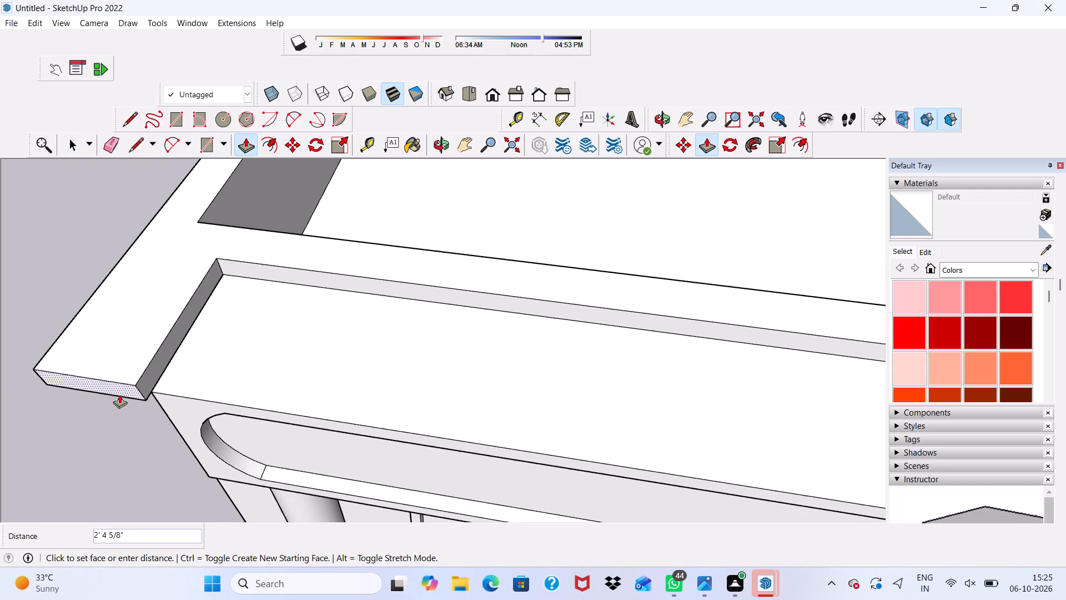
scroll(133, 416, "up", 3)
scroll(133, 416, "down", 4)
middle_click_drag(133, 415, 164, 228)
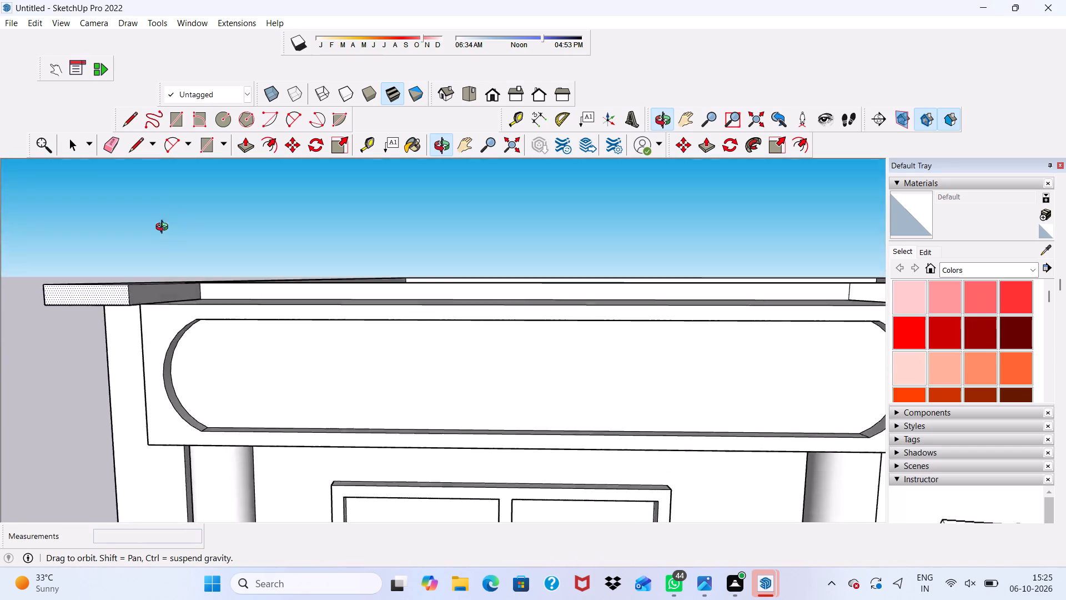
middle_click_drag(164, 228, 139, 204)
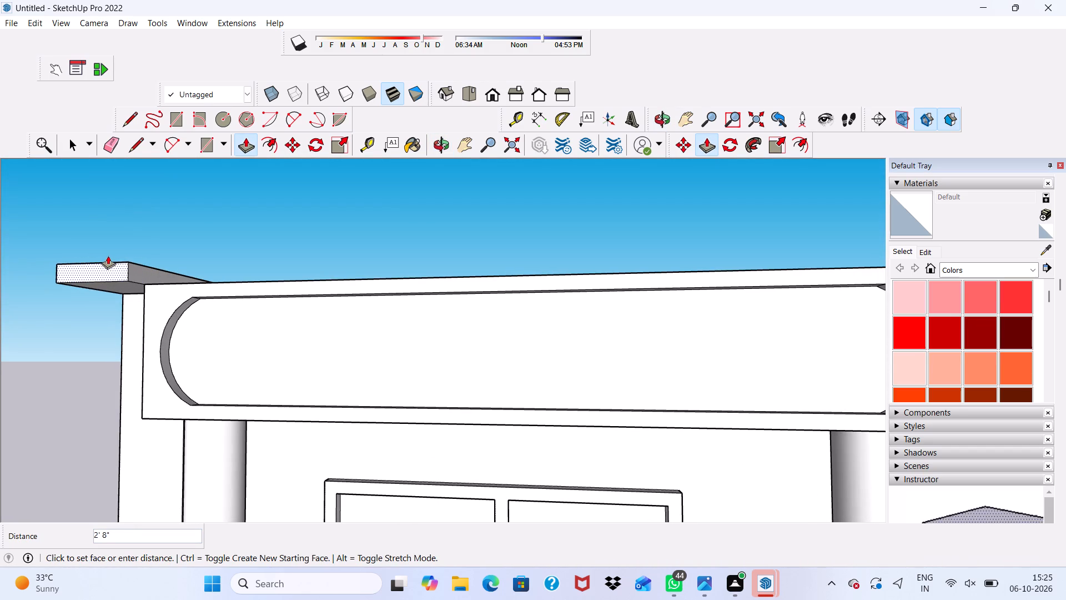
left_click(113, 252)
scroll(114, 259, "down", 5)
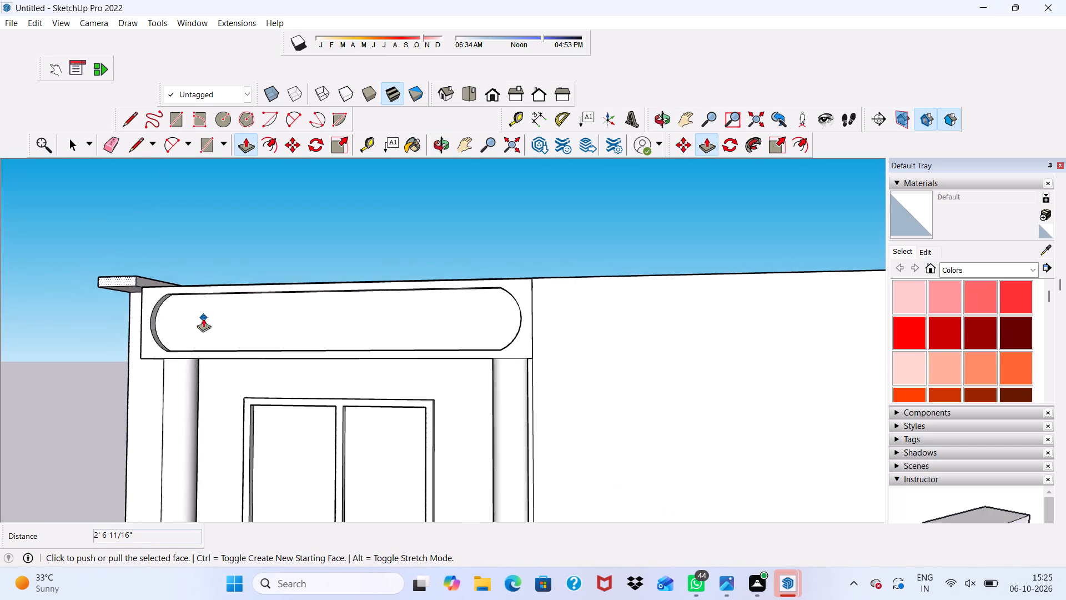
Pull the parapet strip face above the top beam forward about 2' 7", flush with the projecting corner piece.
middle_click_drag(203, 318, 155, 394)
scroll(240, 256, "up", 9)
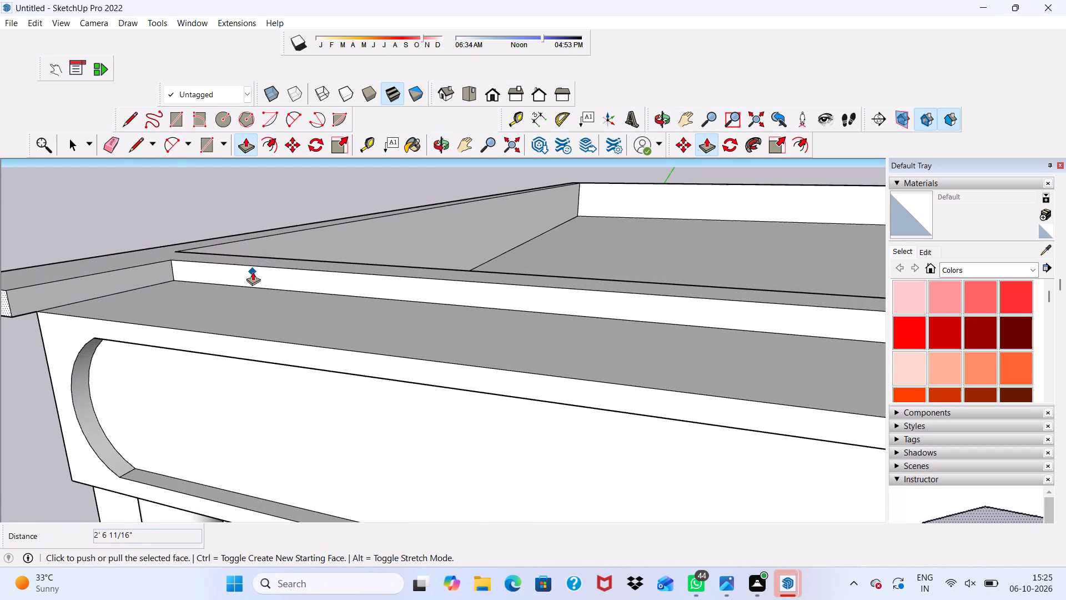
key("space")
left_click(341, 291)
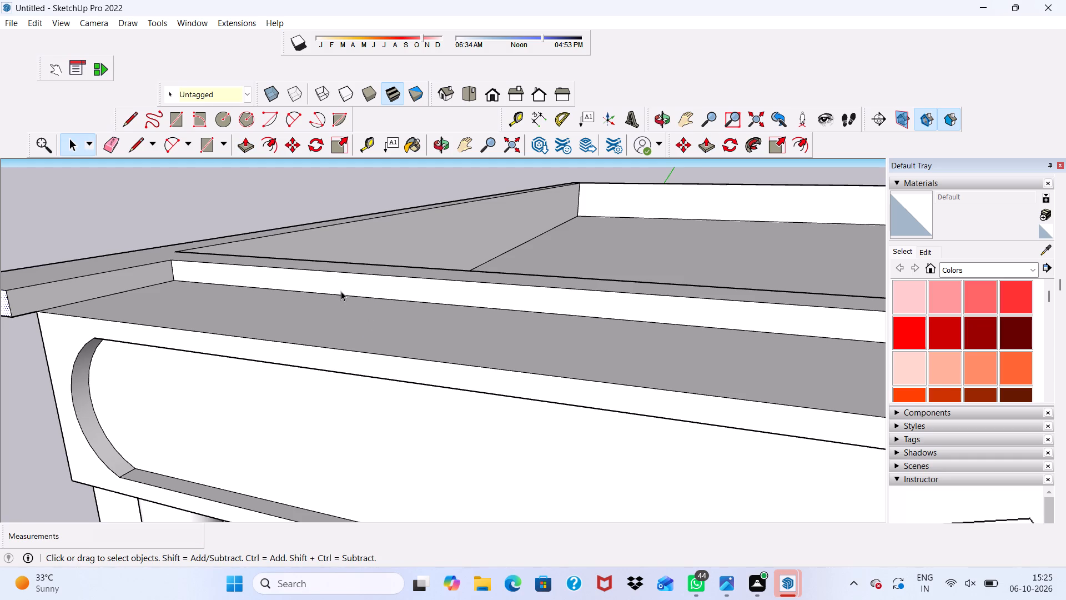
left_click(237, 141)
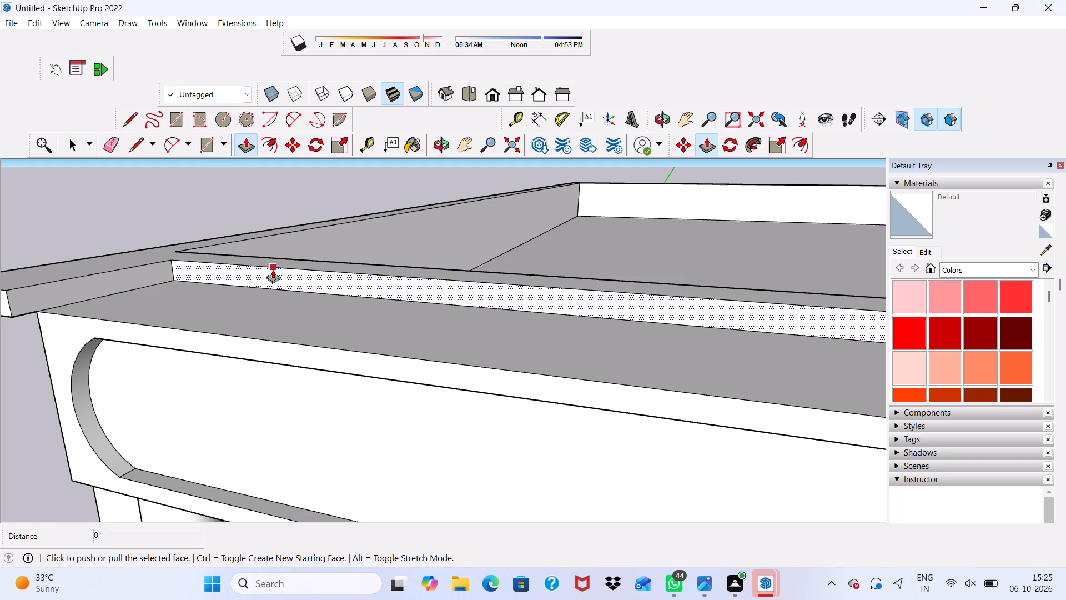
left_click(283, 275)
scroll(234, 337, "down", 7)
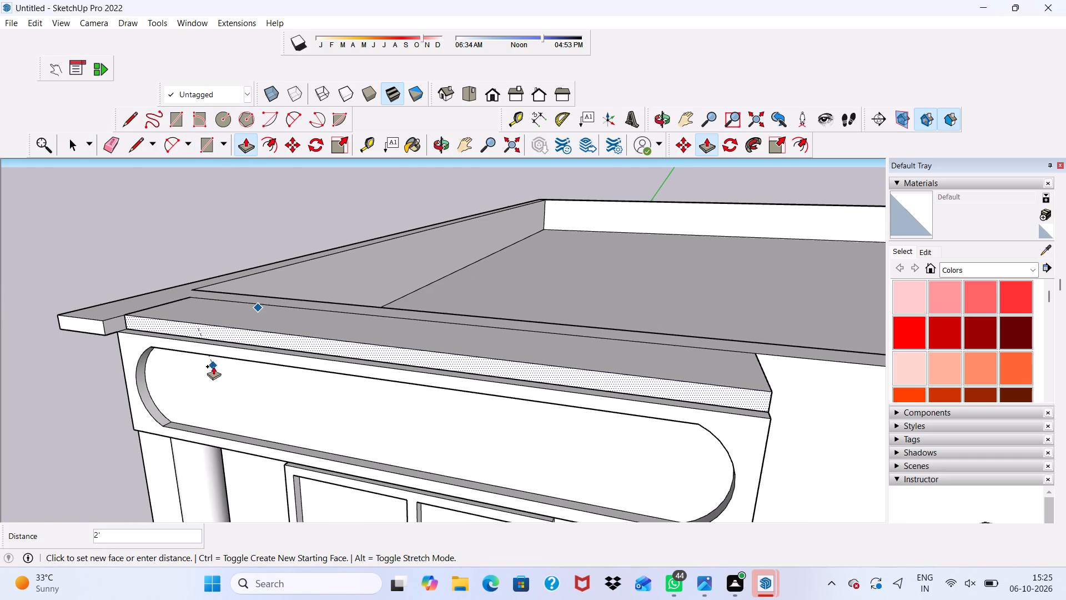
scroll(116, 324, "up", 6)
scroll(68, 294, "down", 1)
scroll(44, 294, "up", 1)
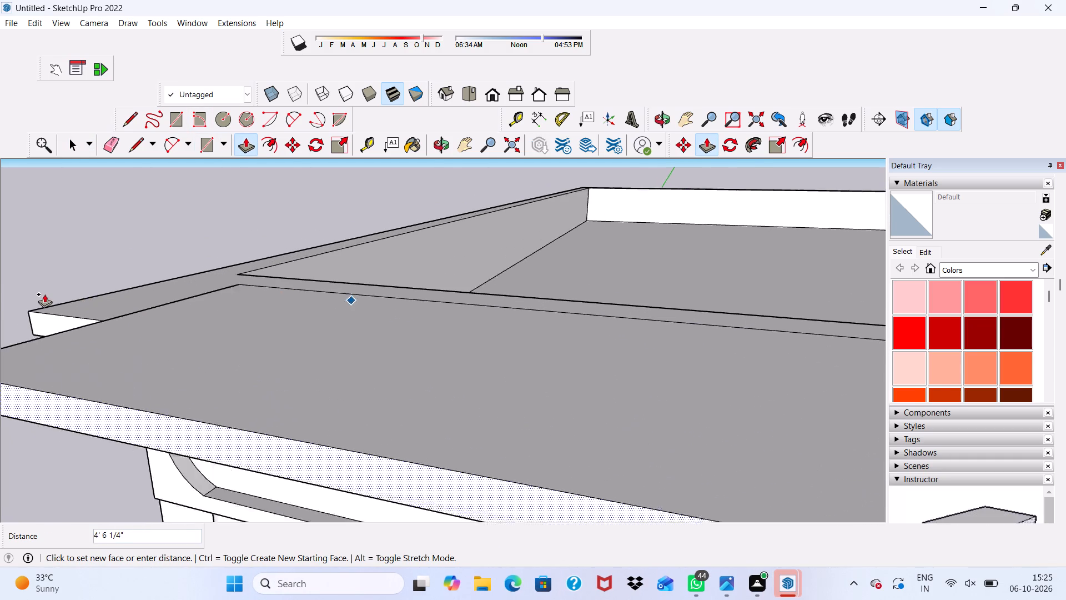
scroll(44, 294, "up", 1)
left_click(66, 323)
scroll(66, 322, "down", 6)
scroll(46, 315, "up", 1)
scroll(46, 315, "down", 3)
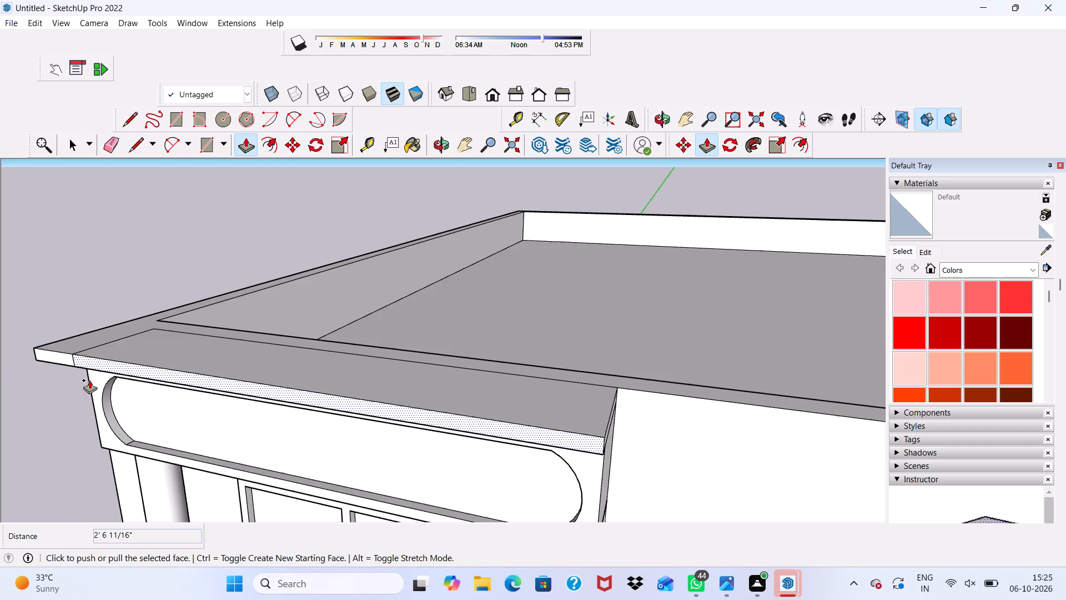
Pull the end face of the projecting parapet strip about 35' 5" along the facade to the building's far corner.
scroll(89, 380, "down", 5)
middle_click_drag(209, 371, 0, 294)
scroll(388, 431, "up", 4)
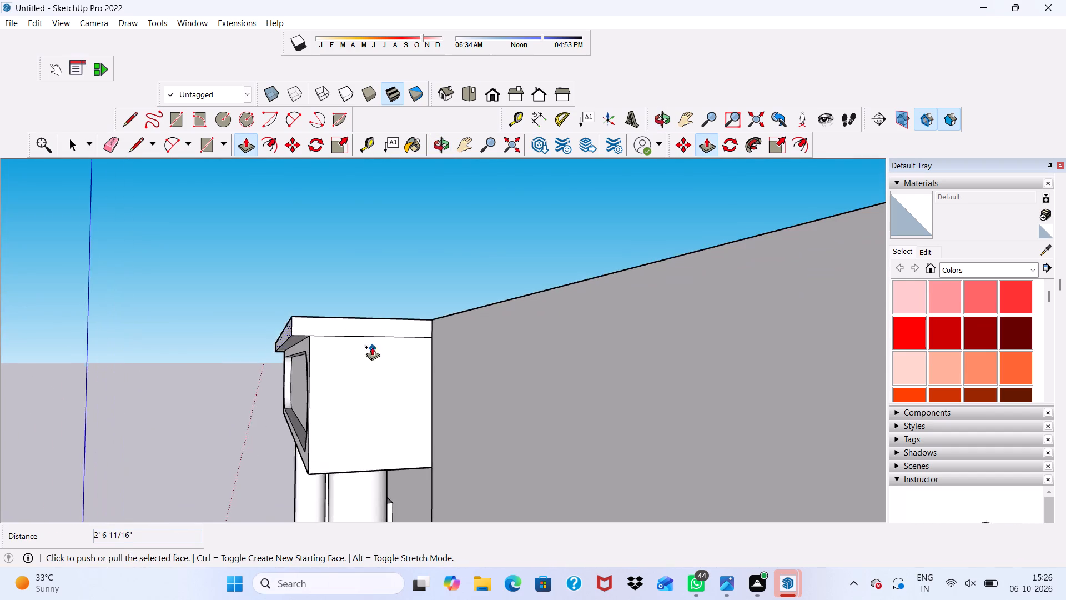
scroll(372, 347, "up", 7)
scroll(369, 322, "down", 6)
key("space")
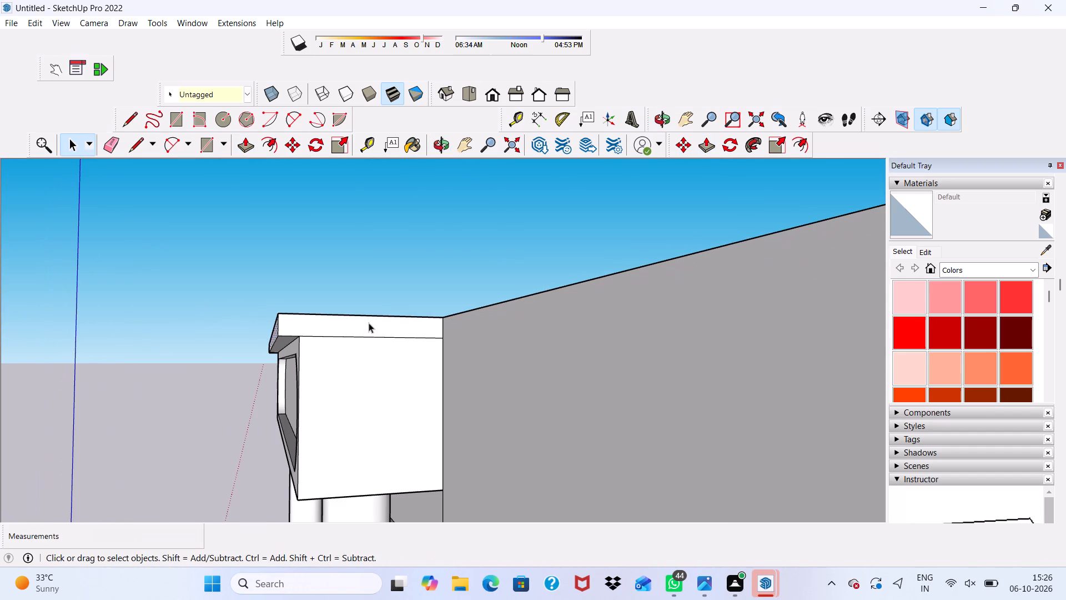
left_click(369, 323)
scroll(320, 114, "up", 1)
left_click(245, 142)
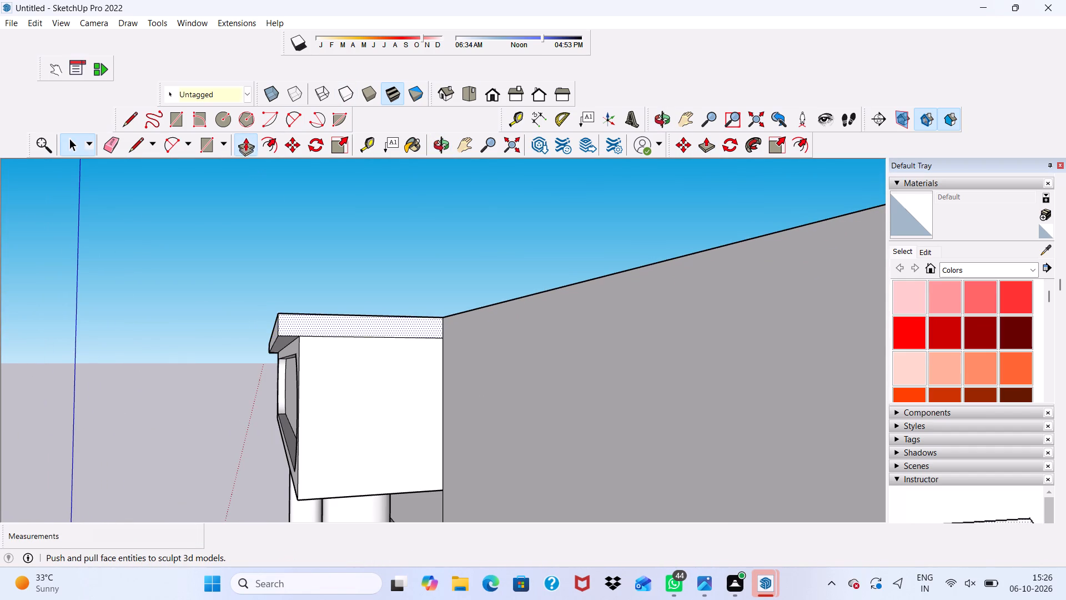
left_click(418, 324)
scroll(418, 324, "down", 9)
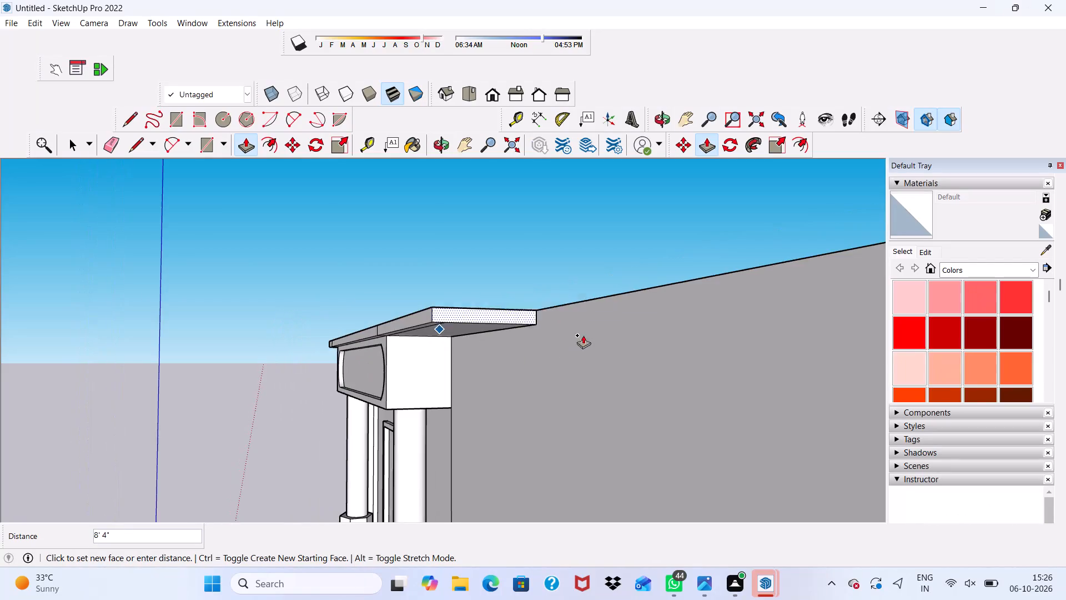
scroll(599, 327, "down", 3)
scroll(627, 339, "up", 1)
scroll(640, 341, "down", 1)
scroll(567, 293, "up", 1)
scroll(567, 293, "down", 12)
scroll(602, 291, "up", 4)
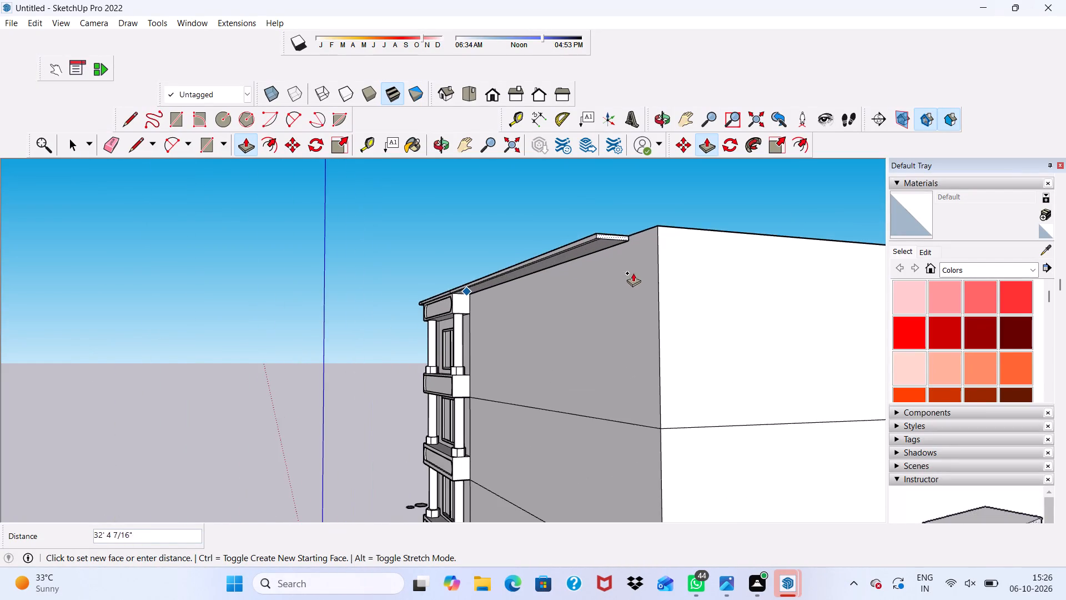
scroll(635, 271, "up", 4)
left_click(684, 244)
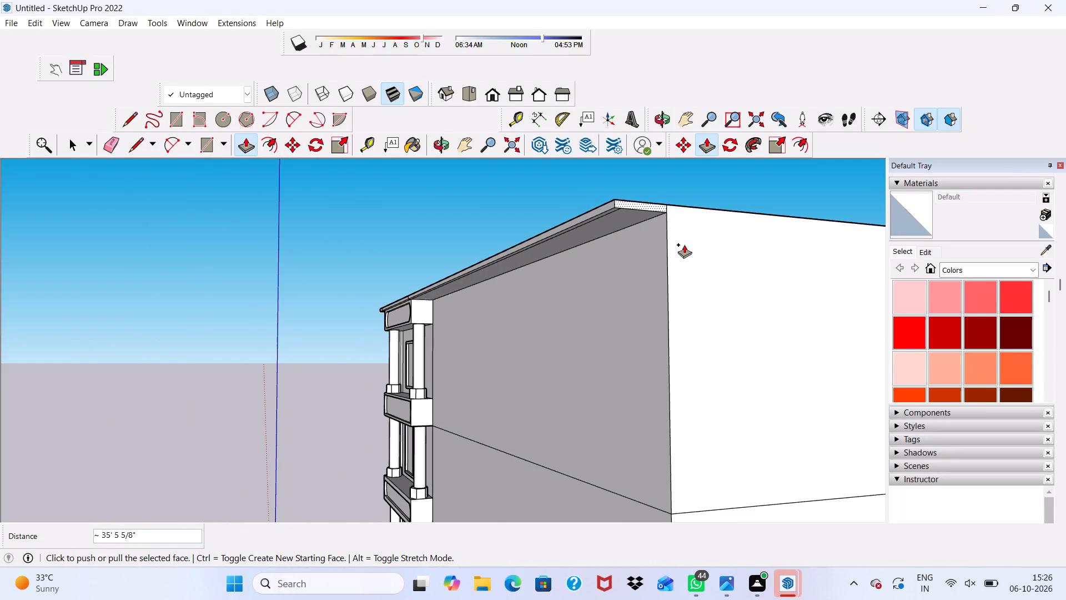
Erase the leftover seam lines on the top face of the projecting front parapet.
scroll(666, 251, "down", 3)
middle_click_drag(621, 267, 866, 438)
scroll(362, 289, "up", 10)
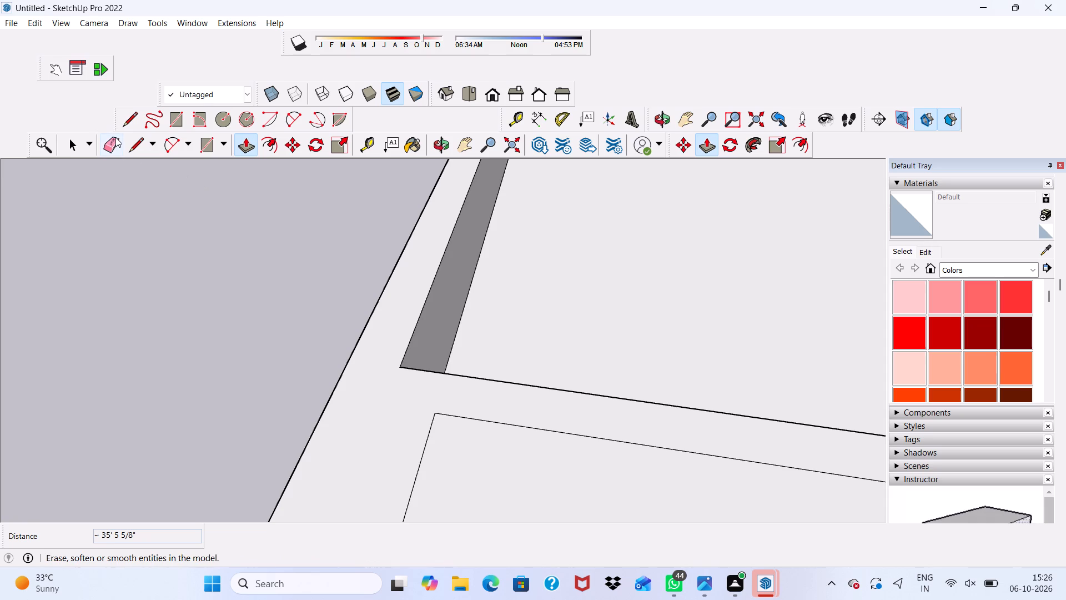
left_click(115, 137)
scroll(282, 357, "up", 1)
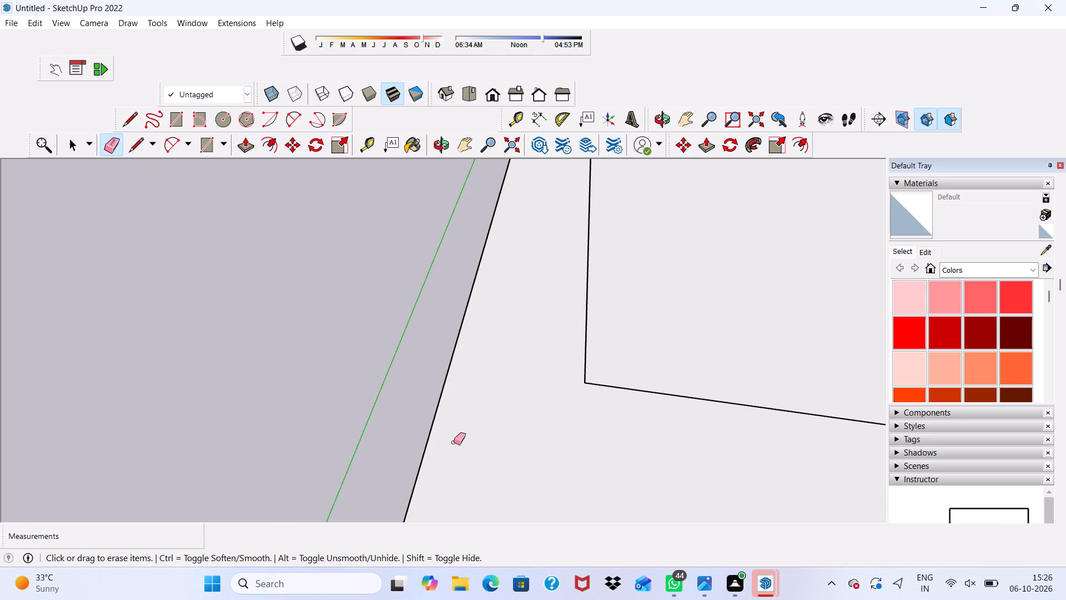
scroll(217, 311, "down", 10)
scroll(354, 364, "up", 2)
left_click_drag(418, 356, 439, 370)
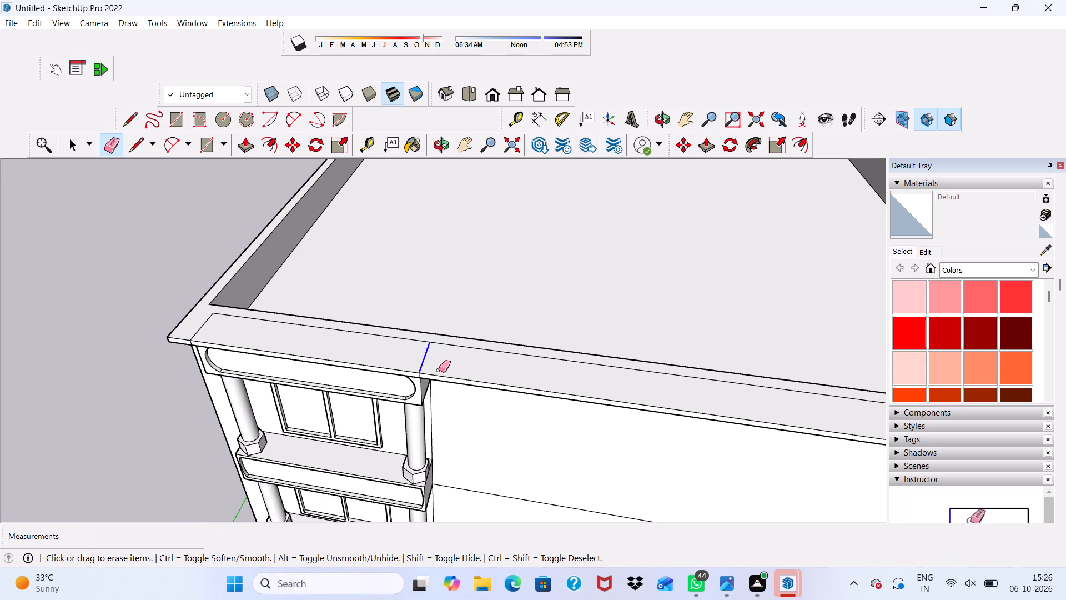
left_click(435, 345)
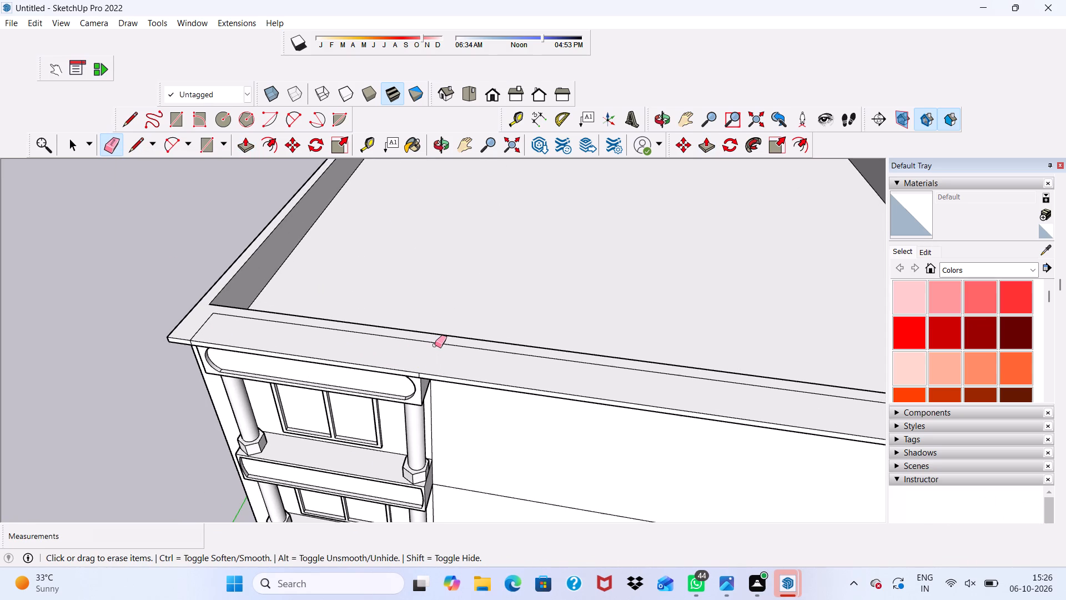
left_click(435, 344)
scroll(324, 322, "up", 4)
left_click_drag(261, 323, 249, 341)
left_click_drag(129, 321, 139, 328)
scroll(139, 328, "down", 8)
scroll(139, 329, "up", 3)
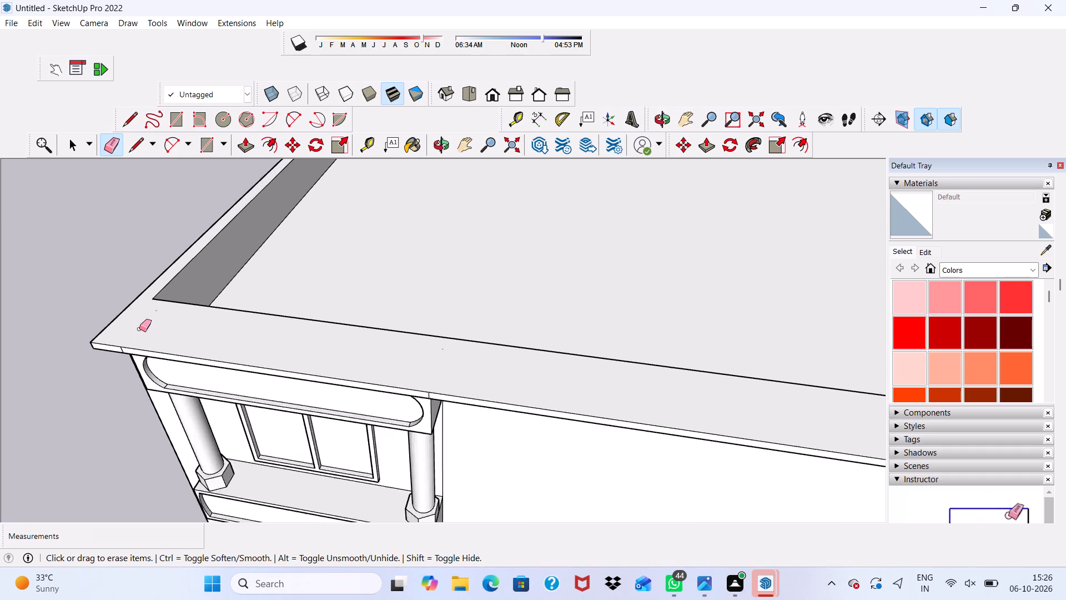
Erase the two short vertical seam lines on the parapet's front edge, near both ends of the top beam.
scroll(139, 329, "up", 14)
scroll(135, 360, "down", 10)
middle_click_drag(205, 401, 261, 331)
scroll(380, 386, "up", 14)
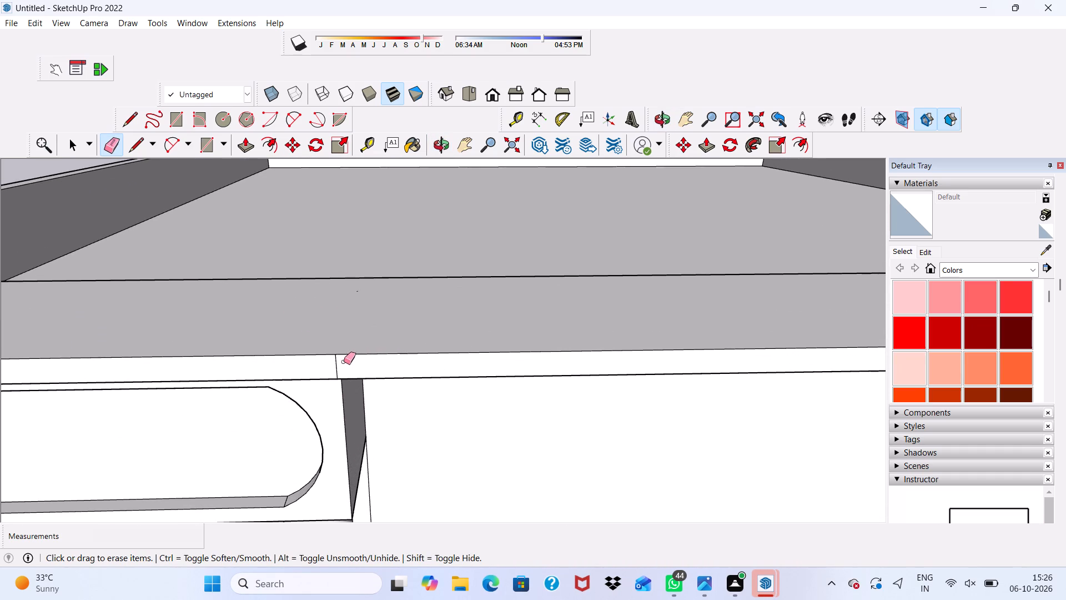
left_click_drag(329, 366, 342, 367)
scroll(343, 367, "down", 11)
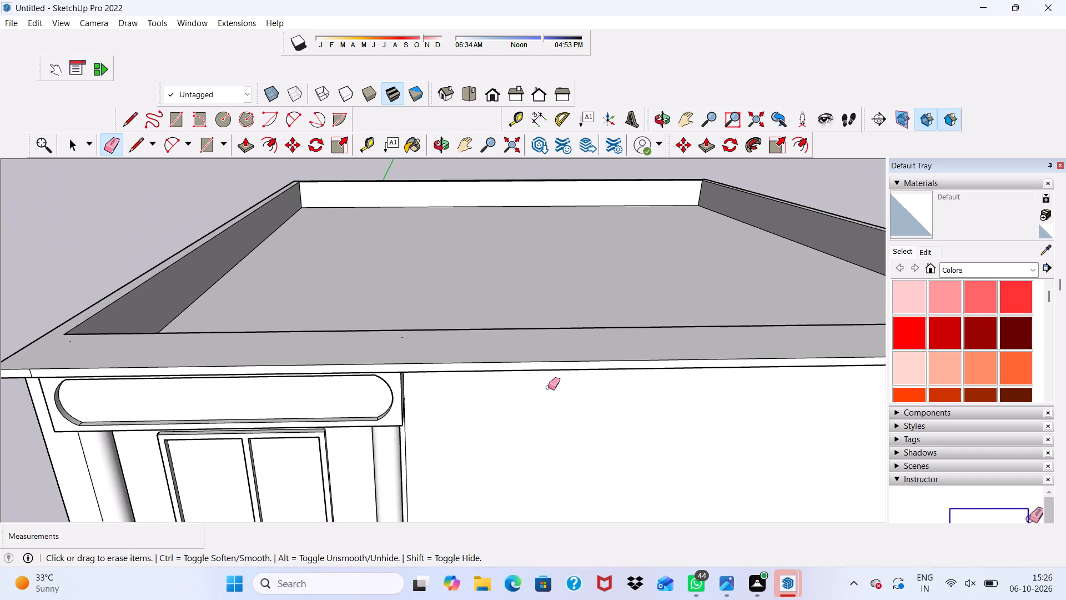
scroll(24, 378, "up", 11)
left_click(27, 373)
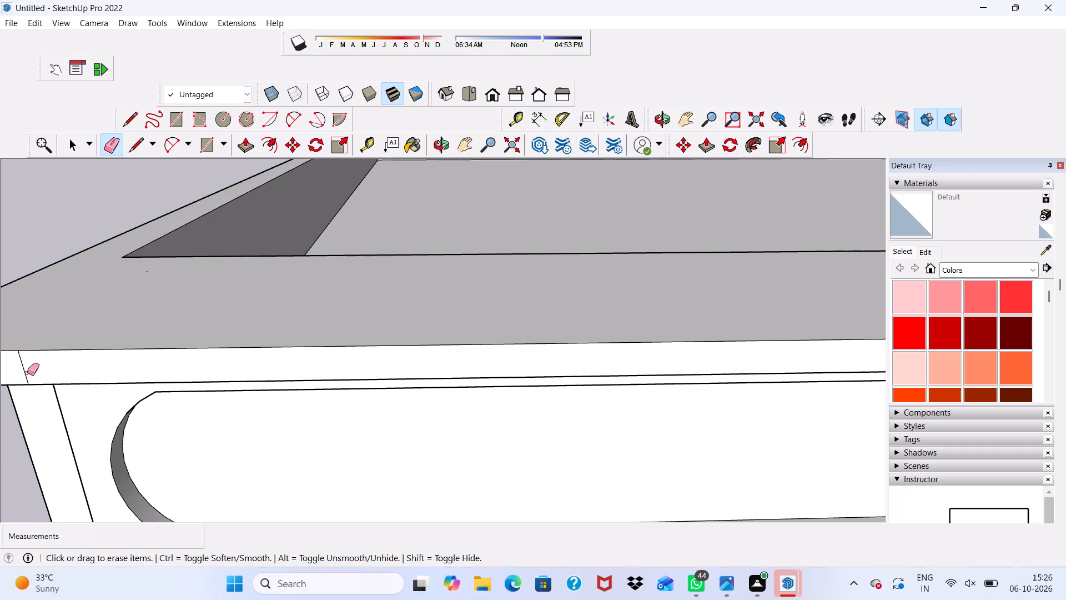
left_click_drag(7, 359, 21, 362)
Examine the projecting roof parapet and the whole front facade from below, above and straight on.
scroll(0, 349, "down", 3)
scroll(0, 350, "up", 1)
scroll(0, 350, "down", 5)
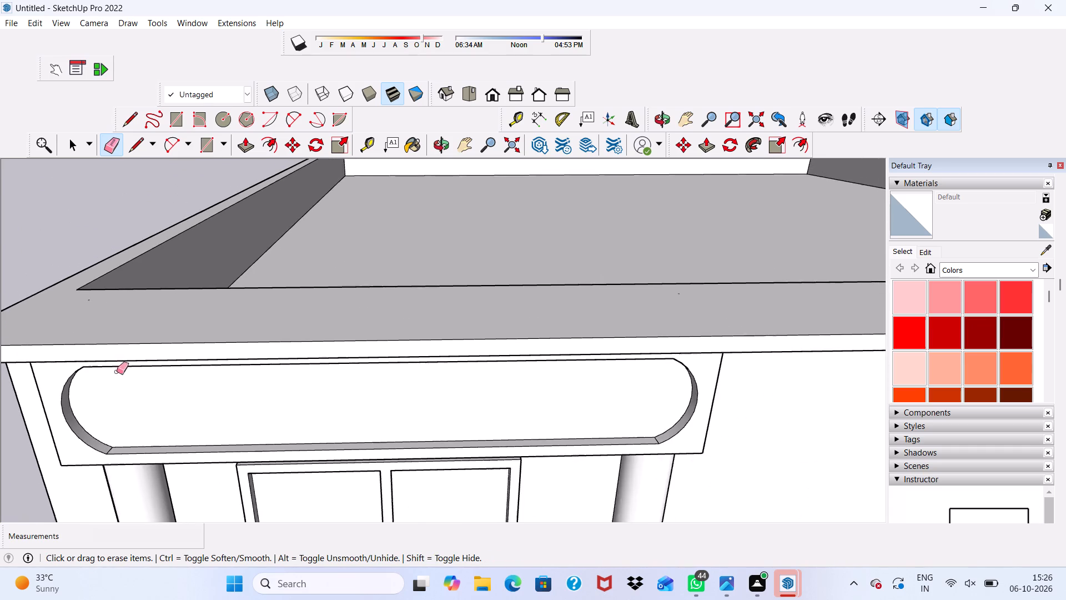
scroll(117, 372, "down", 4)
scroll(147, 285, "up", 1)
scroll(140, 290, "down", 9)
middle_click_drag(154, 383, 93, 212)
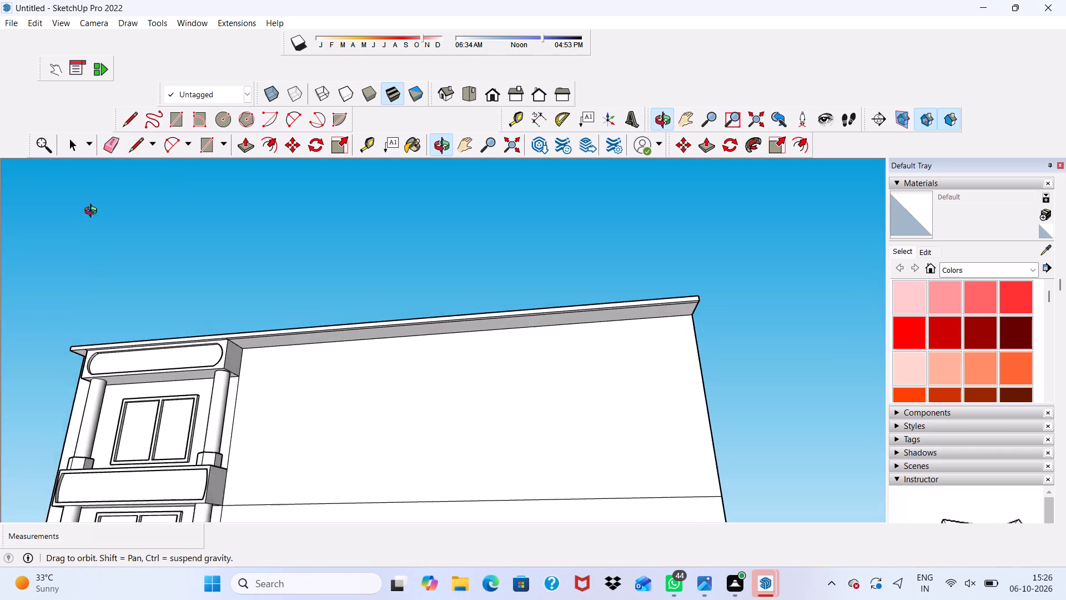
middle_click_drag(93, 212, 54, 225)
scroll(89, 370, "up", 5)
scroll(334, 279, "down", 8)
middle_click_drag(285, 353, 230, 526)
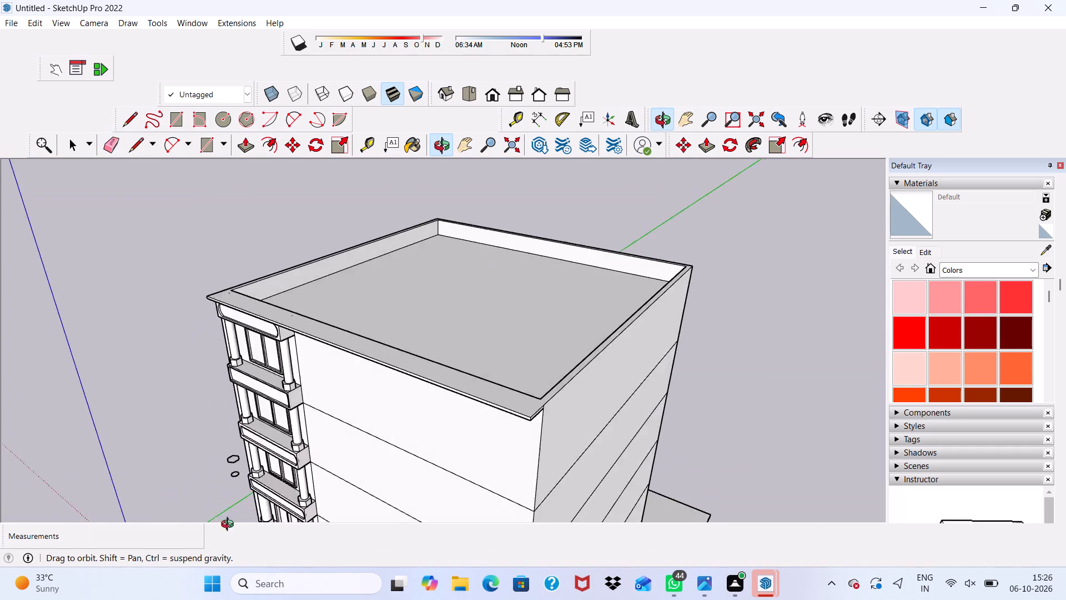
middle_click_drag(230, 526, 417, 313)
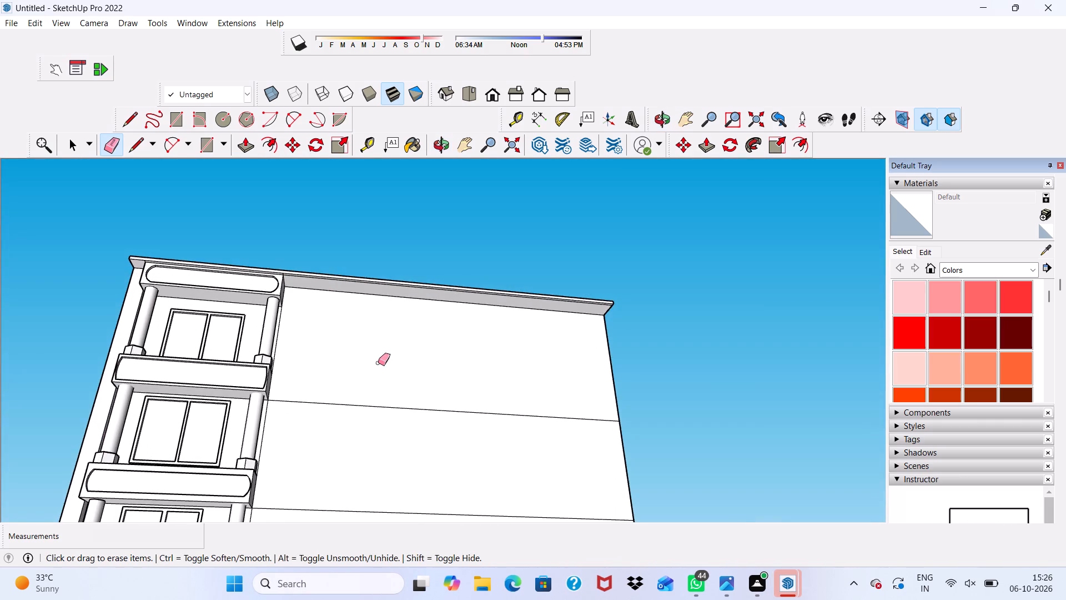
scroll(263, 362, "up", 4)
key("space")
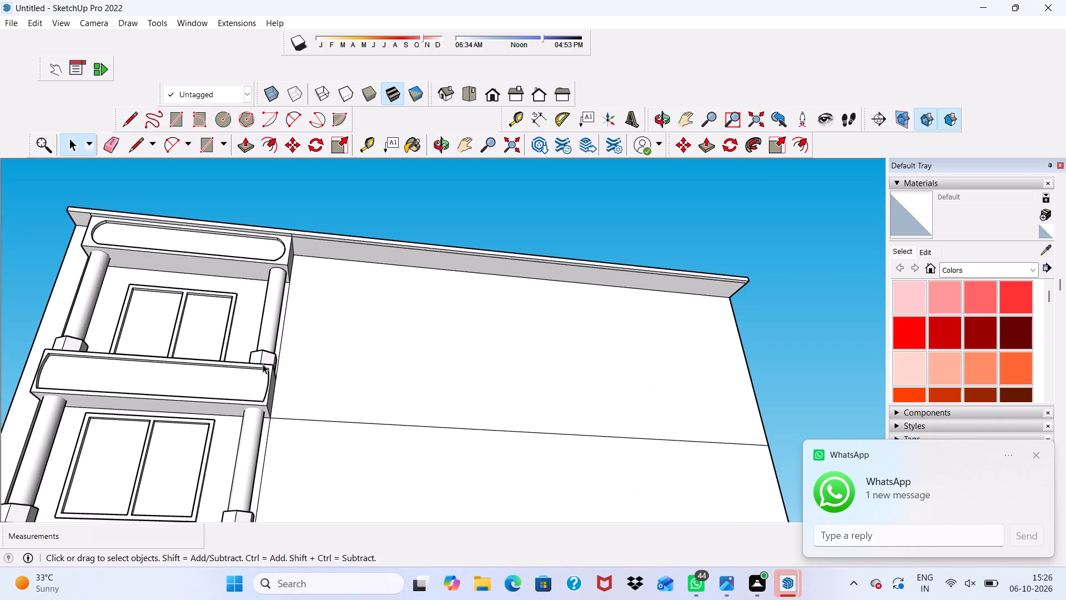
scroll(429, 399, "down", 1)
scroll(388, 356, "down", 1)
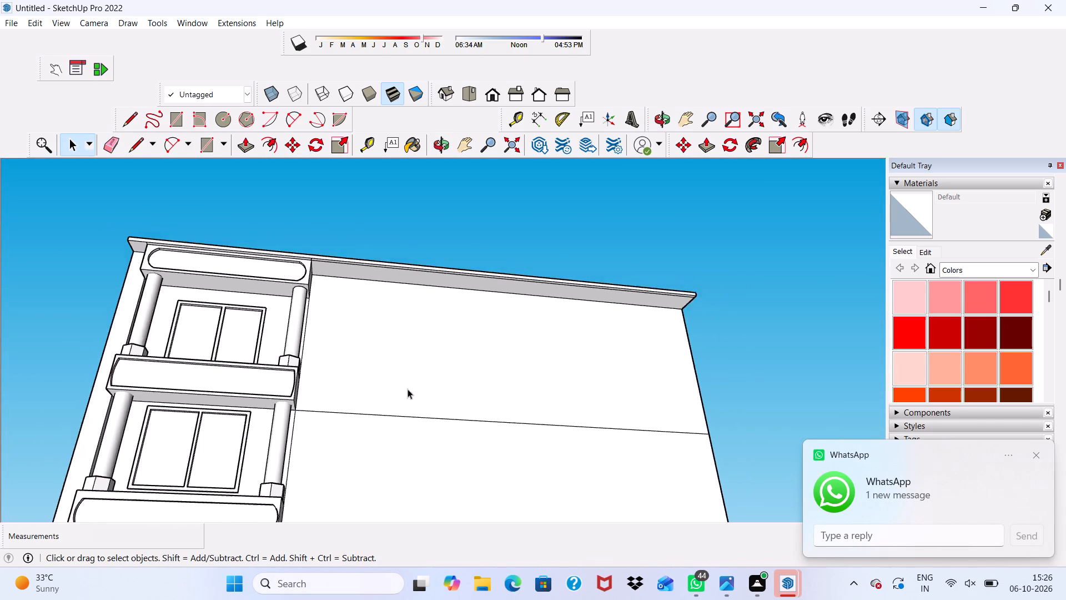
scroll(408, 389, "down", 1)
middle_click_drag(412, 397, 331, 419)
scroll(325, 407, "up", 3)
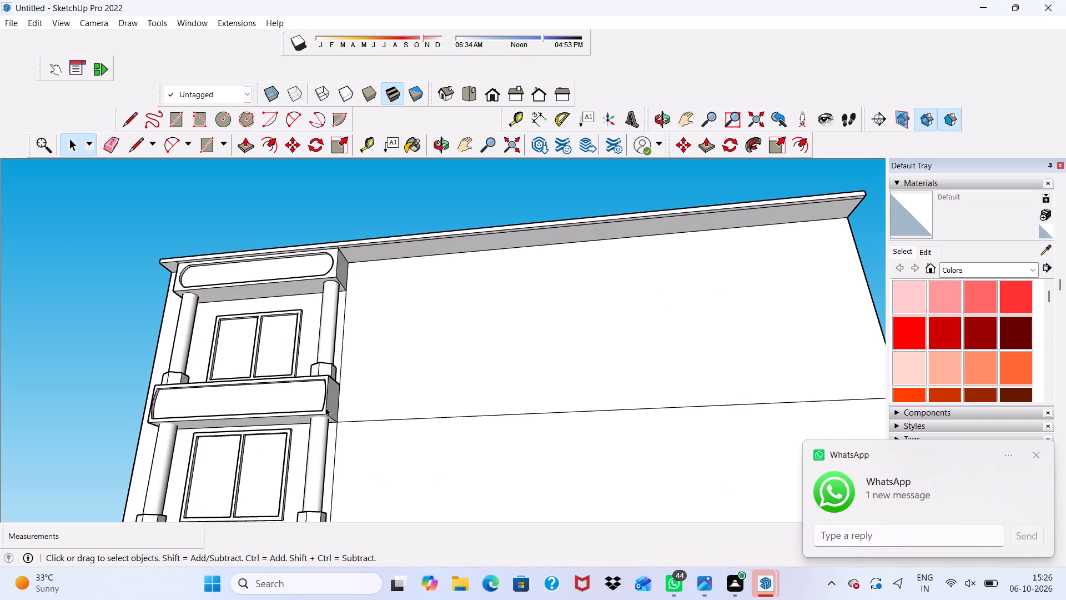
scroll(325, 407, "up", 4)
scroll(300, 393, "down", 9)
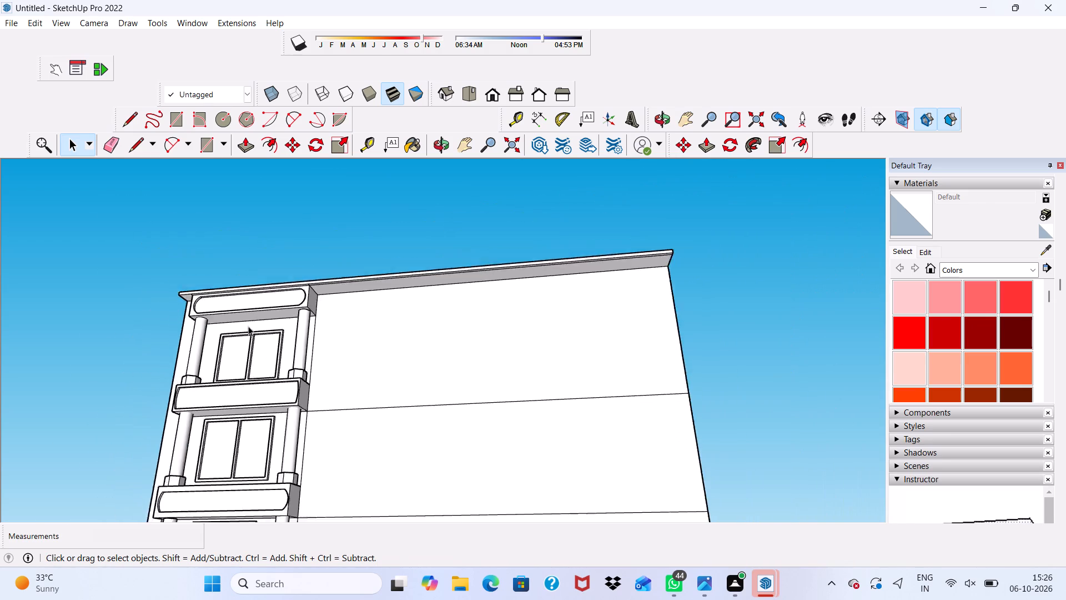
scroll(248, 326, "down", 3)
middle_click_drag(248, 326, 250, 423)
scroll(278, 462, "up", 4)
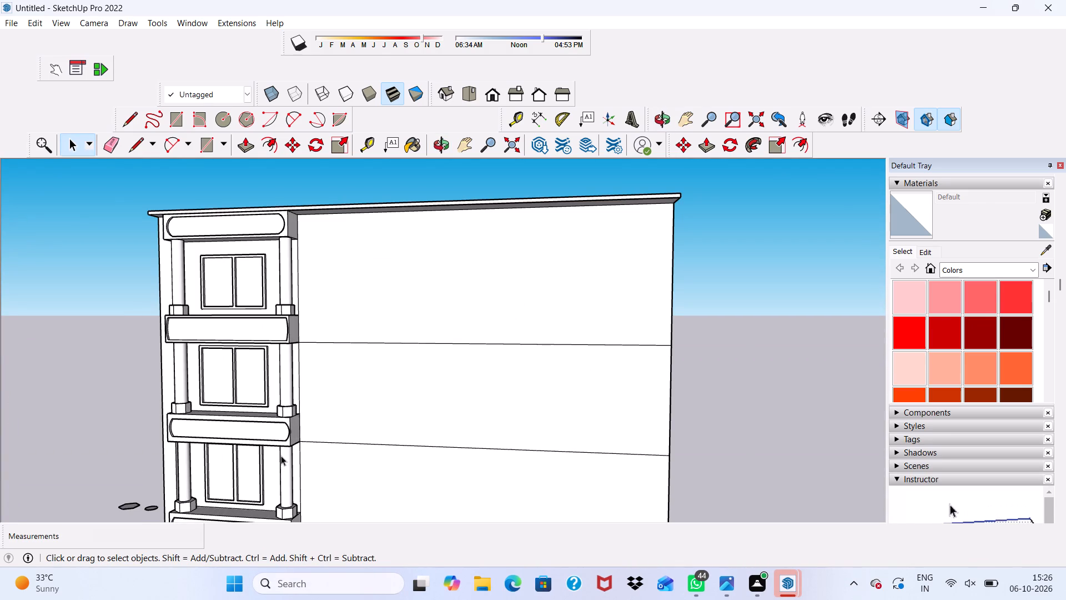
scroll(281, 456, "down", 5)
scroll(229, 523, "down", 4)
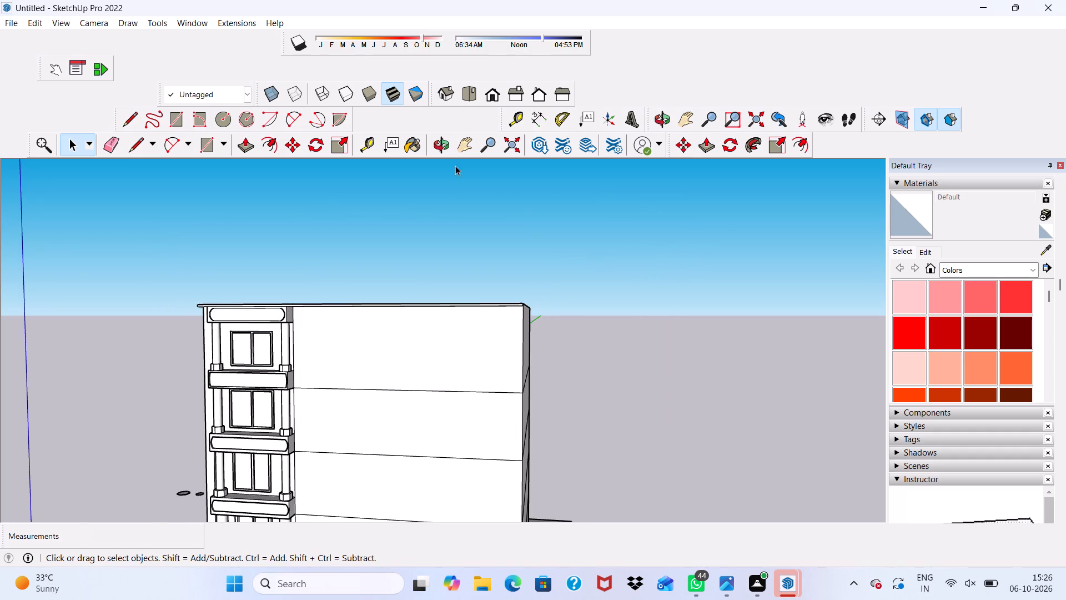
scroll(455, 166, "down", 5)
scroll(396, 493, "up", 3)
scroll(391, 438, "up", 4)
scroll(391, 438, "down", 4)
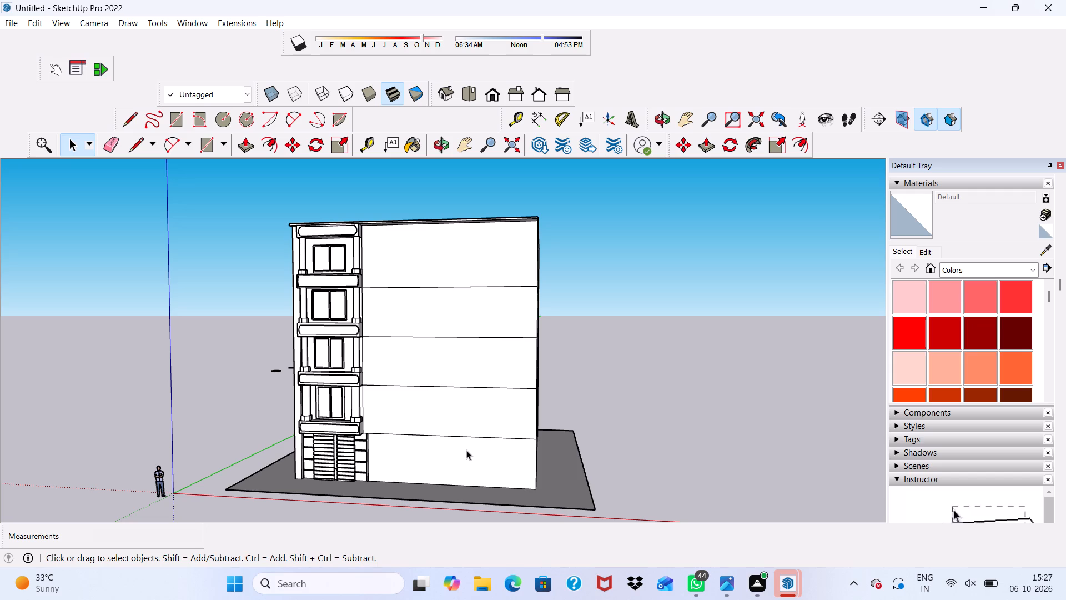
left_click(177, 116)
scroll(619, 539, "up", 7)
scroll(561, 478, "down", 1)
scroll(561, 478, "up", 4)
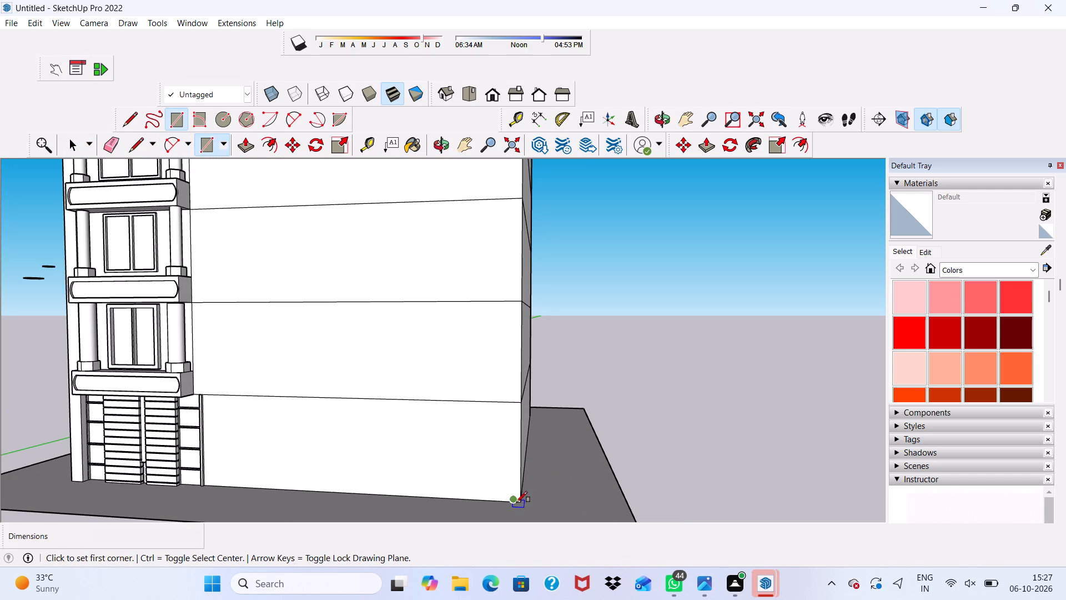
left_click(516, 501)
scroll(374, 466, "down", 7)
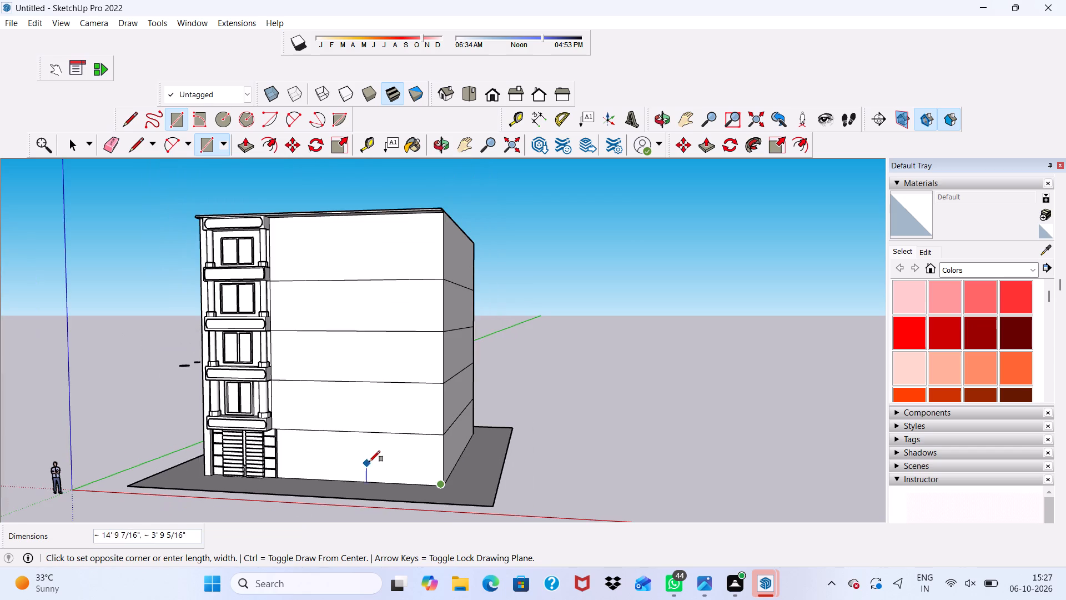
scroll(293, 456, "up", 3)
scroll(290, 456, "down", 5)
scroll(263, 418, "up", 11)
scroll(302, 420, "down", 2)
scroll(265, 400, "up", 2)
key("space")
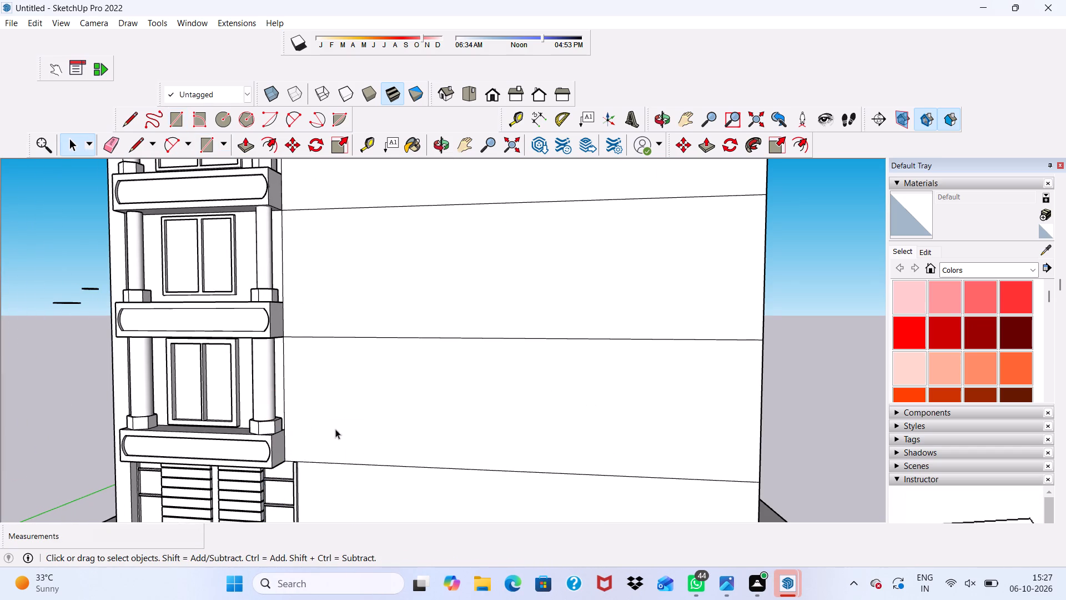
Draw a rectangular band about 35' 5 5/8" by 2' 6 3/4" across the plain wall, level with the lowest beam.
left_click(183, 122)
scroll(303, 391, "down", 4)
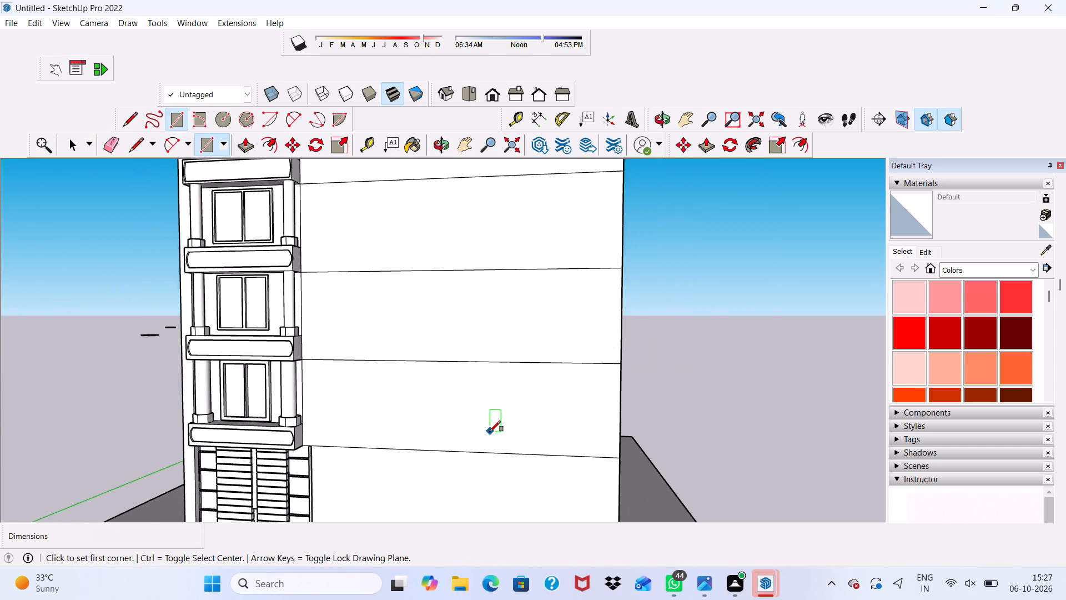
scroll(670, 463, "down", 1)
scroll(631, 461, "up", 7)
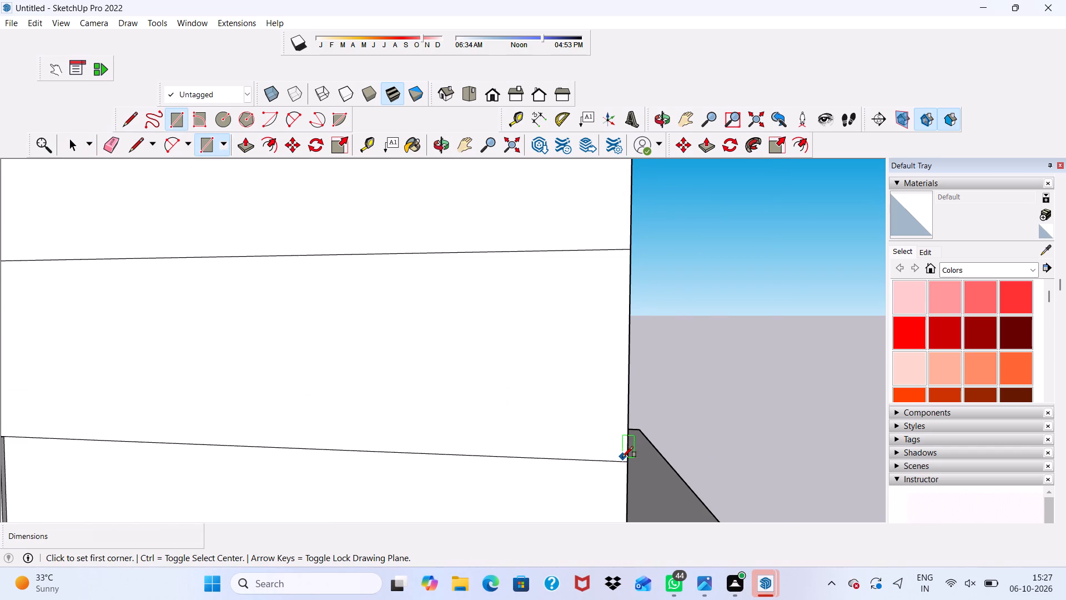
left_click(623, 461)
scroll(418, 392, "down", 3)
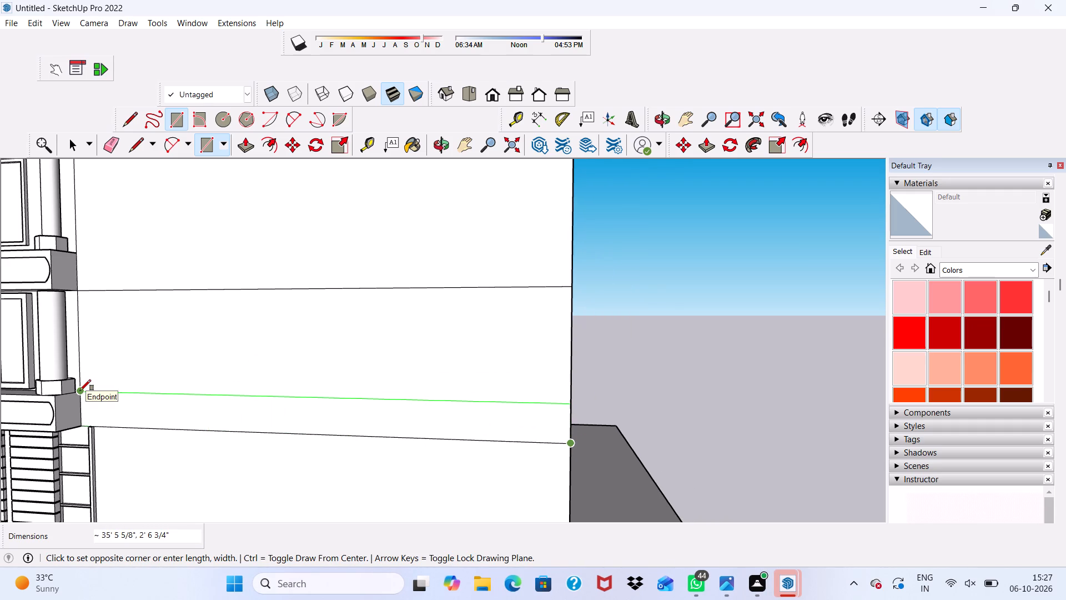
left_click(80, 391)
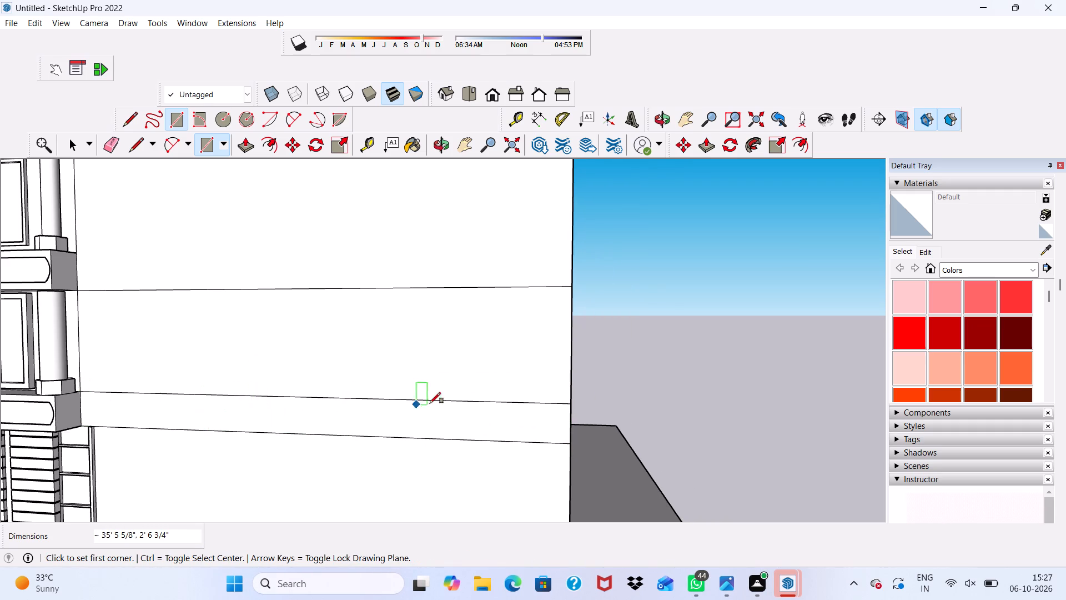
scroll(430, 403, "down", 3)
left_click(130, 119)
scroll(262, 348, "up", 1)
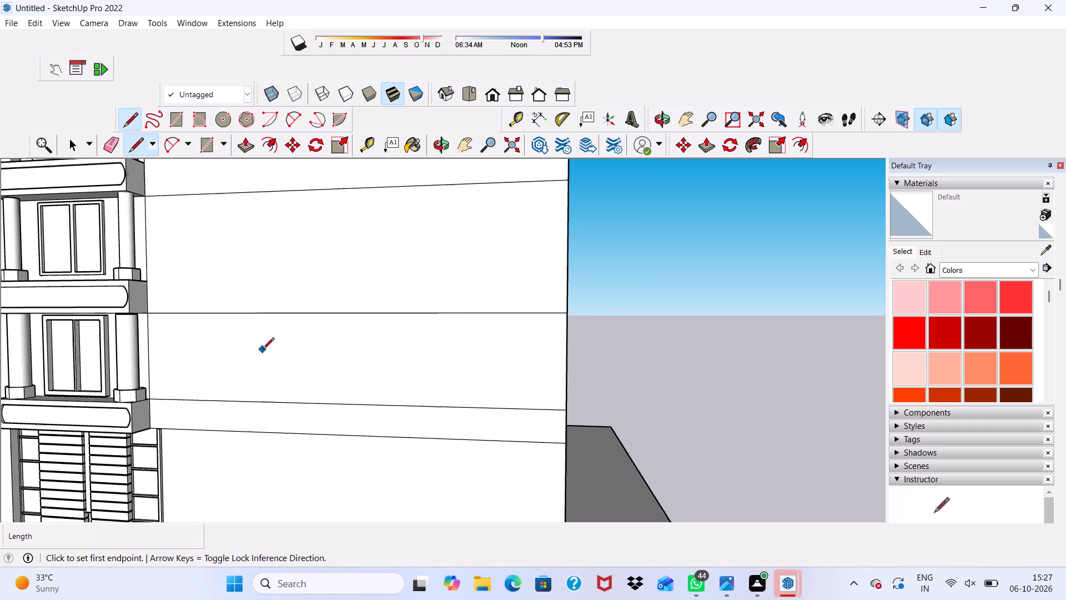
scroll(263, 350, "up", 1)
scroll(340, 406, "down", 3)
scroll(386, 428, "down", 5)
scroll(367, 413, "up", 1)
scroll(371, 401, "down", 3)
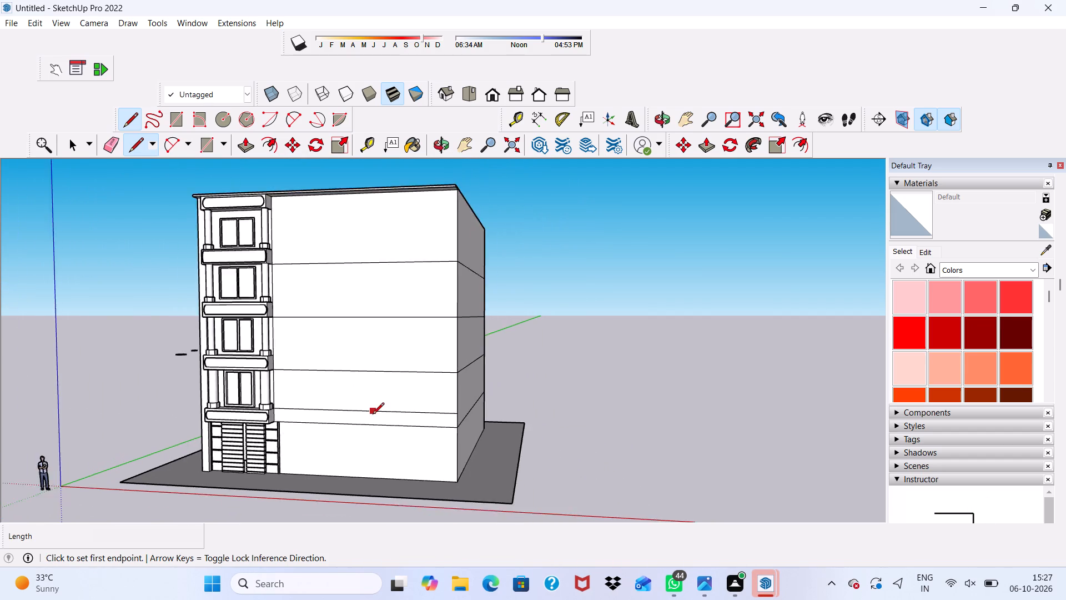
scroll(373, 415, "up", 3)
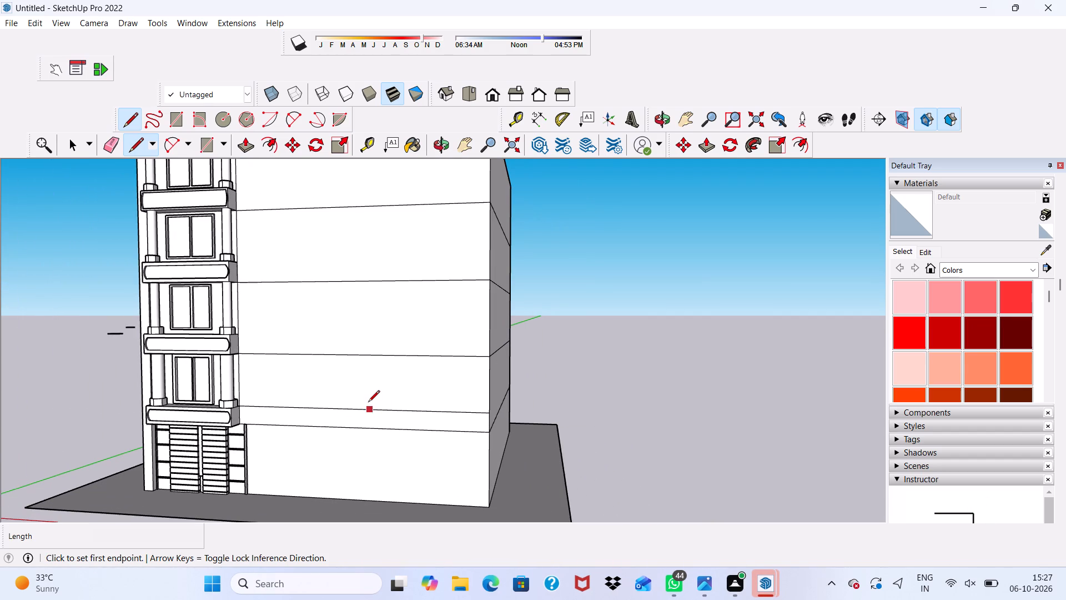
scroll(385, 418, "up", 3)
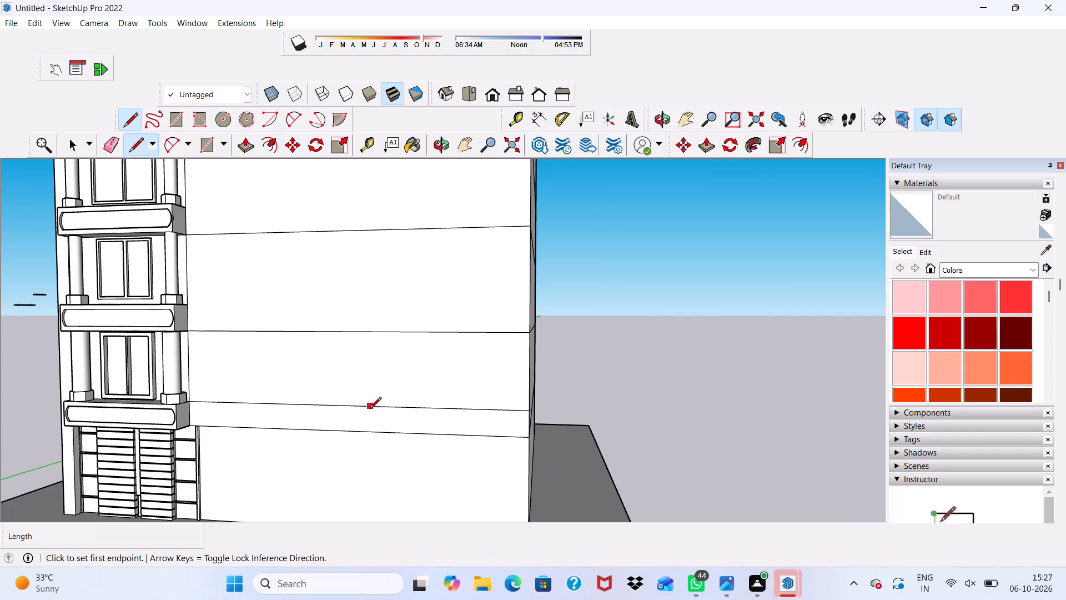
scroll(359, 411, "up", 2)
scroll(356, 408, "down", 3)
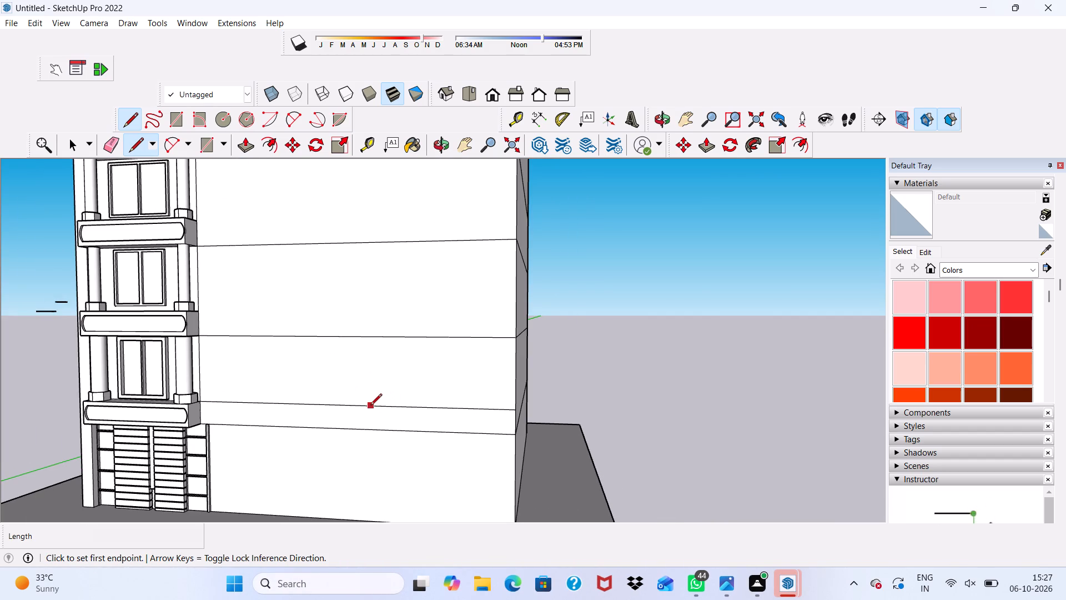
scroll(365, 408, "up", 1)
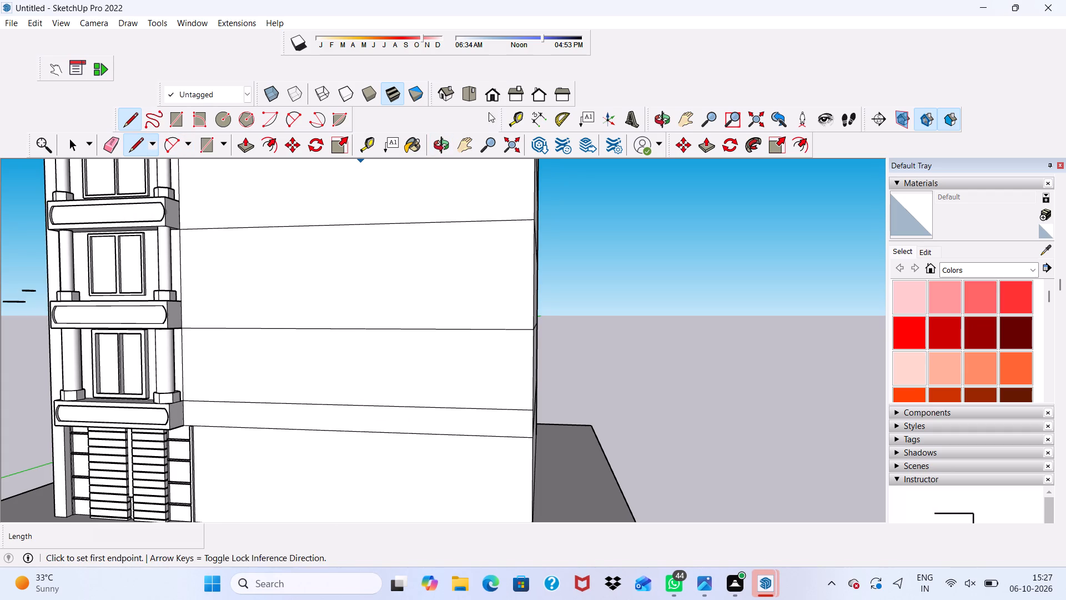
Measure the length of the lowest beam along its top front edge between its two ends.
left_click(535, 118)
scroll(641, 331, "down", 4)
scroll(190, 366, "up", 5)
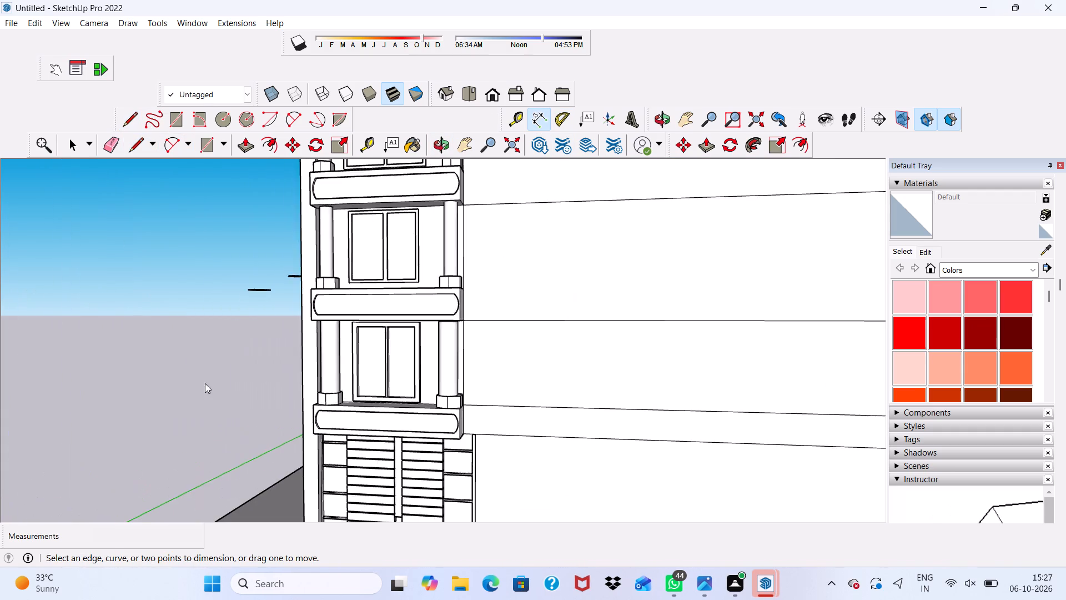
scroll(254, 415, "down", 1)
middle_click_drag(256, 416, 352, 441)
scroll(331, 417, "up", 7)
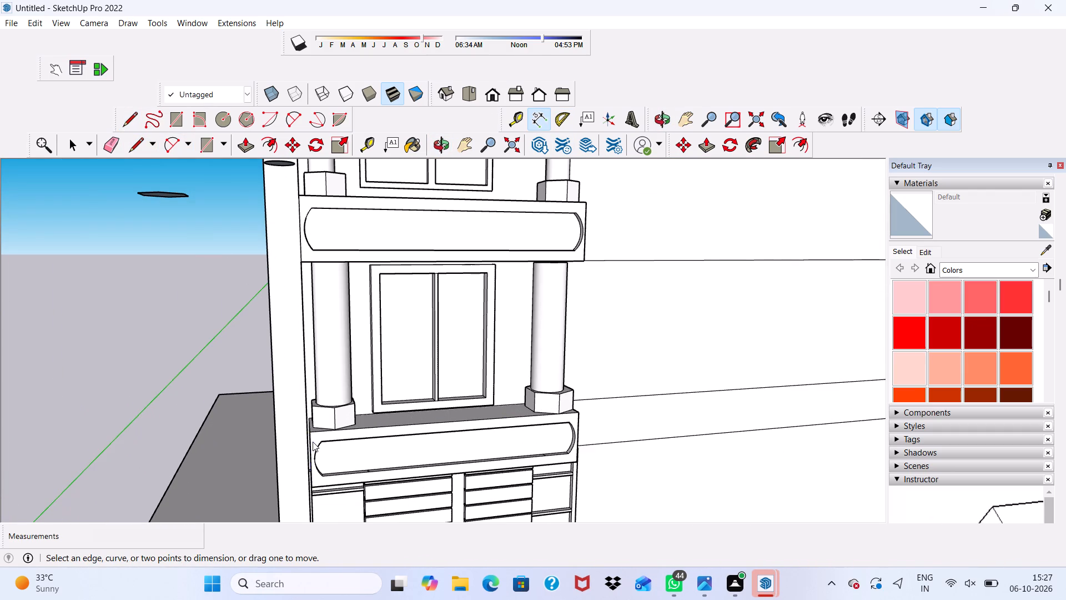
scroll(315, 426, "up", 3)
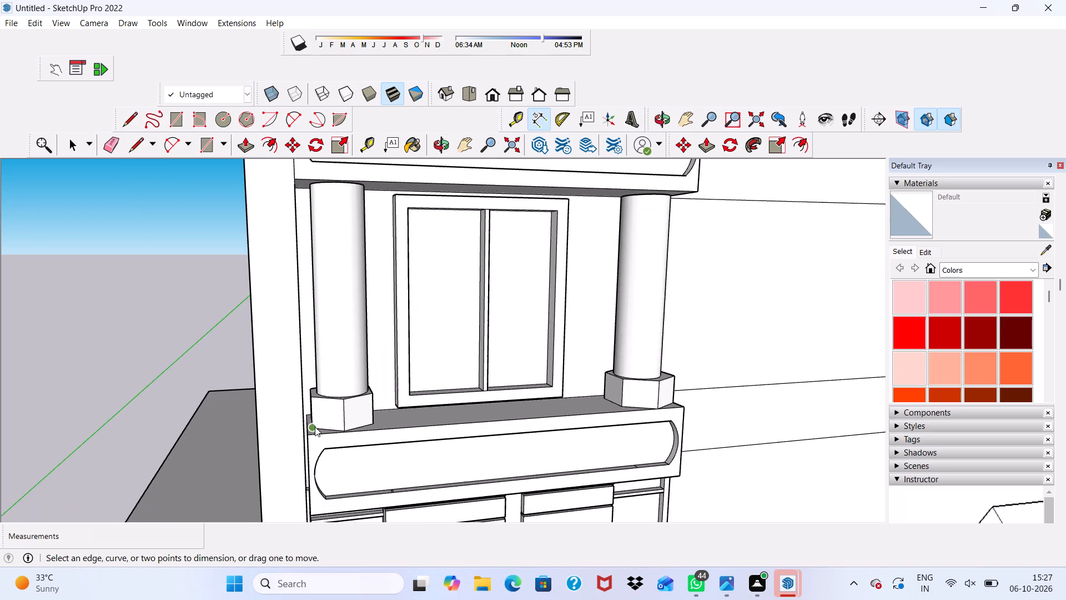
scroll(315, 427, "up", 2)
left_click(313, 433)
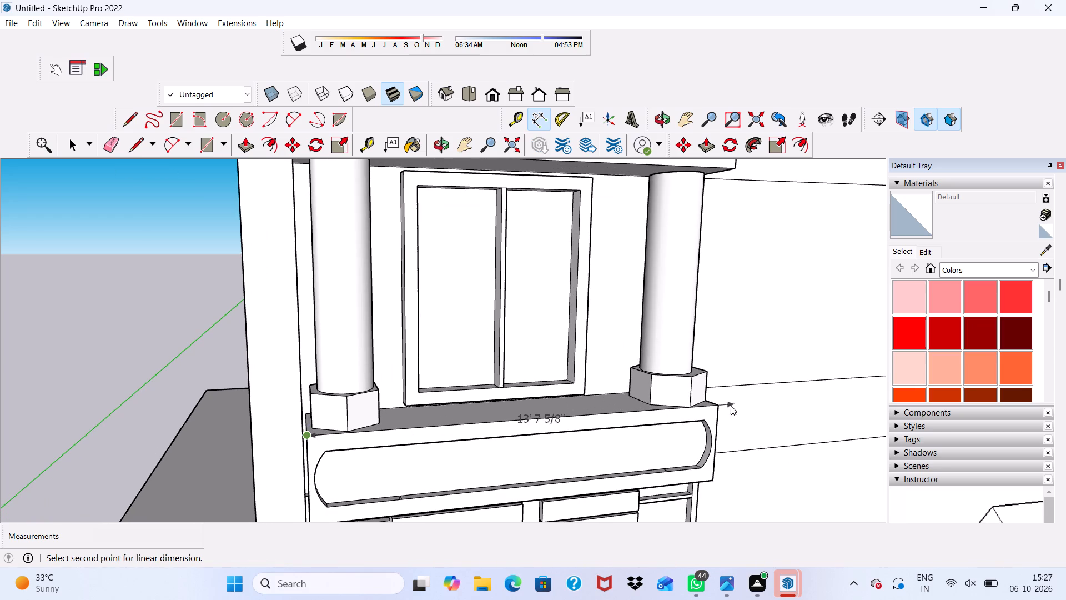
scroll(716, 408, "up", 3)
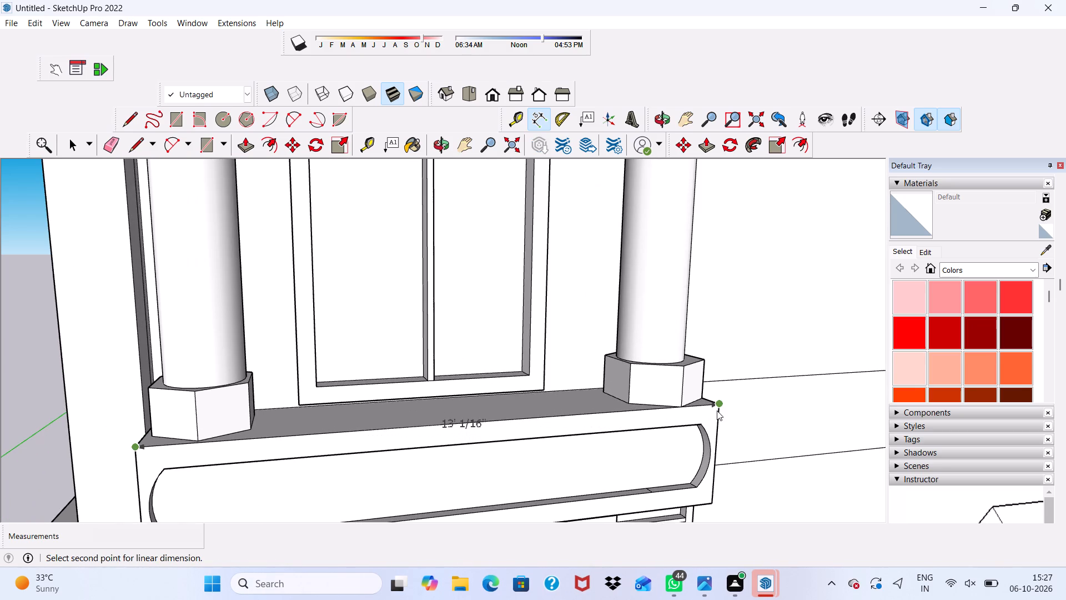
left_click(719, 403)
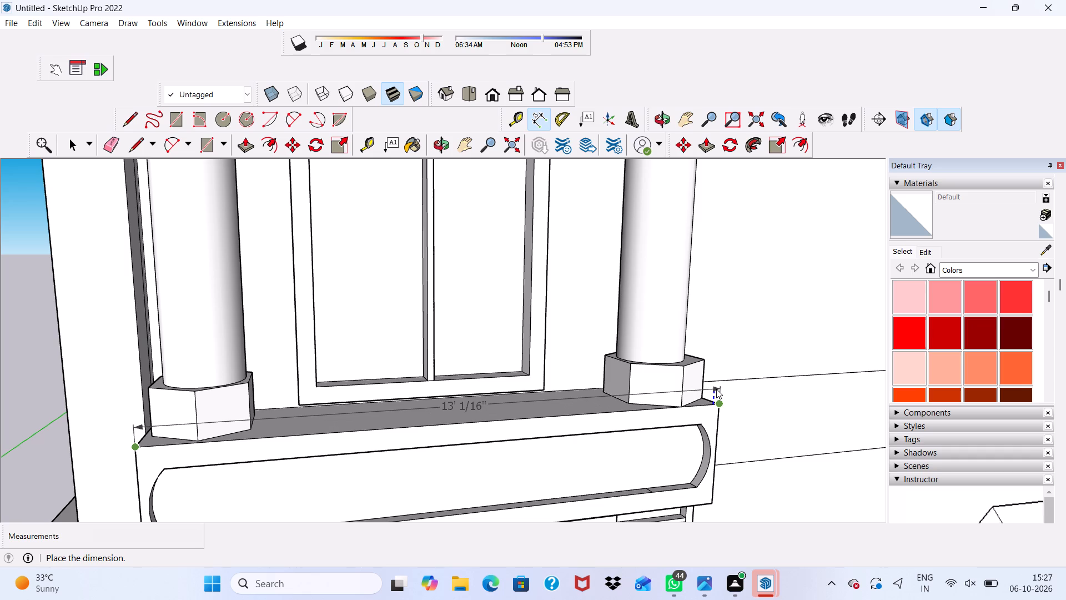
key("space")
Measure from the plain wall's far corner along the band's lower edge to find a point about 15' away.
scroll(497, 459, "down", 3)
scroll(292, 428, "down", 4)
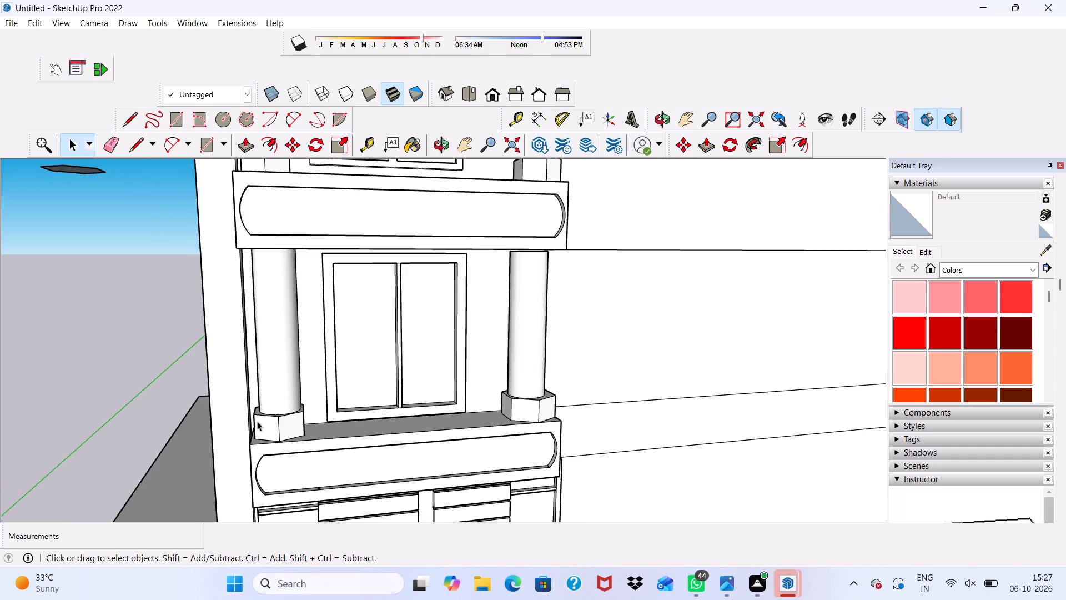
scroll(257, 421, "down", 3)
scroll(250, 419, "up", 1)
scroll(250, 419, "down", 6)
scroll(458, 448, "up", 3)
scroll(499, 401, "down", 3)
scroll(487, 409, "up", 1)
middle_click_drag(477, 424, 476, 424)
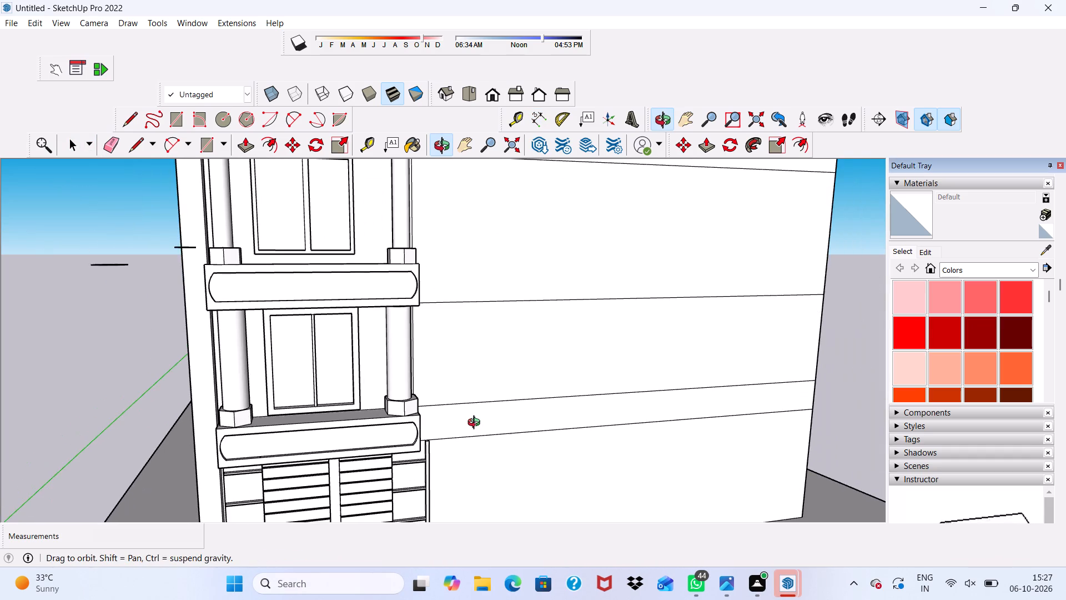
middle_click_drag(476, 424, 417, 396)
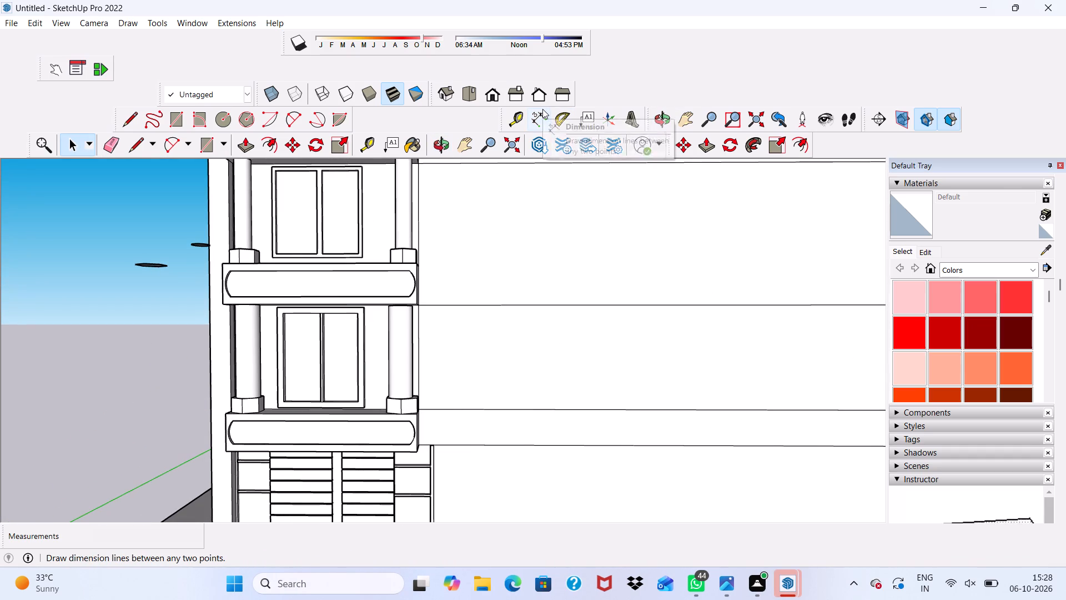
left_click(542, 109)
scroll(526, 349, "down", 4)
scroll(394, 381, "down", 4)
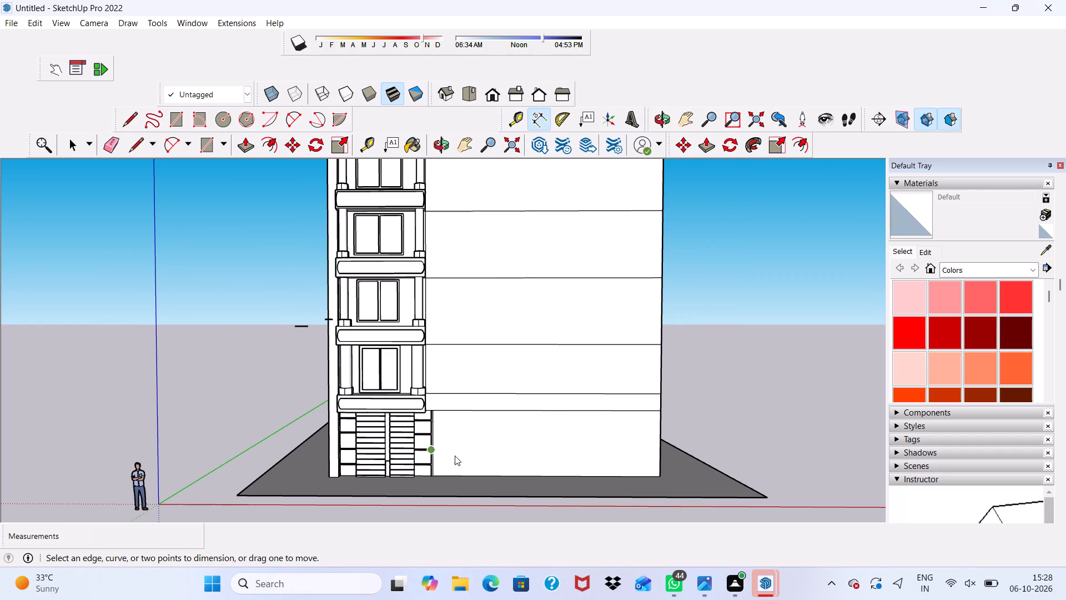
scroll(547, 390, "up", 4)
scroll(600, 433, "up", 2)
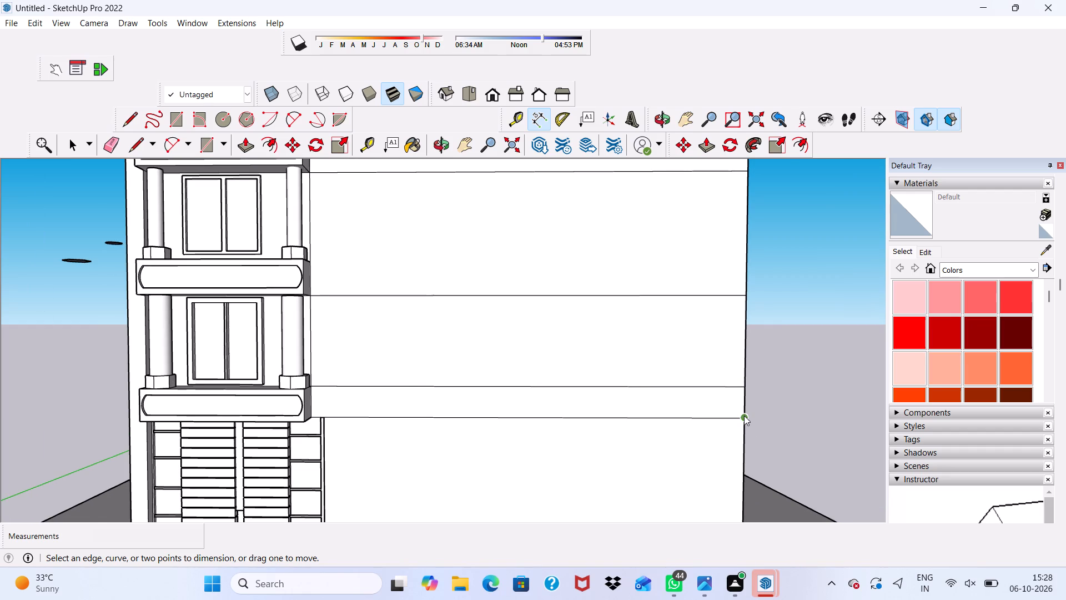
left_click(743, 416)
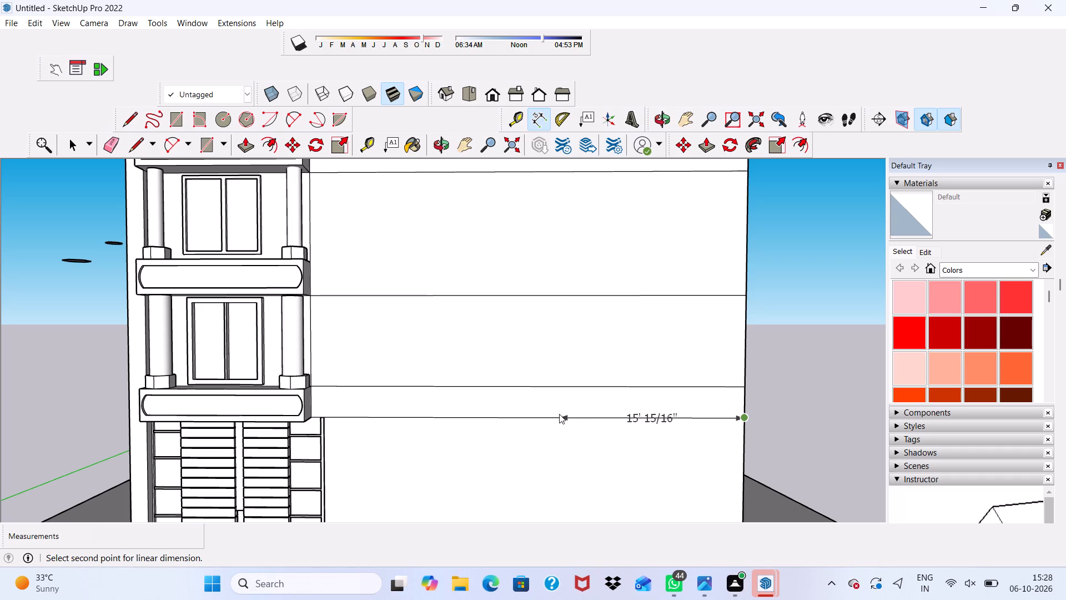
left_click(560, 414)
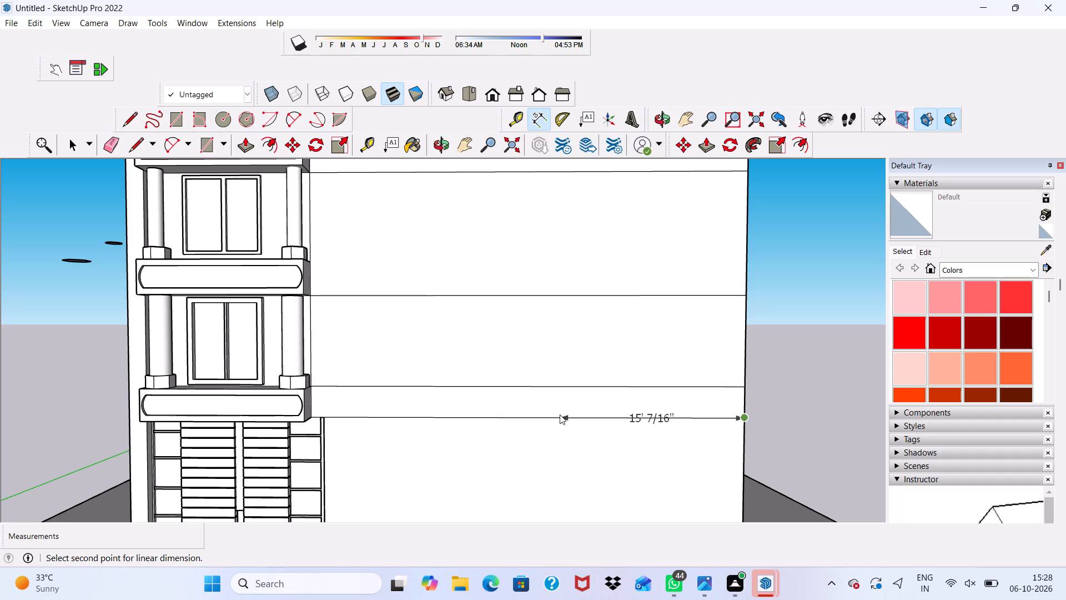
left_click(559, 416)
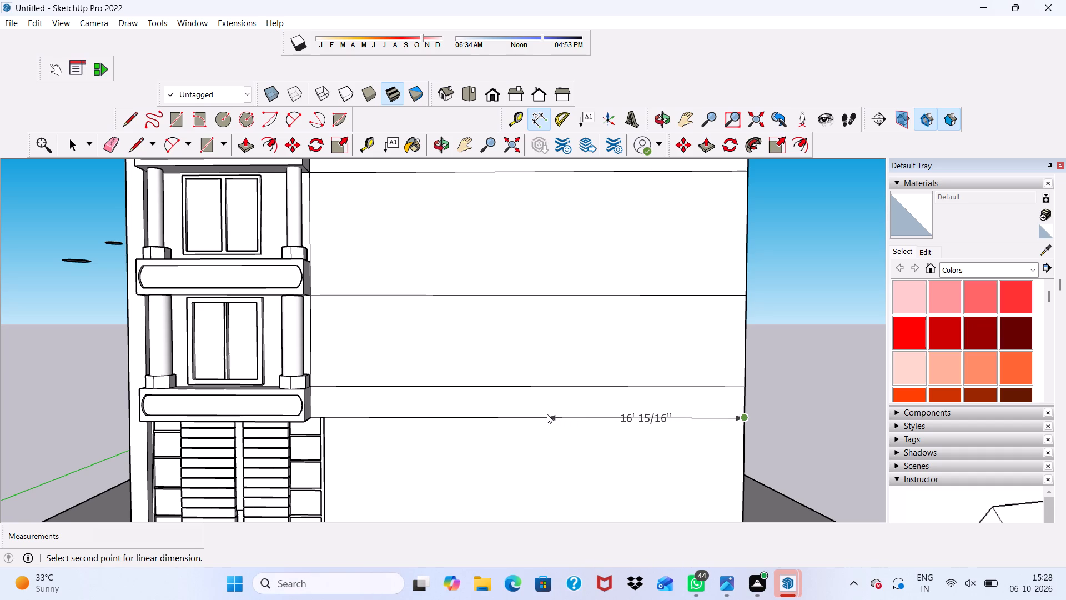
left_click(557, 414)
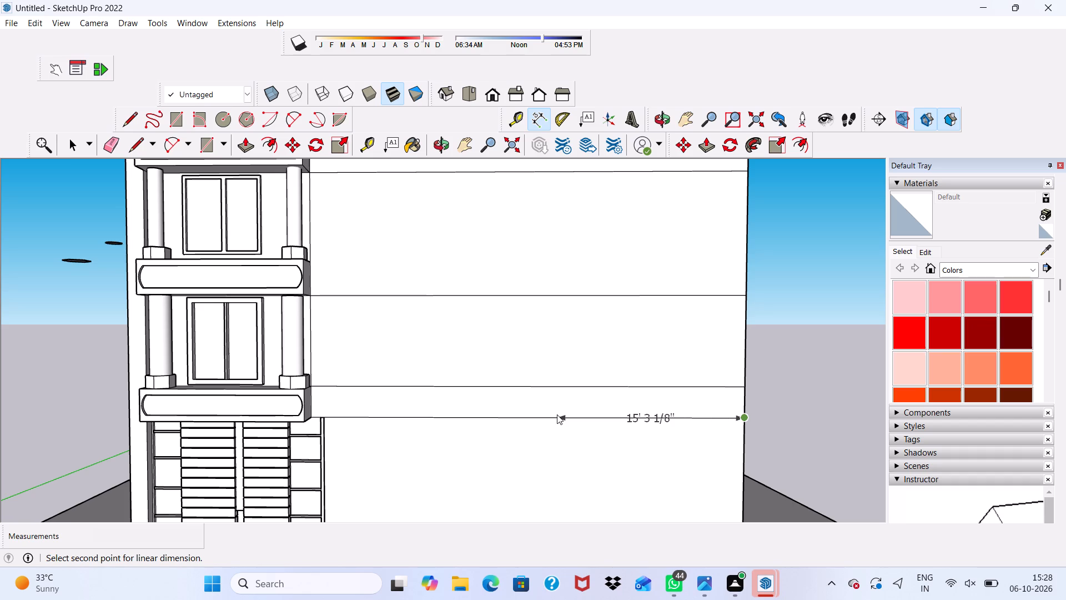
key("space")
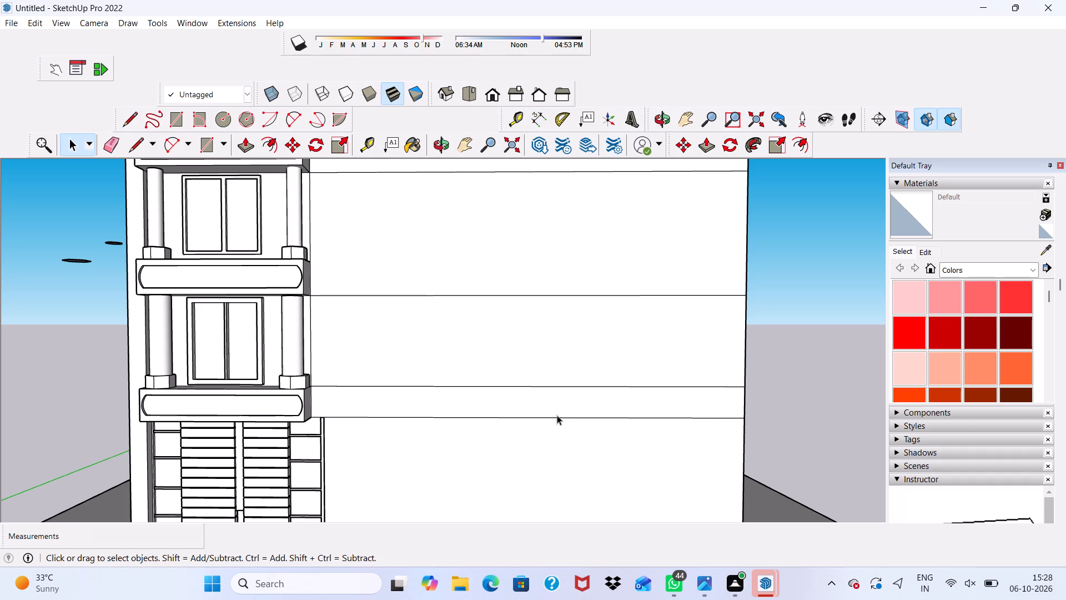
Draw a vertical dividing line across the height of the wall band, about 15' from the far corner.
left_click(128, 112)
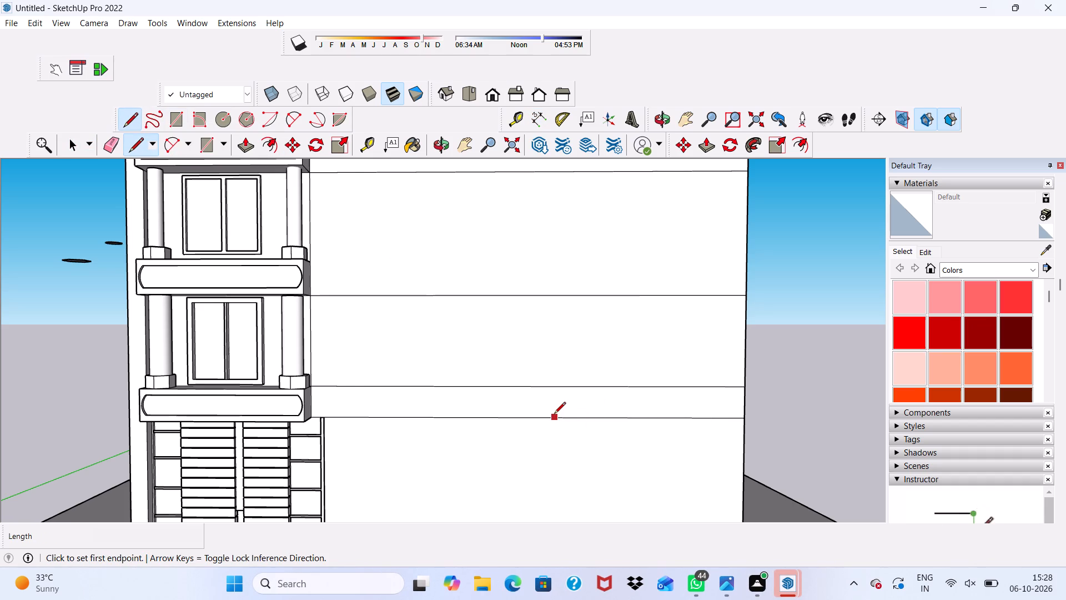
left_click(555, 414)
left_click(557, 382)
Draw a 10' vertical line down the ground-floor wall from the lower end of the band's dividing line.
scroll(557, 383, "down", 10)
middle_click_drag(652, 416, 602, 446)
scroll(568, 383, "up", 4)
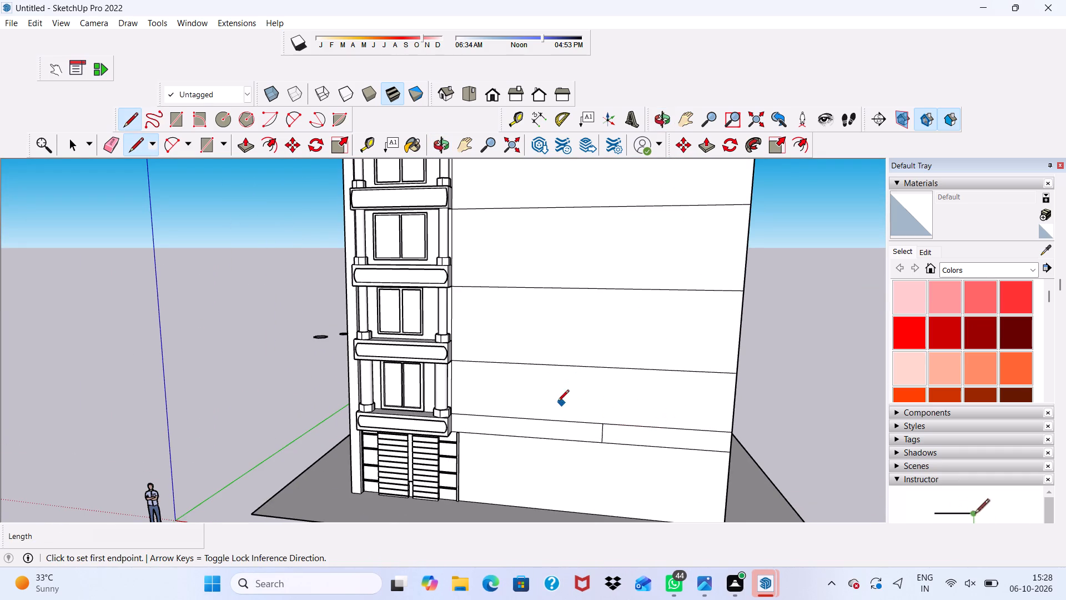
middle_click_drag(556, 400, 569, 419)
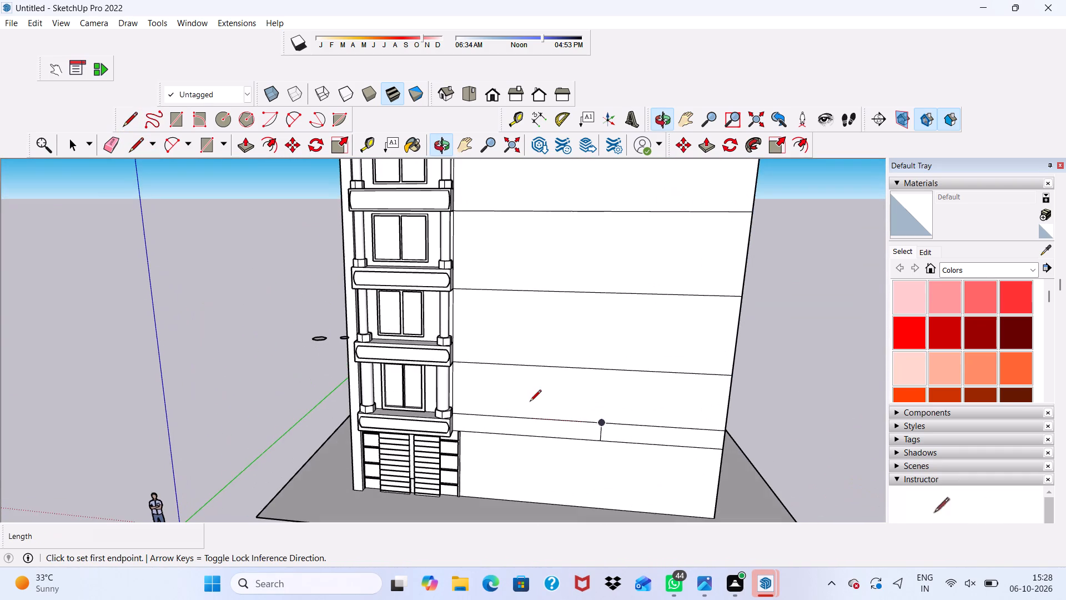
scroll(577, 454, "up", 3)
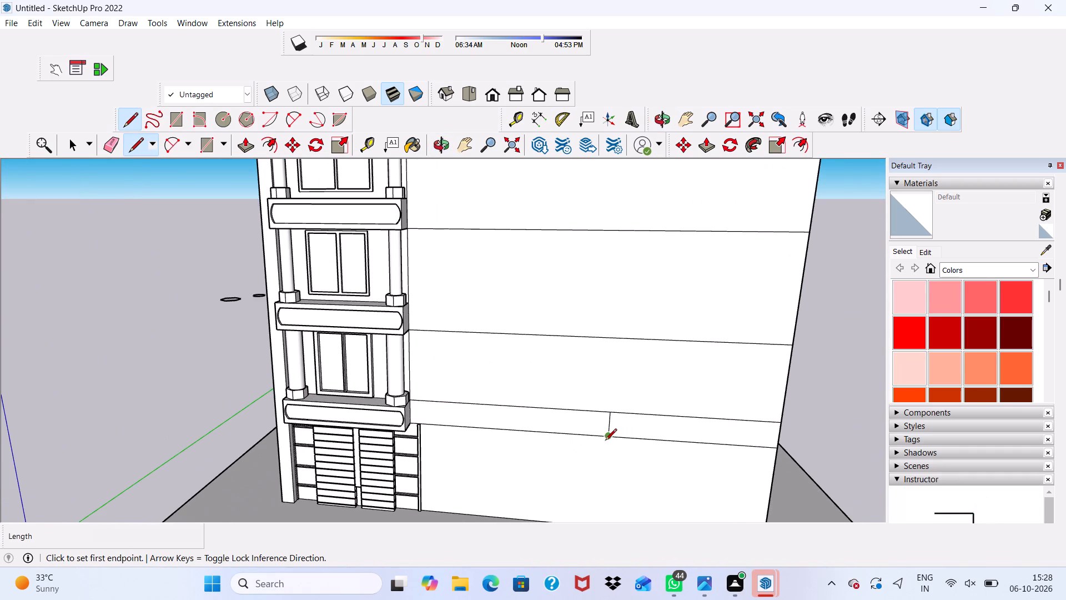
left_click(605, 441)
scroll(604, 374, "down", 8)
scroll(611, 442, "up", 12)
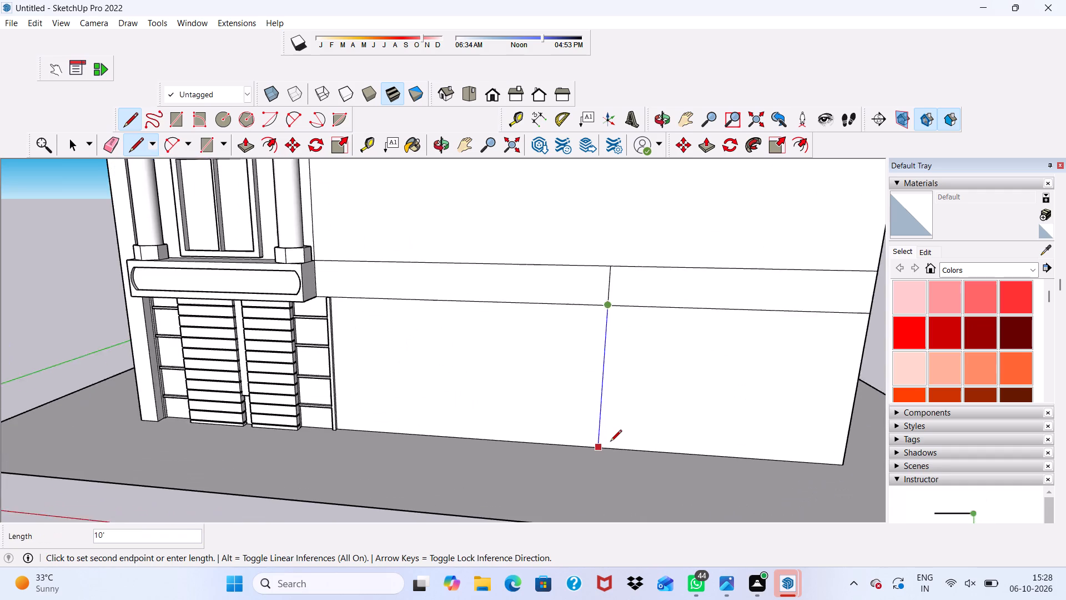
left_click(599, 444)
Extend the ground-floor dividing line another 3 5/8" to meet the wall's bottom edge.
scroll(496, 417, "down", 7)
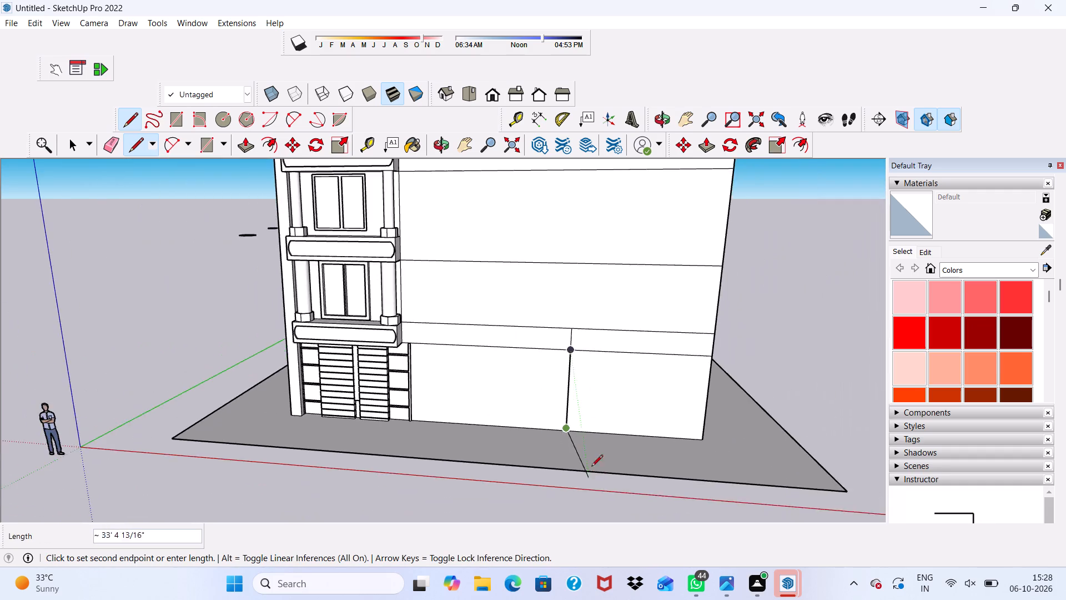
scroll(560, 429, "up", 11)
middle_click_drag(558, 432, 603, 328)
scroll(602, 351, "up", 3)
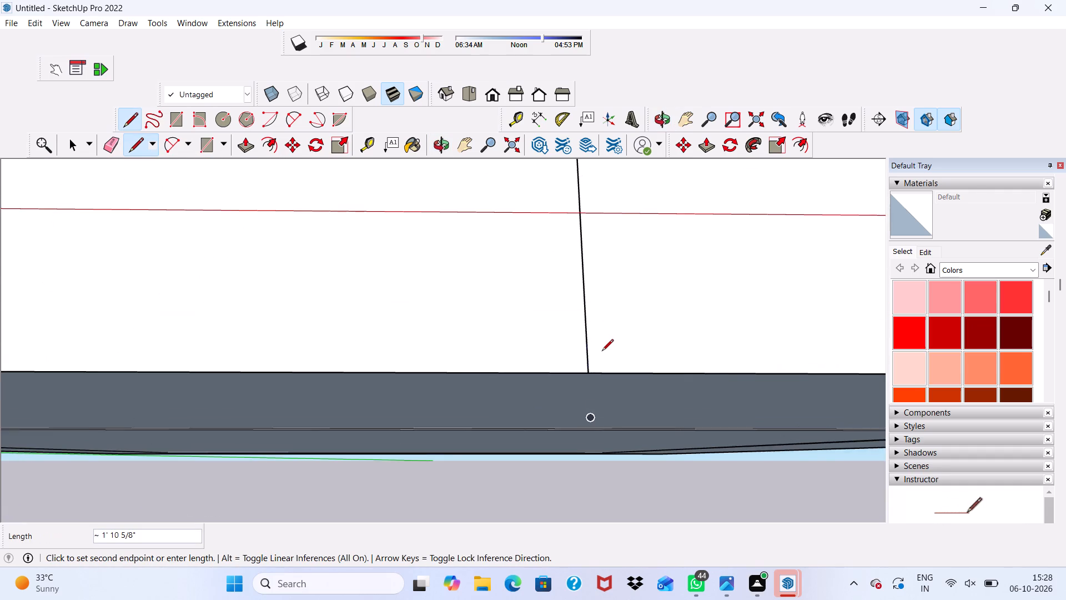
scroll(602, 352, "down", 14)
middle_click_drag(554, 337, 547, 427)
scroll(569, 389, "up", 5)
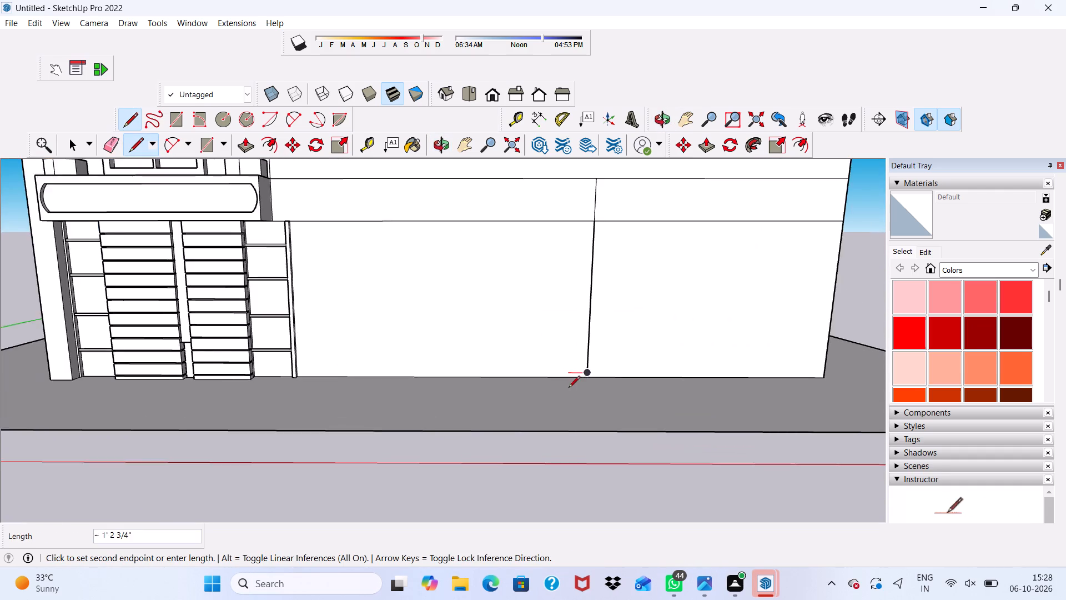
scroll(569, 388, "up", 11)
left_click(596, 364)
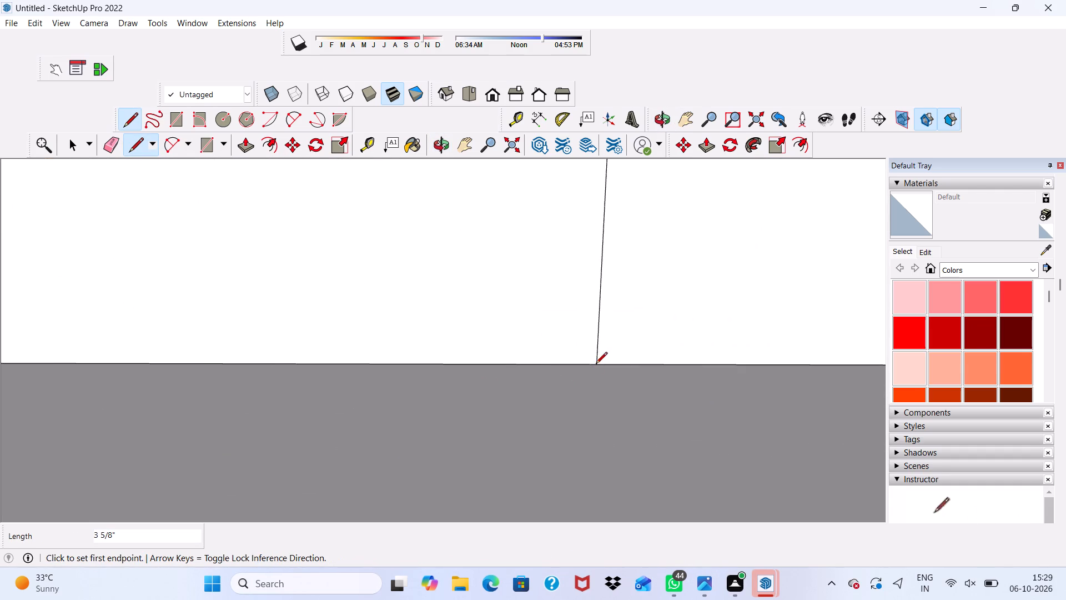
Examine the lower facade to check the new dividing lines across the wall band and ground floor.
scroll(685, 331, "down", 3)
key("space")
scroll(627, 401, "down", 7)
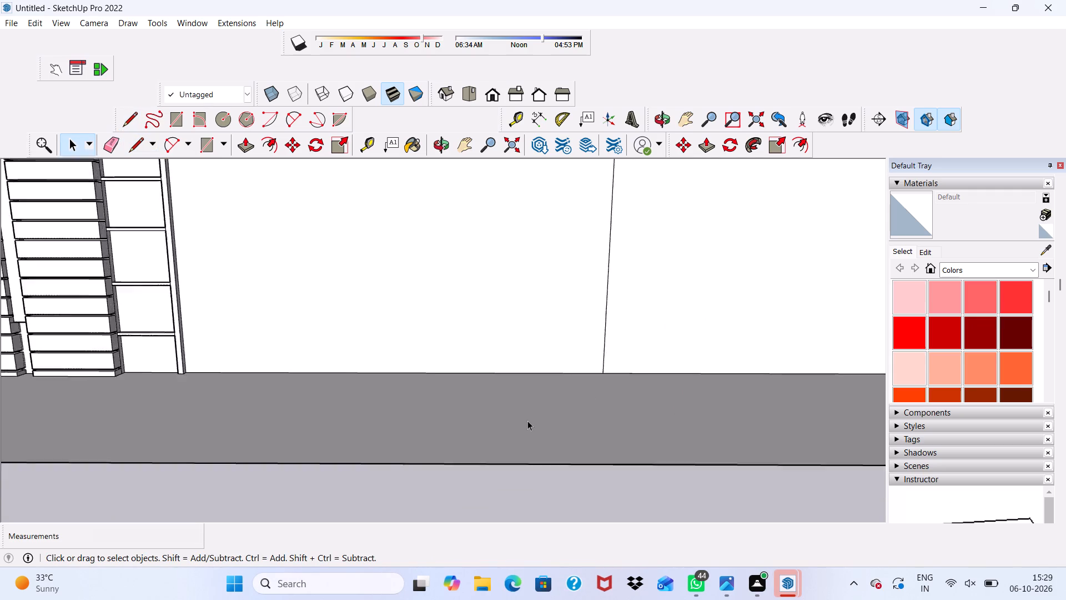
scroll(527, 421, "down", 5)
scroll(538, 378, "up", 3)
scroll(572, 289, "down", 10)
scroll(529, 231, "up", 2)
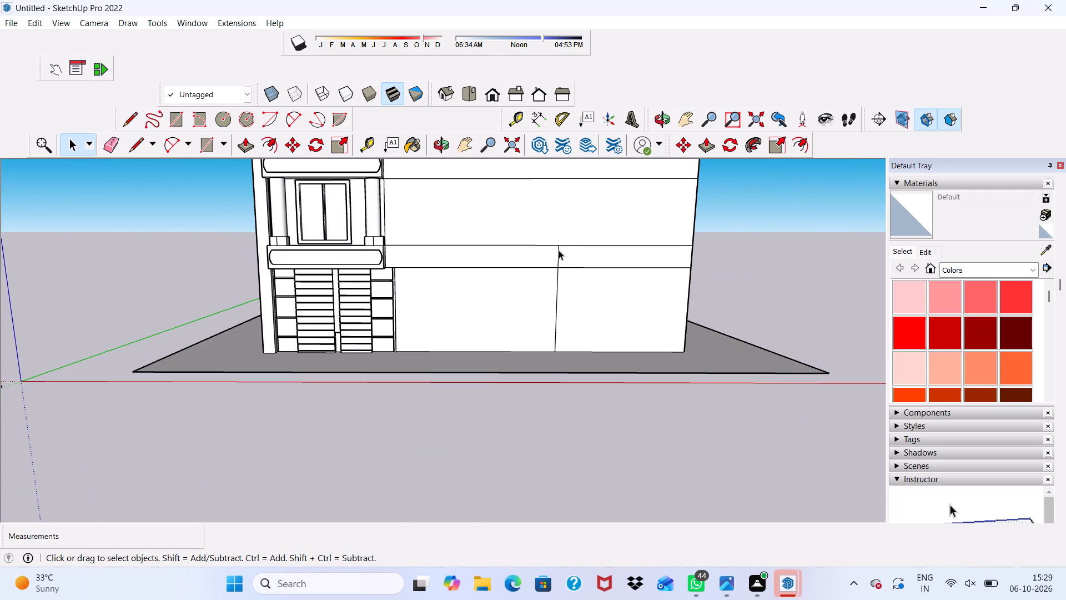
scroll(559, 250, "down", 3)
scroll(557, 296, "down", 10)
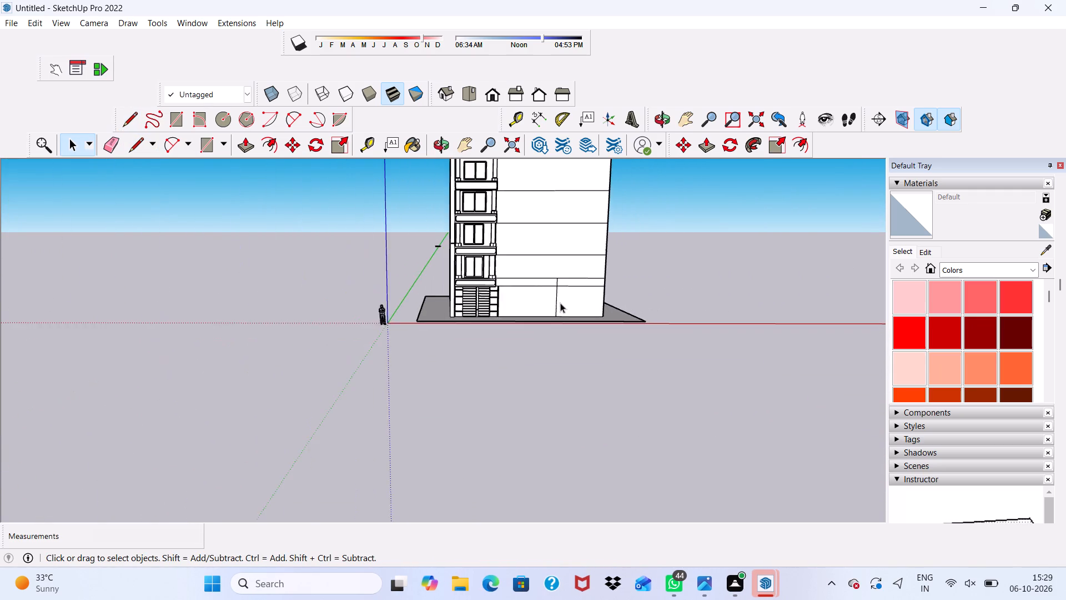
scroll(549, 243, "up", 3)
scroll(550, 219, "down", 7)
scroll(570, 296, "up", 1)
scroll(567, 219, "up", 3)
scroll(601, 259, "up", 3)
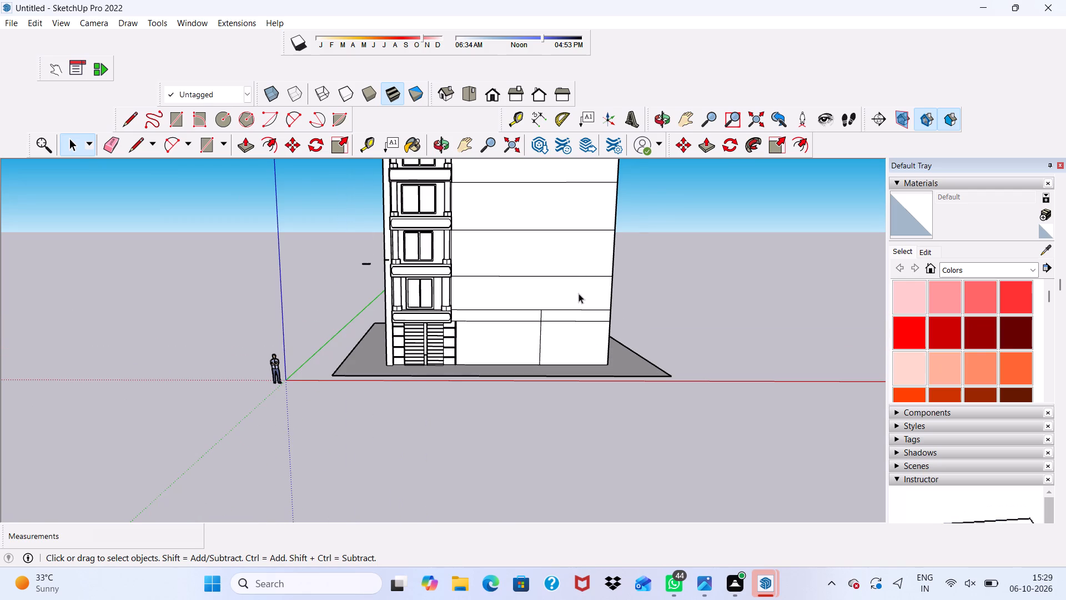
scroll(552, 324, "down", 1)
scroll(525, 337, "up", 6)
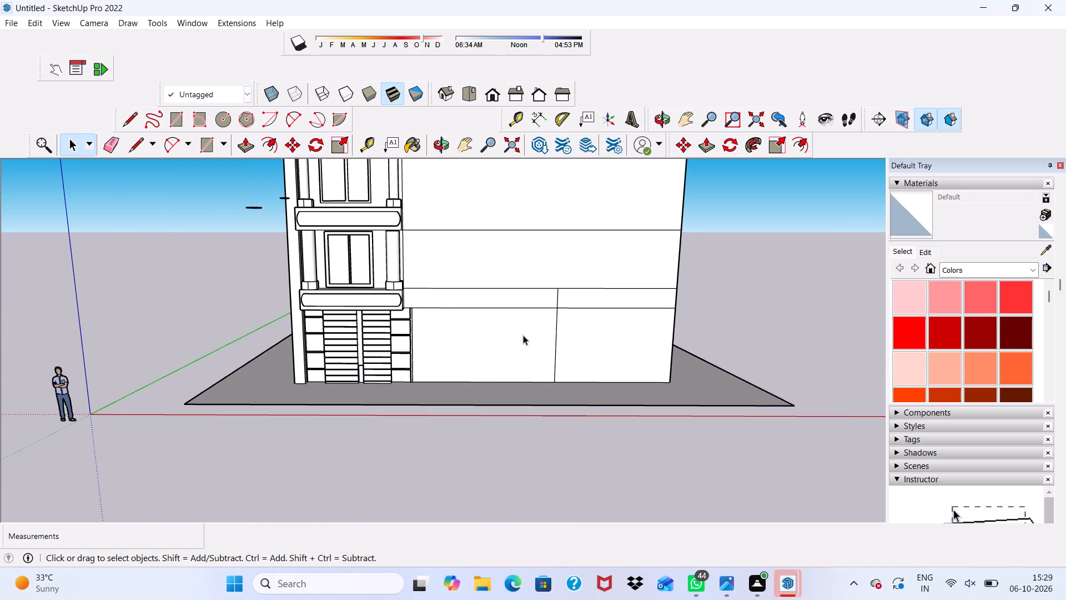
scroll(541, 328, "up", 4)
scroll(363, 337, "down", 4)
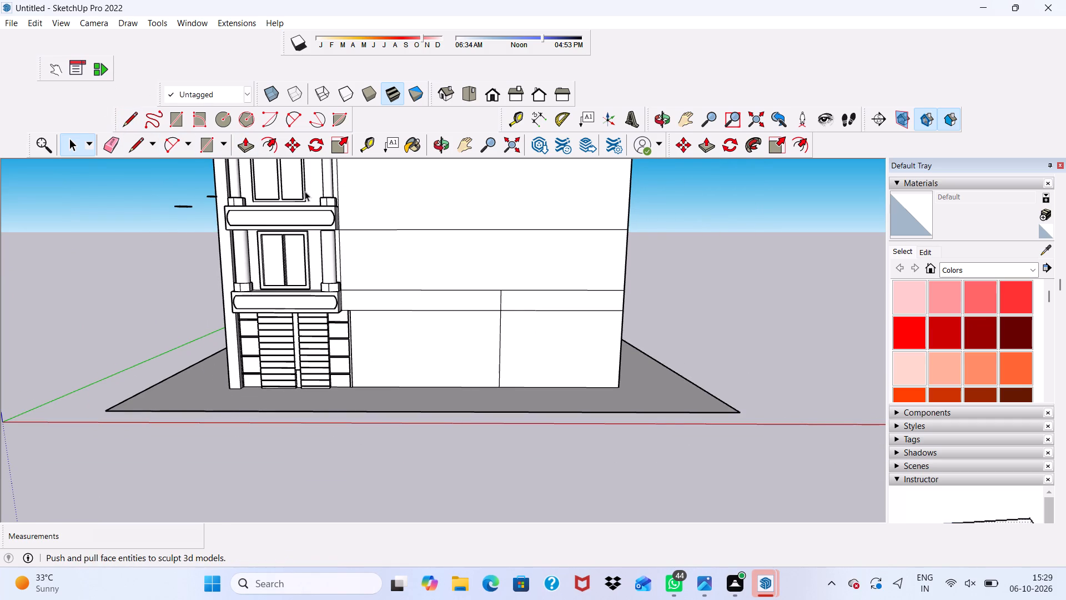
Copy the wall band's 15' end bay about 10' 1/4" straight down to the wall's bottom edge.
double_click(526, 302)
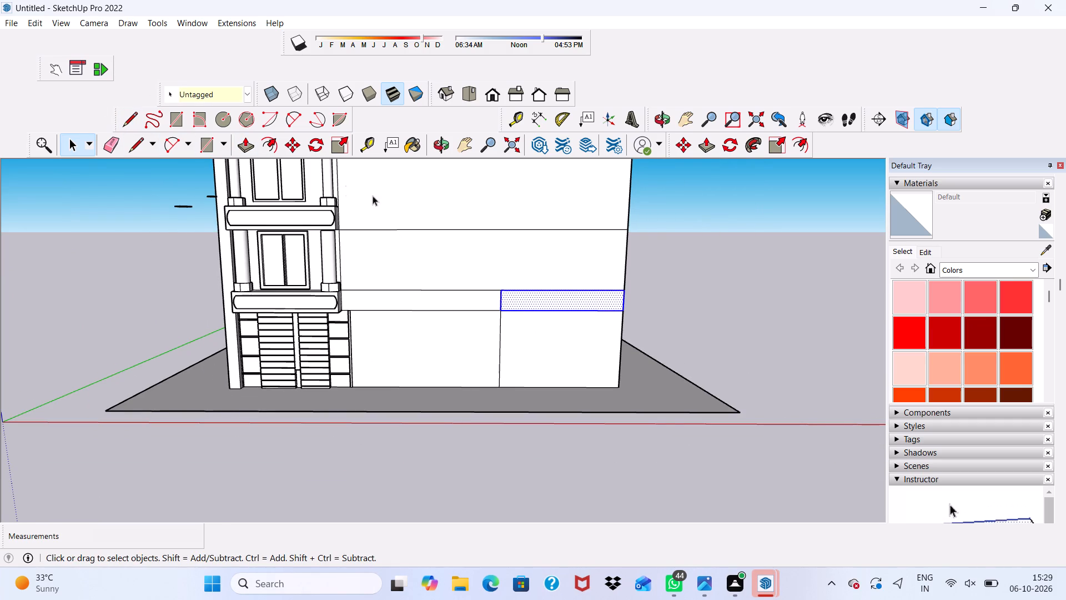
left_click(293, 138)
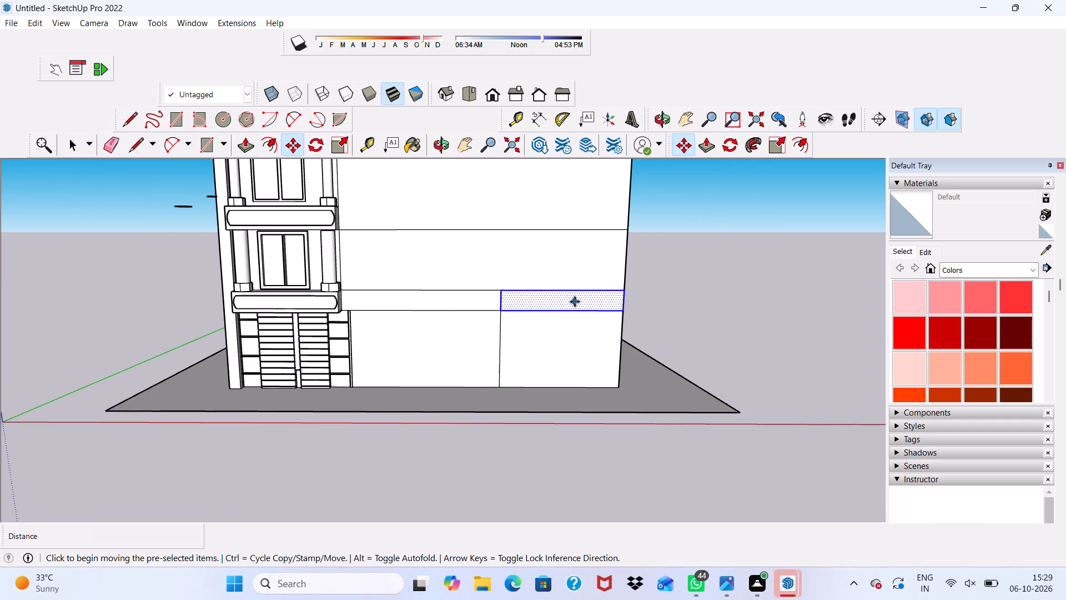
left_click(575, 302)
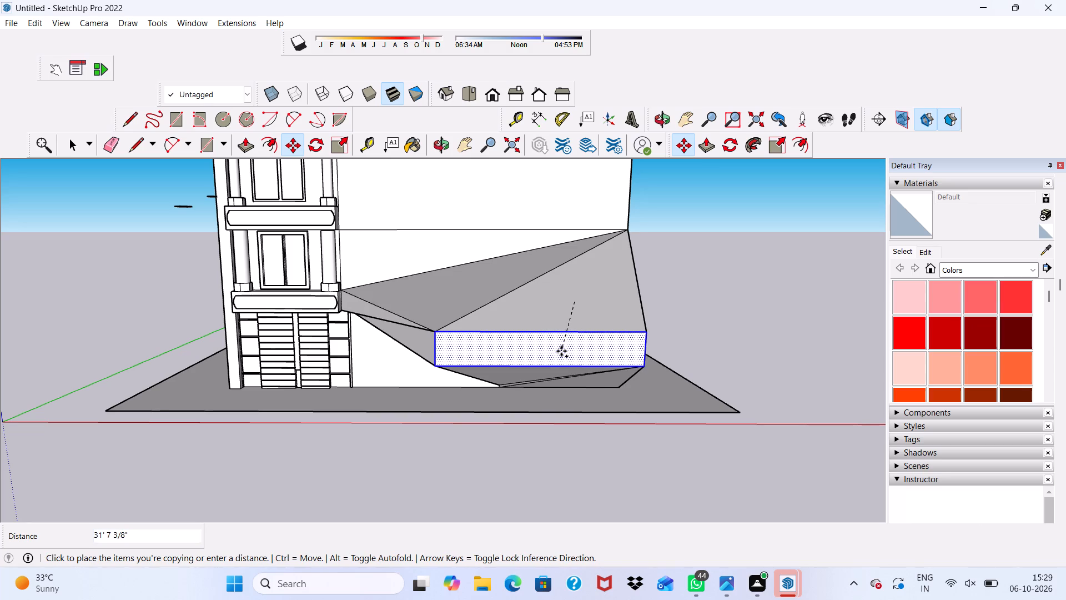
scroll(574, 368, "up", 7)
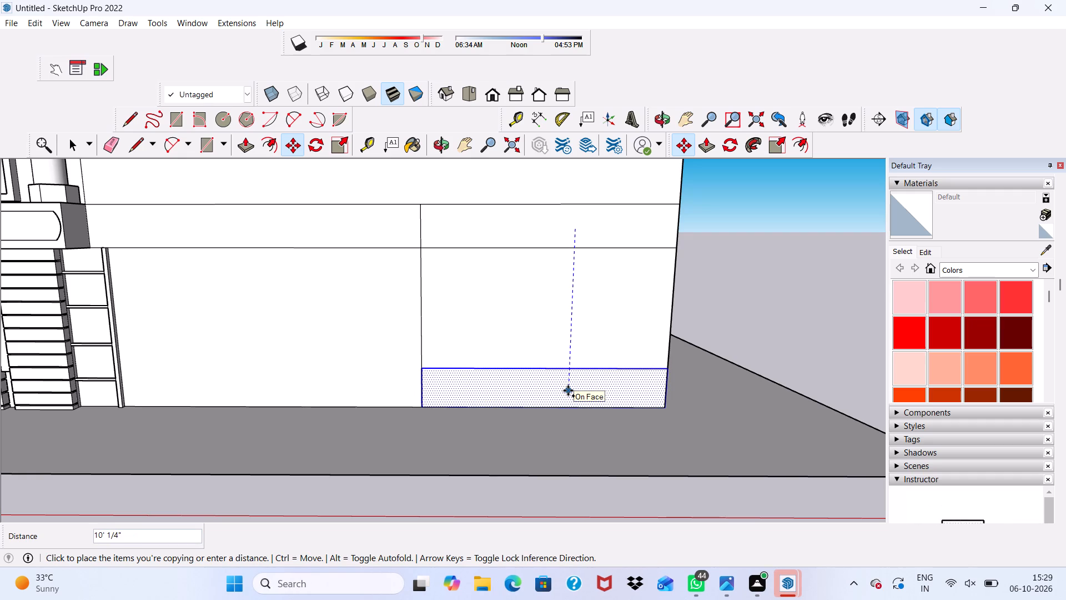
left_click(568, 391)
scroll(557, 376, "down", 4)
scroll(556, 377, "up", 1)
scroll(554, 349, "down", 2)
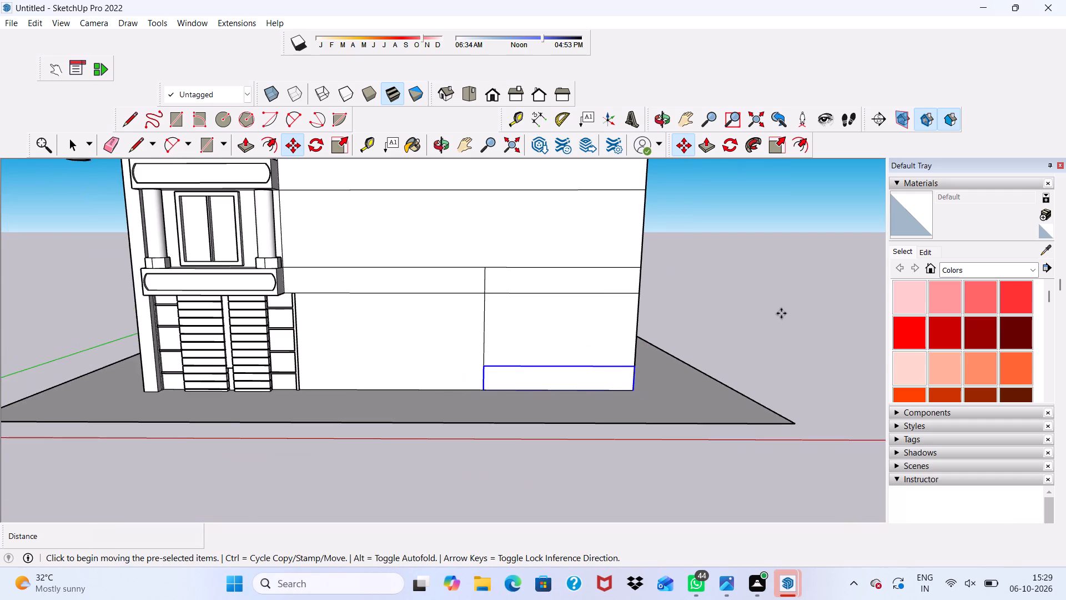
scroll(781, 313, "up", 1)
key("space")
scroll(589, 410, "up", 3)
left_click(499, 384)
scroll(499, 384, "down", 6)
middle_click_drag(499, 383, 452, 400)
scroll(461, 383, "up", 4)
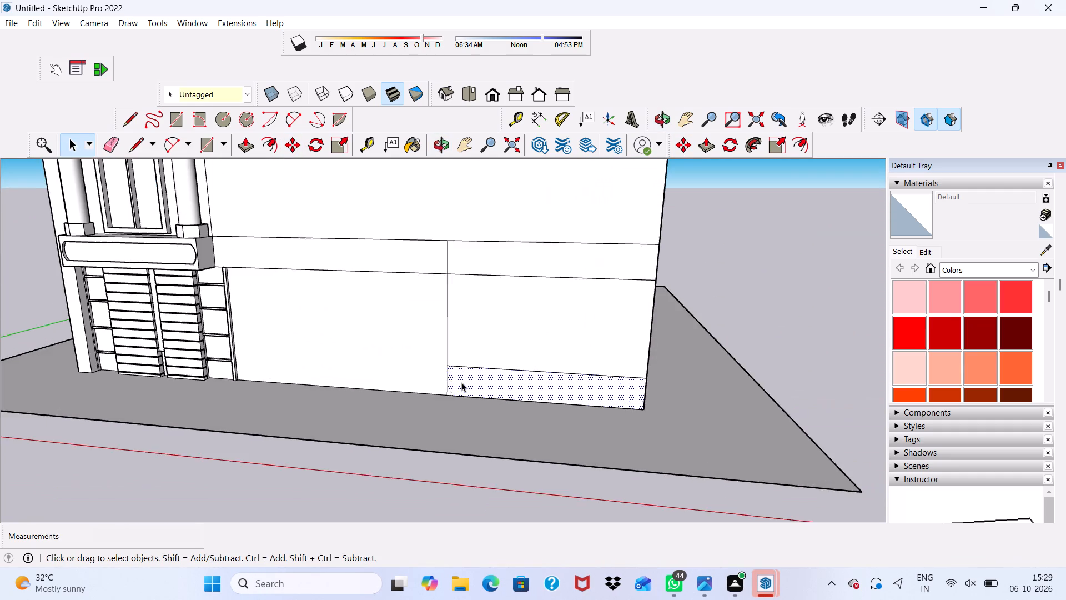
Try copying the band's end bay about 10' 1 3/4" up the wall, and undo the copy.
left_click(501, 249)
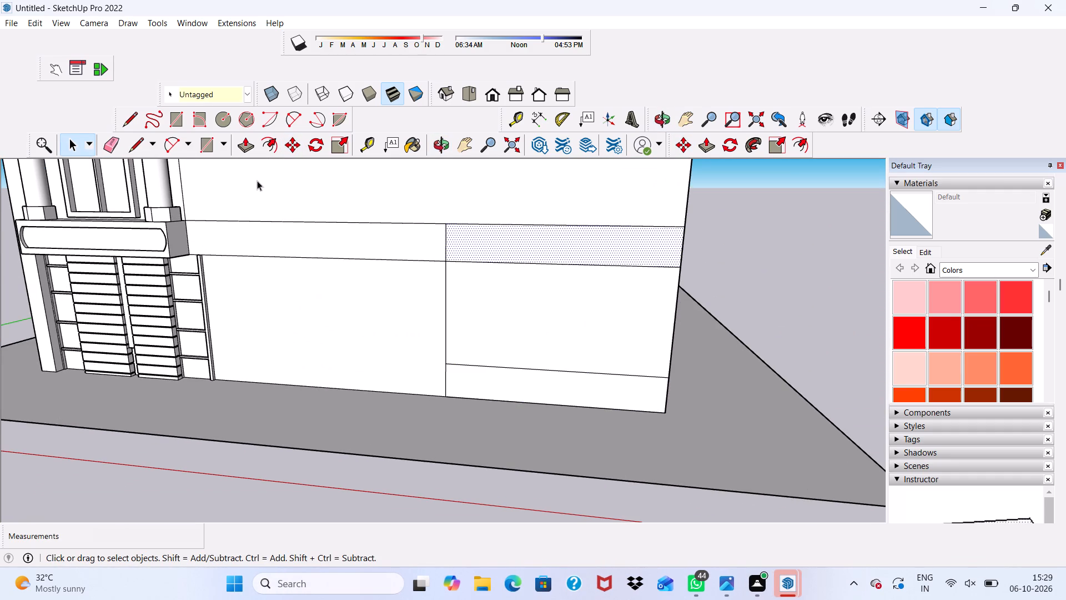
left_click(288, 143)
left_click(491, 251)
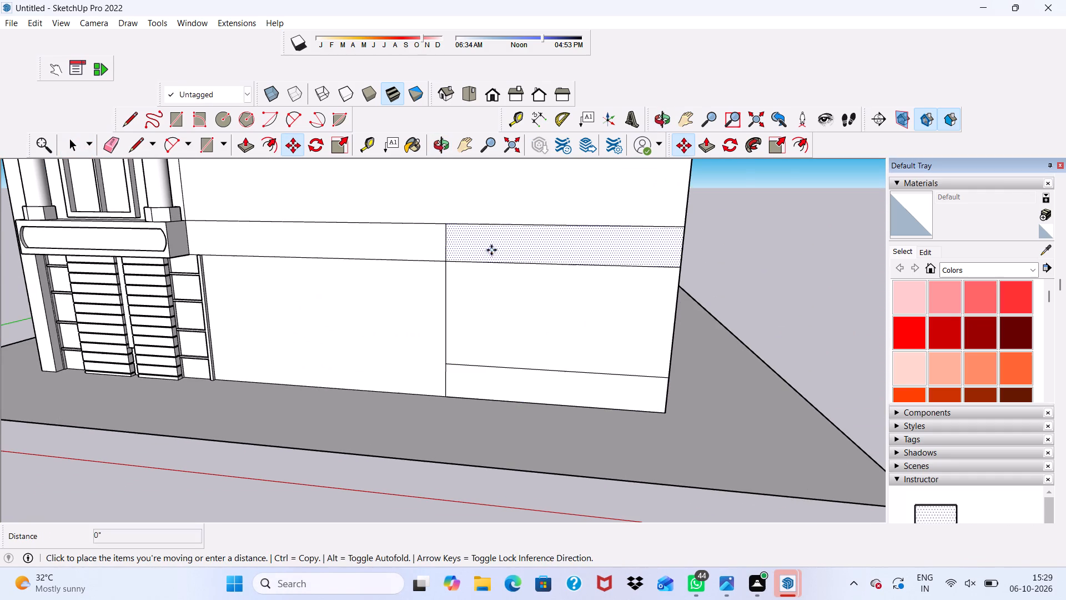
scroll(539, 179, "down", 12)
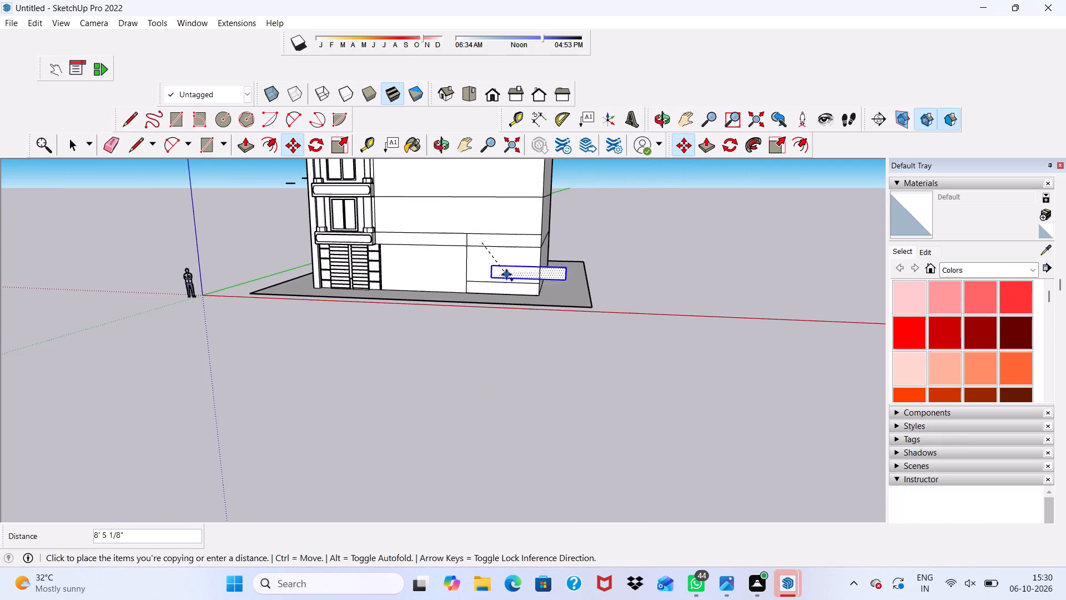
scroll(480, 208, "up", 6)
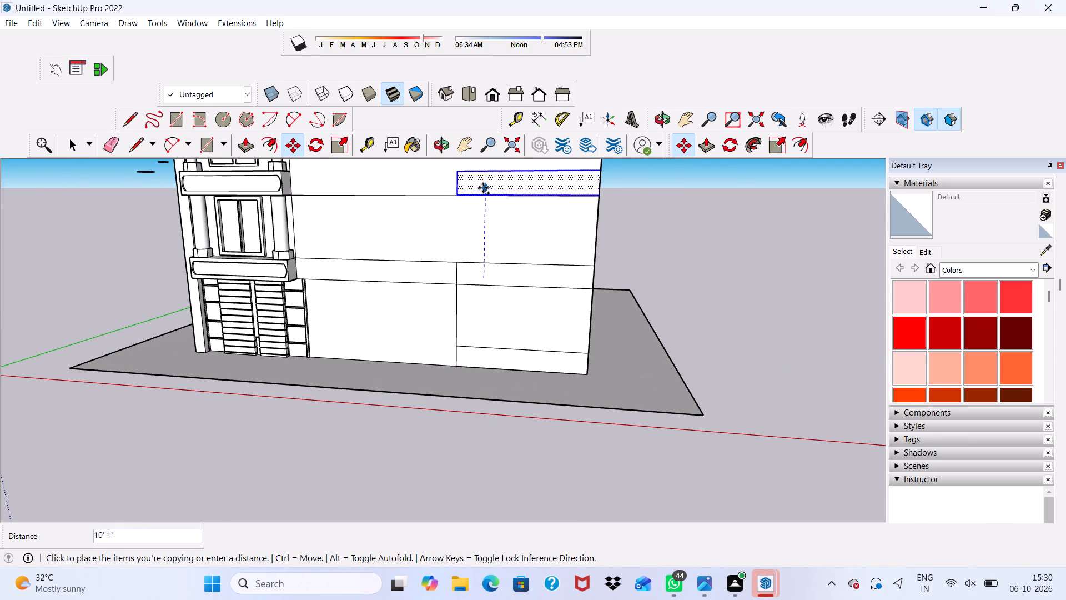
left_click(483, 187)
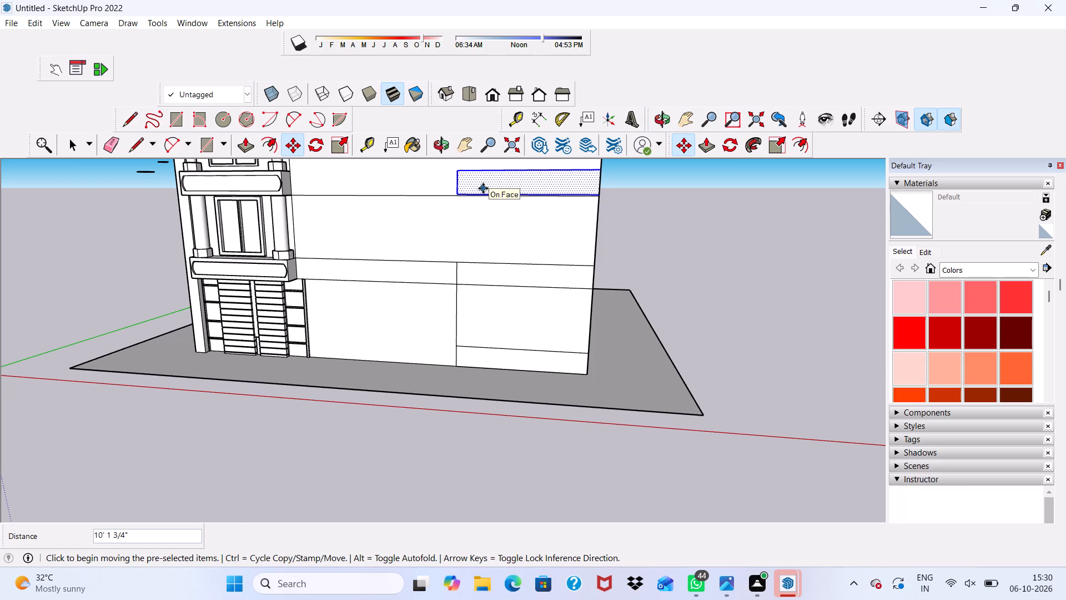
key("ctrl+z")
Copy the band's end bay about 10' 1/2" up the wall and repeat it as four evenly spaced copies.
double_click(509, 279)
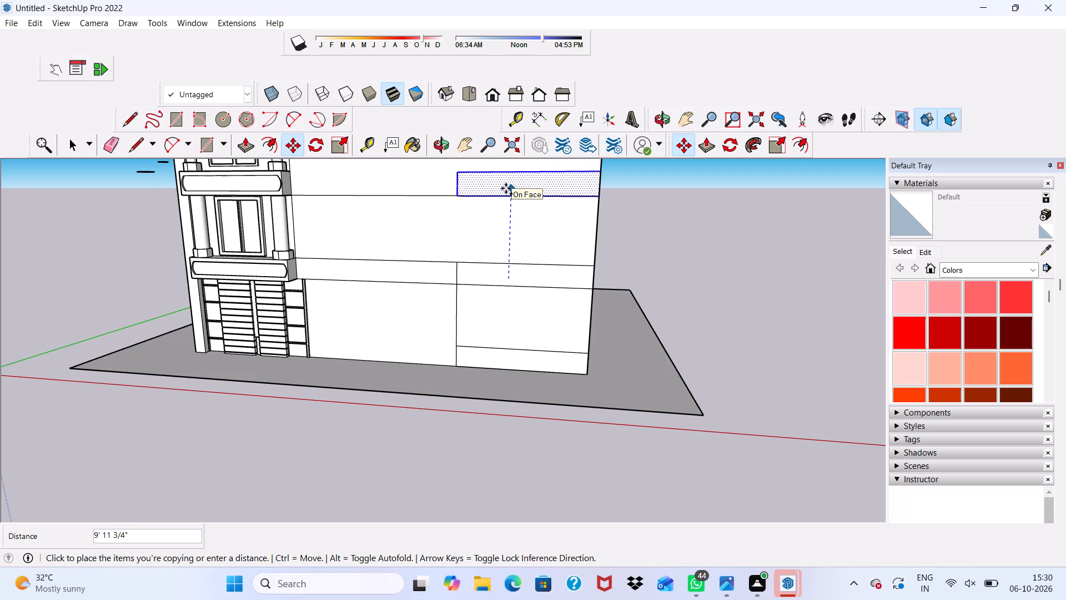
left_click(506, 188)
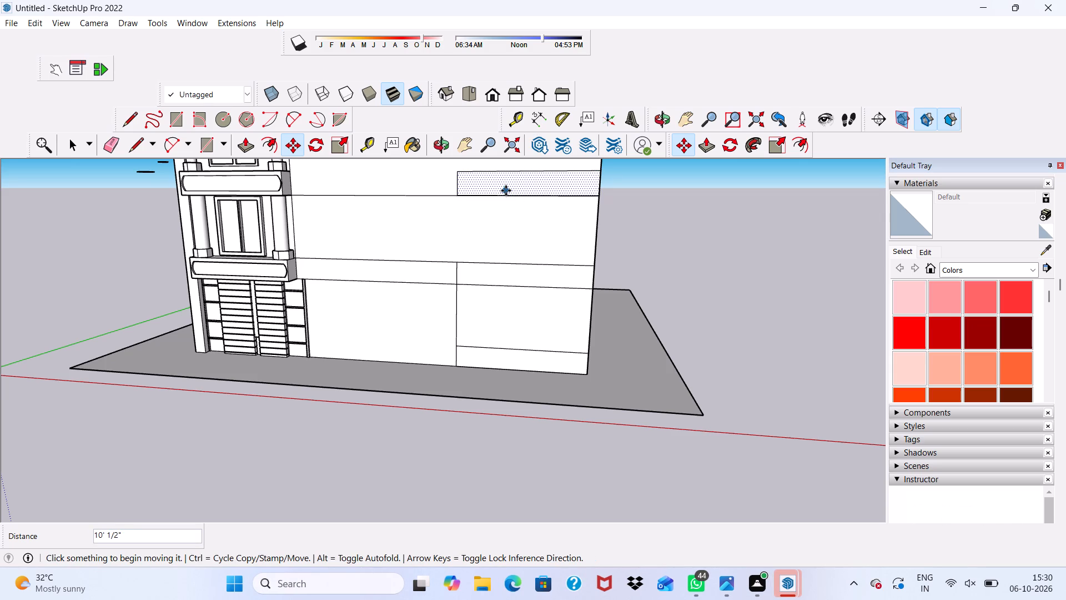
key("shift+asterisk")
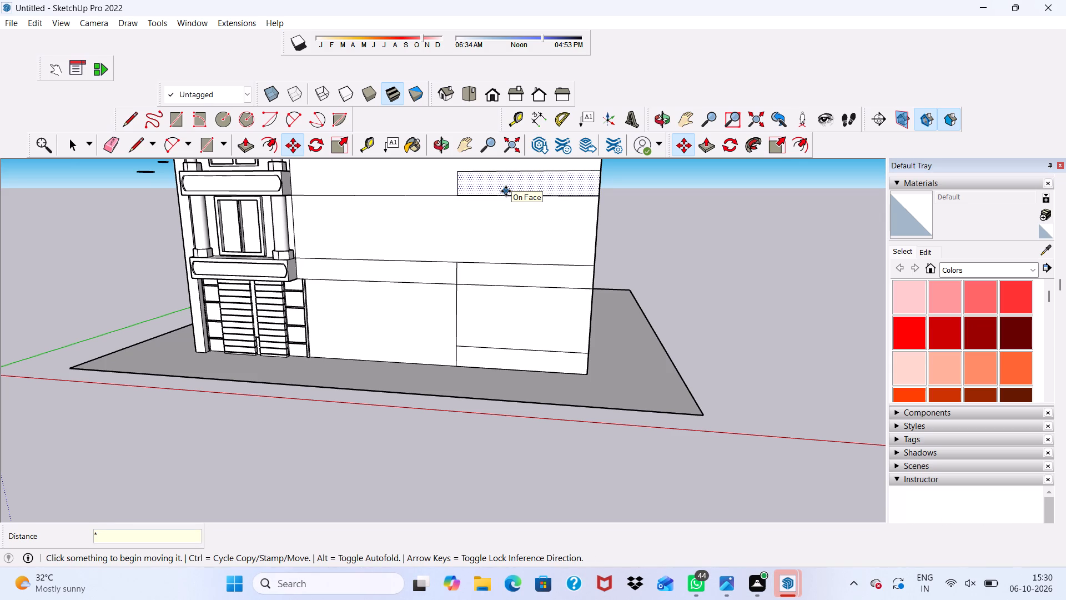
key("4")
key("Return")
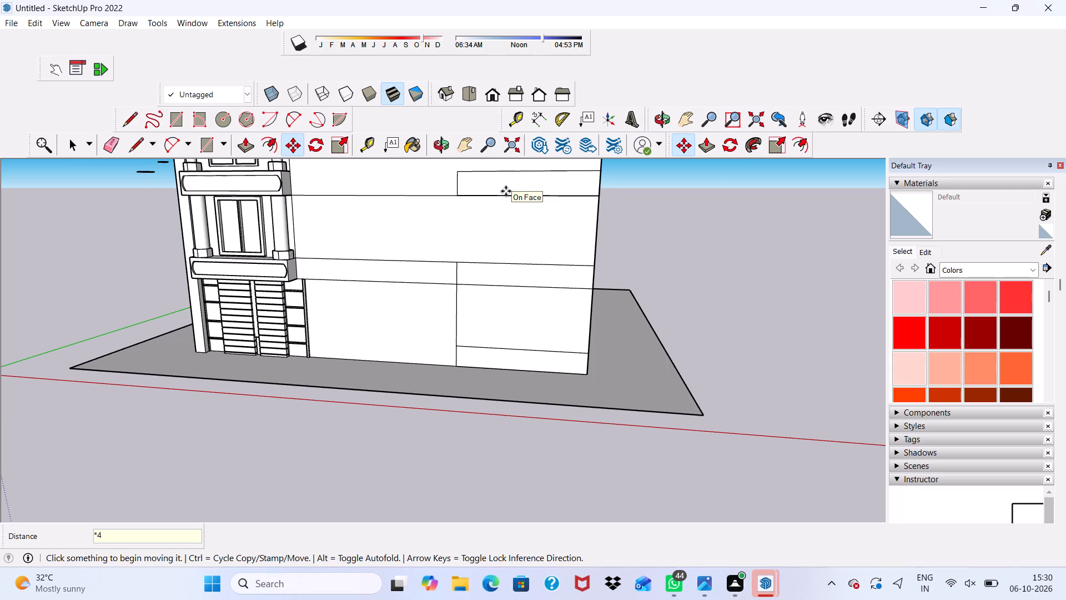
key("Return")
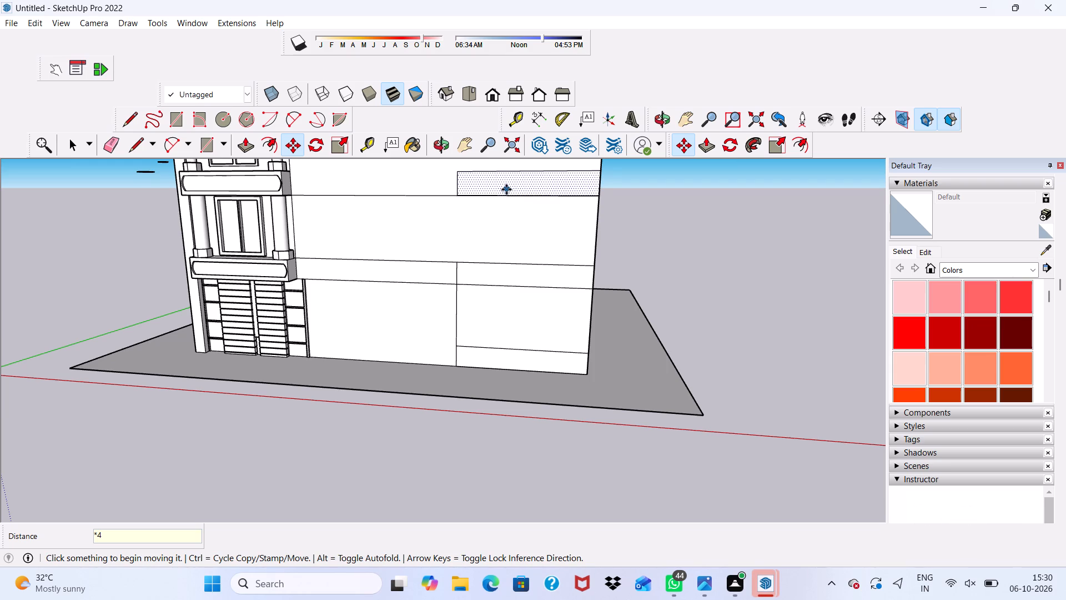
Examine the copied bays up the wall, checking how they align with the floor lines and roof edge.
scroll(506, 197, "down", 2)
scroll(487, 234, "up", 1)
scroll(483, 241, "down", 5)
scroll(479, 246, "up", 3)
scroll(475, 248, "down", 12)
scroll(453, 266, "up", 3)
scroll(465, 160, "up", 10)
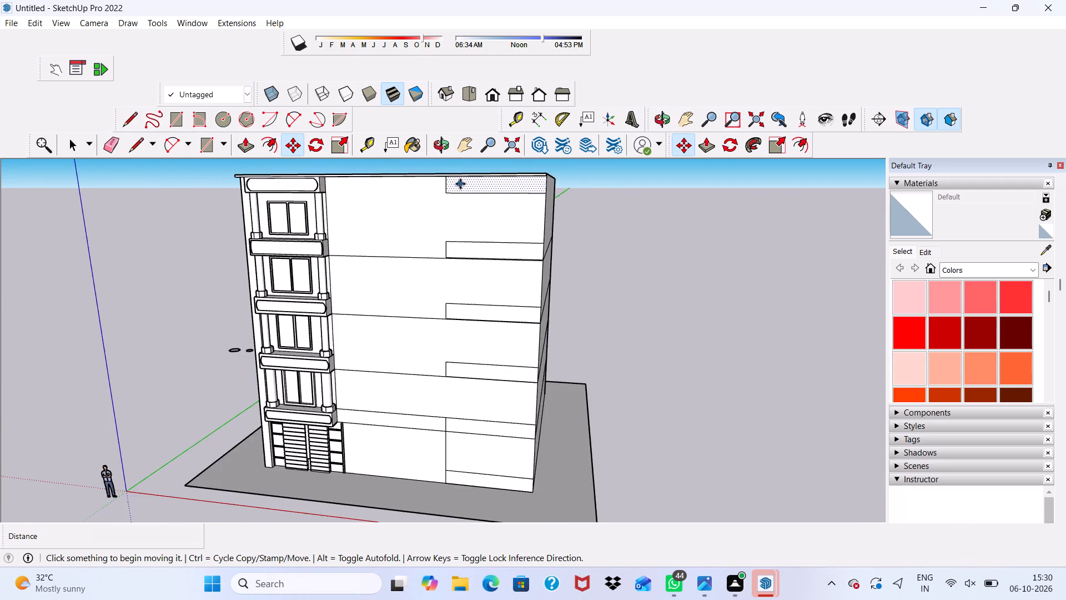
scroll(464, 203, "up", 4)
scroll(439, 198, "down", 2)
middle_click_drag(438, 197, 444, 155)
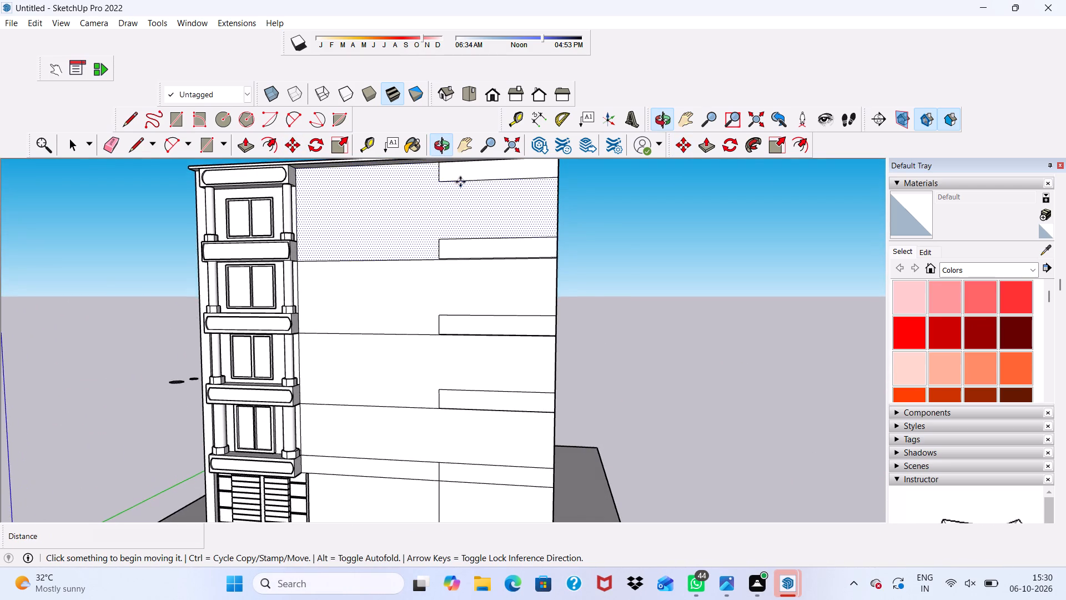
scroll(464, 191, "up", 5)
scroll(464, 191, "down", 8)
scroll(353, 302, "up", 1)
scroll(353, 302, "down", 4)
scroll(604, 234, "up", 1)
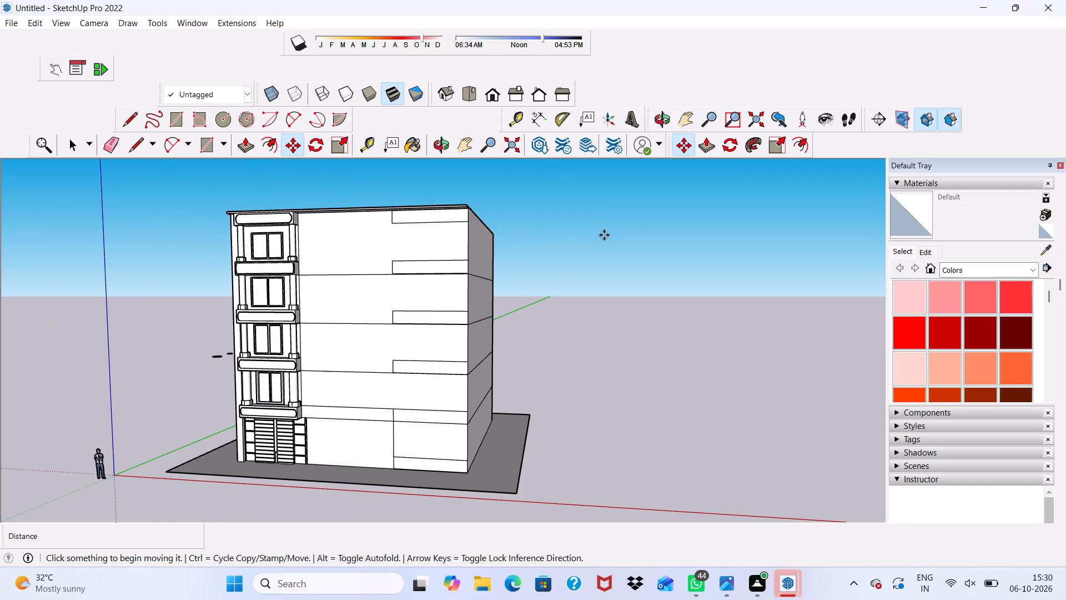
key("space")
scroll(462, 300, "up", 4)
scroll(416, 218, "up", 4)
scroll(416, 218, "down", 3)
middle_click_drag(417, 216, 433, 303)
scroll(433, 304, "up", 15)
scroll(346, 247, "up", 3)
scroll(346, 247, "down", 7)
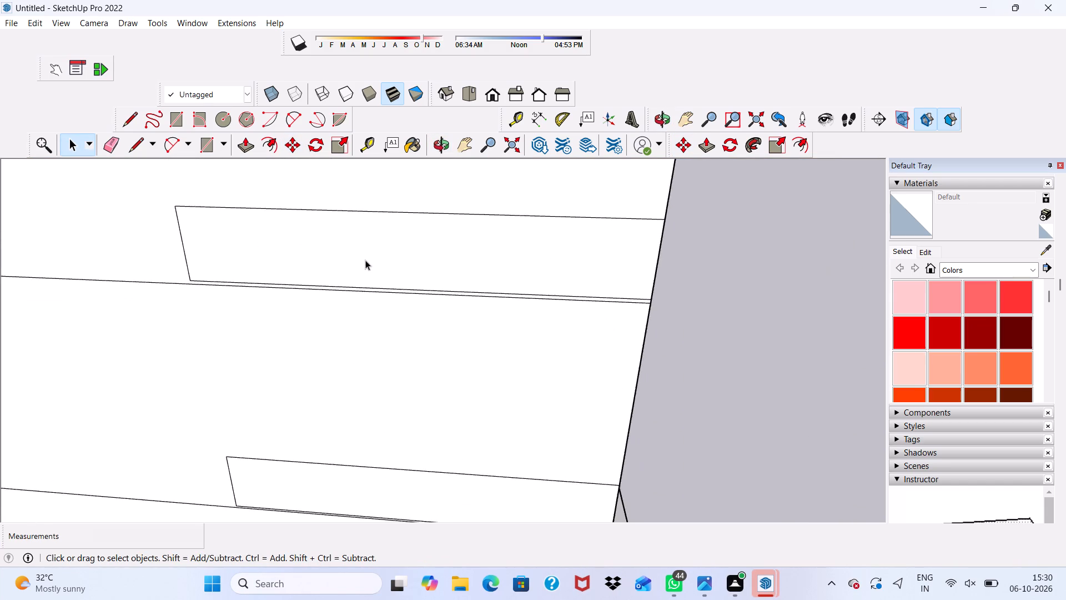
scroll(365, 260, "down", 3)
scroll(338, 421, "up", 11)
scroll(338, 417, "down", 9)
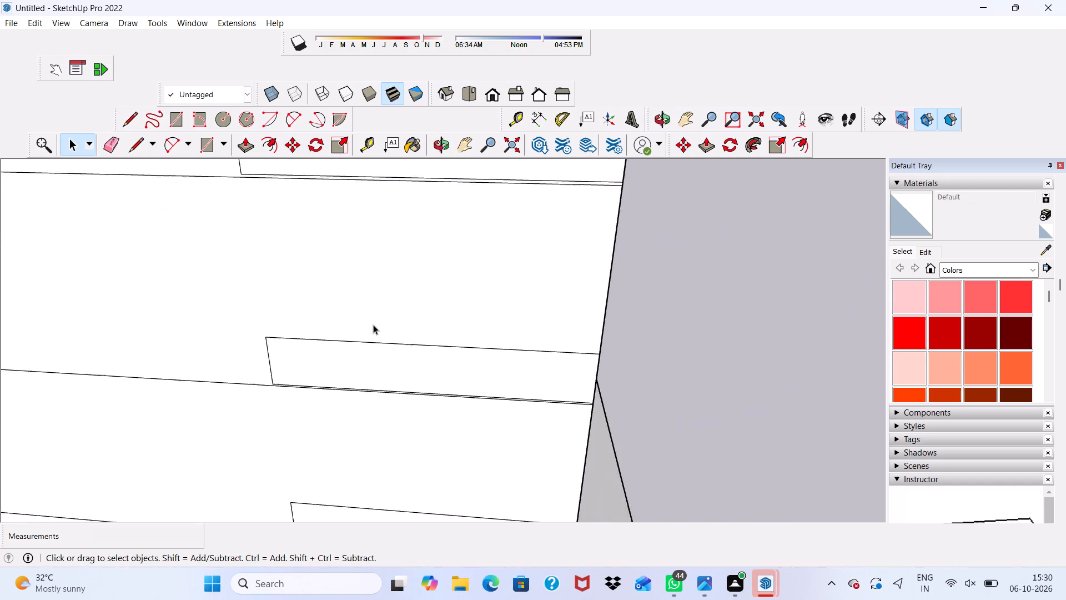
scroll(373, 324, "down", 7)
middle_click_drag(379, 362, 380, 316)
scroll(361, 379, "up", 1)
scroll(361, 380, "down", 5)
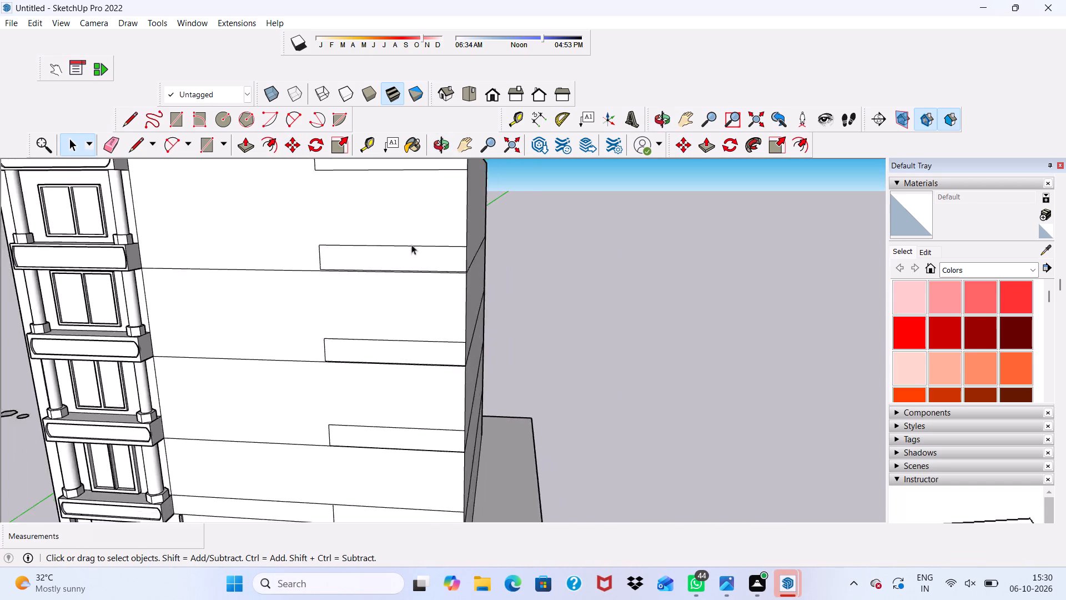
scroll(411, 244, "down", 3)
scroll(384, 430, "up", 4)
scroll(384, 429, "down", 4)
scroll(384, 431, "up", 2)
scroll(376, 422, "down", 3)
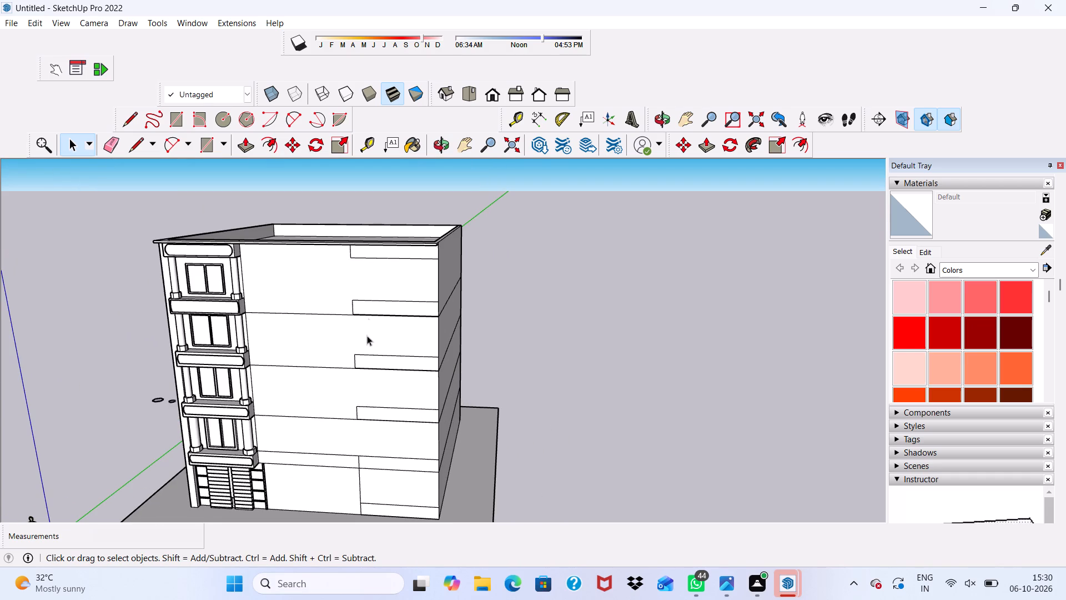
middle_click_drag(380, 263, 379, 196)
scroll(340, 243, "down", 1)
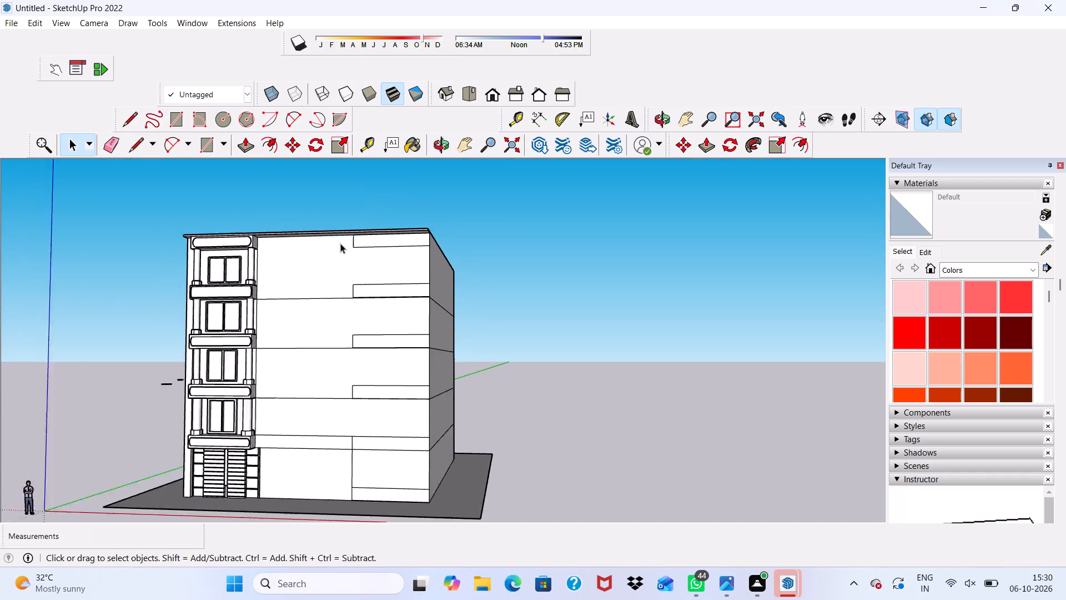
scroll(340, 243, "down", 2)
scroll(392, 326, "up", 3)
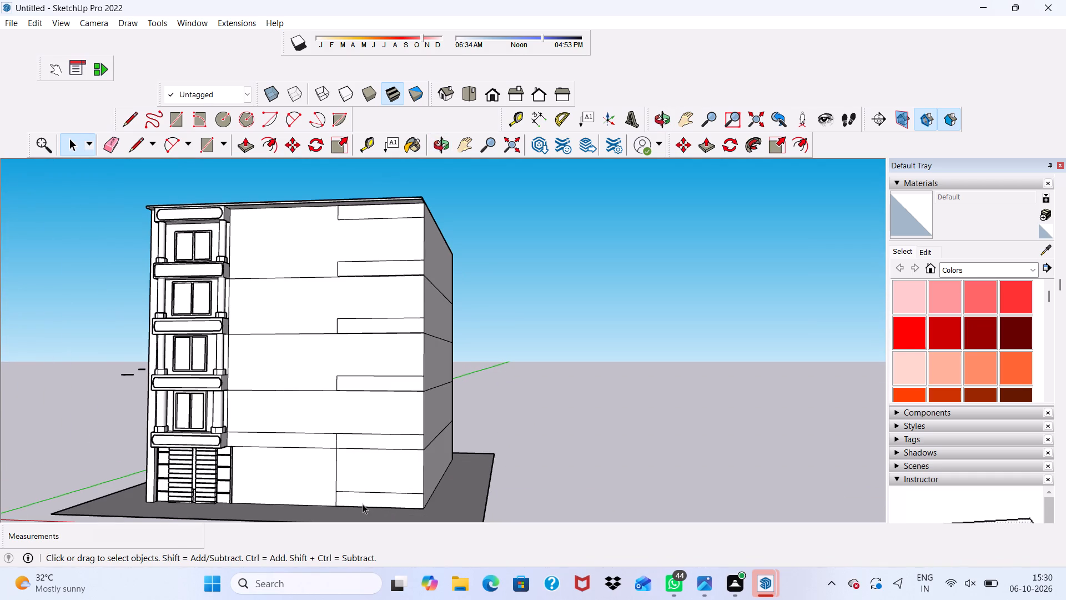
Extrude the bay strip at the wall's base outward by 2' with Push/Pull.
left_click(363, 504)
left_click(242, 133)
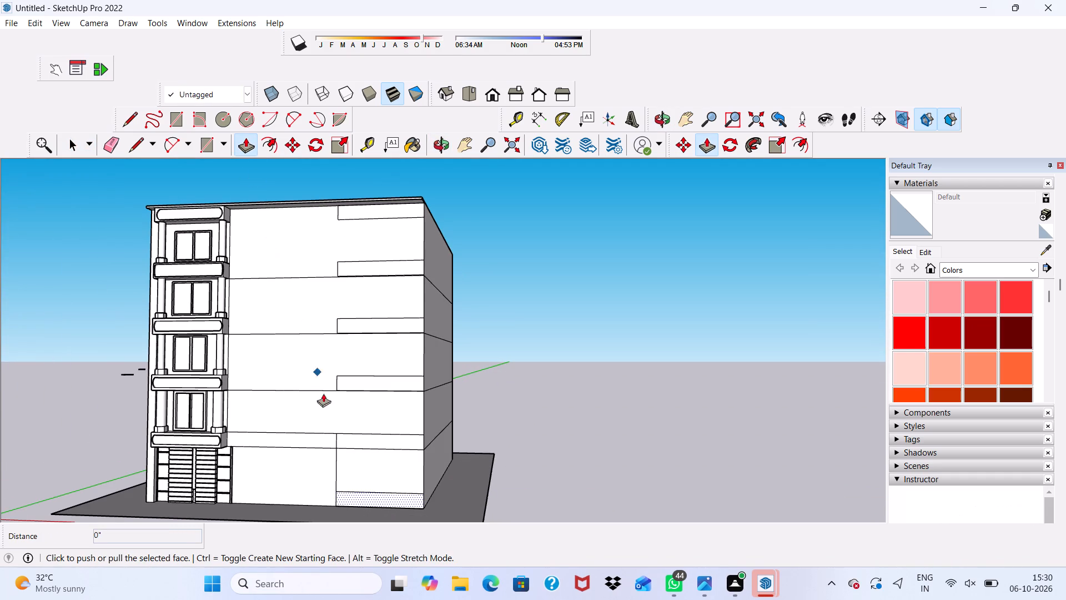
left_click(369, 497)
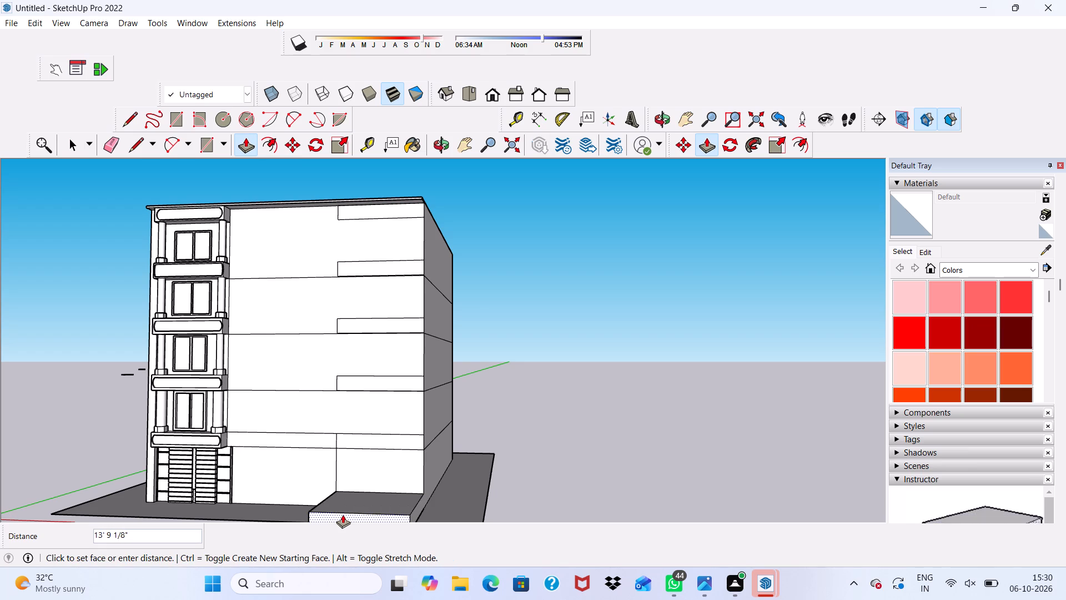
type("2'")
key("Return")
Extrude the three lowest bay strips above the base strip outward by 2', matching its projection.
scroll(360, 501, "up", 3)
scroll(380, 427, "up", 1)
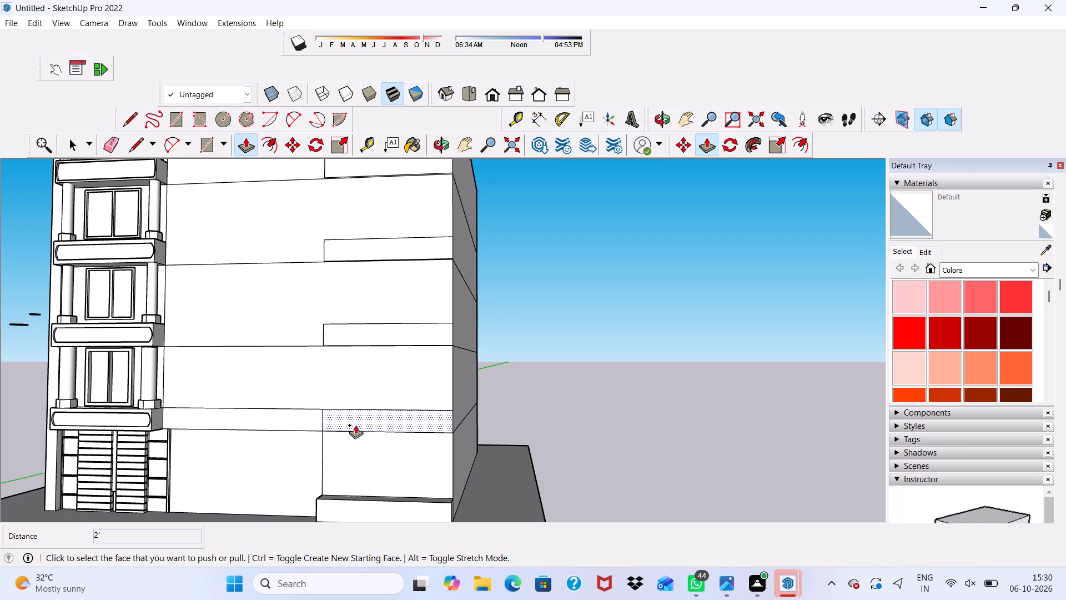
left_click(354, 418)
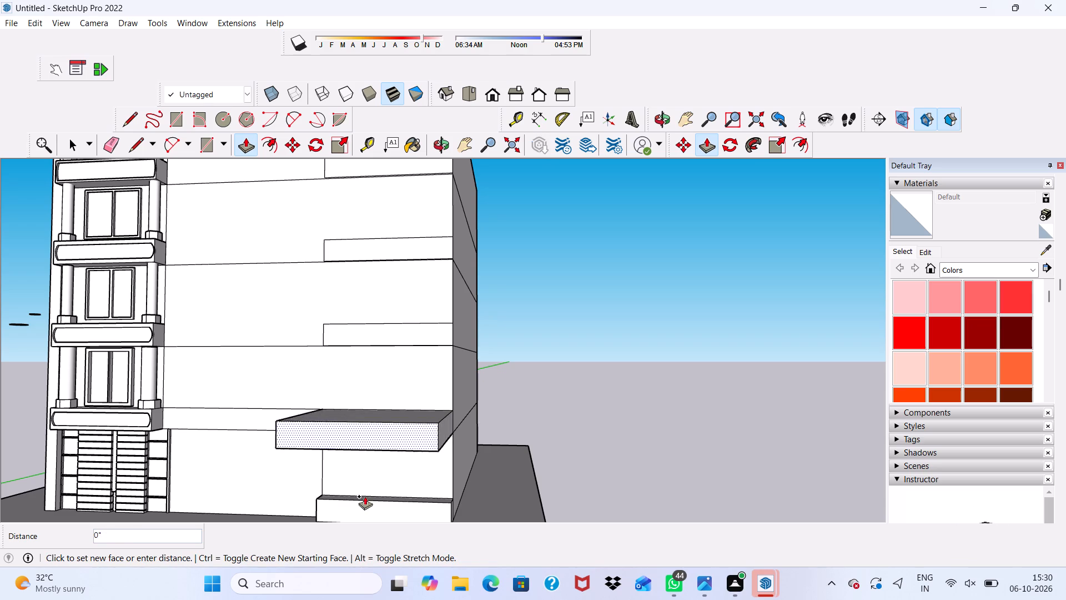
left_click(369, 500)
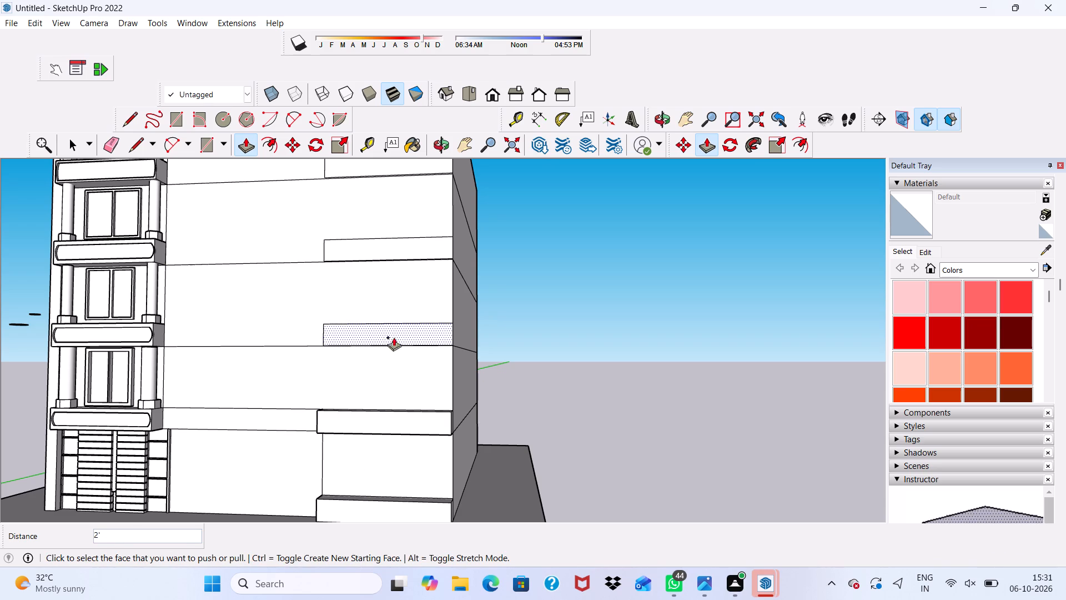
left_click(390, 330)
left_click(408, 421)
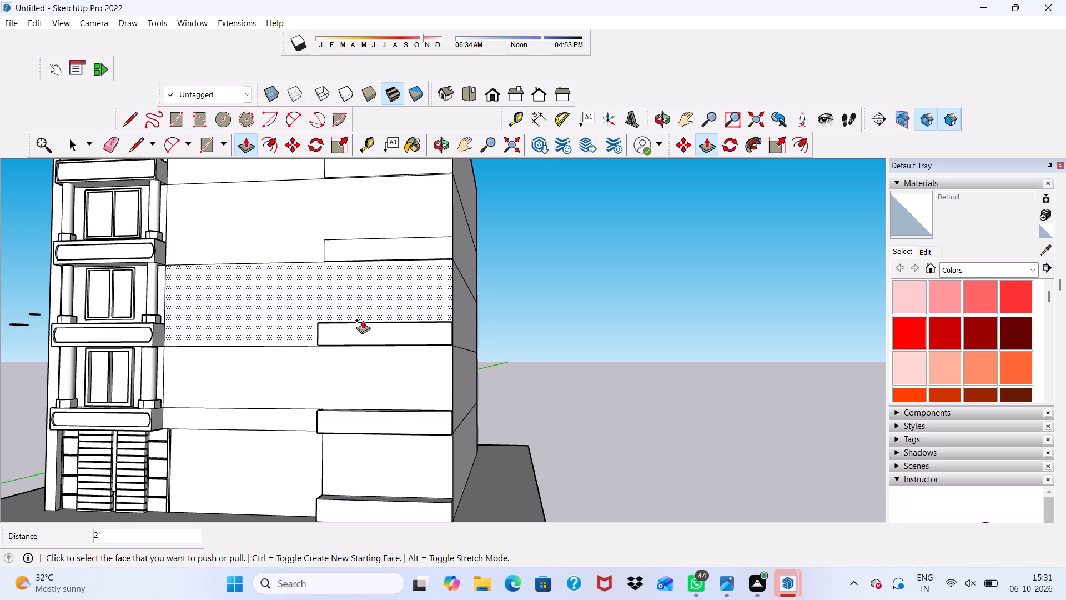
middle_click_drag(363, 319, 340, 444)
scroll(358, 279, "up", 4)
left_click(369, 260)
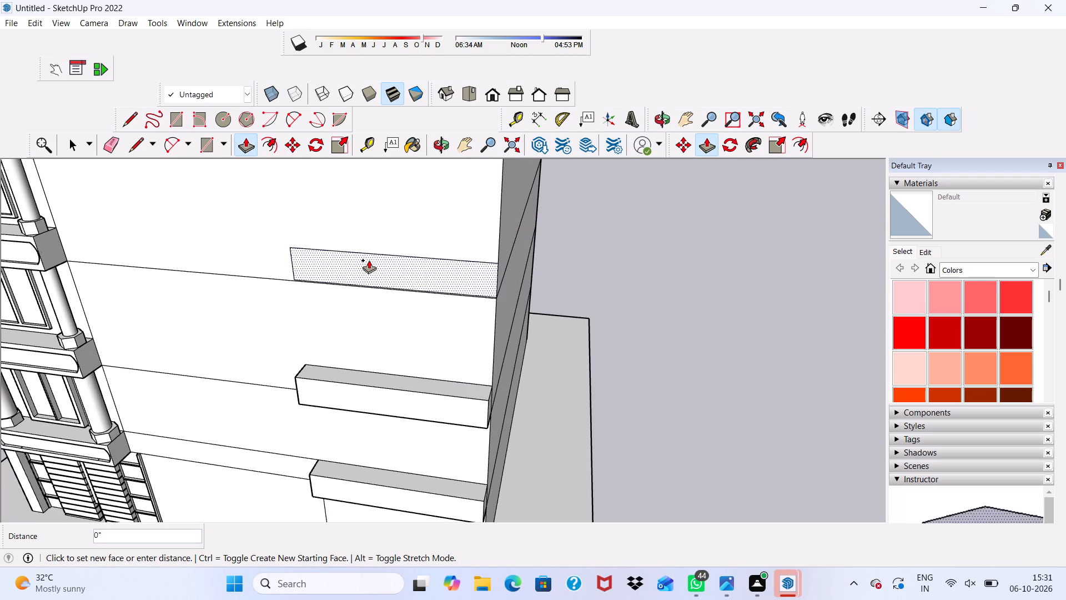
left_click(390, 399)
Extrude the two uppermost bay strips, including the one under the parapet, outward by 2' to match the others.
scroll(419, 266, "down", 10)
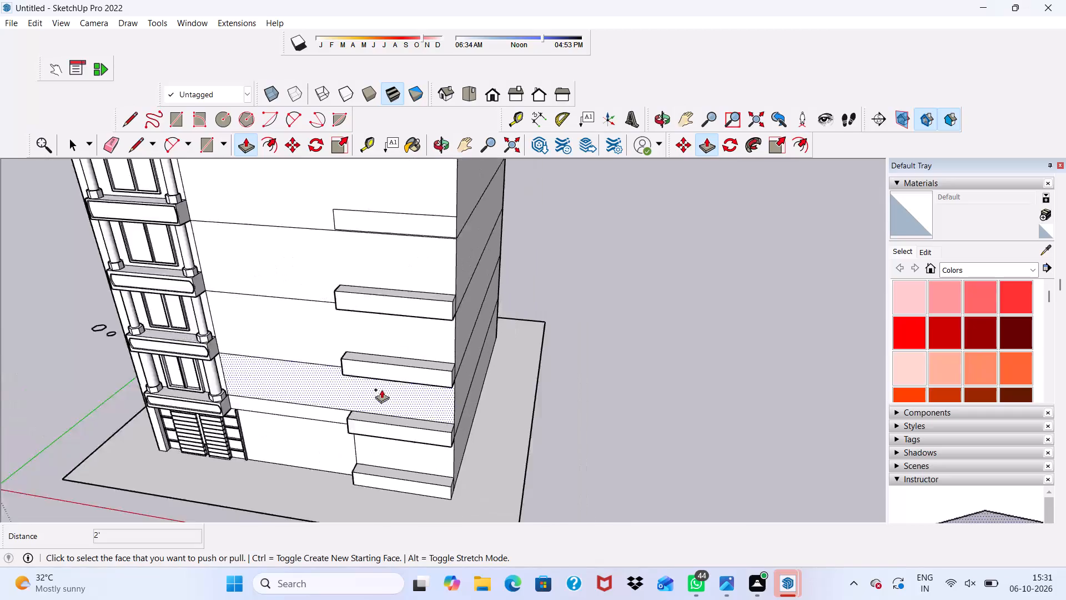
scroll(381, 389, "down", 4)
scroll(356, 284, "up", 10)
left_click(370, 311)
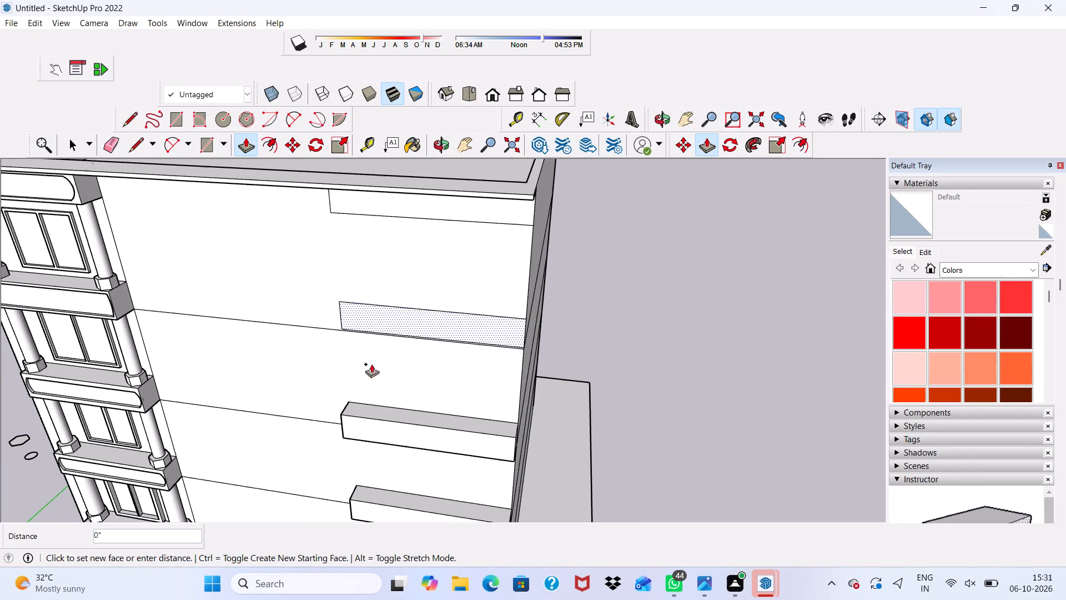
scroll(400, 417, "down", 1)
middle_click_drag(401, 404, 402, 389)
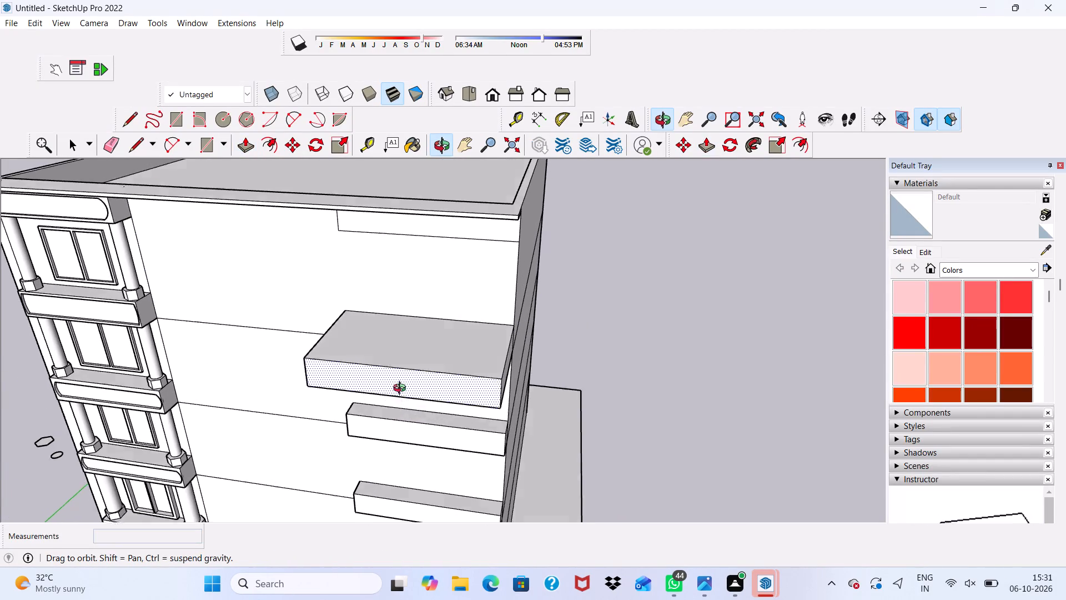
middle_click_drag(402, 389, 426, 328)
left_click(419, 399)
scroll(362, 216, "up", 4)
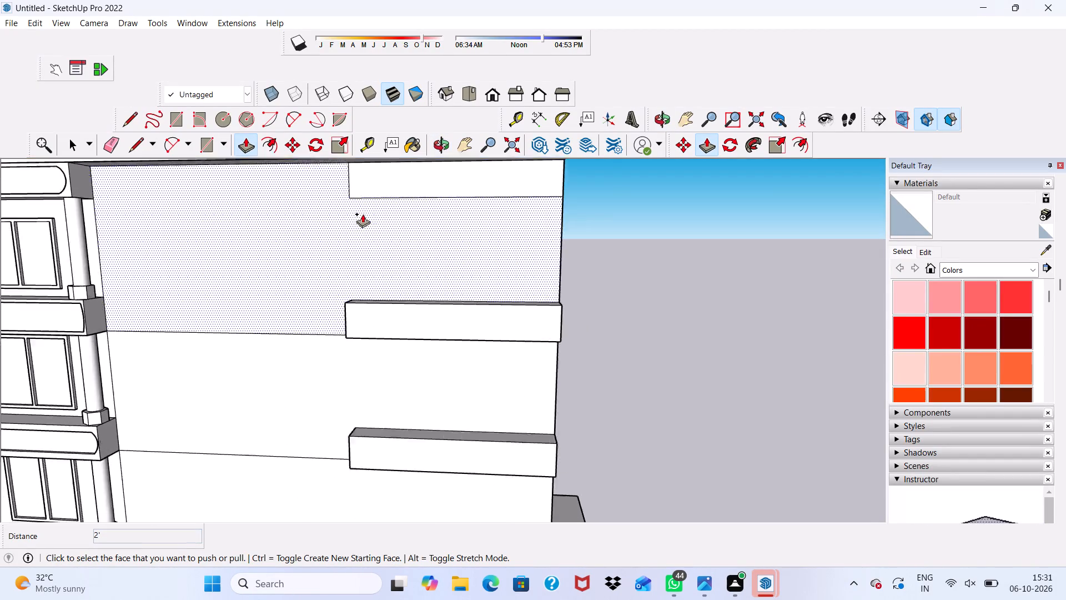
left_click(373, 182)
left_click(419, 328)
Examine the extruded bays up the wall, checking the top bay against the parapet edge and the alignment of the whole stack.
scroll(394, 327, "down", 4)
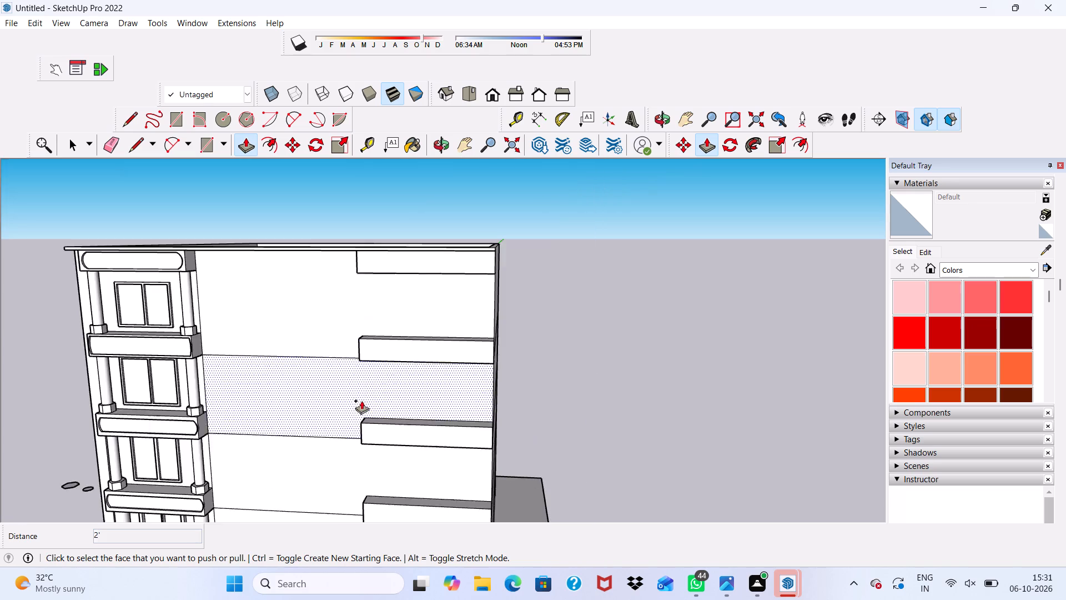
scroll(361, 401, "down", 7)
scroll(367, 376, "up", 1)
scroll(367, 376, "down", 2)
middle_click_drag(367, 375, 298, 452)
scroll(395, 296, "up", 6)
scroll(405, 403, "up", 5)
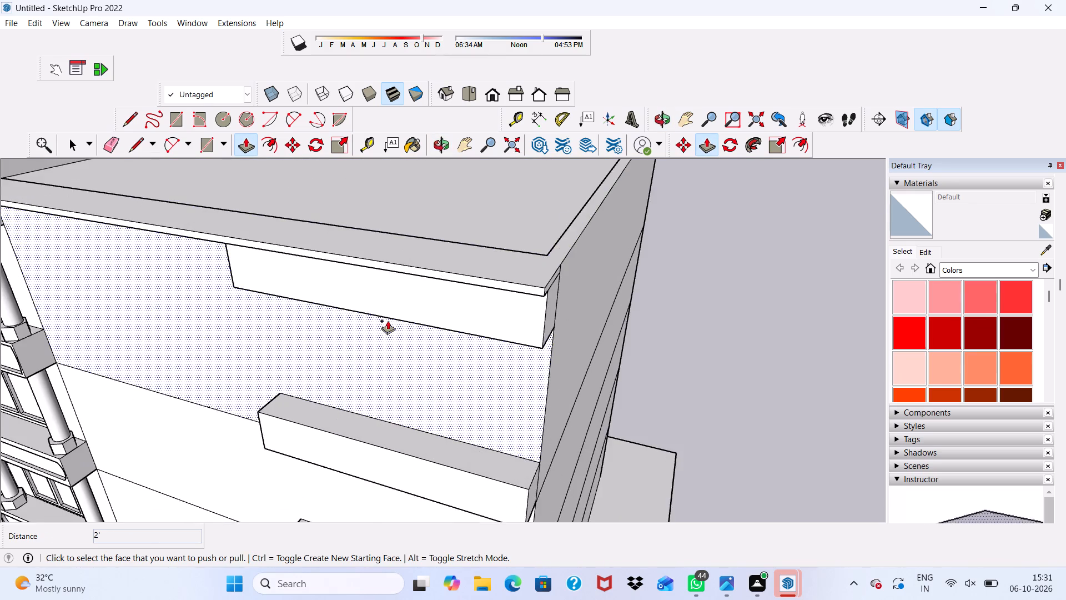
scroll(376, 309, "up", 3)
middle_click_drag(330, 241, 365, 181)
scroll(329, 246, "up", 6)
middle_click_drag(304, 248, 304, 247)
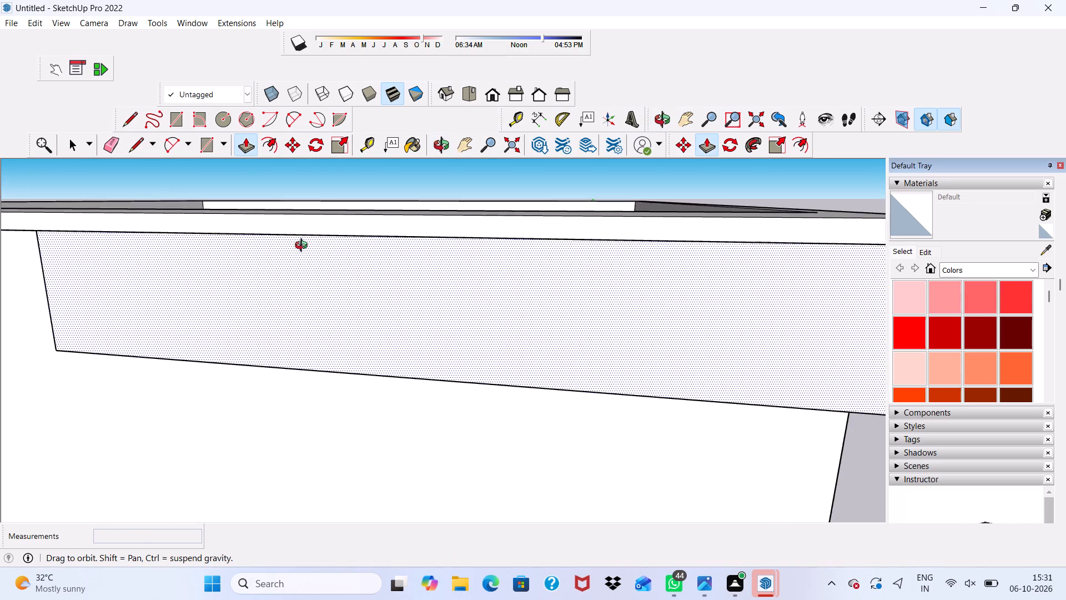
middle_click_drag(304, 247, 381, 302)
scroll(338, 297, "down", 9)
scroll(467, 307, "down", 2)
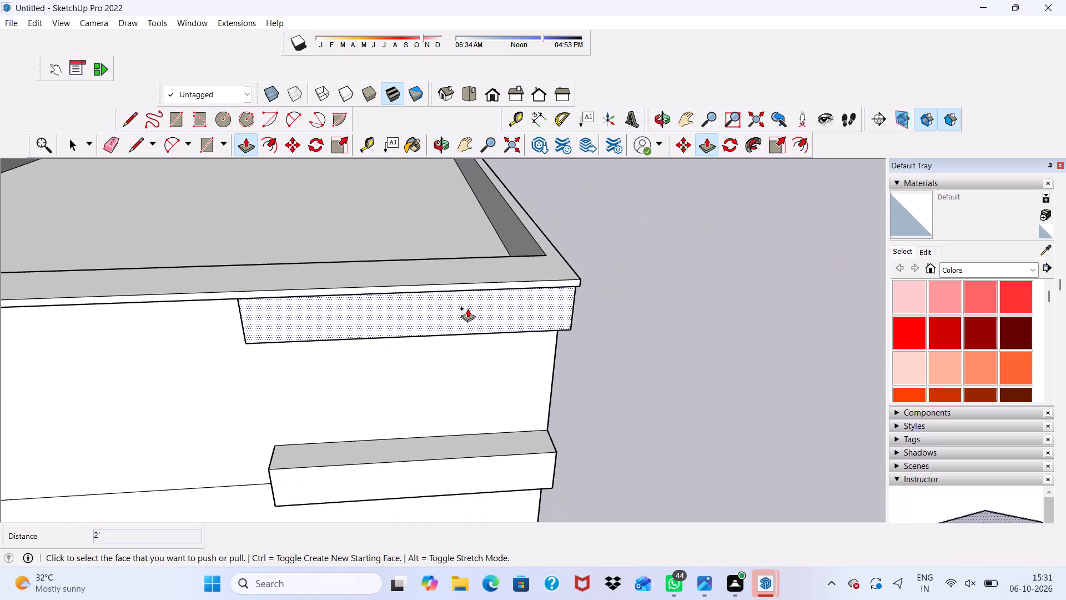
key("space")
scroll(467, 309, "down", 9)
middle_click_drag(467, 317, 441, 176)
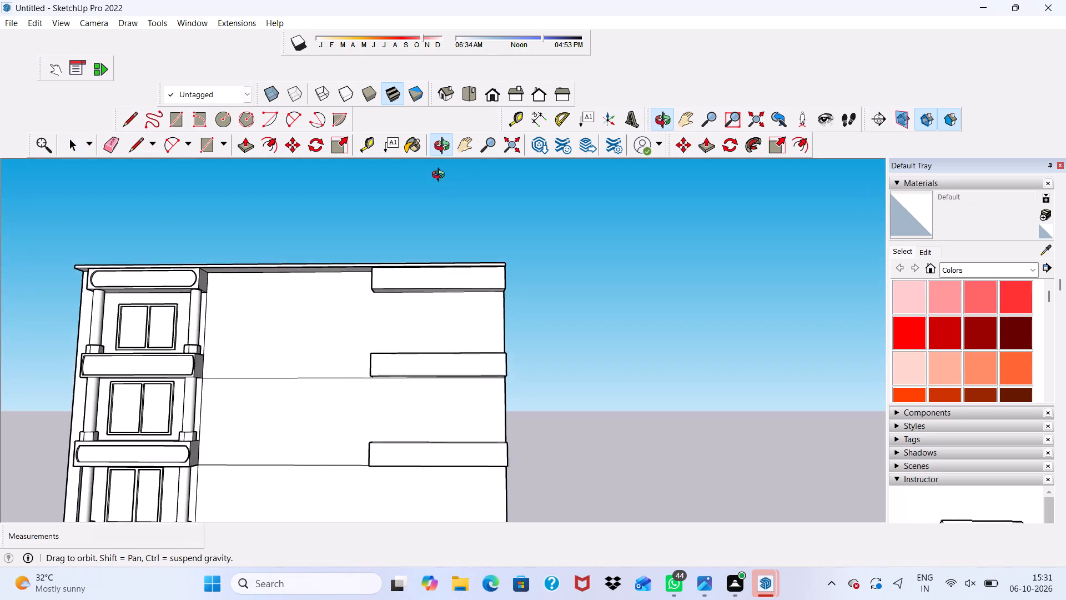
middle_click_drag(441, 176, 441, 175)
scroll(361, 298, "up", 5)
scroll(362, 298, "down", 11)
scroll(481, 319, "down", 6)
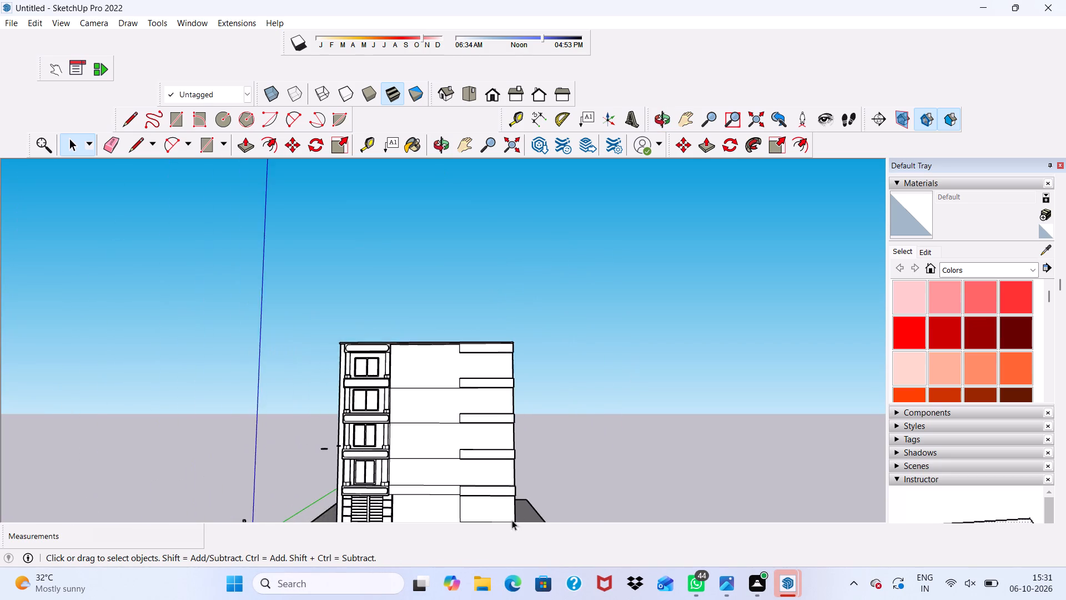
scroll(500, 504, "up", 9)
scroll(481, 262, "down", 9)
Offset the outline of the base bay's front face inward by 3".
scroll(490, 497, "up", 7)
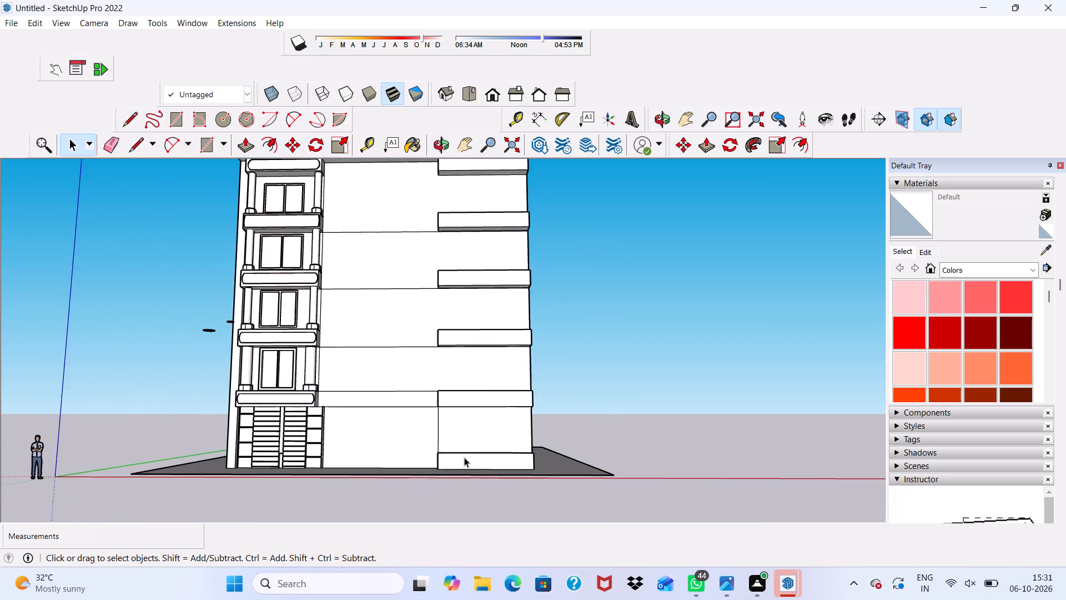
scroll(464, 457, "up", 5)
scroll(413, 398, "up", 4)
scroll(251, 203, "down", 4)
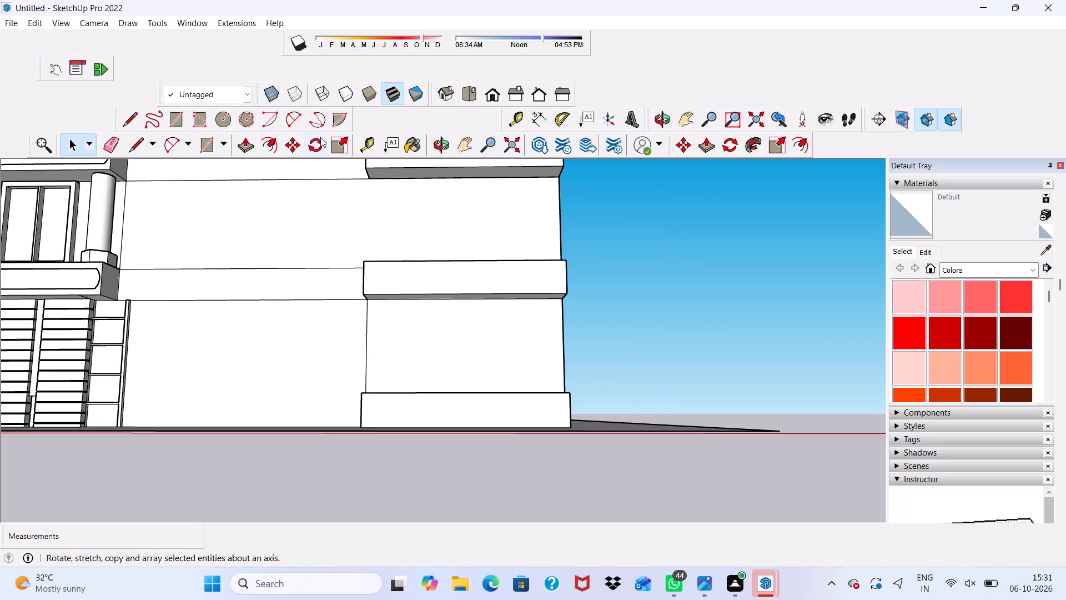
left_click(269, 133)
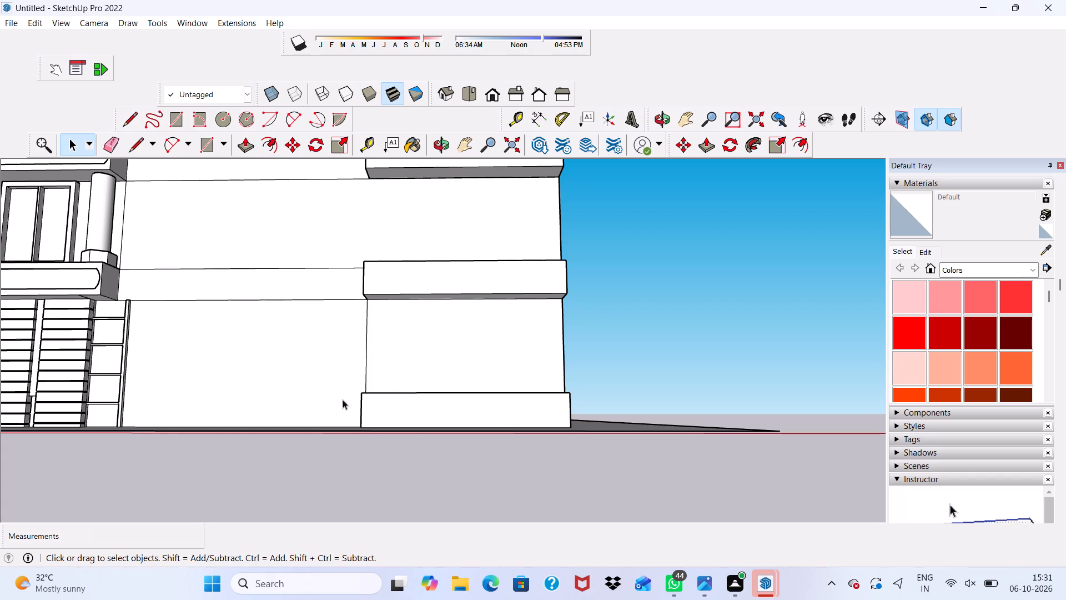
left_click(409, 394)
left_click(413, 414)
scroll(413, 415, "up", 3)
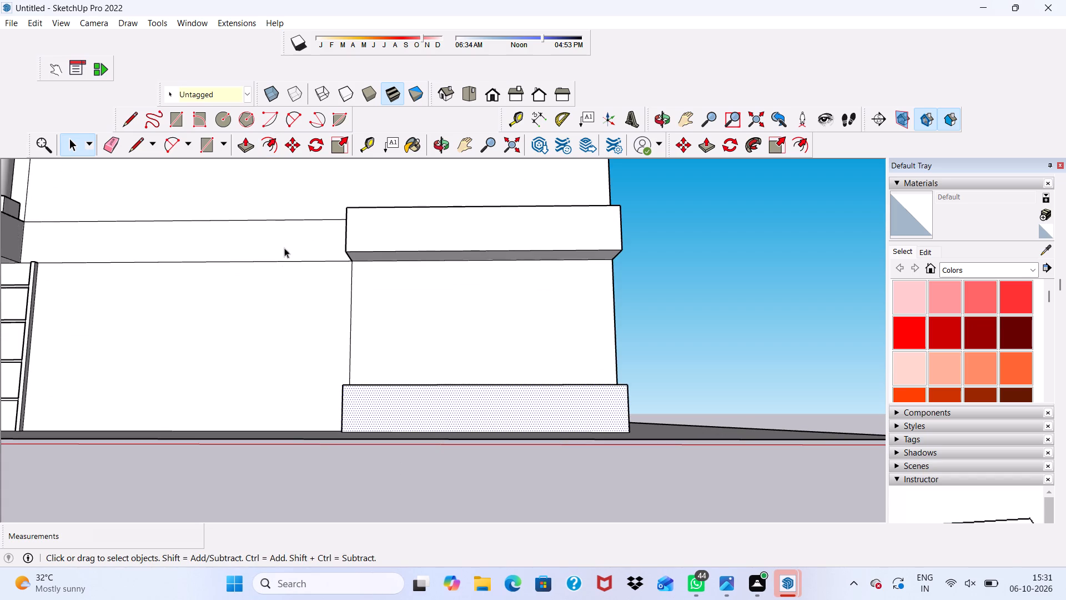
left_click(268, 137)
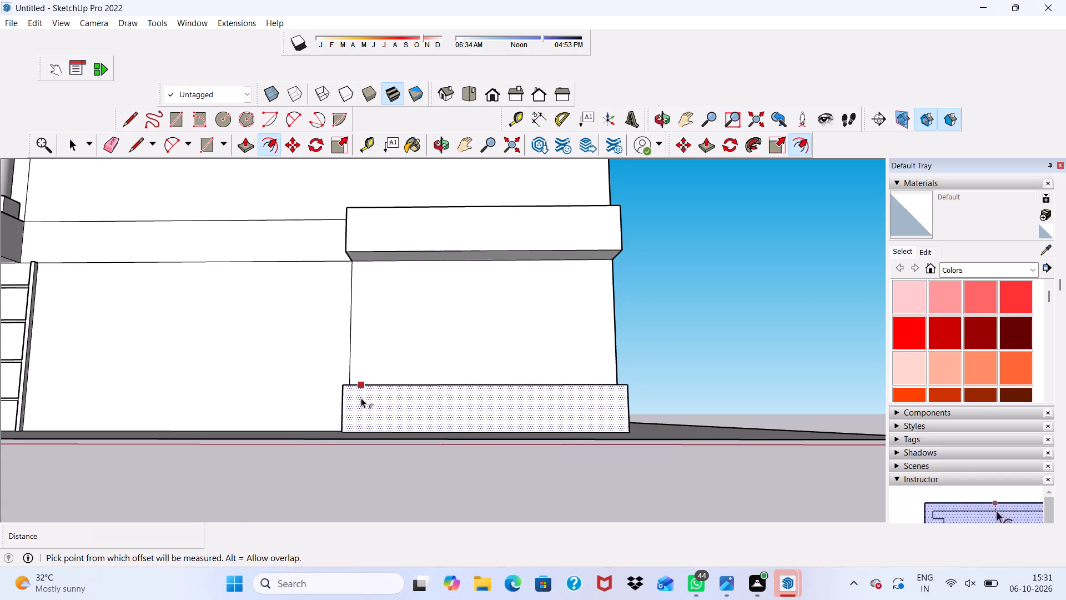
left_click(361, 397)
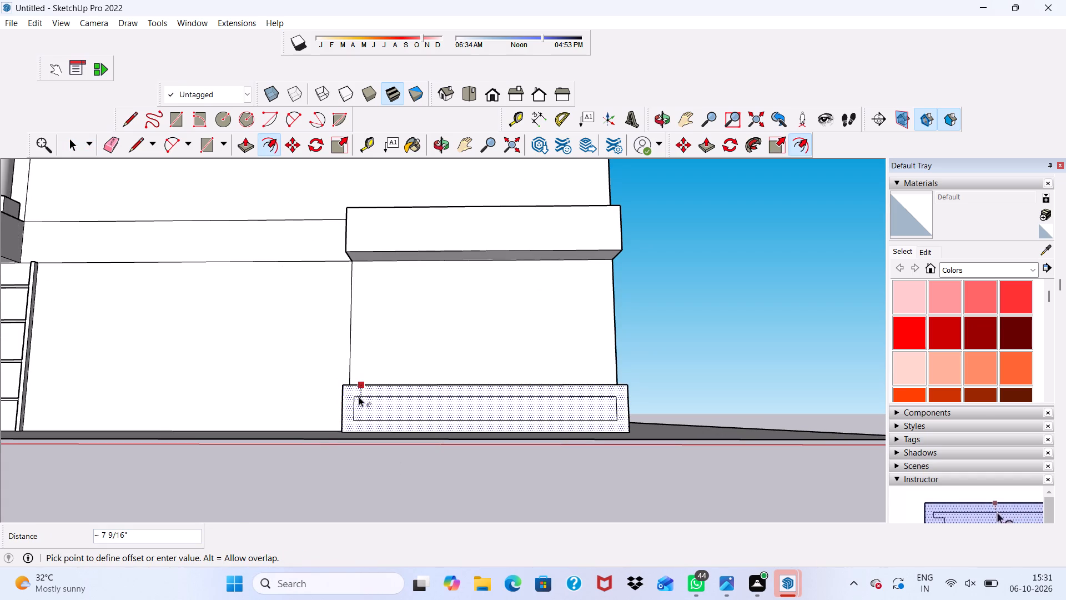
type("3\"")
key("Return")
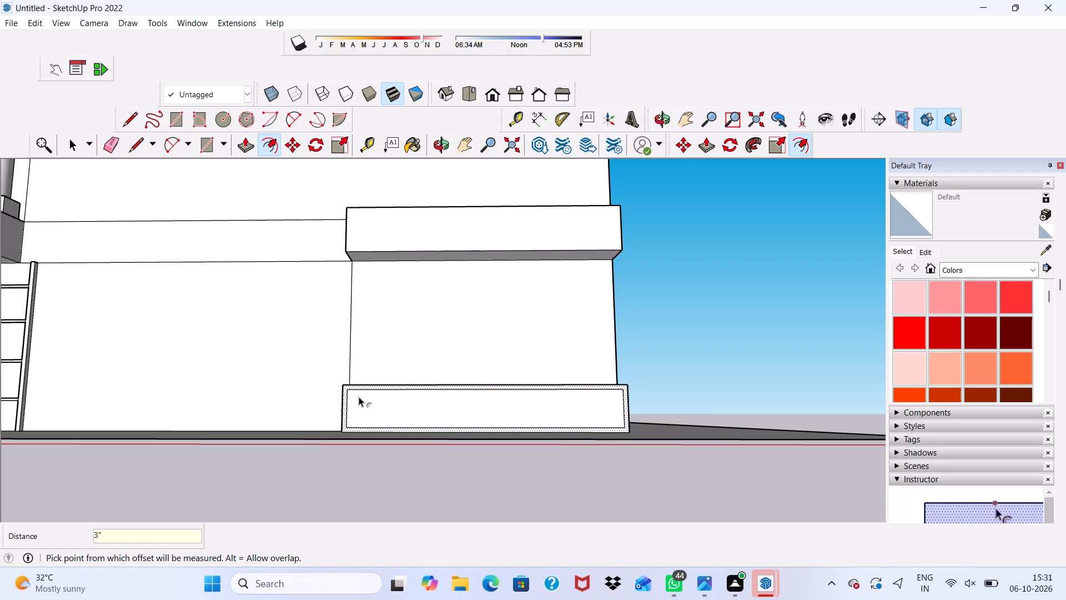
key("space")
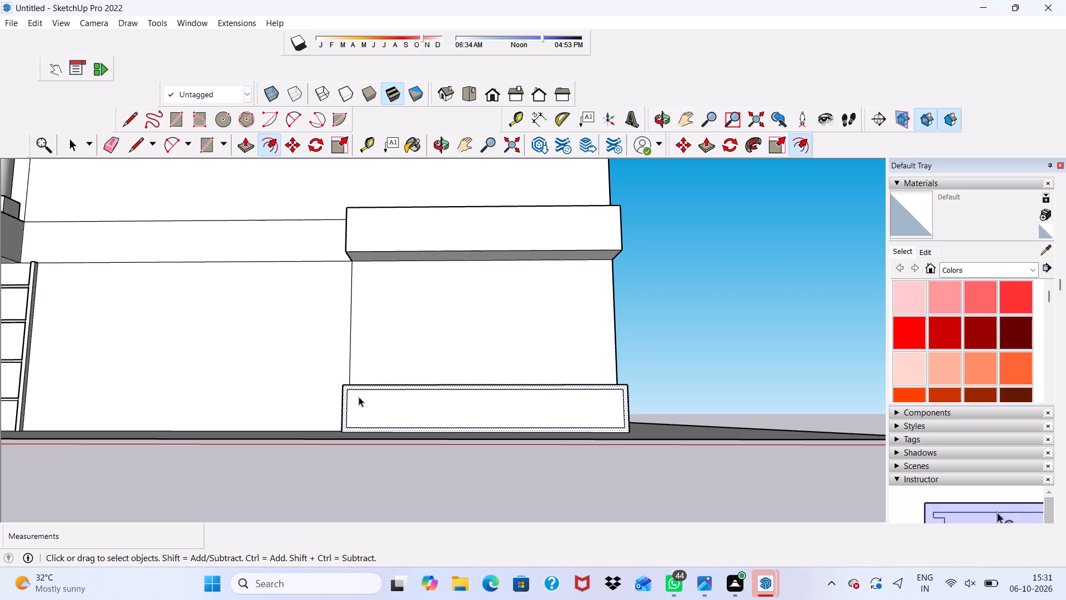
left_click(710, 307)
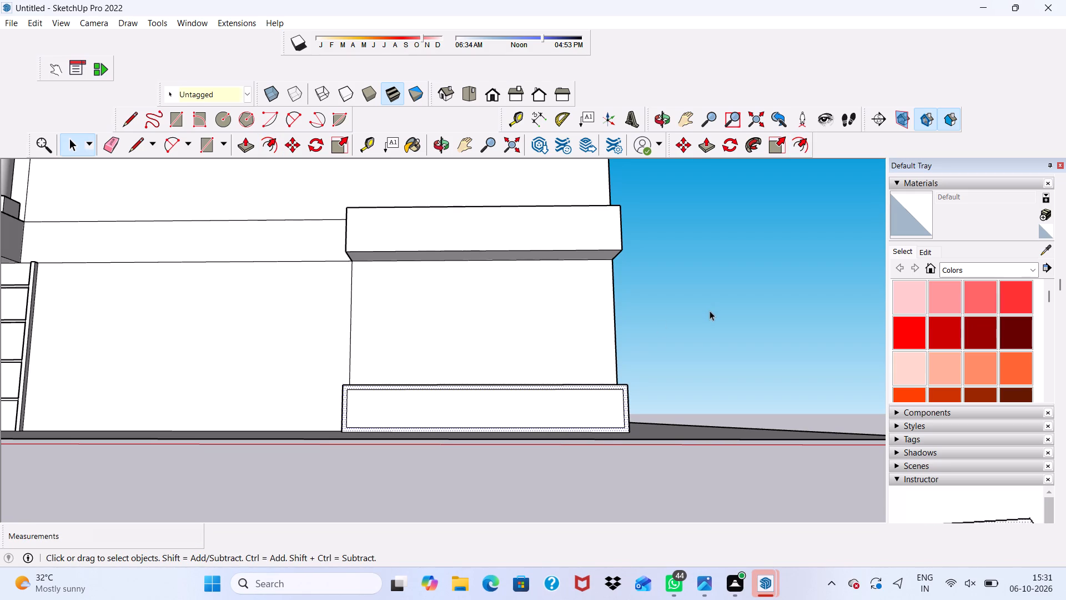
Draw a 2-point arc with a bulge of about 6" across the left end of the base bay's inset rectangle.
scroll(377, 481, "up", 5)
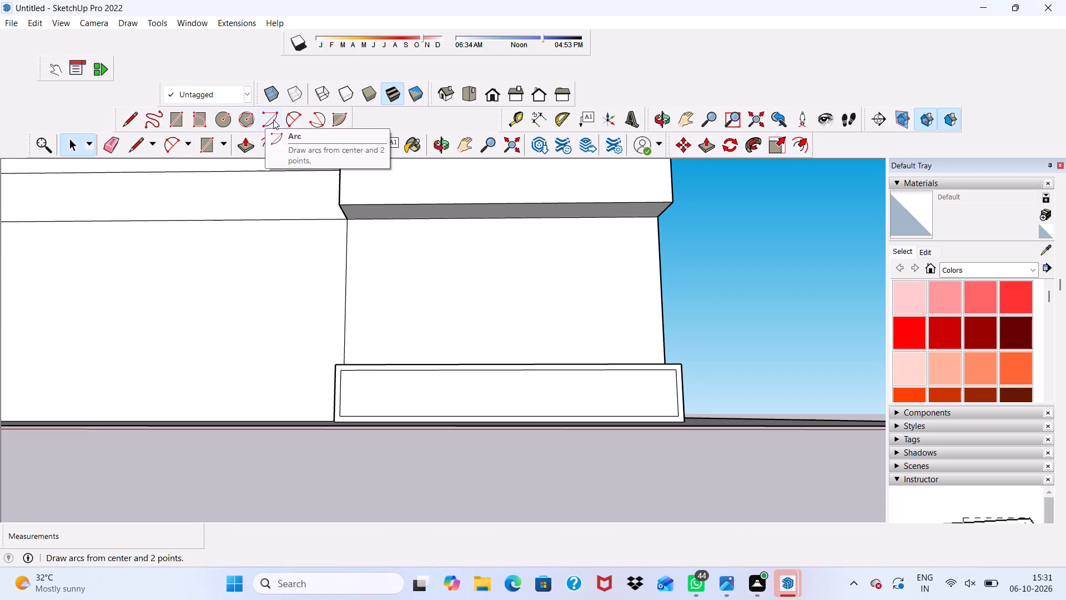
left_click(295, 119)
scroll(368, 354, "up", 6)
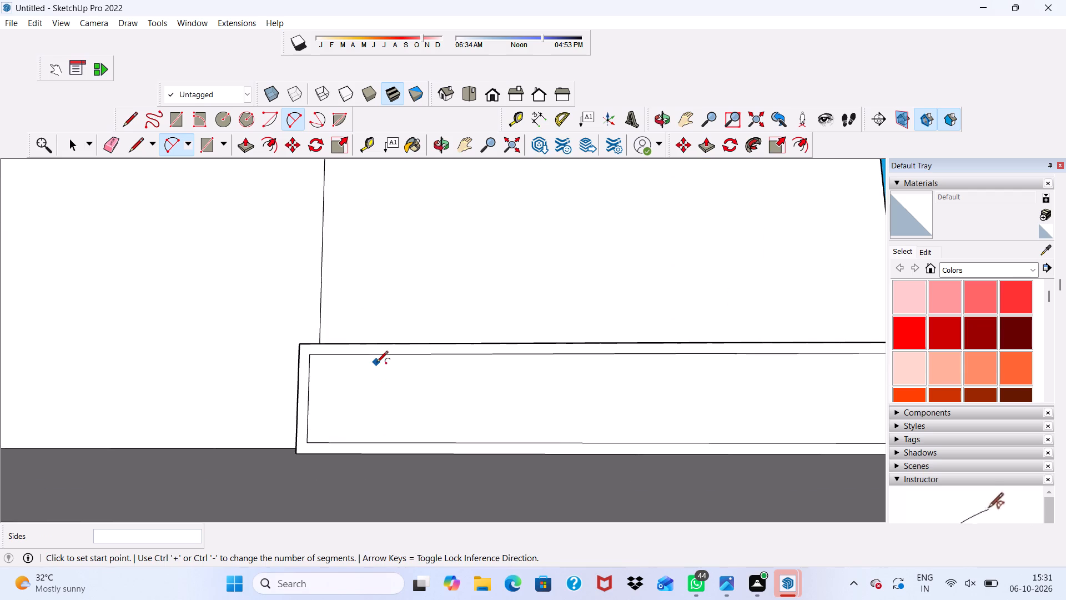
left_click(371, 353)
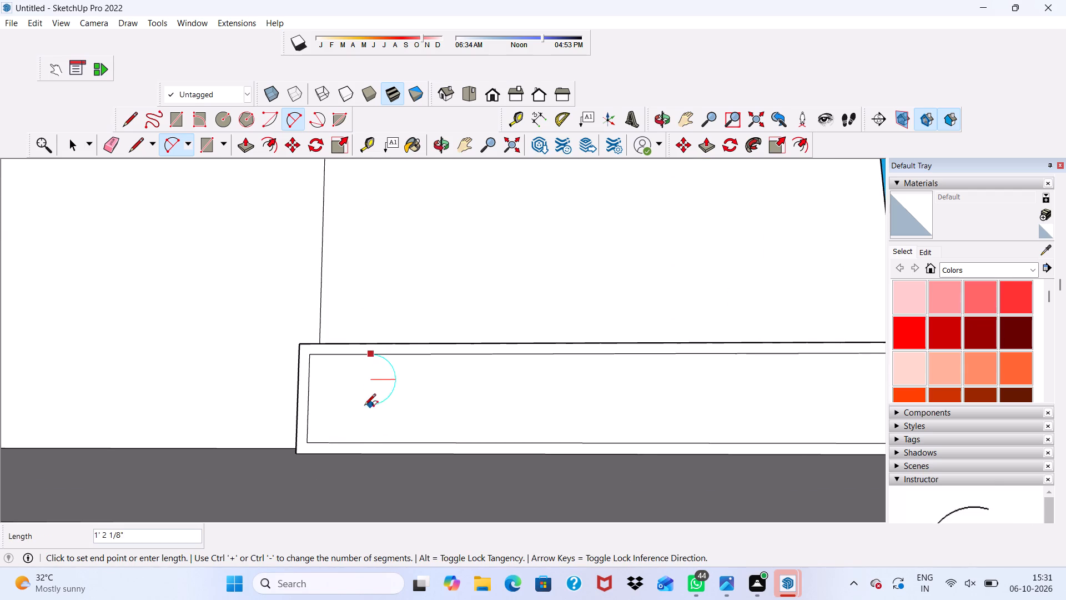
left_click(349, 443)
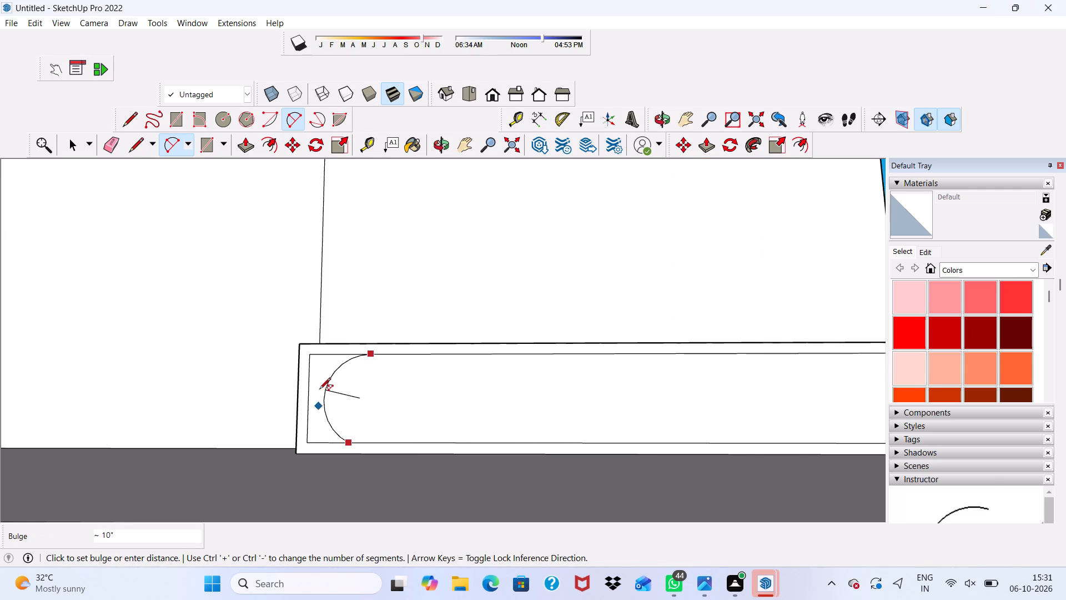
scroll(319, 389, "down", 4)
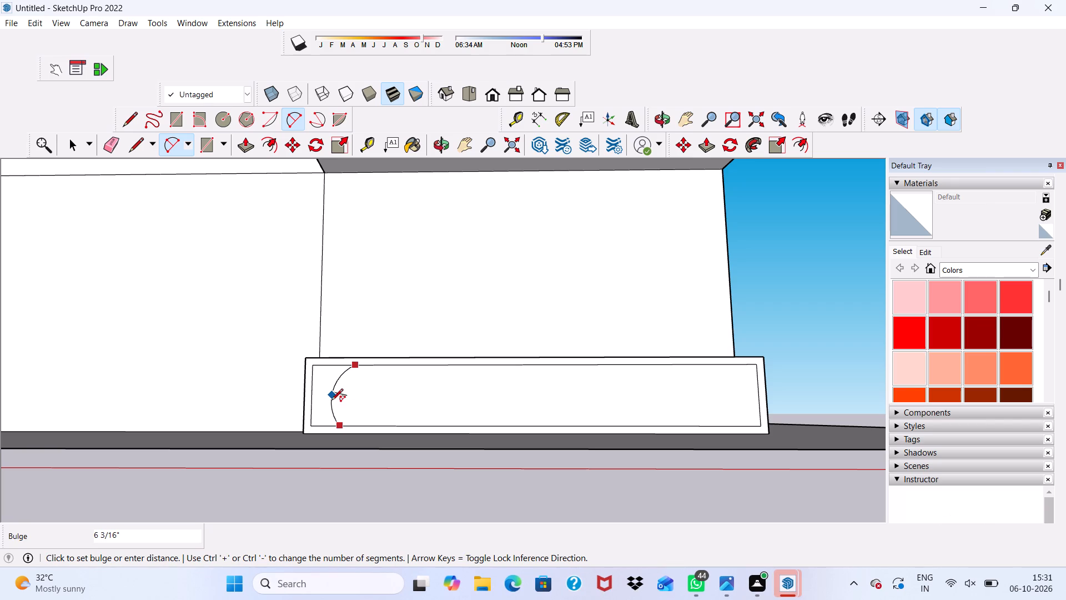
left_click(331, 400)
Draw an outward-curving 2-point arc with a bulge of about 9" across the right end of the inset rectangle.
scroll(460, 417, "down", 3)
scroll(583, 403, "up", 5)
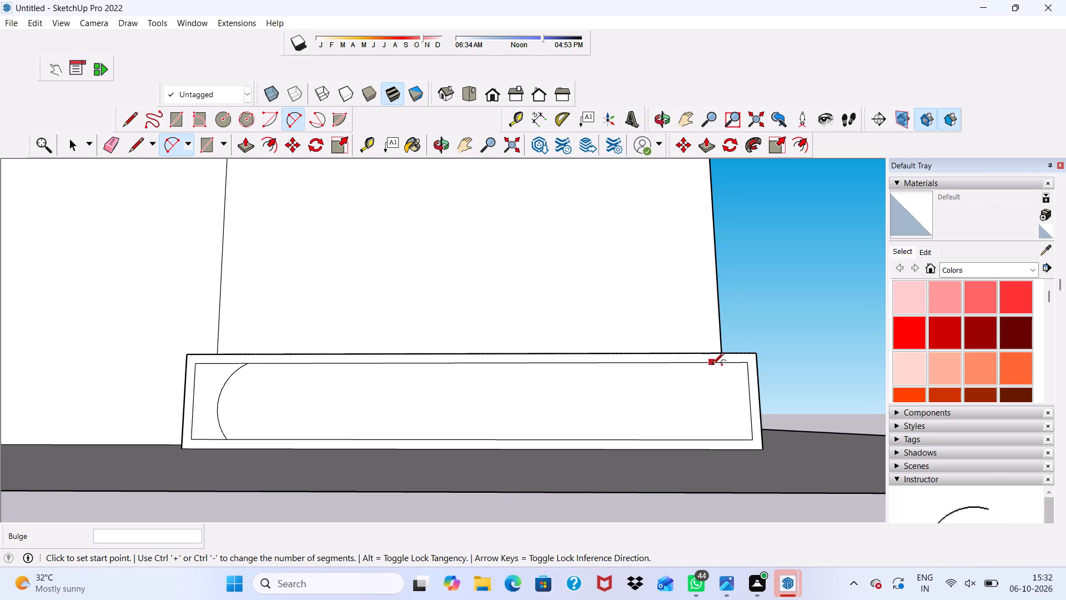
left_click(713, 362)
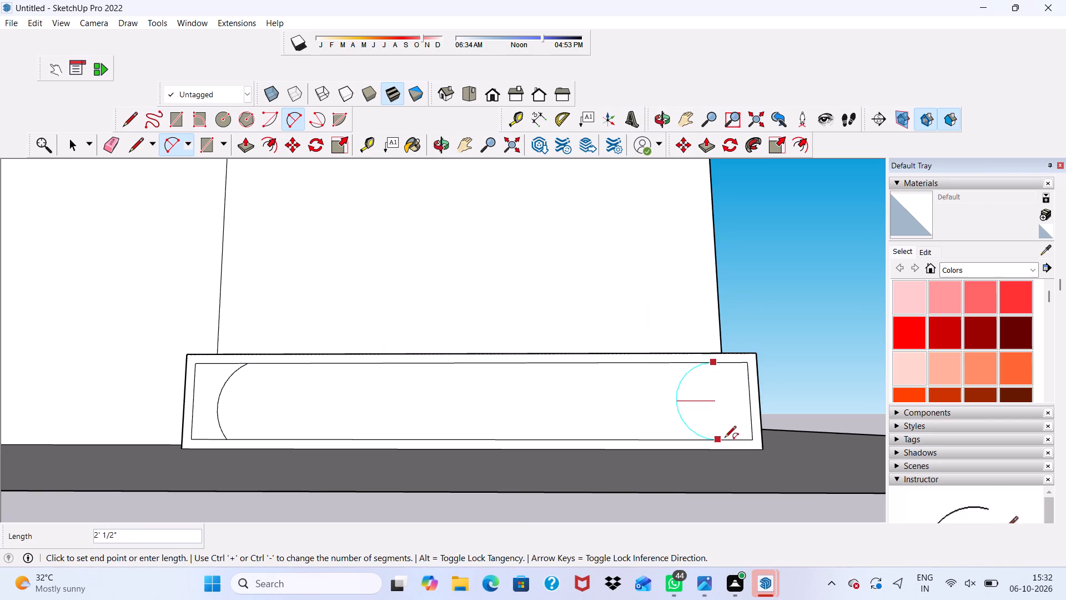
left_click(728, 442)
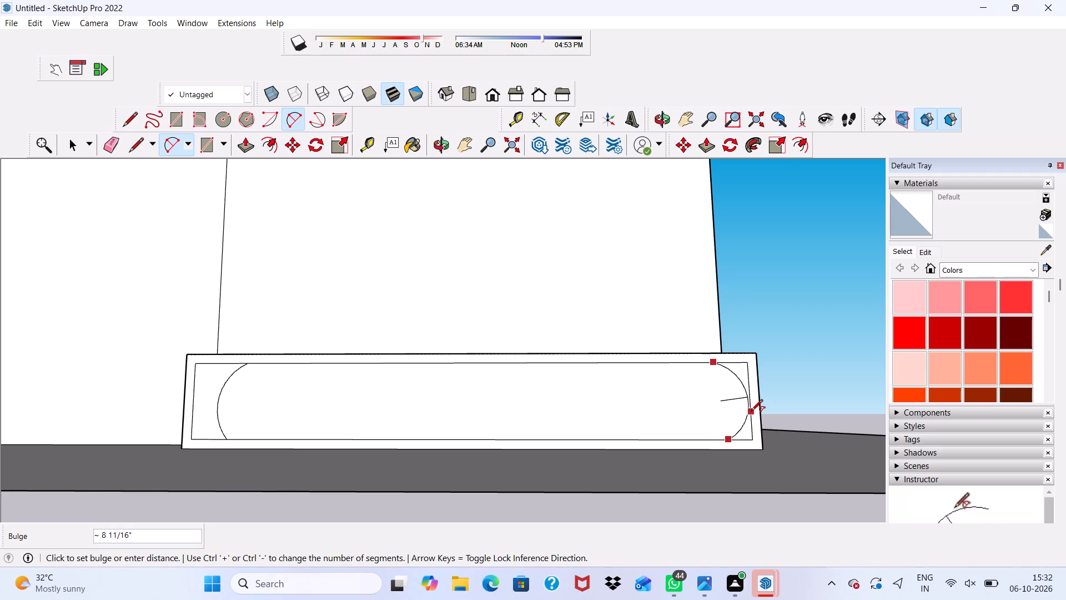
left_click(751, 411)
scroll(751, 412, "down", 4)
key("space")
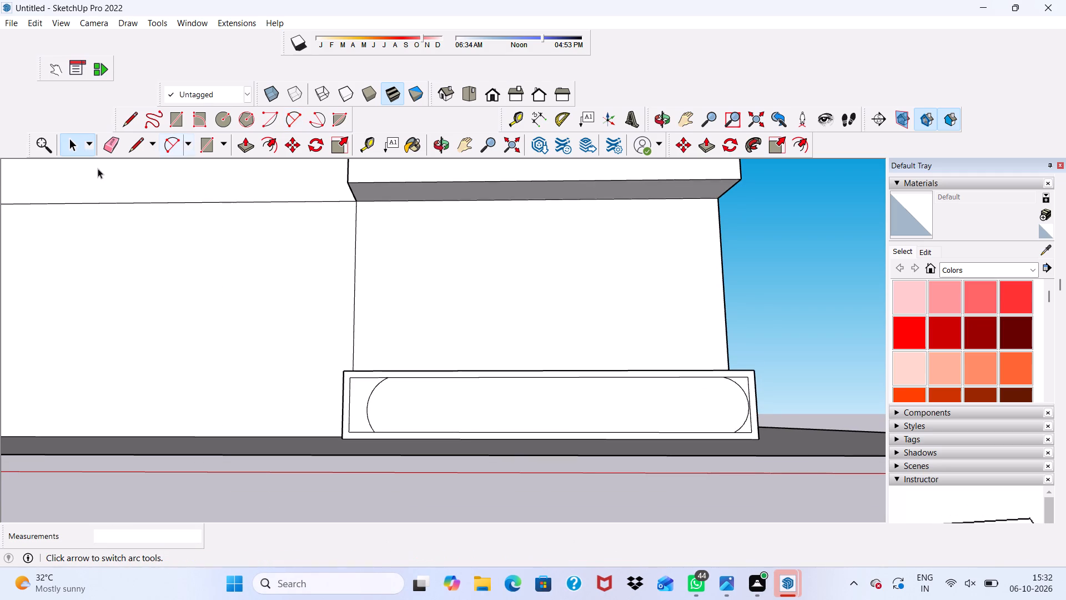
Erase the inset rectangle's corner lines outside the left arc on the base bay's front face, including the leftover fragment.
left_click(115, 141)
scroll(368, 376, "up", 5)
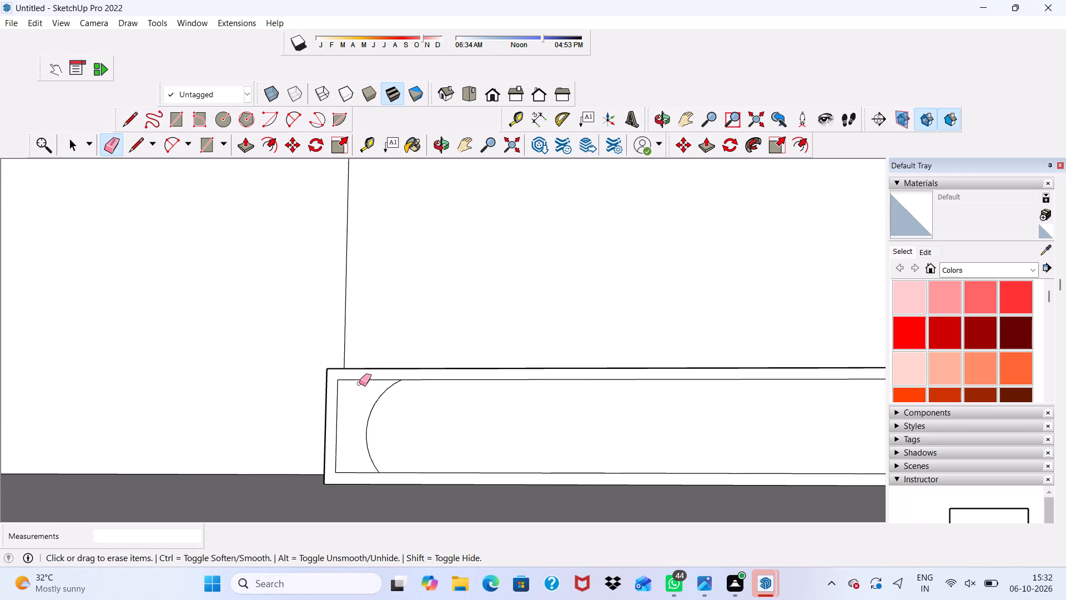
left_click_drag(358, 377, 360, 391)
scroll(345, 398, "up", 2)
left_click_drag(333, 412, 333, 413)
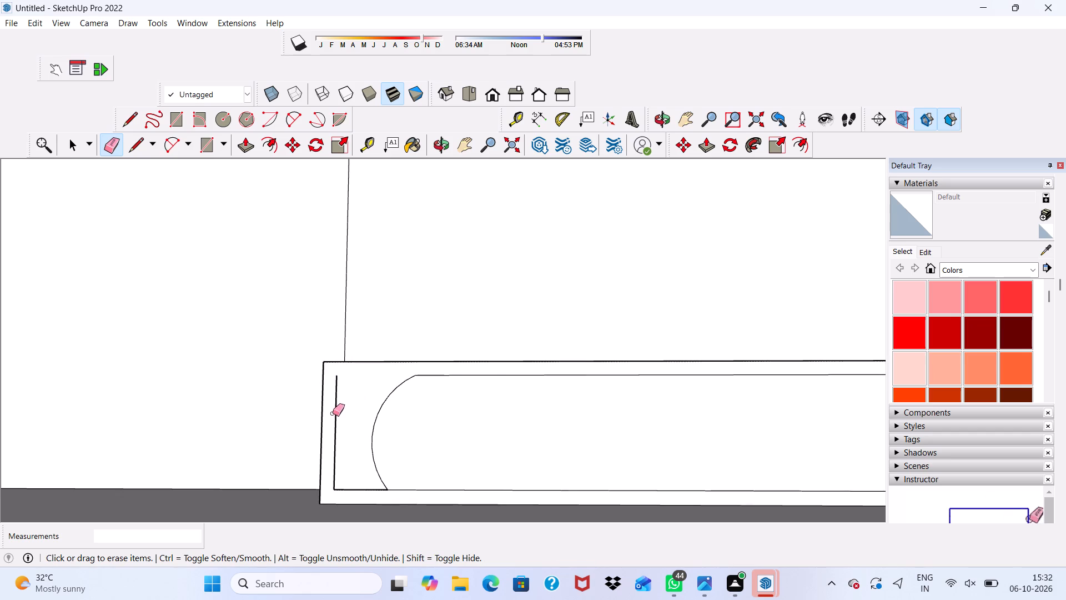
left_click_drag(333, 413, 336, 438)
left_click_drag(361, 482, 361, 494)
scroll(293, 446, "down", 4)
scroll(325, 469, "up", 3)
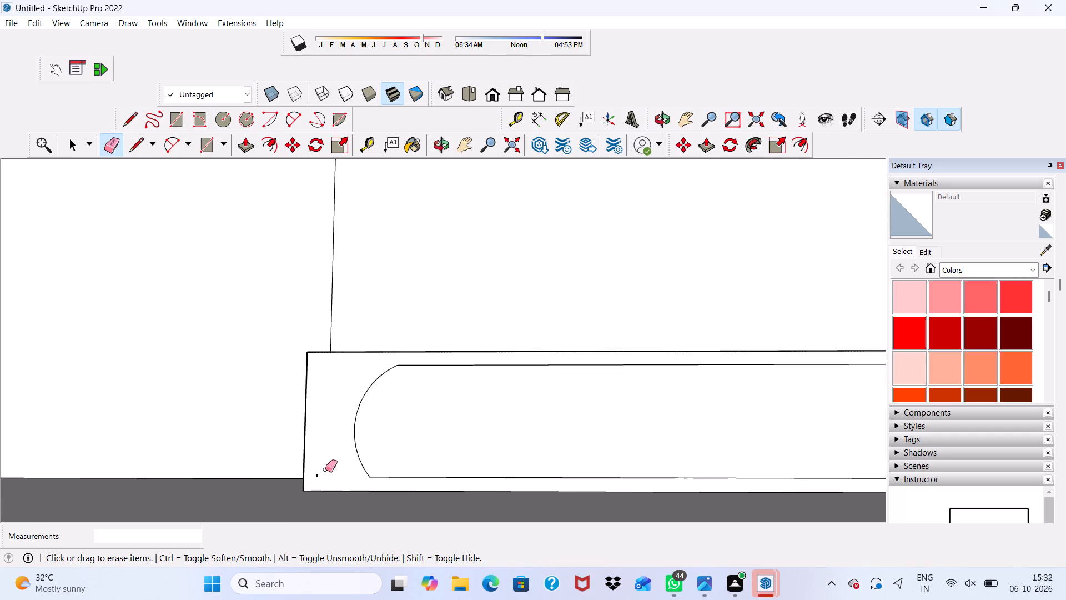
scroll(325, 469, "up", 5)
left_click_drag(318, 461, 318, 484)
left_click_drag(318, 483, 316, 481)
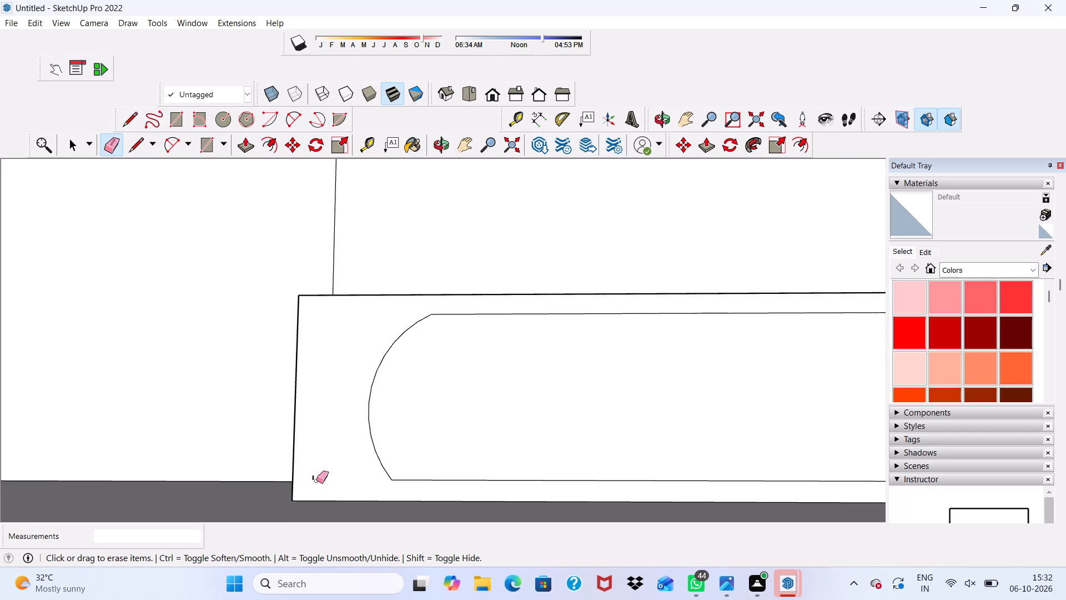
left_click_drag(316, 481, 308, 467)
Erase the inset rectangle's corner lines outside the right arc on the base bay's front face.
scroll(258, 347, "down", 3)
scroll(258, 347, "up", 1)
scroll(258, 348, "down", 7)
scroll(144, 387, "up", 1)
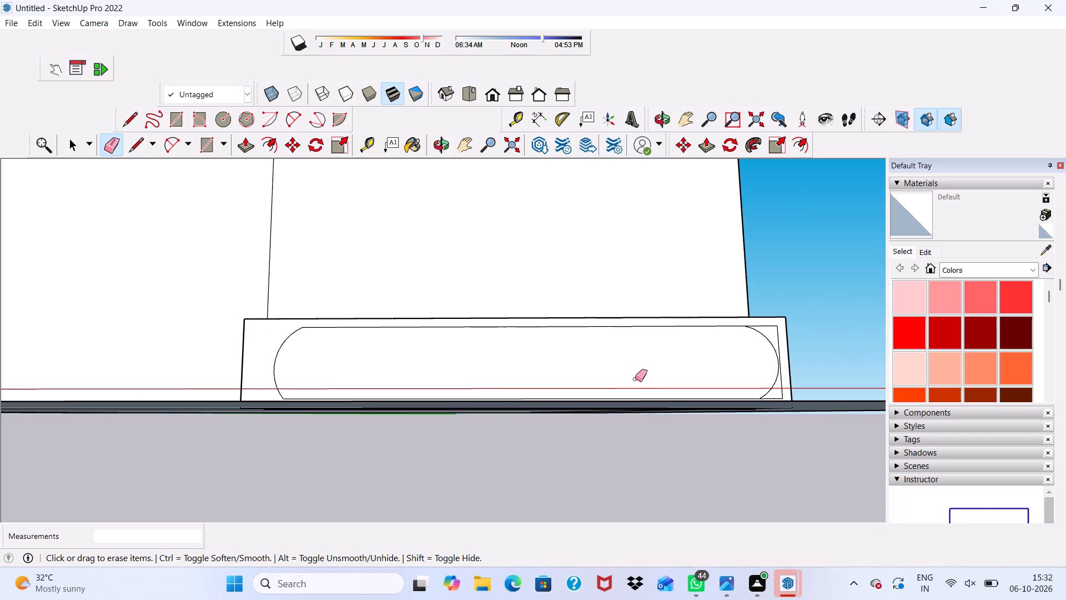
scroll(723, 359, "up", 3)
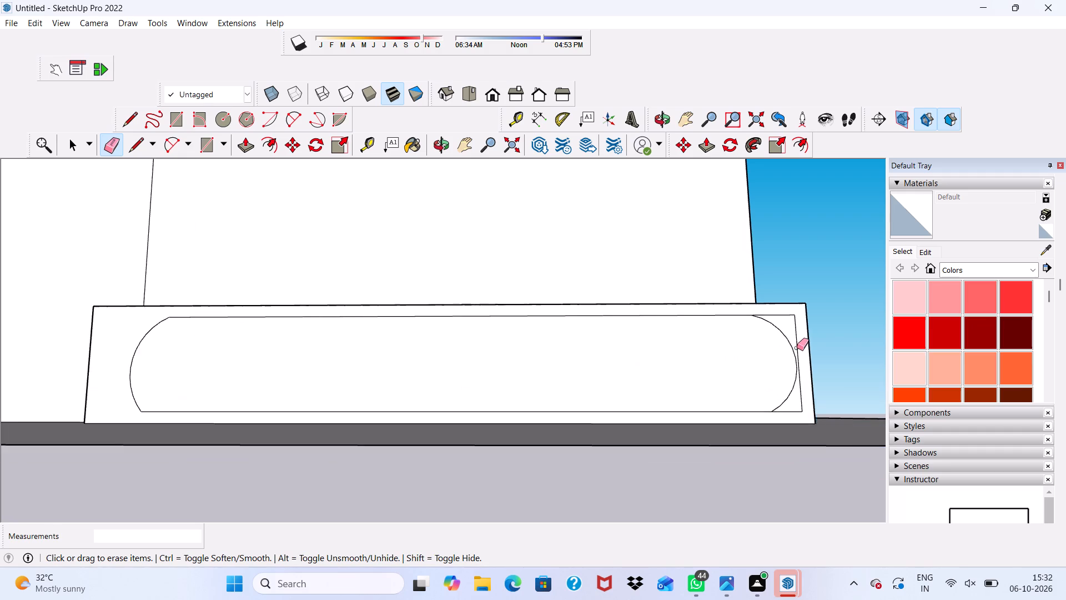
scroll(797, 348, "up", 3)
left_click_drag(787, 304, 795, 334)
scroll(803, 431, "up", 3)
left_click_drag(802, 429, 801, 441)
scroll(676, 379, "up", 1)
scroll(676, 379, "down", 4)
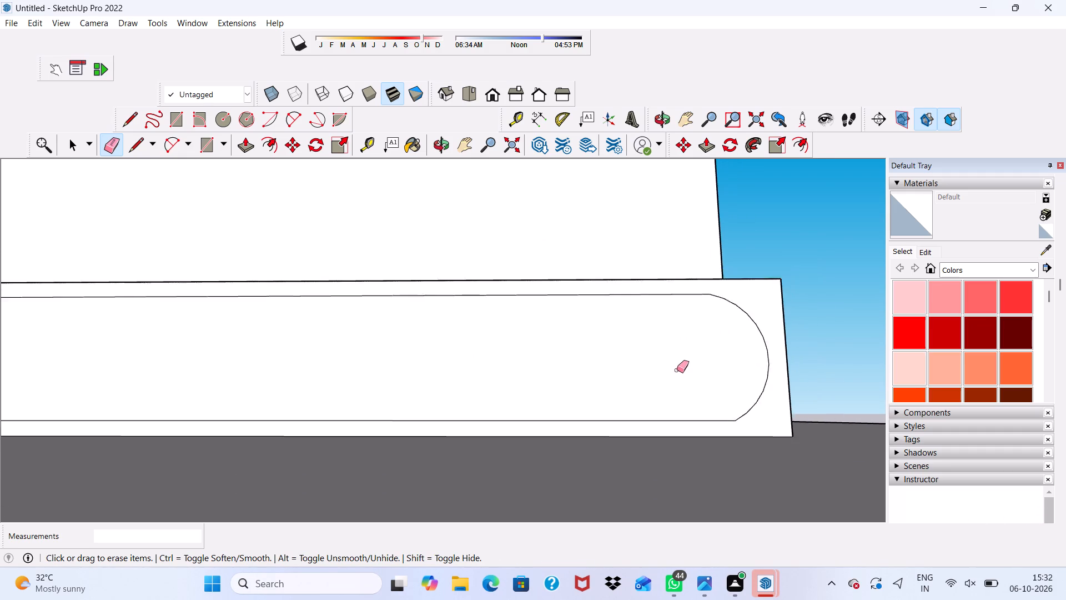
Push/Pull the border around the base bay's round-ended panel outward by 3".
scroll(677, 370, "down", 6)
middle_click_drag(668, 318, 642, 357)
scroll(650, 348, "up", 3)
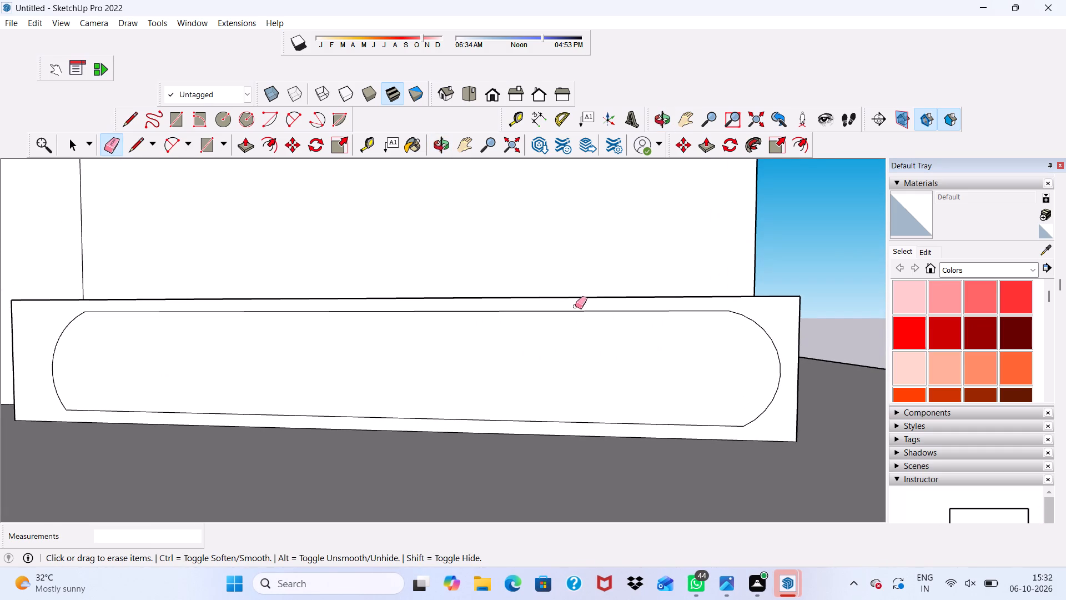
key("space")
scroll(125, 365, "up", 2)
left_click(9, 347)
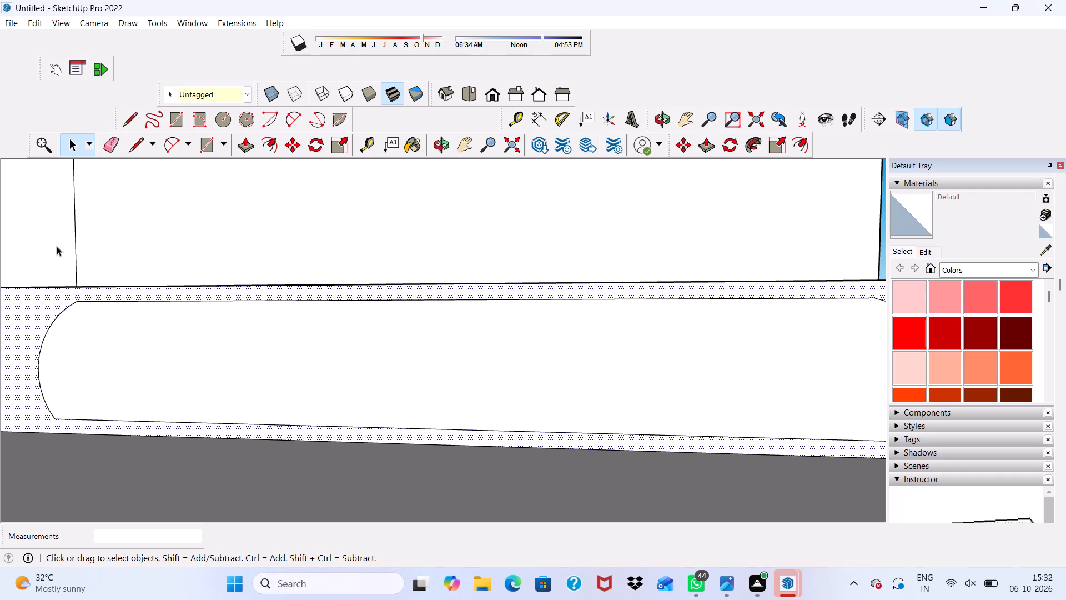
left_click(244, 143)
left_click(37, 304)
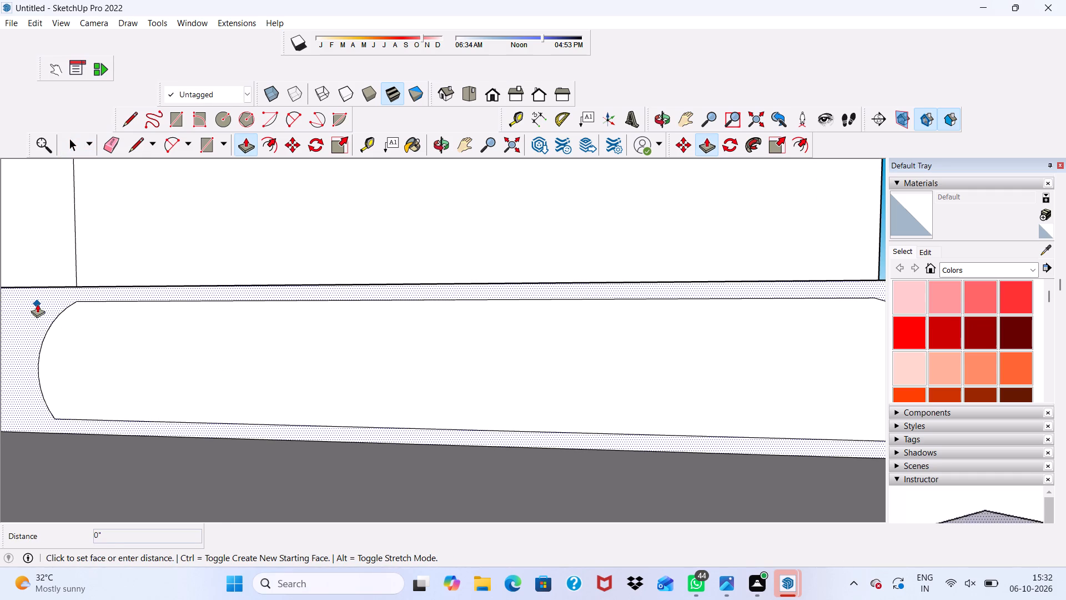
type("3\"")
key("Return")
Examine the base bay's recessed round-ended panel up close and against the bays and balconies on the rest of the facade.
scroll(52, 344, "down", 2)
scroll(71, 386, "up", 1)
scroll(76, 393, "down", 4)
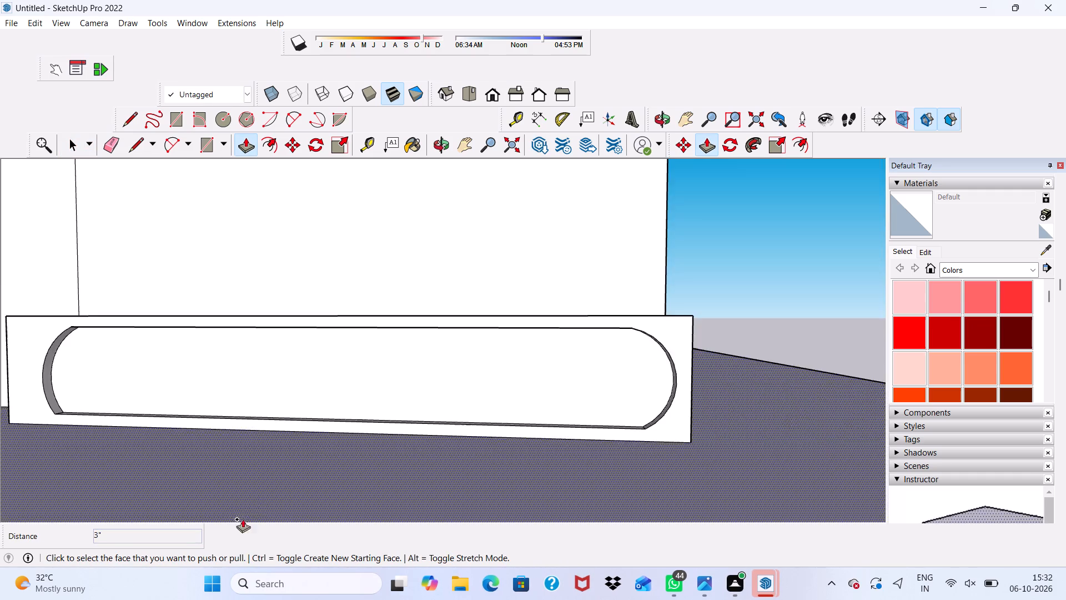
scroll(243, 519, "down", 10)
middle_click_drag(349, 372, 383, 385)
scroll(389, 387, "down", 1)
scroll(499, 471, "up", 5)
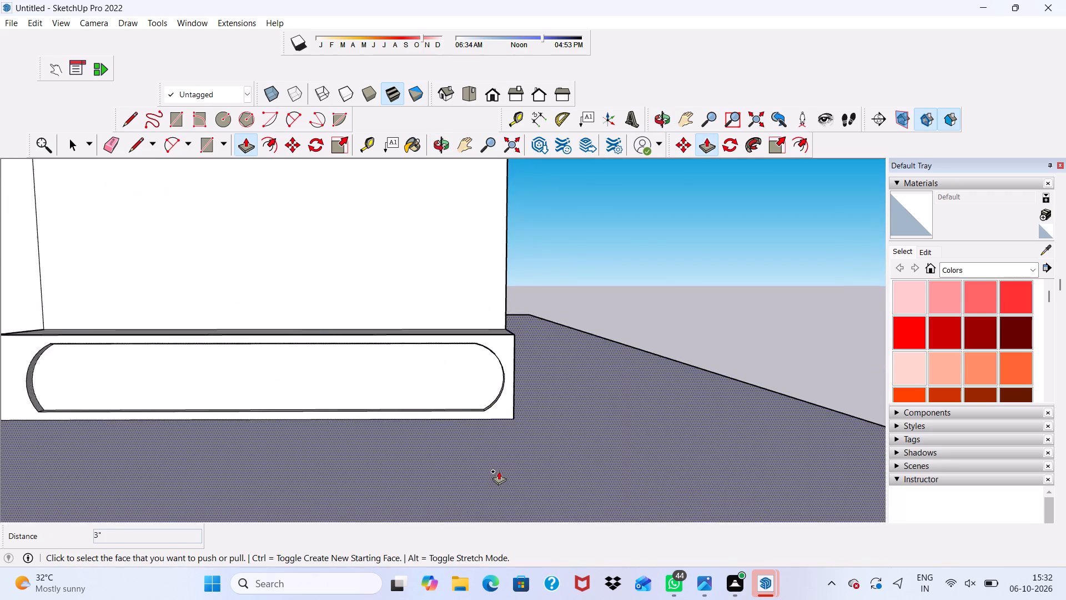
middle_click_drag(499, 468, 502, 458)
scroll(499, 467, "down", 1)
scroll(437, 414, "down", 11)
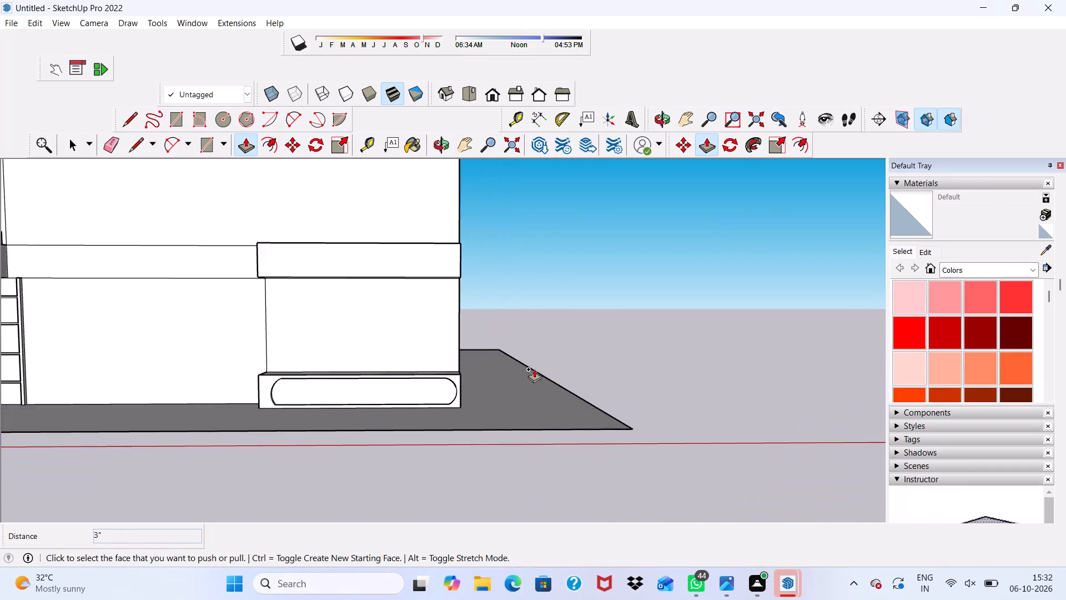
scroll(534, 369, "down", 8)
middle_click_drag(477, 384, 446, 372)
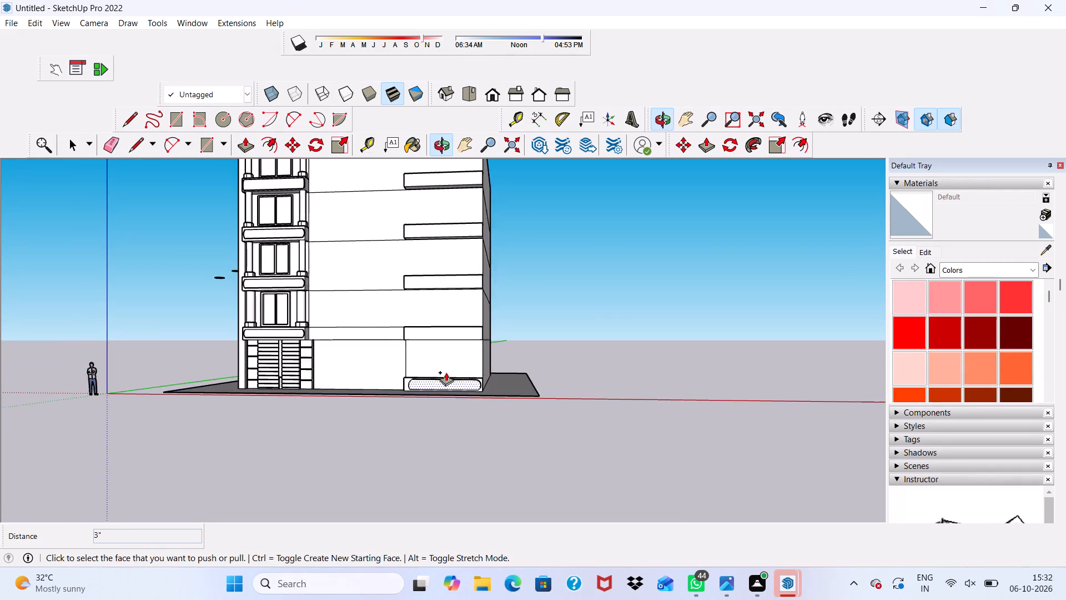
scroll(446, 373, "up", 11)
scroll(446, 359, "down", 3)
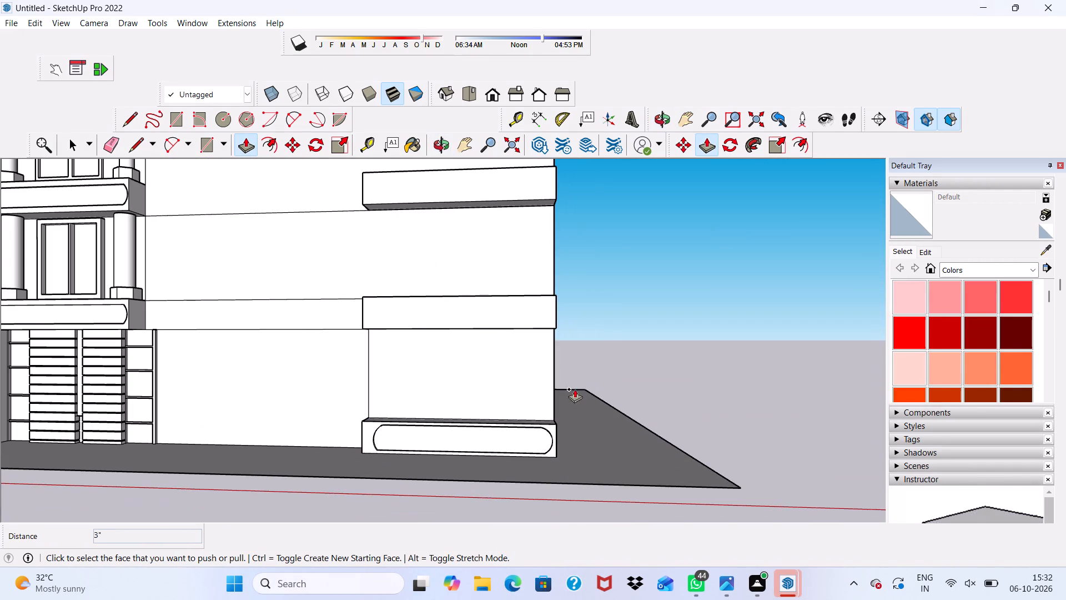
key("space")
scroll(675, 385, "up", 2)
scroll(675, 386, "down", 7)
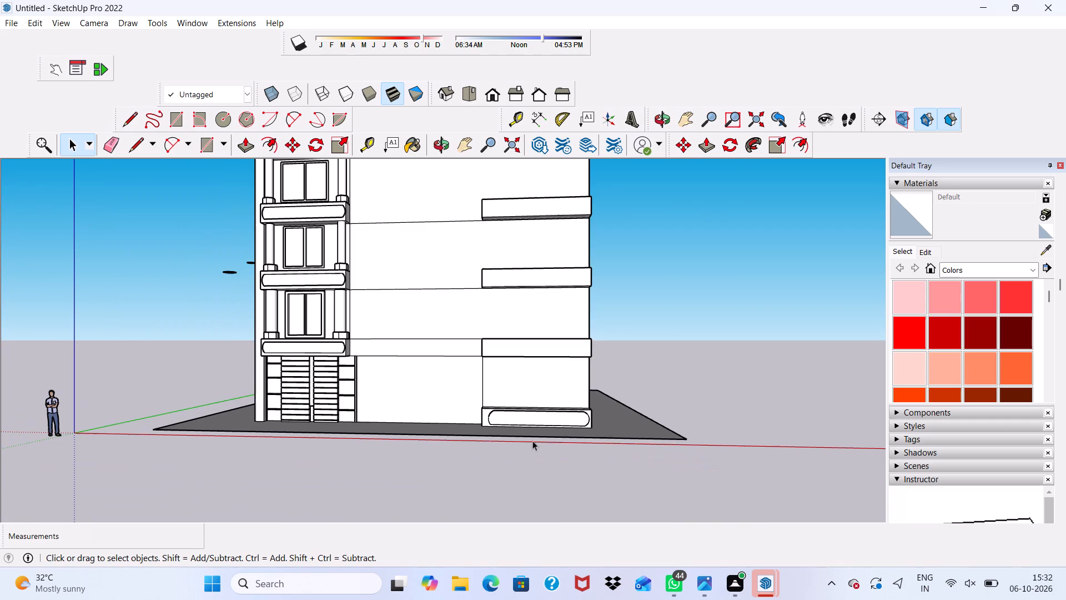
scroll(484, 427, "up", 1)
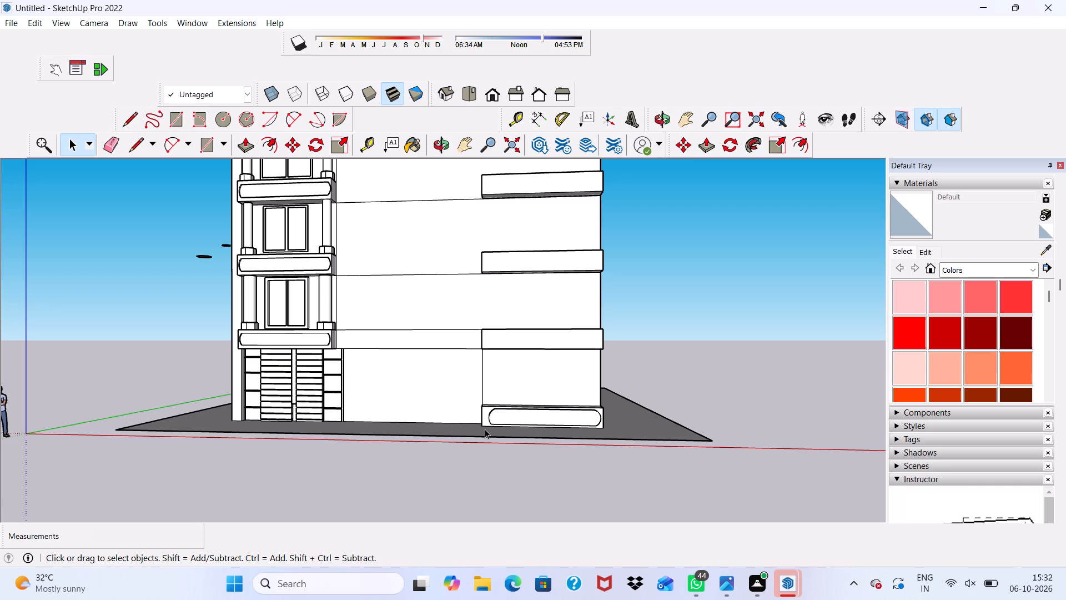
scroll(416, 496, "down", 4)
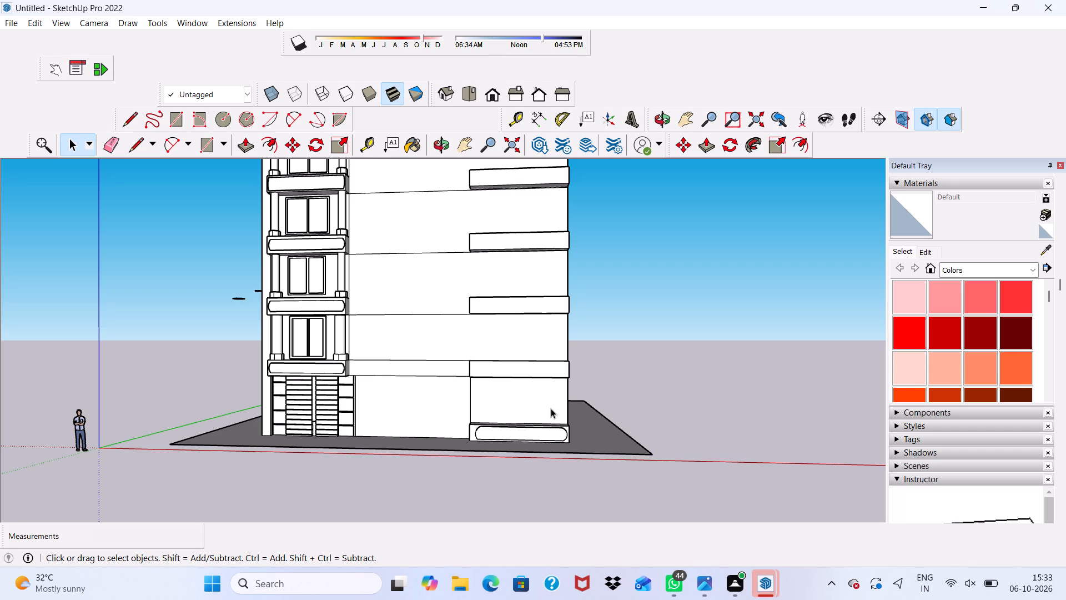
scroll(426, 545, "down", 3)
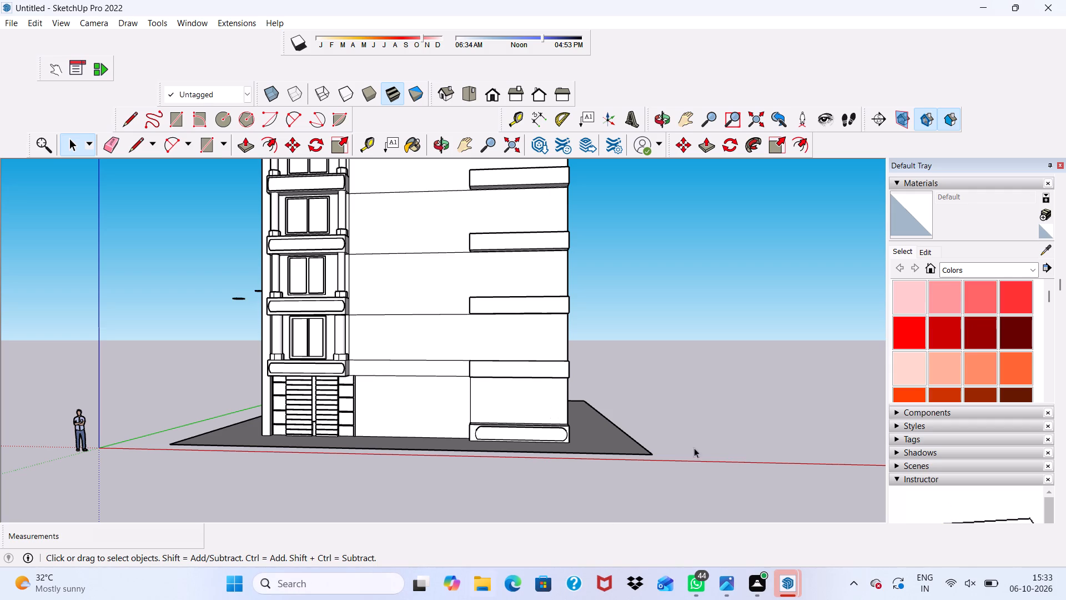
Offset the front face outline of the bay directly above the base bay inward by 3".
scroll(694, 448, "down", 3)
scroll(514, 337, "up", 12)
scroll(377, 269, "up", 1)
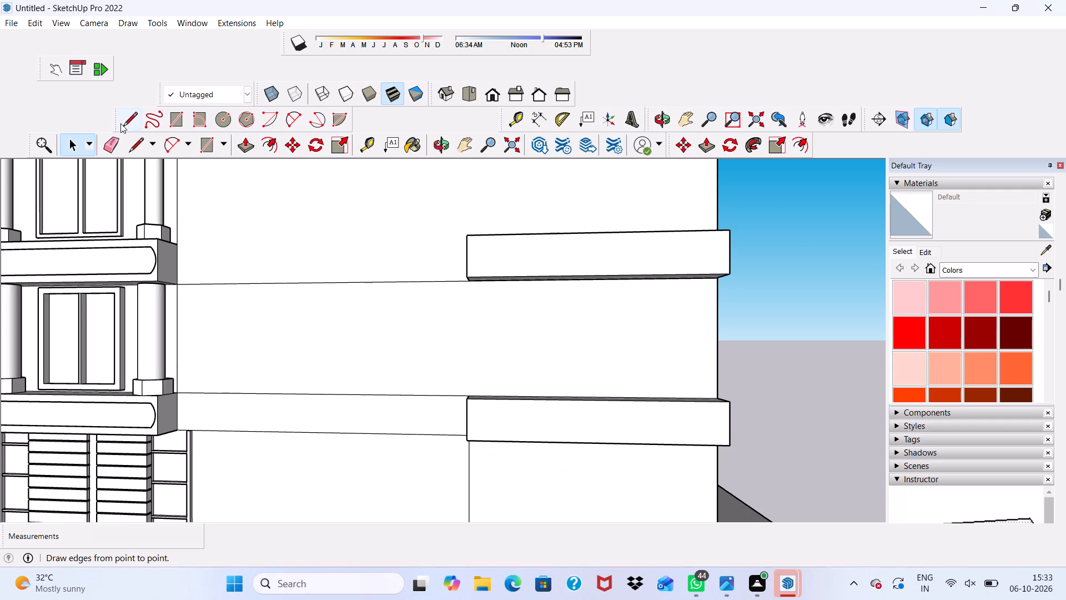
left_click(269, 142)
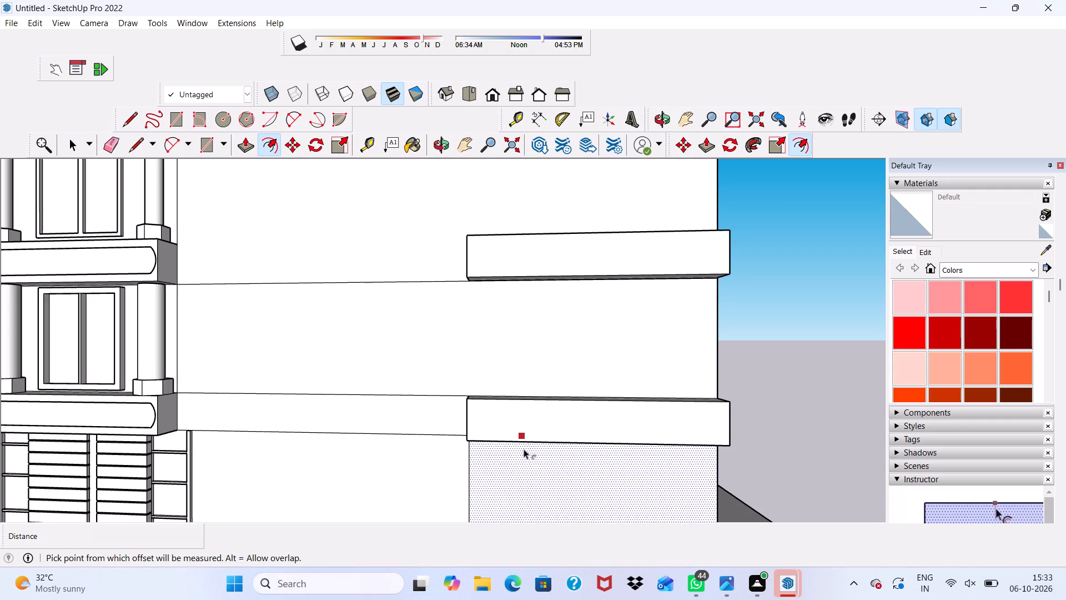
left_click(528, 405)
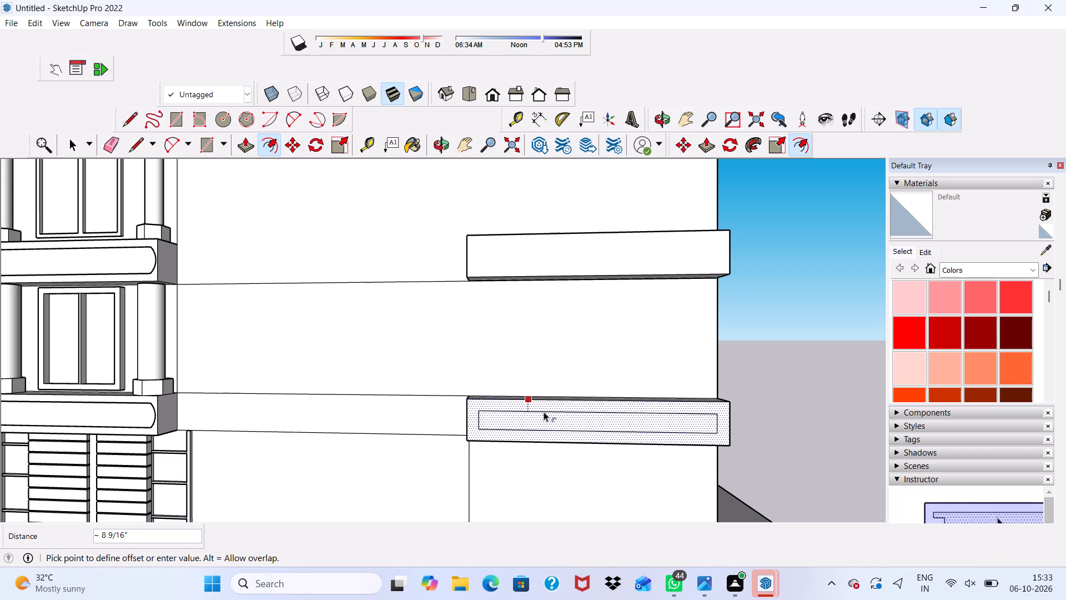
type("3\"")
key("Return")
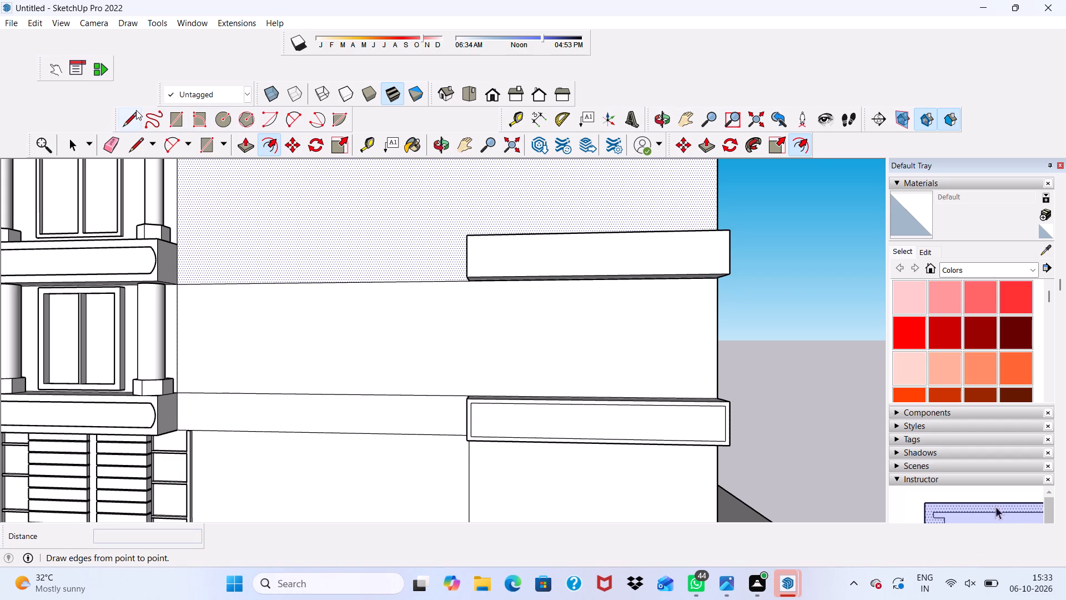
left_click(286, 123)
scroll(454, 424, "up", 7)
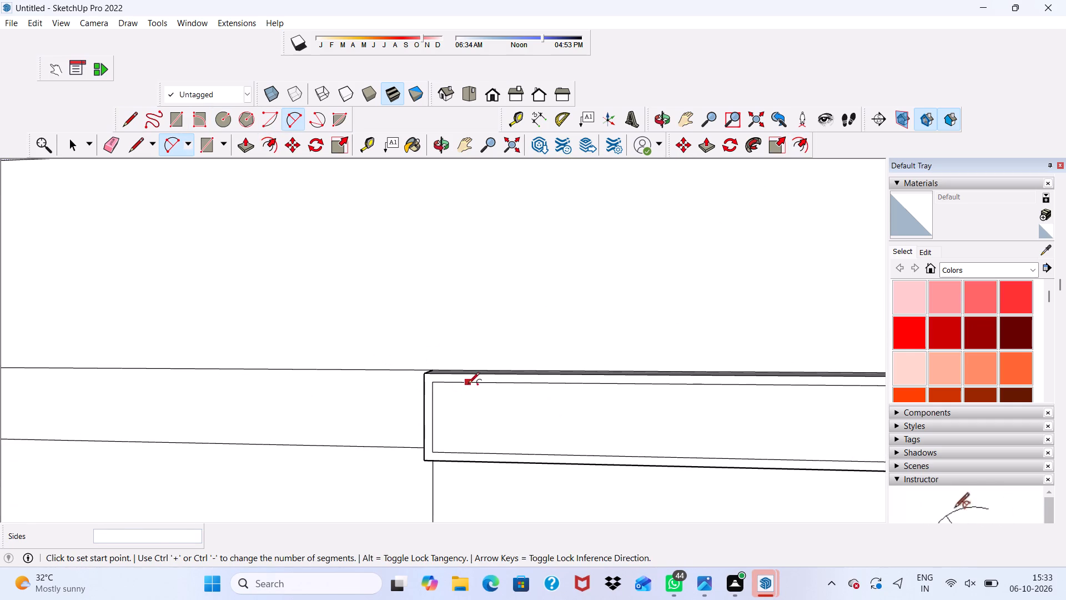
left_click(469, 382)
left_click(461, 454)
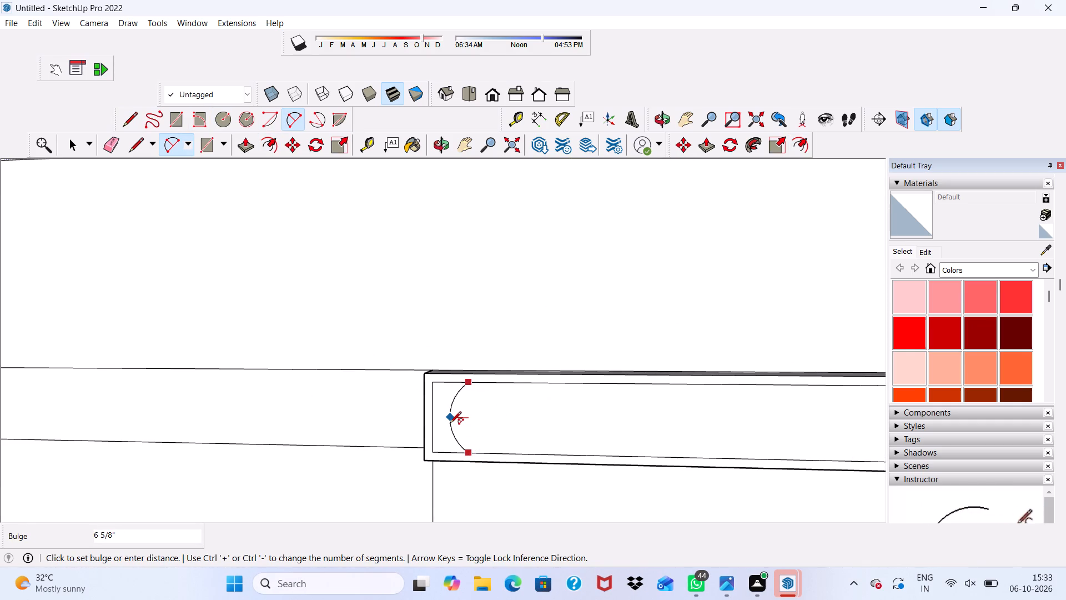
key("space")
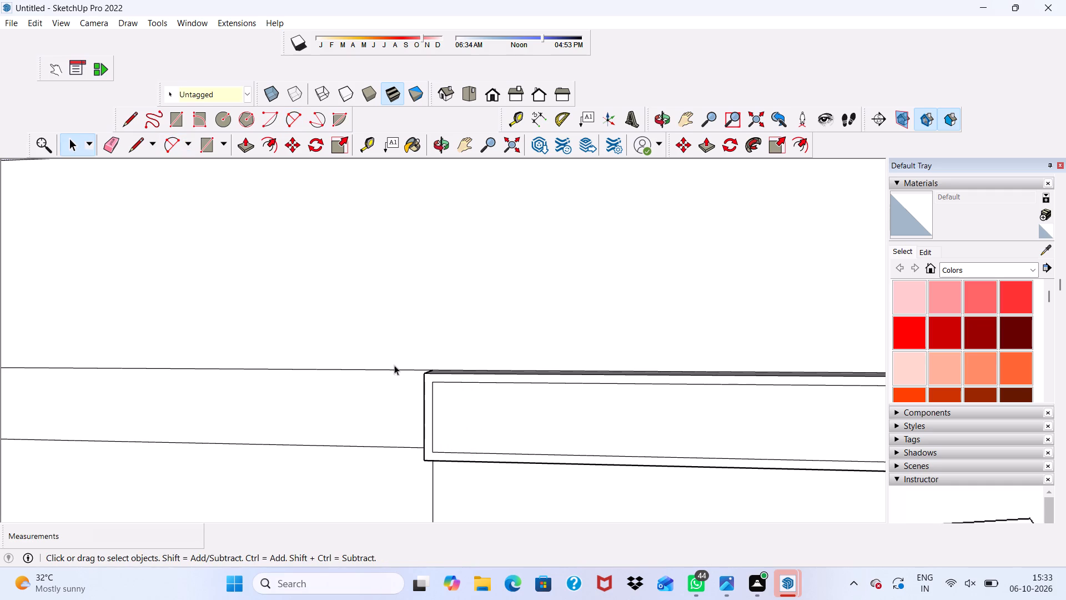
Draw an outward-curving 2-point arc with a bulge of about 5 1/8" across the left end of the second bay's inset rectangle.
left_click(300, 112)
scroll(455, 401, "up", 4)
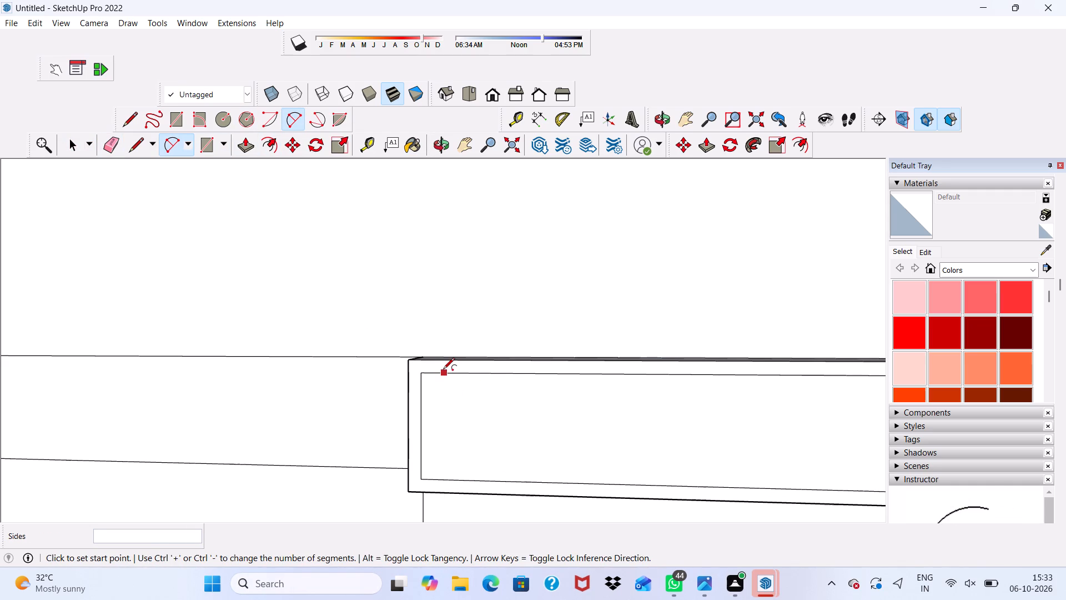
left_click(443, 370)
left_click(445, 477)
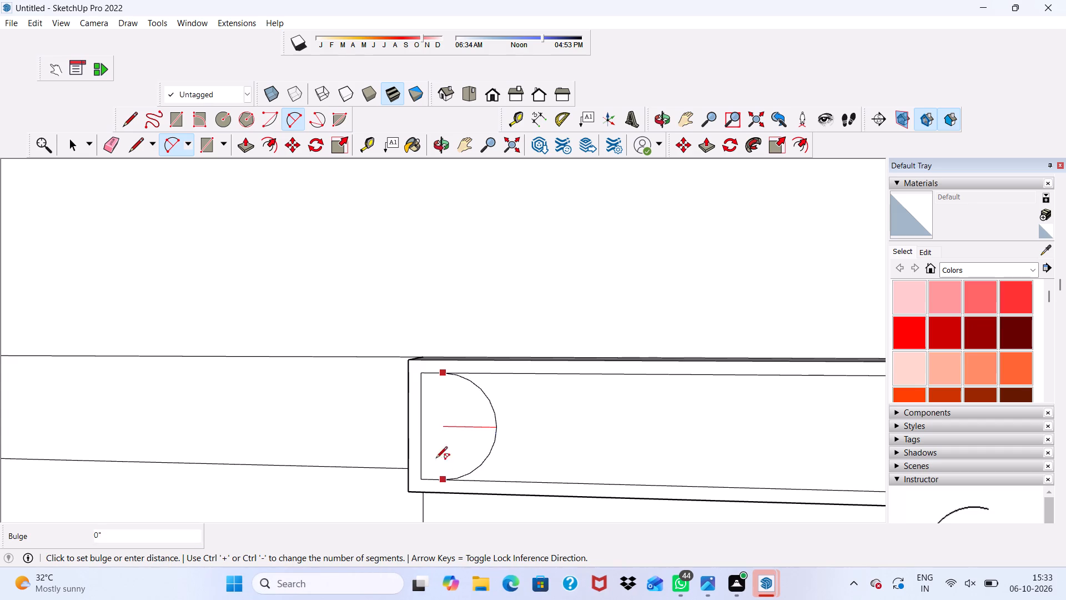
left_click(422, 428)
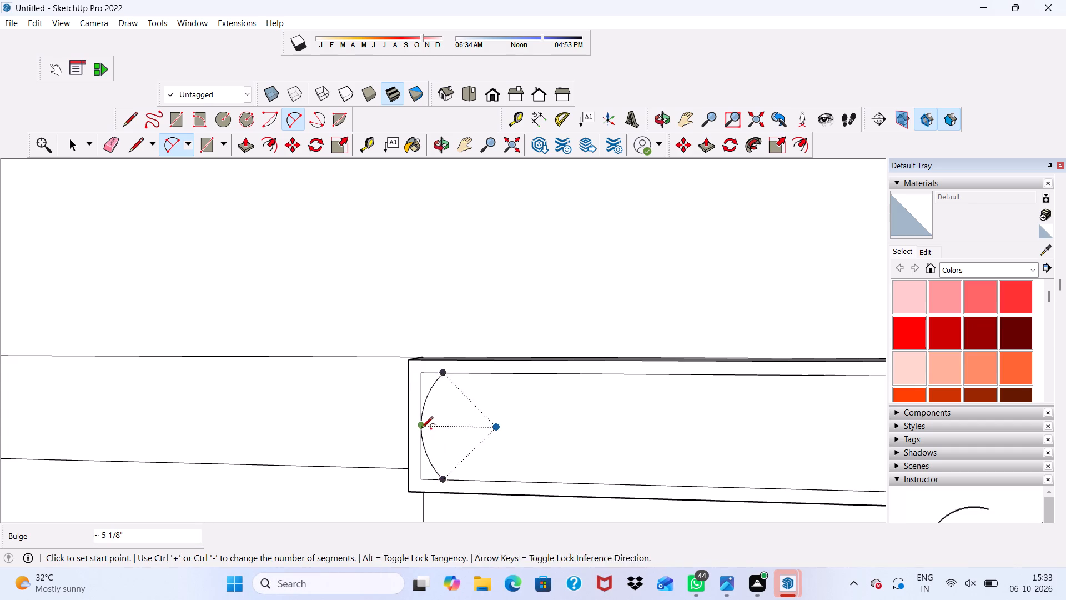
Draw an outward-curving 2-point arc with a bulge of about 4 7/16" across the right end of the second bay's inset rectangle.
scroll(365, 432, "down", 7)
scroll(271, 430, "up", 1)
scroll(271, 443, "down", 1)
scroll(276, 457, "up", 1)
scroll(806, 423, "up", 5)
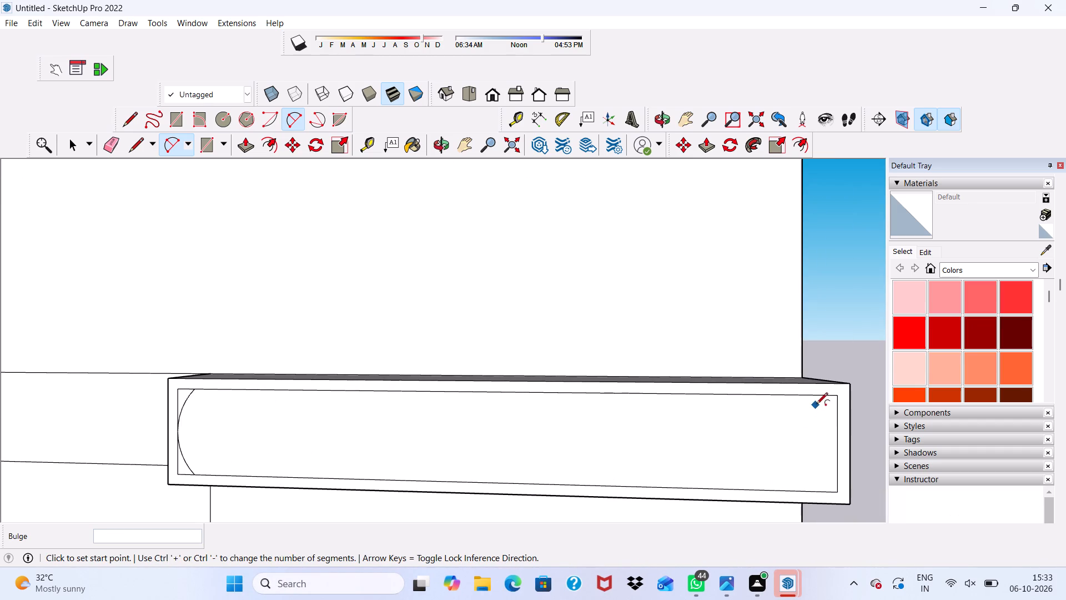
left_click(819, 396)
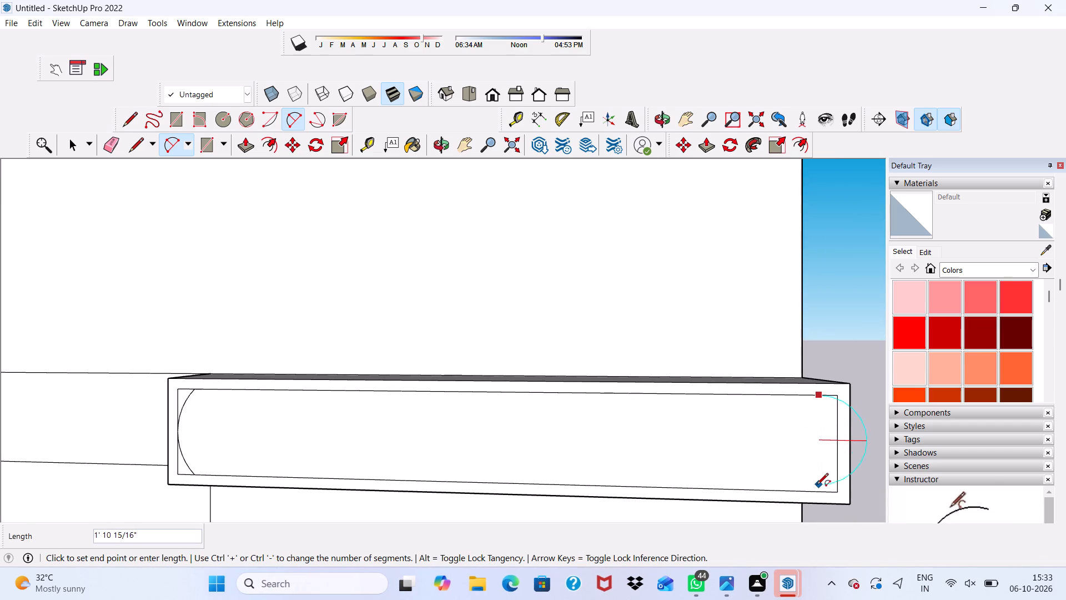
left_click(813, 493)
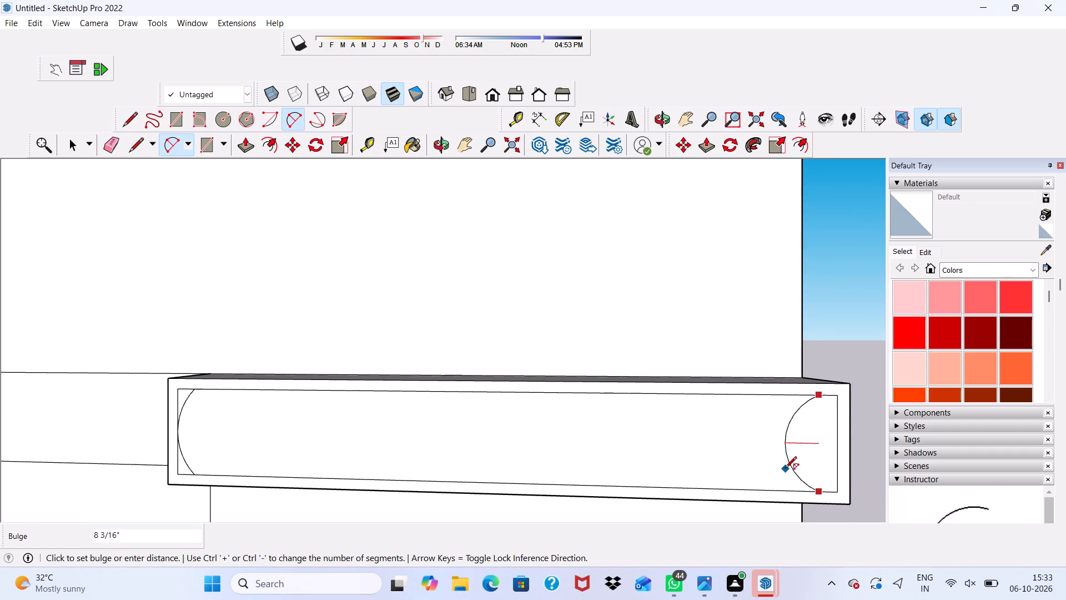
left_click(836, 431)
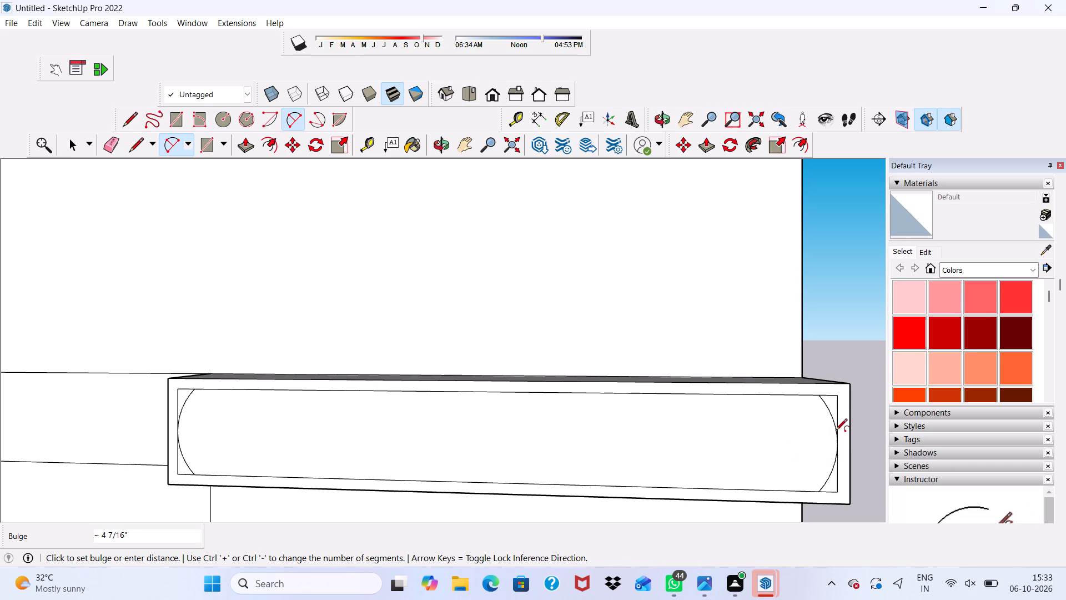
key("space")
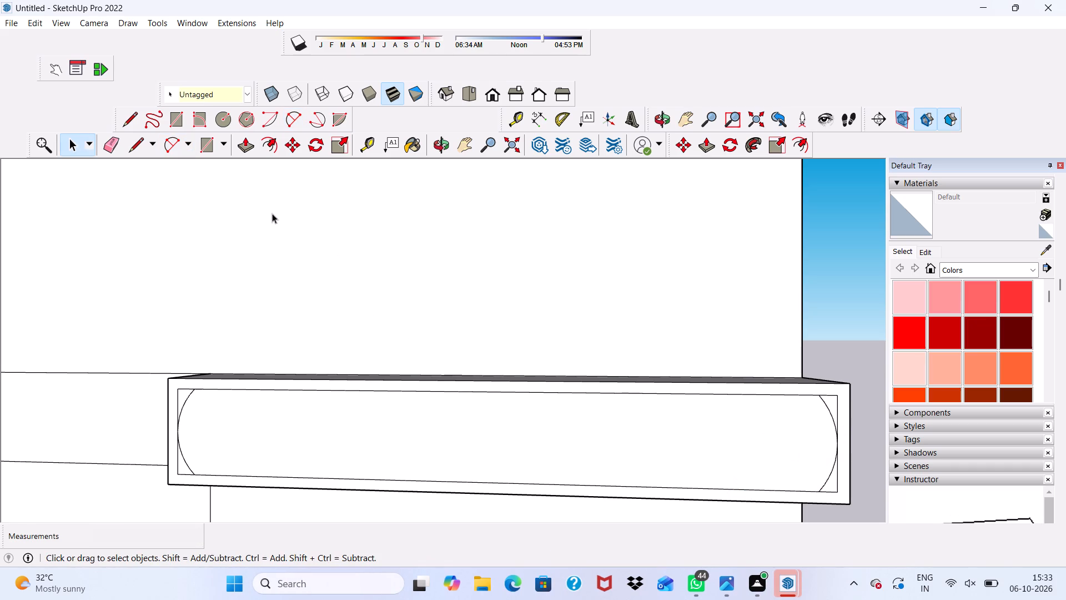
Erase the leftover corner edges outside the left arc of the second bay's inset outline.
left_click(110, 146)
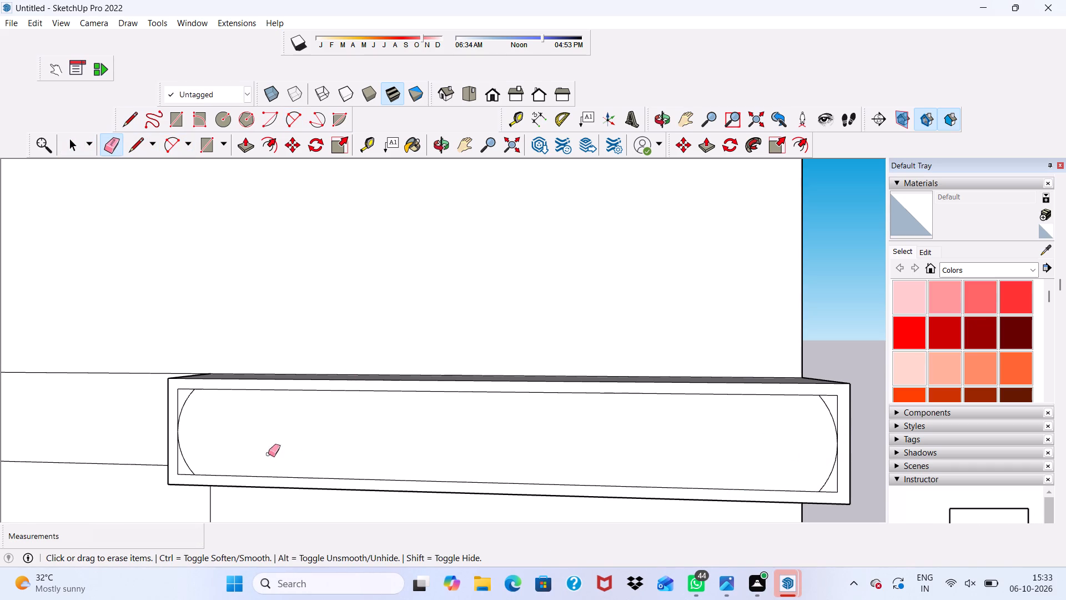
scroll(237, 407, "up", 8)
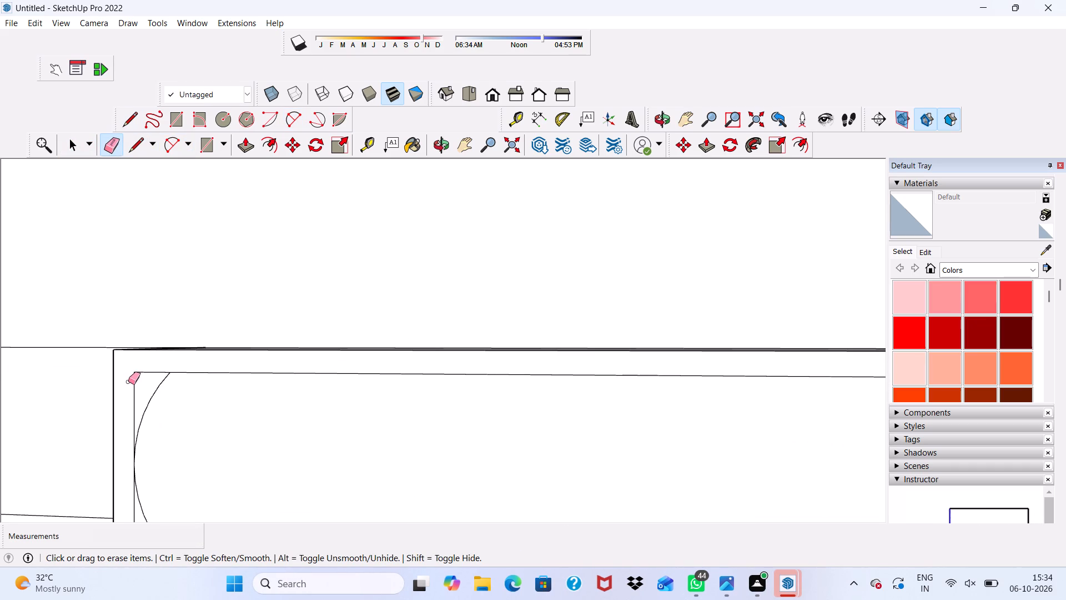
left_click_drag(128, 379, 134, 384)
left_click(158, 371)
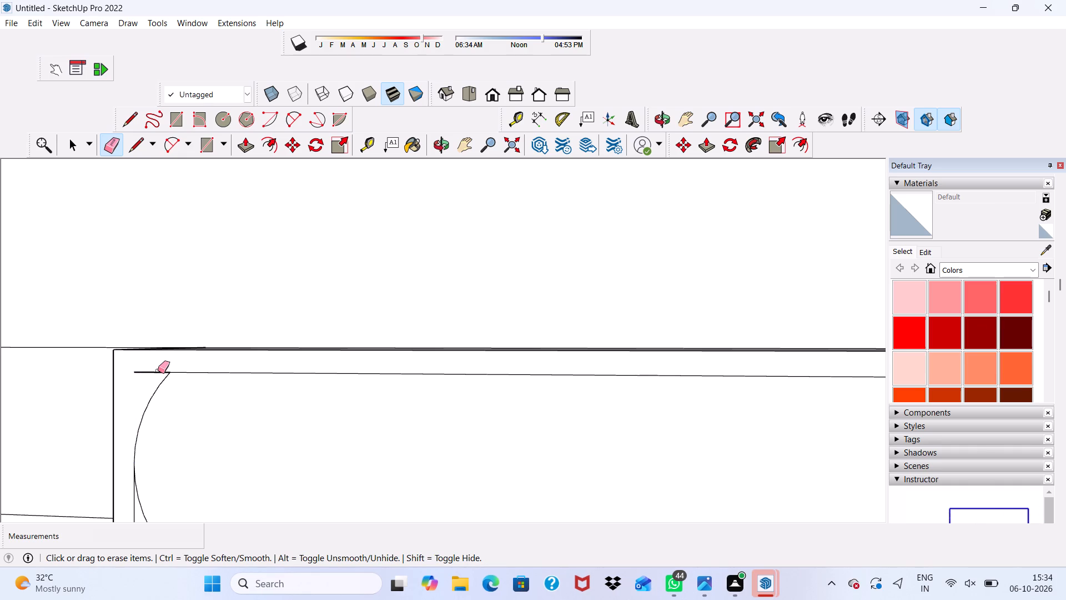
left_click_drag(145, 372, 139, 372)
scroll(151, 366, "down", 5)
scroll(582, 261, "down", 5)
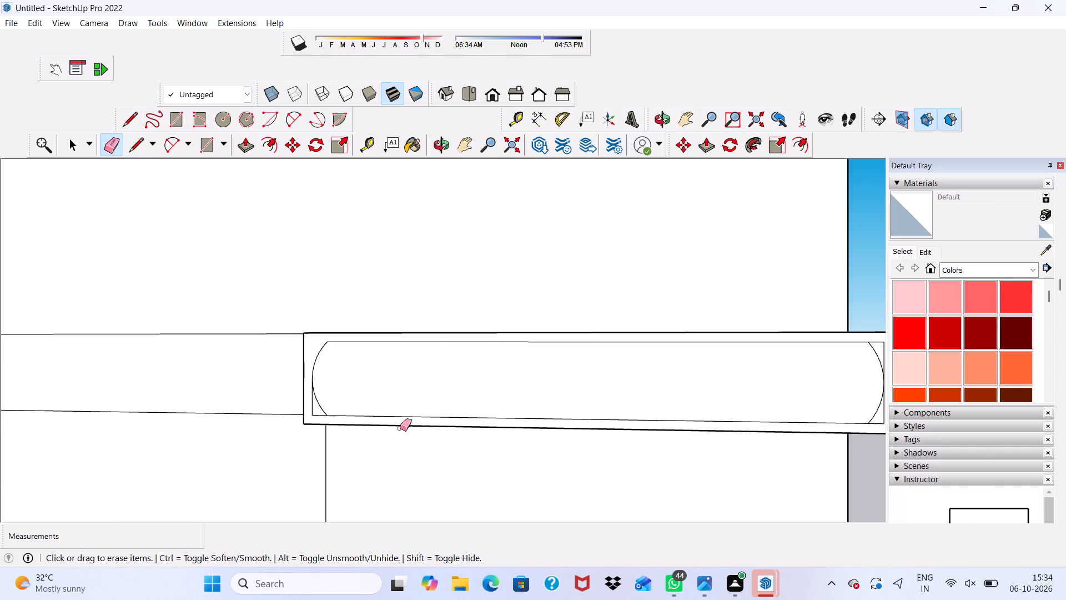
scroll(400, 428, "up", 10)
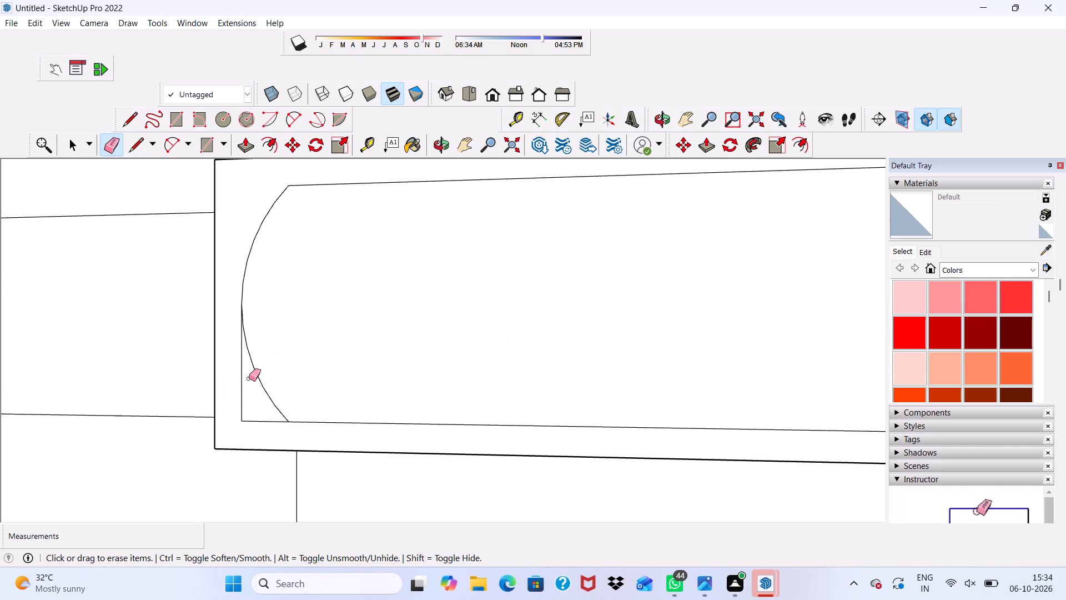
left_click_drag(239, 386, 243, 397)
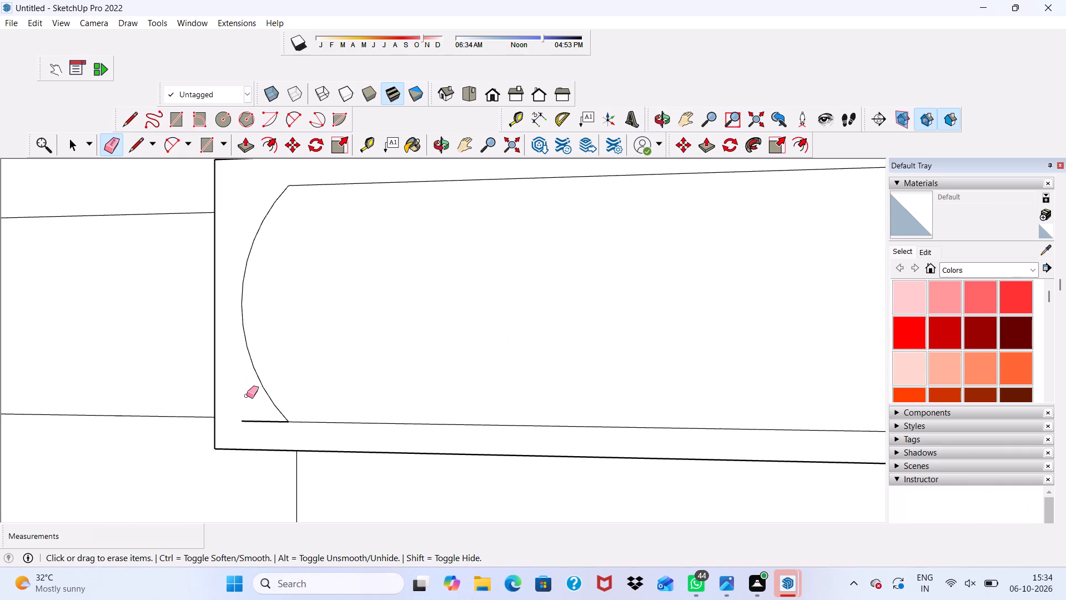
left_click_drag(249, 415, 251, 422)
scroll(220, 406, "down", 5)
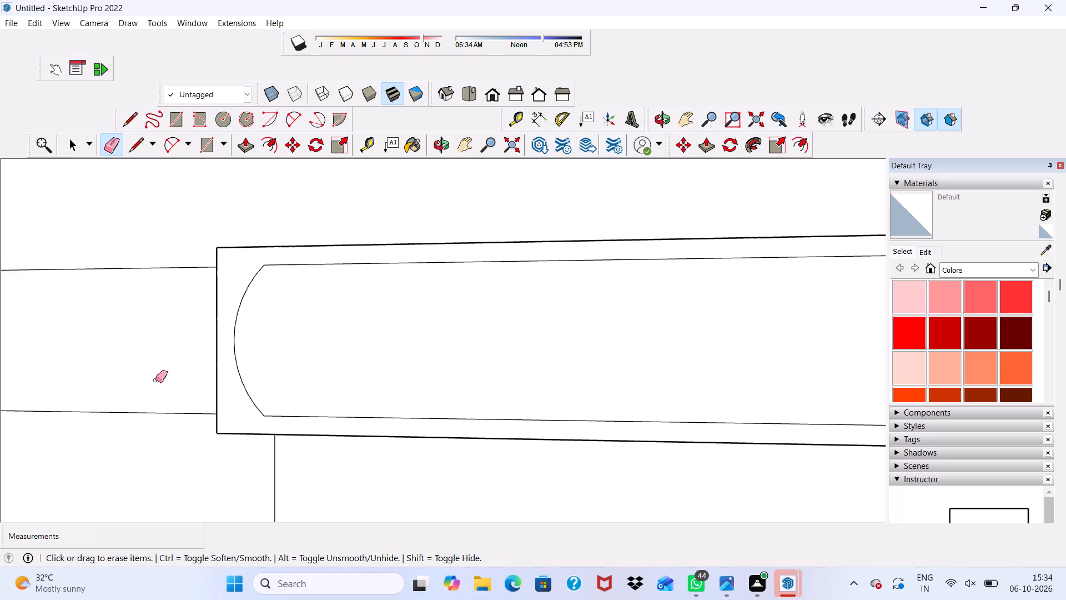
Erase the leftover corner edges outside the right arc of the second bay's inset outline.
scroll(140, 359, "down", 2)
scroll(140, 359, "up", 1)
scroll(140, 359, "down", 7)
scroll(454, 396, "down", 2)
scroll(666, 371, "up", 7)
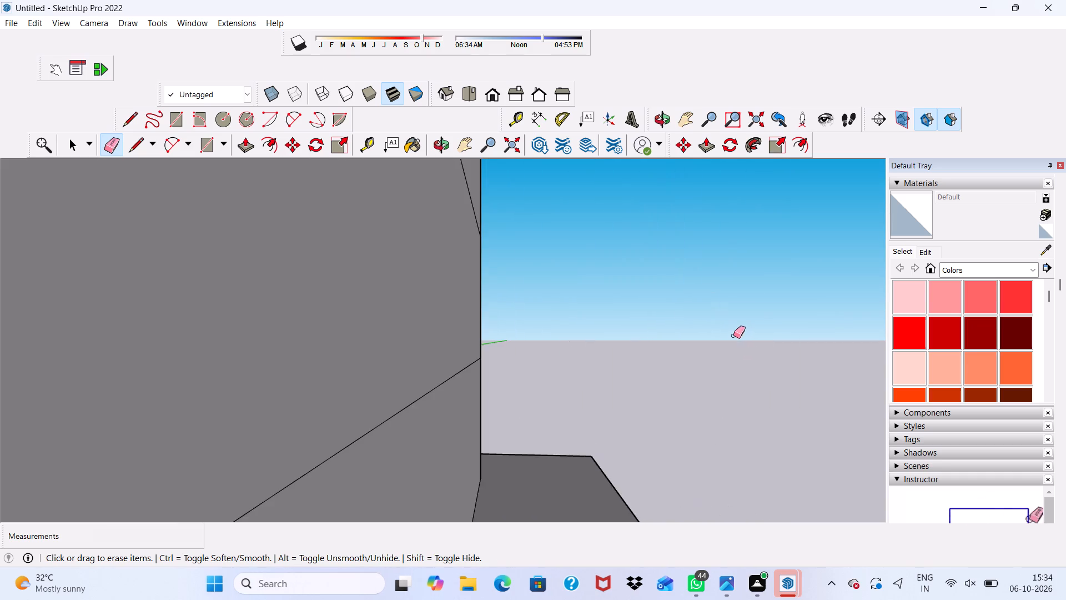
scroll(723, 337, "up", 1)
scroll(728, 343, "down", 8)
scroll(778, 399, "up", 12)
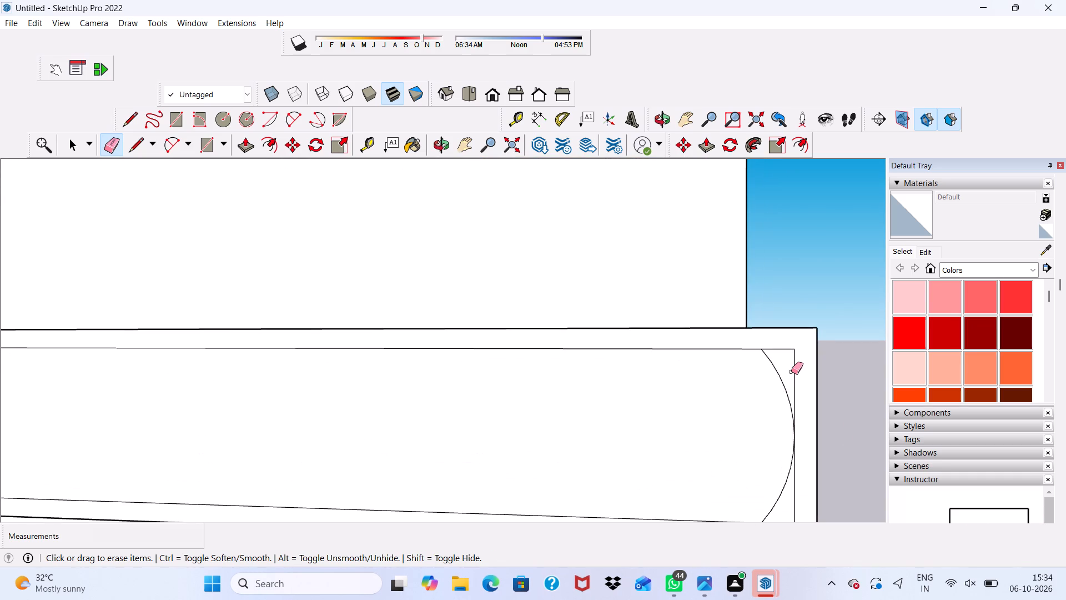
left_click(791, 372)
left_click(780, 352)
left_click_drag(780, 351, 791, 369)
left_click_drag(791, 369, 796, 376)
scroll(778, 499, "up", 1)
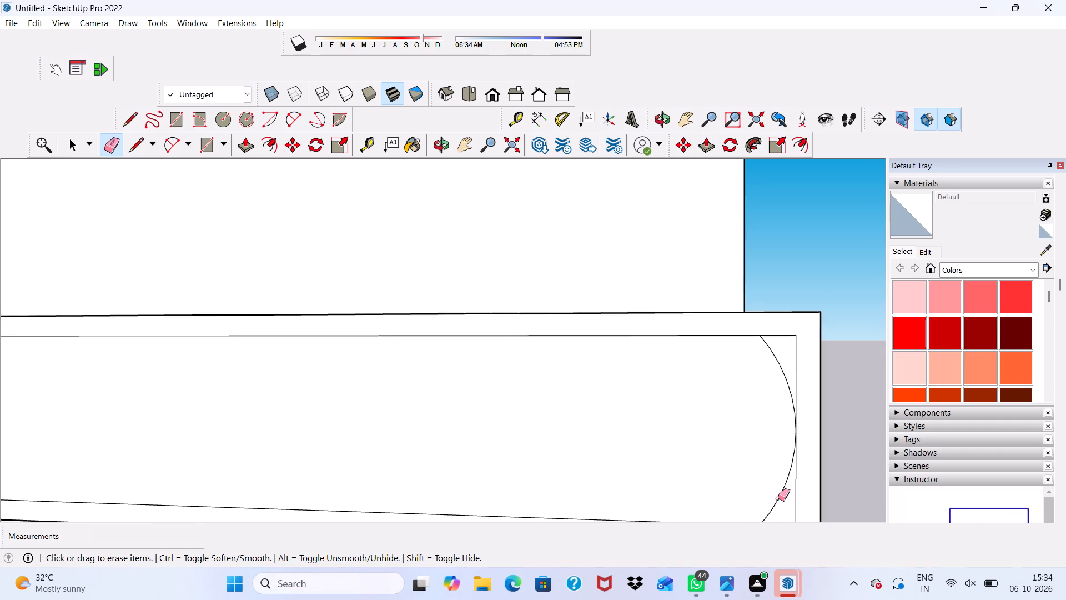
scroll(778, 498, "up", 4)
left_click_drag(805, 321, 803, 311)
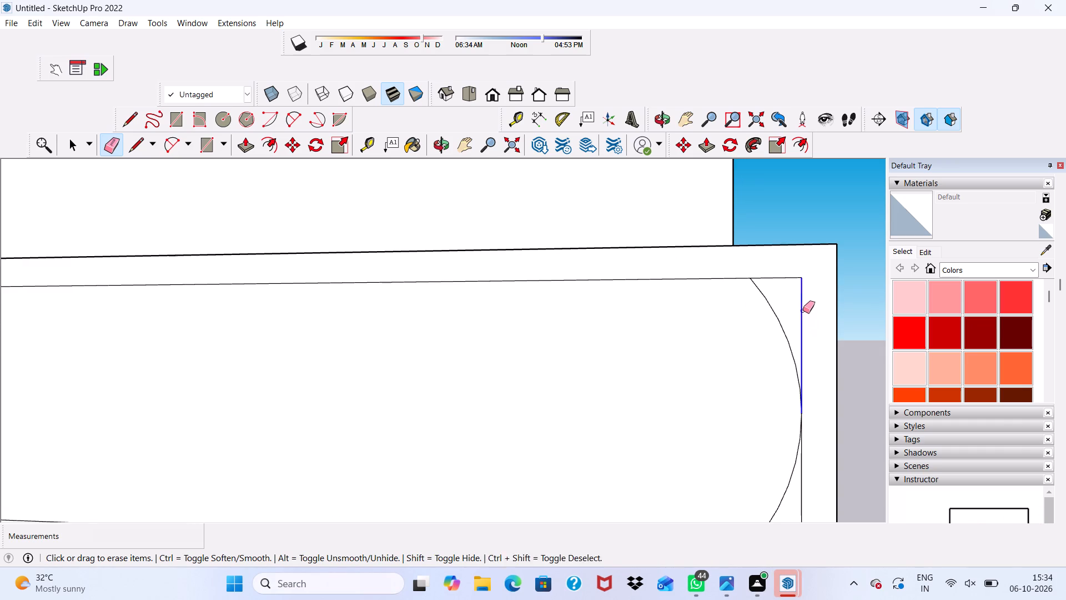
left_click_drag(803, 311, 802, 309)
left_click(792, 278)
scroll(757, 273, "down", 10)
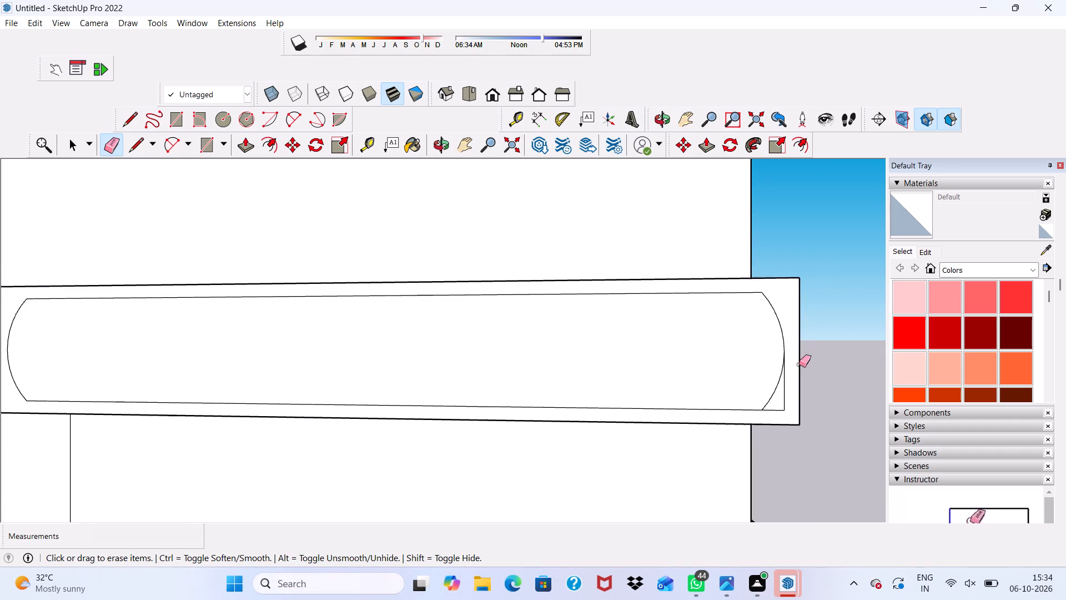
scroll(792, 388, "up", 5)
left_click_drag(770, 419, 768, 428)
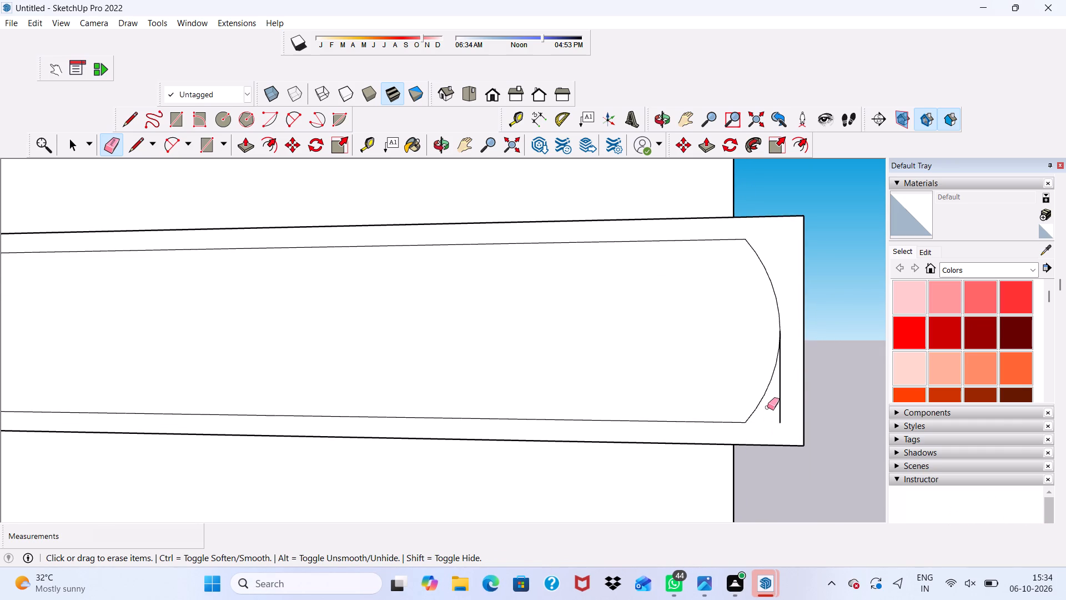
left_click_drag(767, 406, 782, 400)
scroll(782, 400, "down", 9)
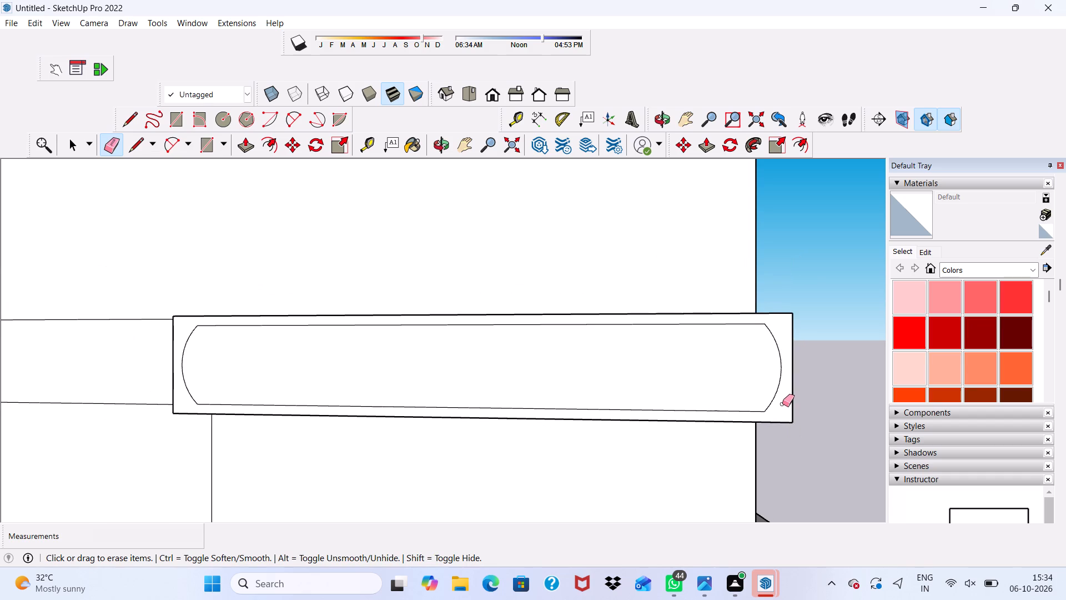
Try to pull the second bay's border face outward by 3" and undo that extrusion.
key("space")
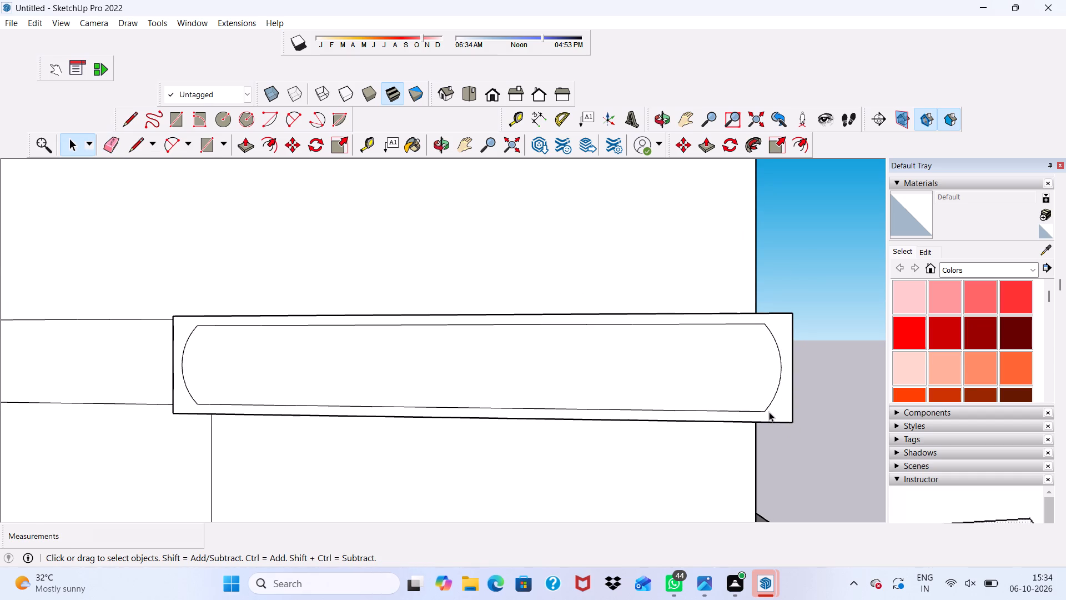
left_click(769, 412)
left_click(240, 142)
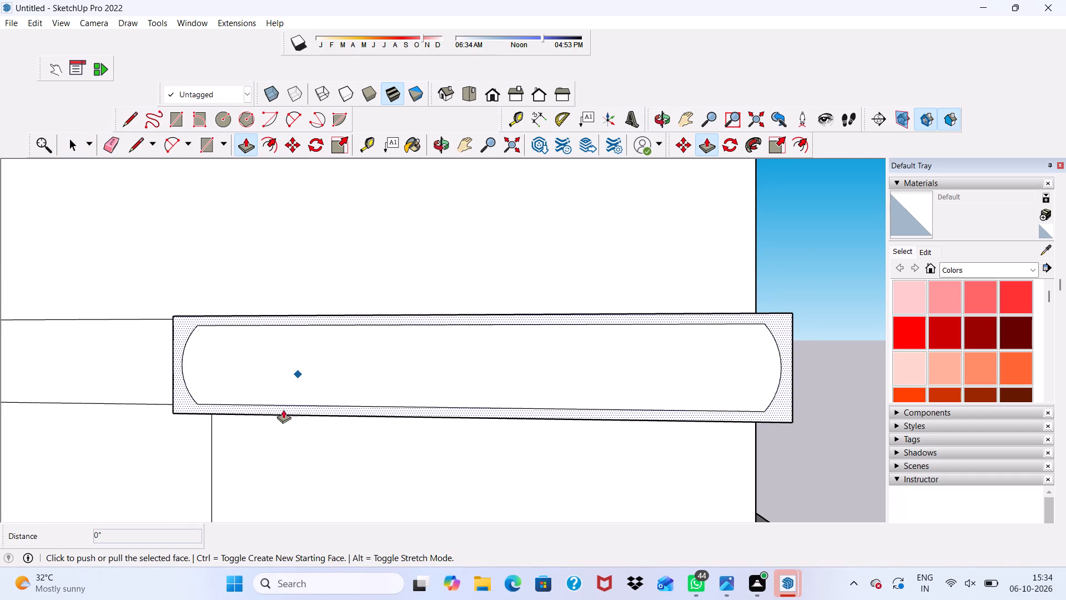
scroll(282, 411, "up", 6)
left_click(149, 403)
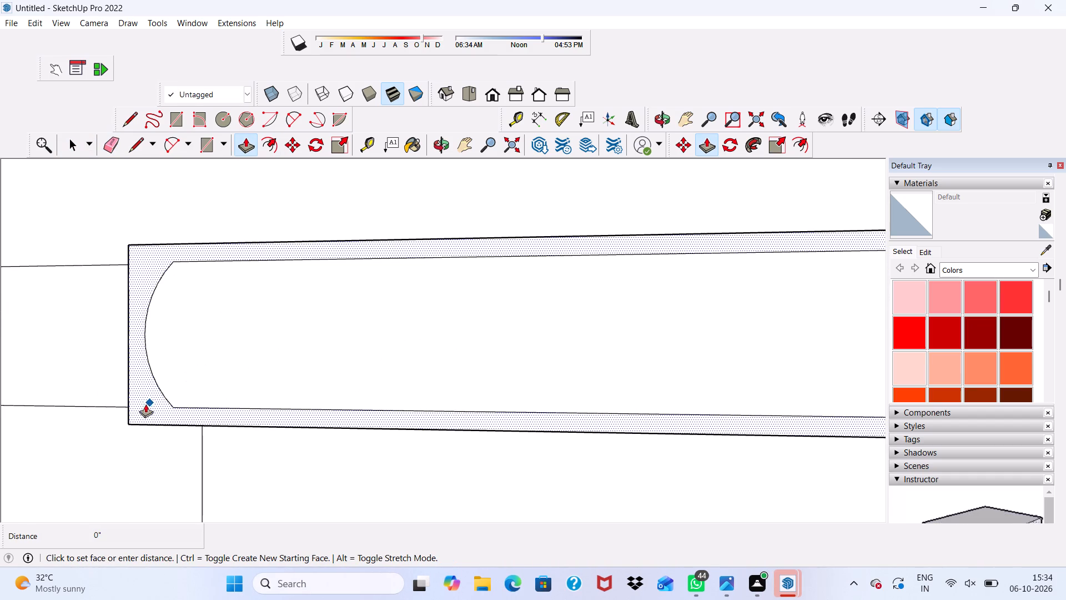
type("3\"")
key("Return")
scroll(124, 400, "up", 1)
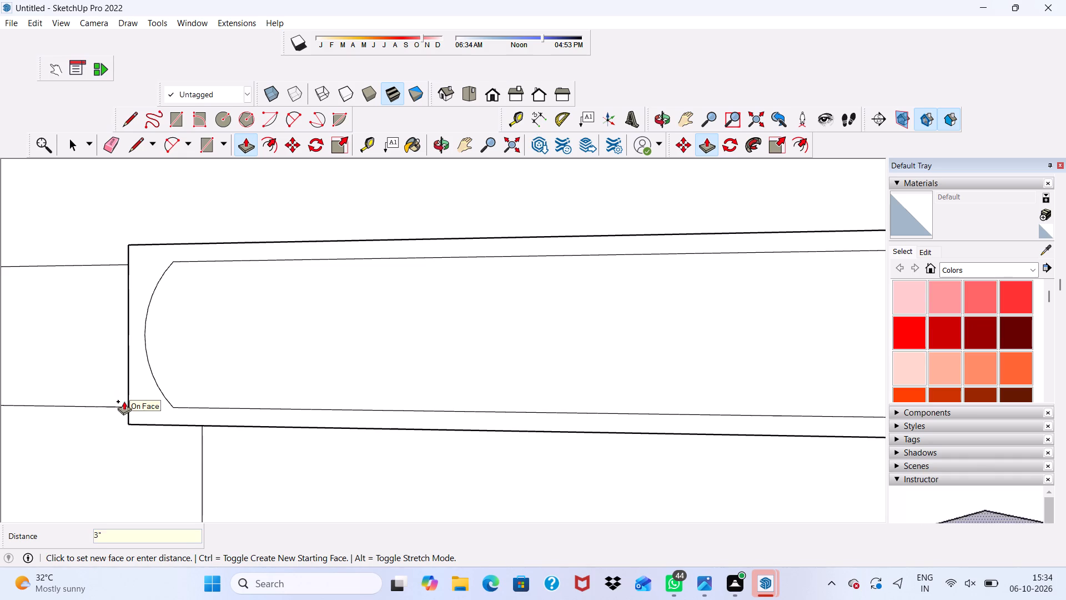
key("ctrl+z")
Push/Pull the border face around the second bay's round-ended panel outward by 3".
scroll(103, 393, "up", 2)
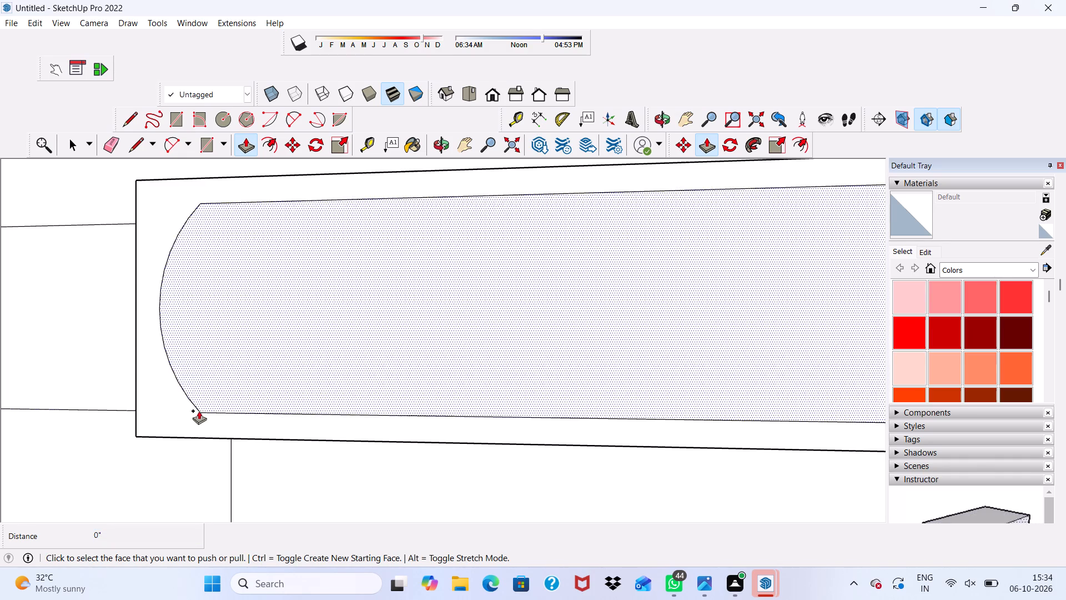
left_click(179, 417)
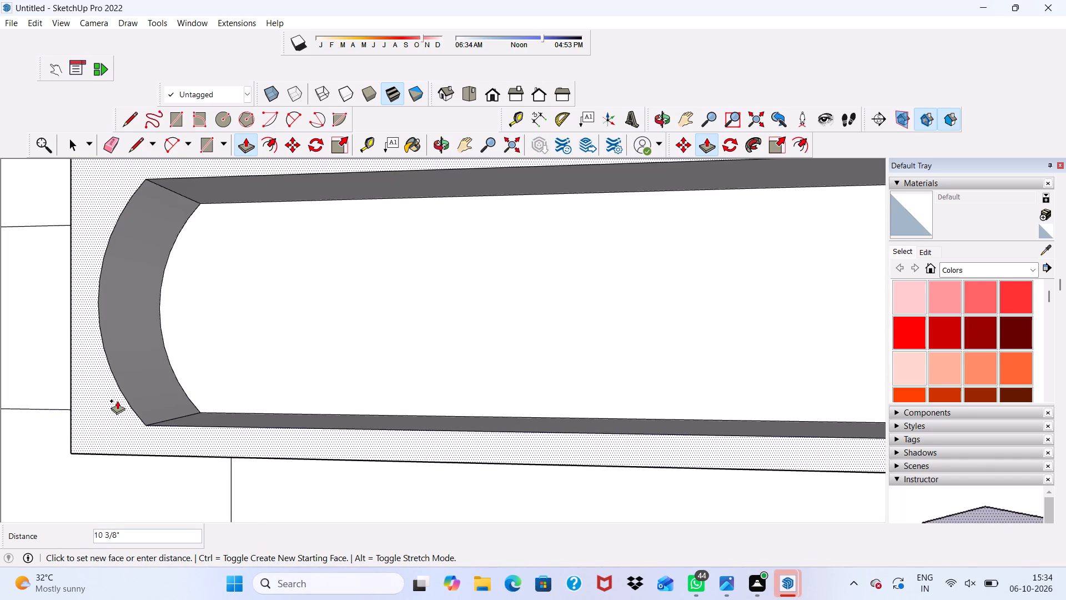
key("3")
key("shift+quotedbl")
key("Return")
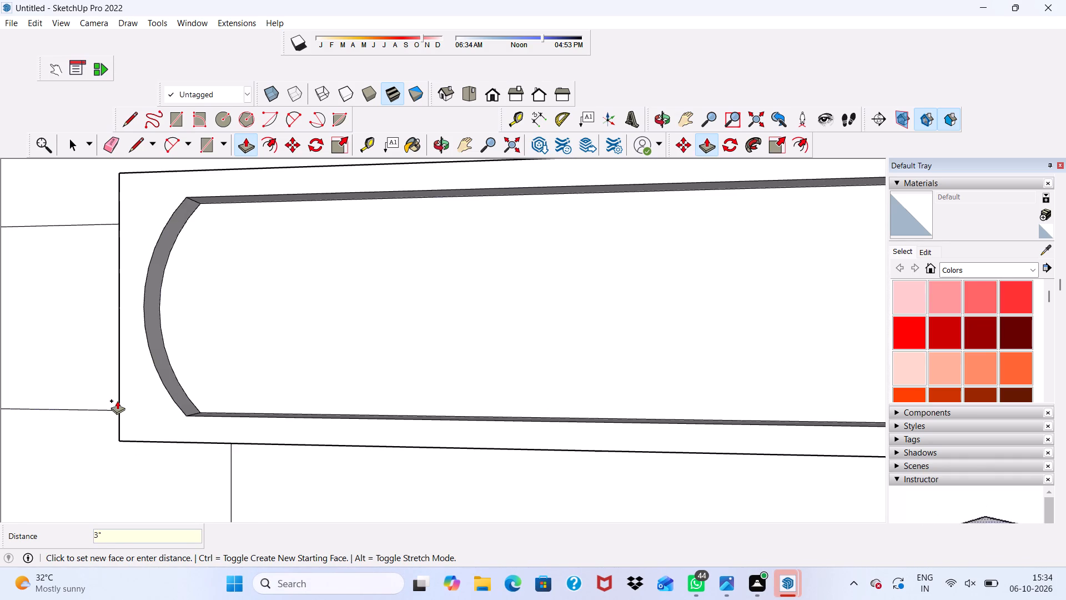
Examine the two lower bays' recessed panels against the plain bays above and the balconies across the whole facade.
scroll(117, 401, "up", 2)
scroll(117, 400, "down", 3)
scroll(117, 400, "up", 1)
scroll(117, 400, "down", 5)
scroll(178, 373, "up", 1)
scroll(179, 373, "down", 18)
middle_click_drag(445, 225, 451, 229)
scroll(321, 253, "down", 10)
middle_click_drag(360, 246, 360, 246)
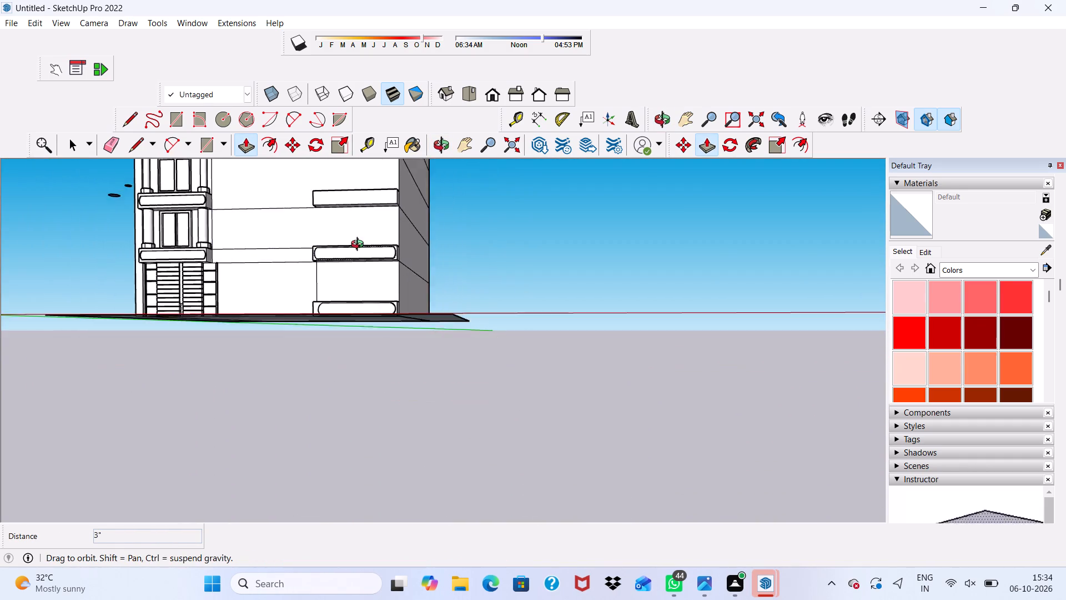
middle_click_drag(360, 246, 457, 372)
key("space")
scroll(526, 302, "up", 3)
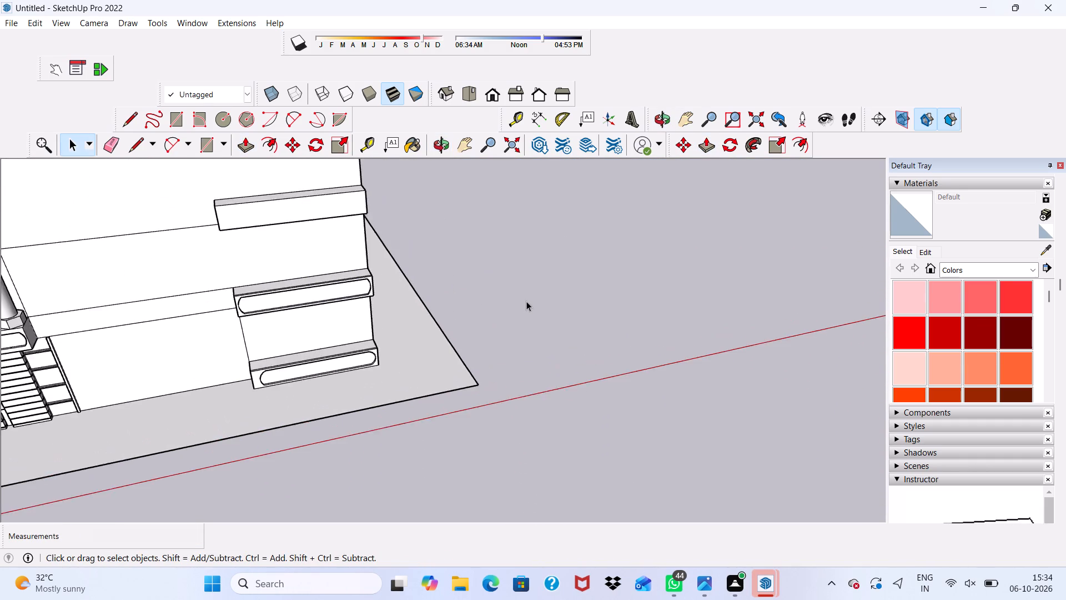
scroll(526, 301, "down", 6)
middle_click_drag(388, 353, 293, 191)
scroll(293, 191, "up", 5)
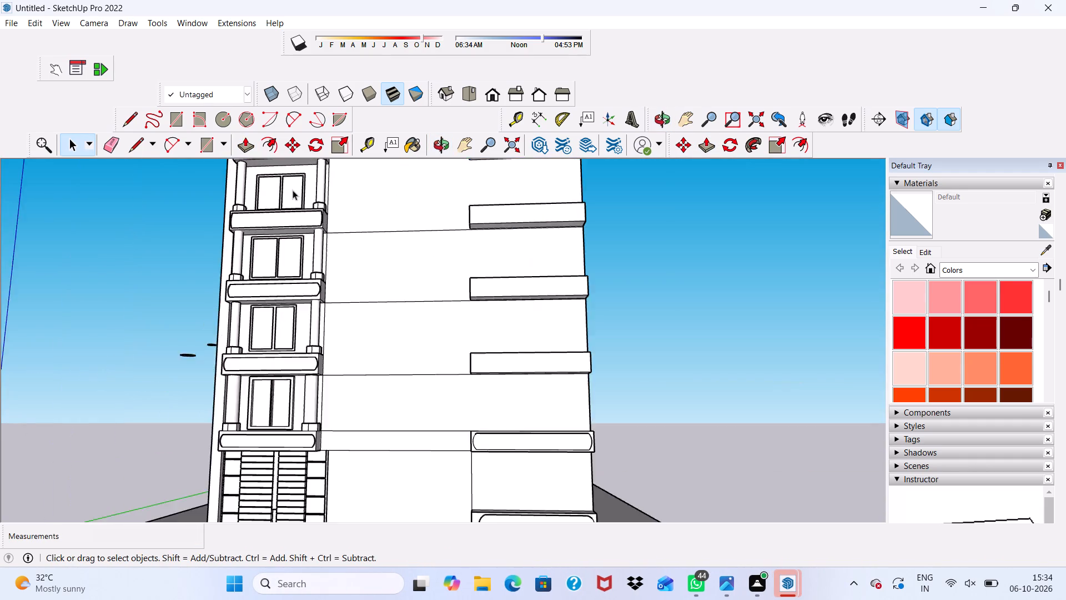
scroll(293, 190, "down", 12)
scroll(484, 232, "up", 5)
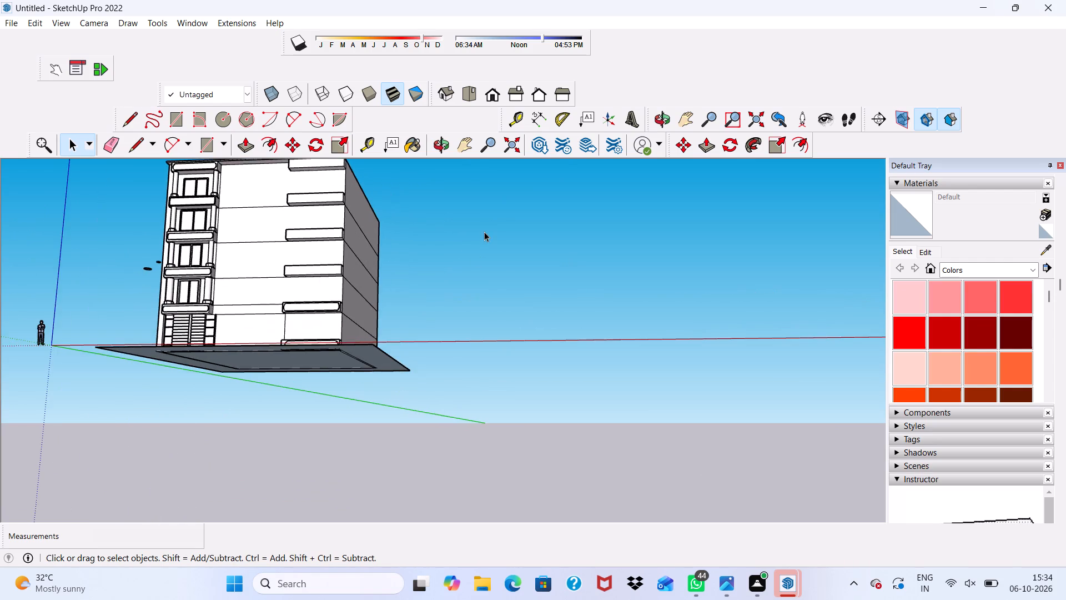
scroll(285, 264, "up", 2)
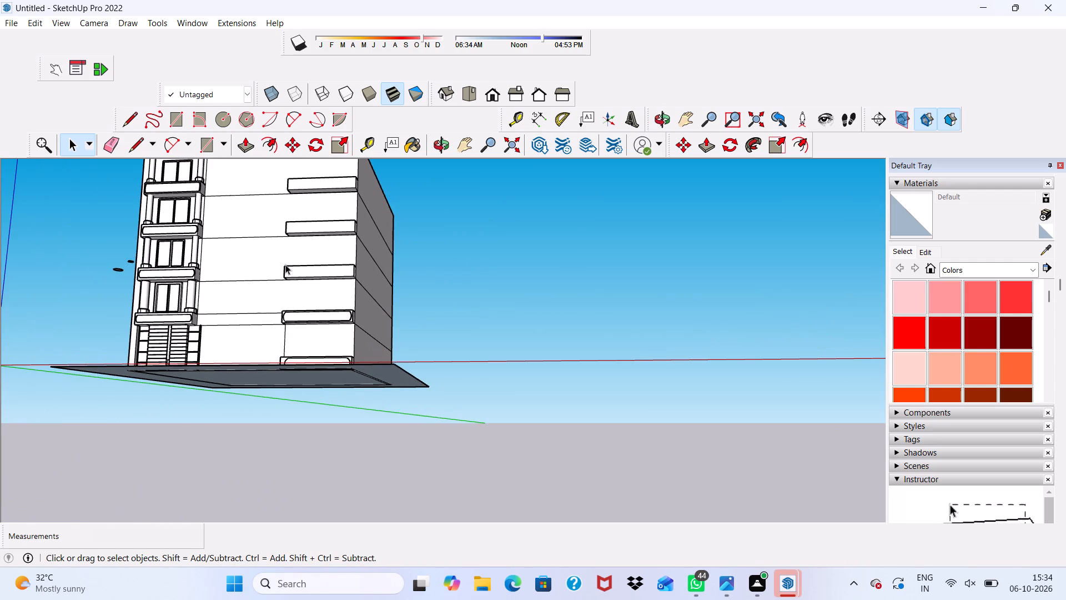
scroll(273, 264, "up", 5)
scroll(252, 305, "down", 2)
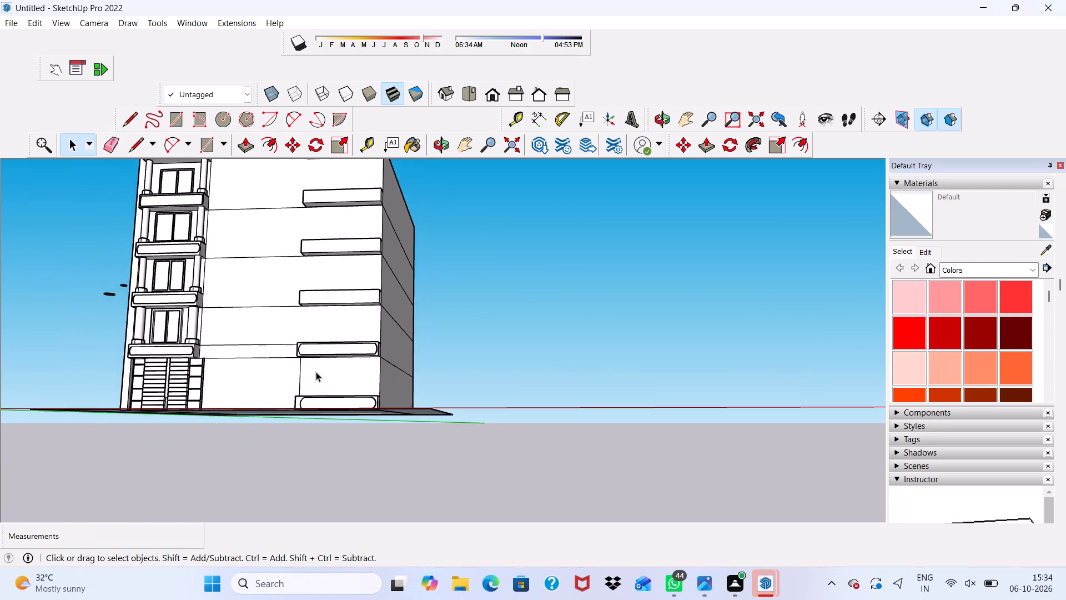
scroll(316, 372, "down", 4)
middle_click_drag(276, 301, 350, 444)
scroll(331, 317, "up", 5)
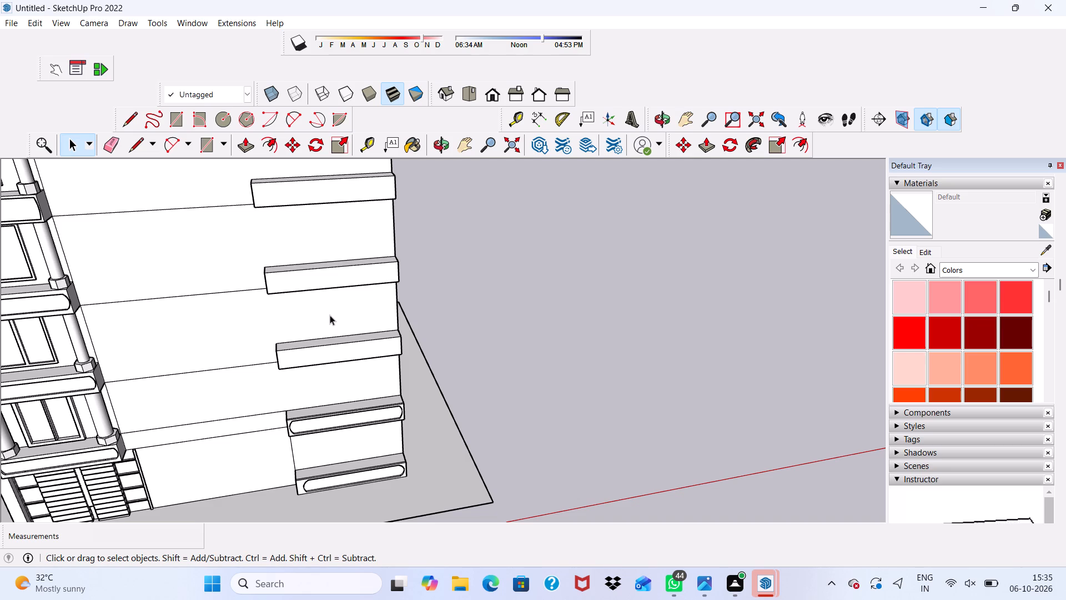
scroll(330, 315, "up", 2)
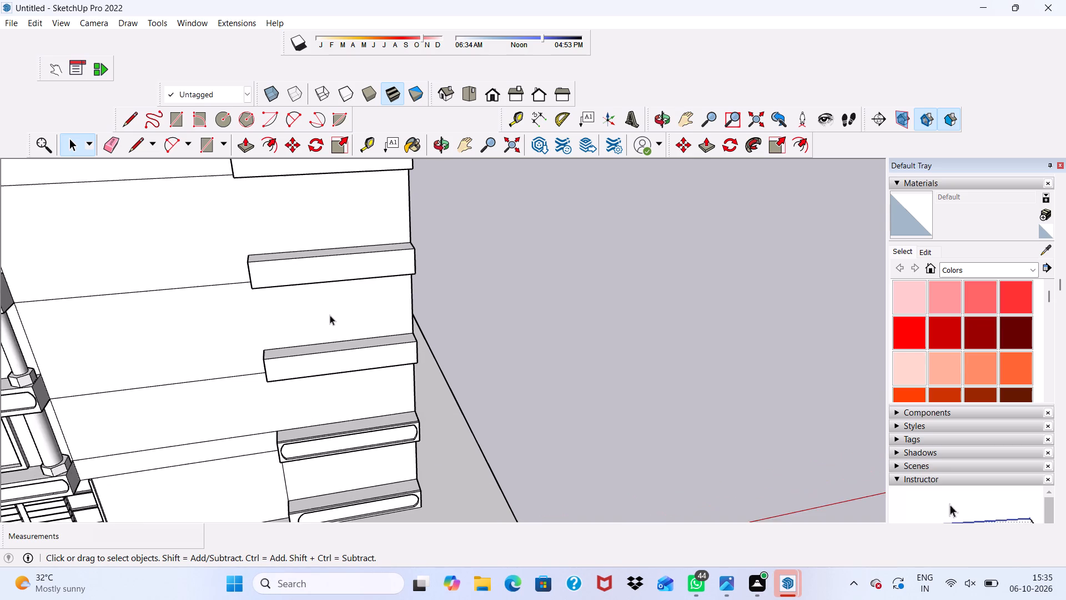
scroll(330, 315, "down", 12)
middle_click_drag(330, 312, 318, 267)
scroll(310, 268, "up", 5)
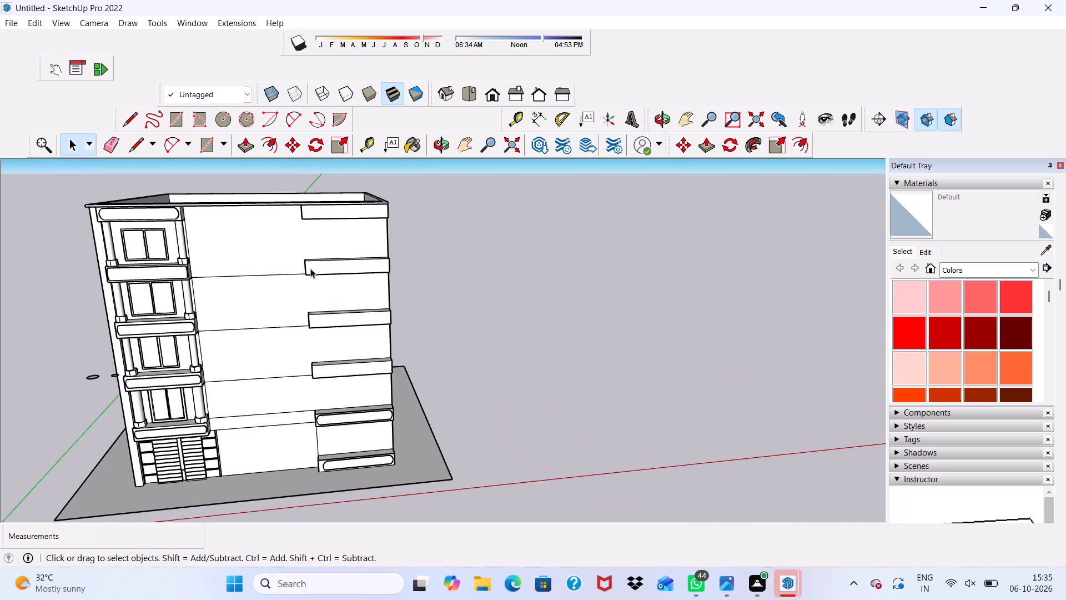
scroll(319, 301, "up", 5)
scroll(332, 269, "down", 2)
scroll(338, 433, "down", 1)
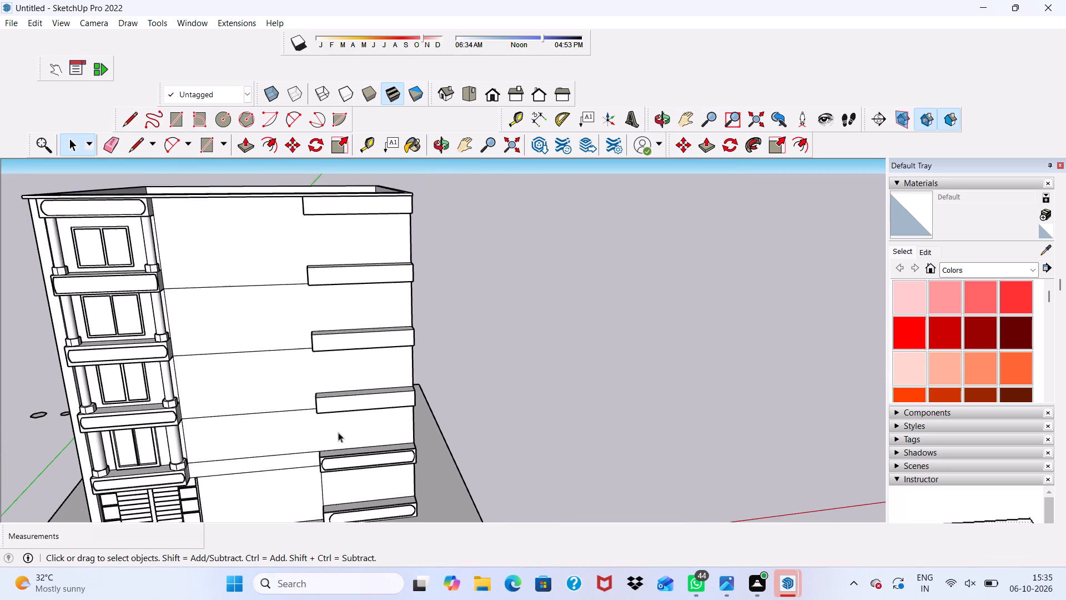
Offset the outline of the third bay band's front face inward by 3".
middle_click_drag(338, 432, 313, 387)
scroll(313, 387, "up", 5)
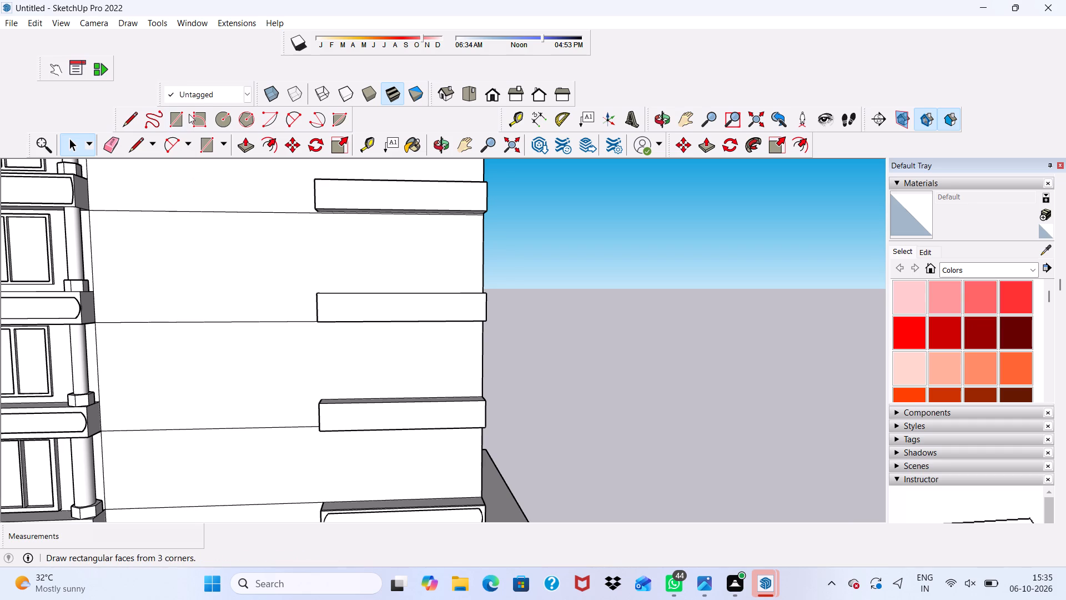
left_click(173, 108)
left_click(266, 138)
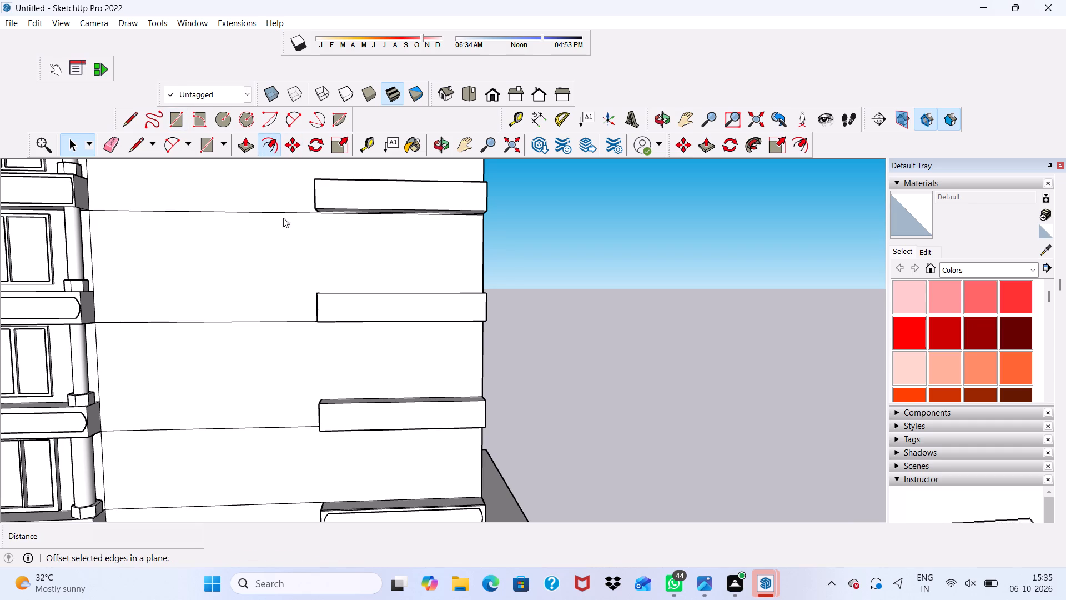
scroll(342, 427, "up", 1)
left_click(344, 407)
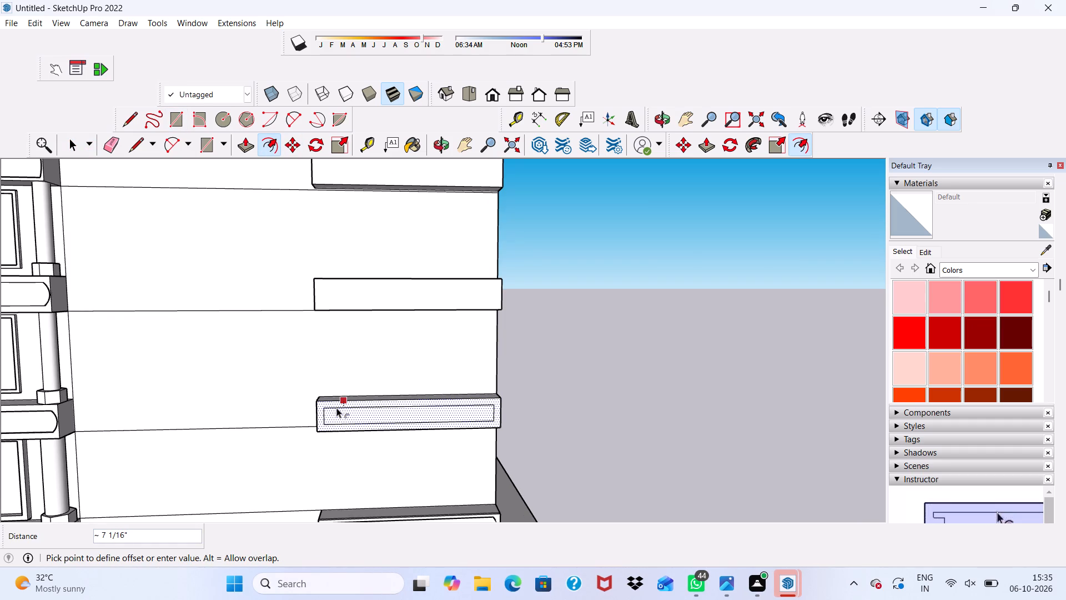
type("3\"")
key("Return")
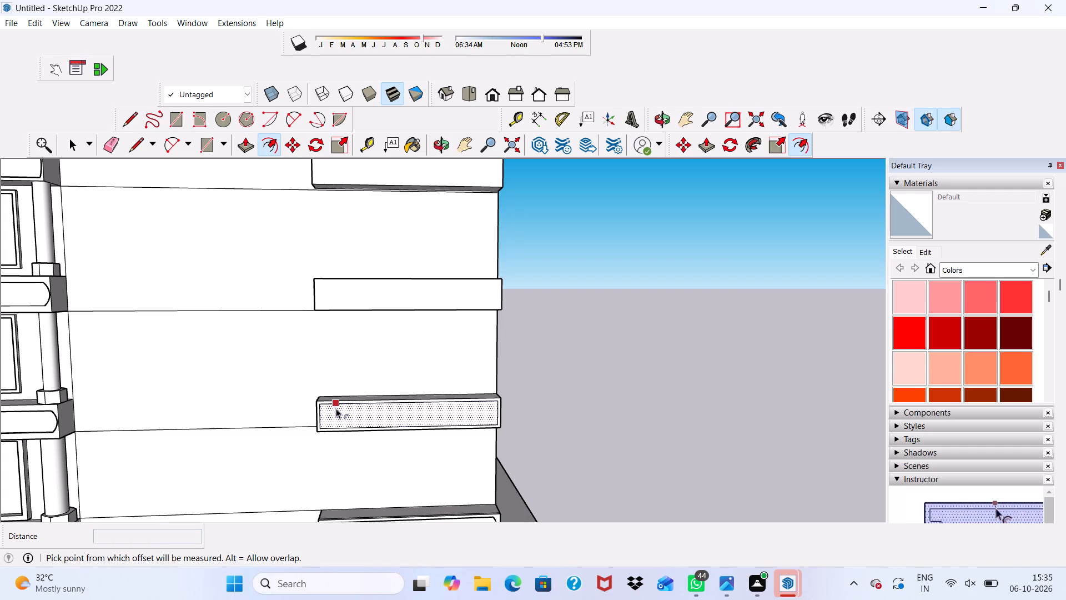
key("space")
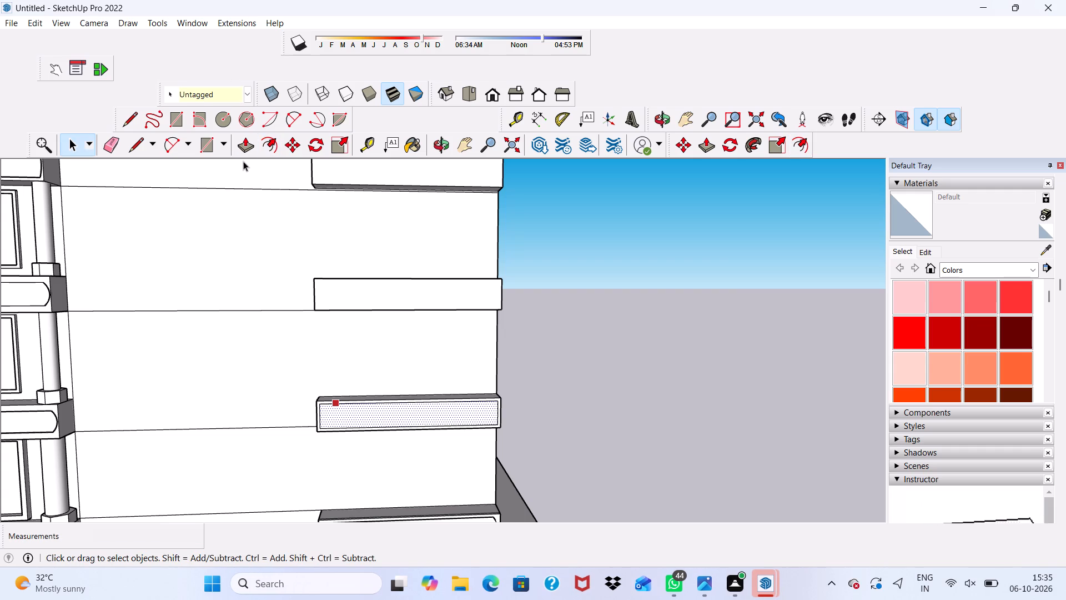
Draw a two-point arc at the left end of the third bay's inset outline, bulging outward about 7" to the end edge.
left_click(298, 118)
scroll(361, 404, "up", 2)
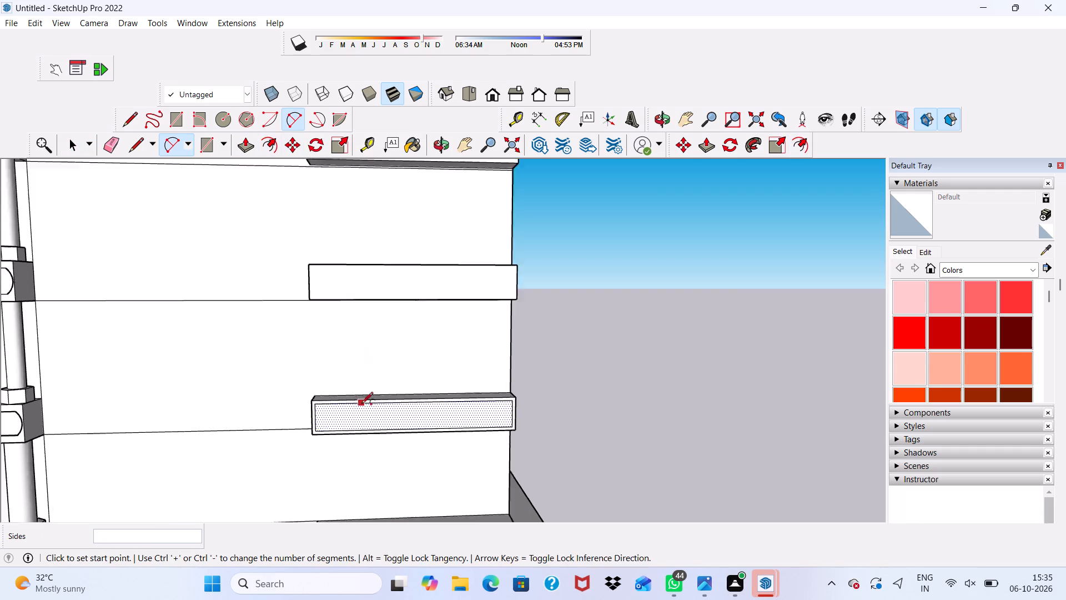
scroll(361, 404, "up", 3)
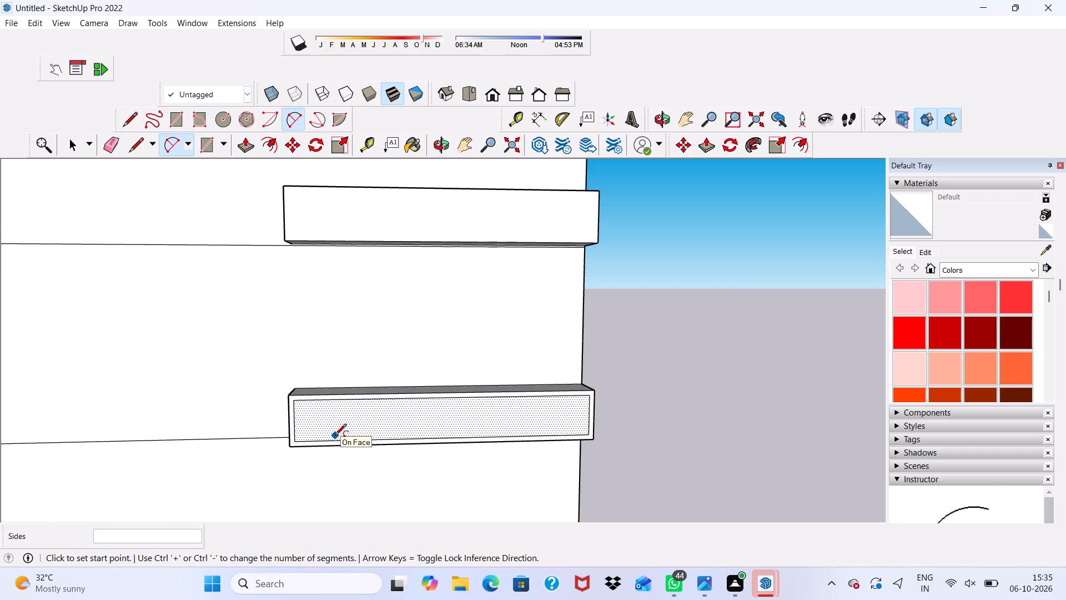
scroll(335, 435, "up", 2)
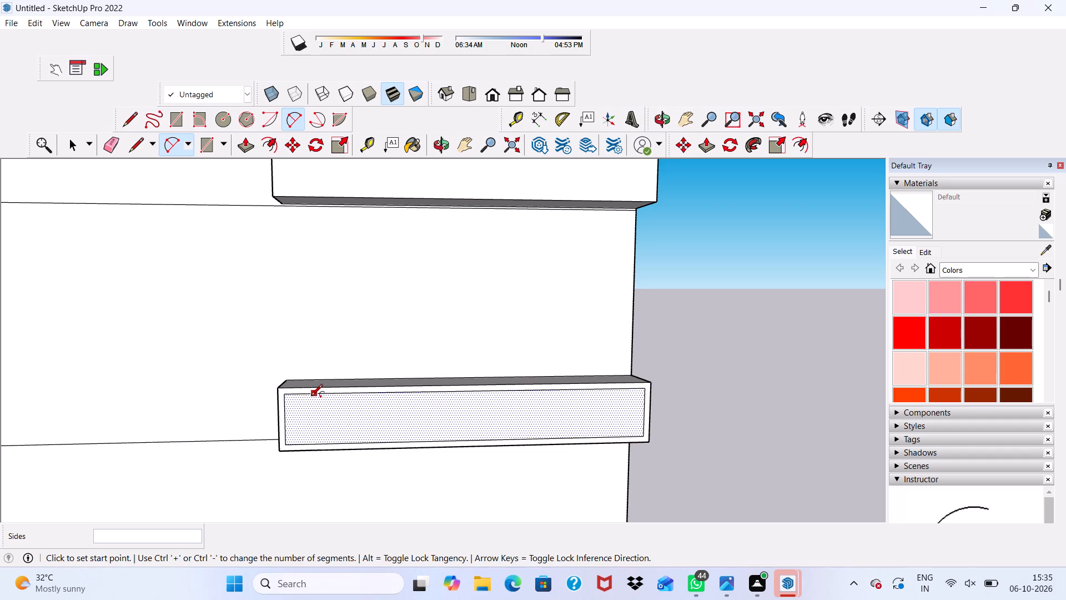
left_click(300, 394)
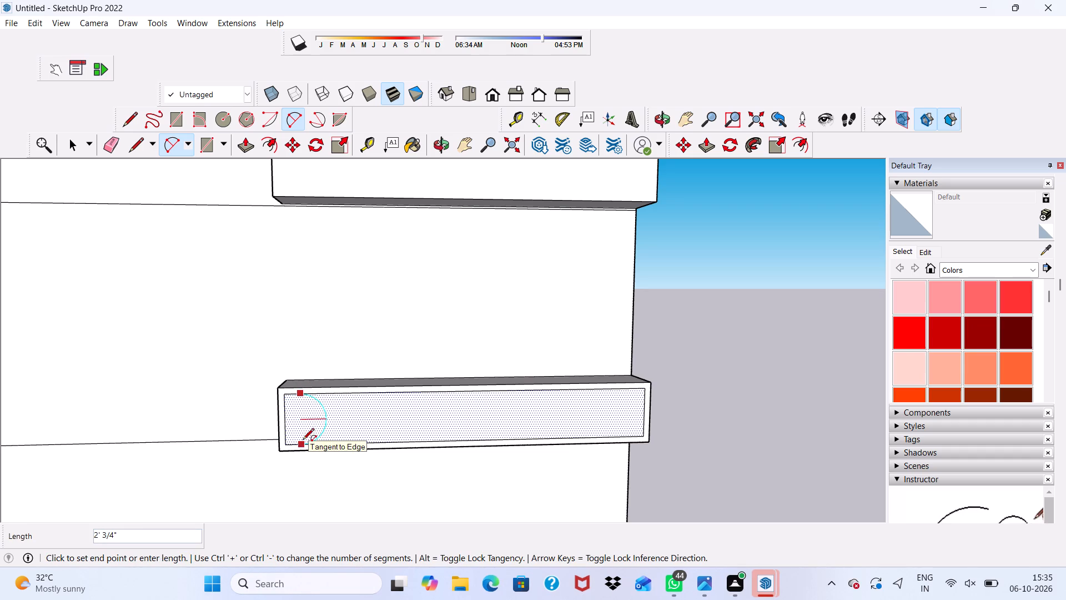
left_click(303, 439)
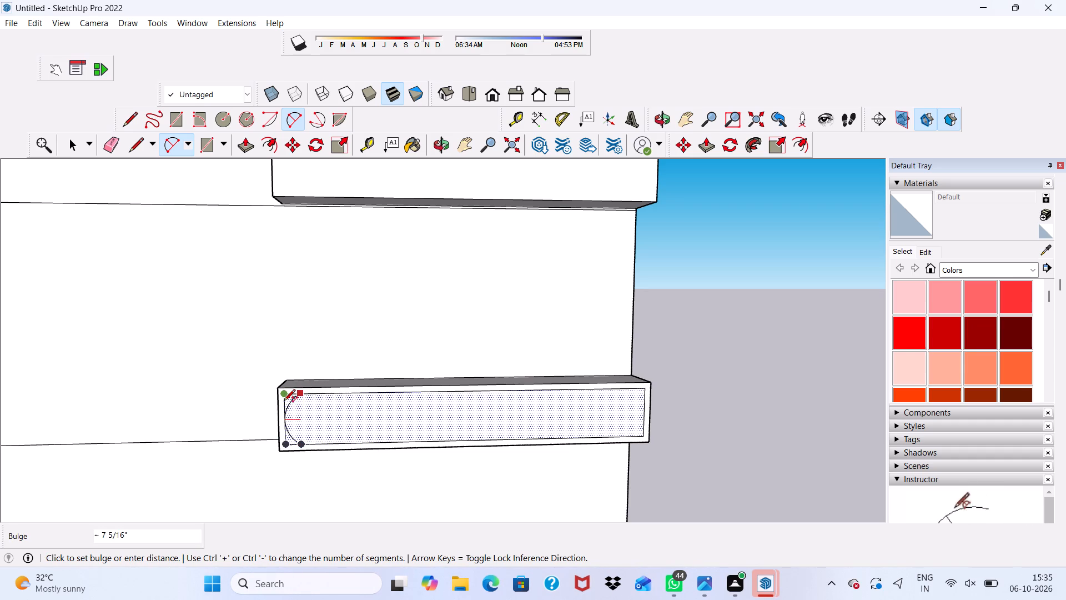
left_click(283, 401)
Draw a matching arc at the right end of the third bay's inset outline, bulging outward about 6 5/8".
scroll(449, 423, "up", 4)
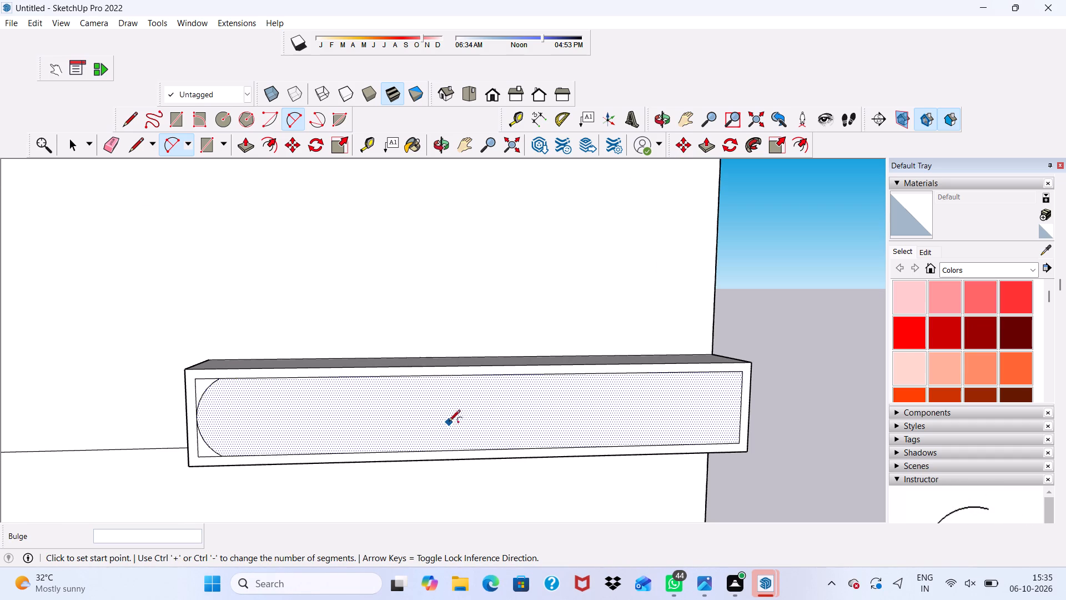
left_click(724, 374)
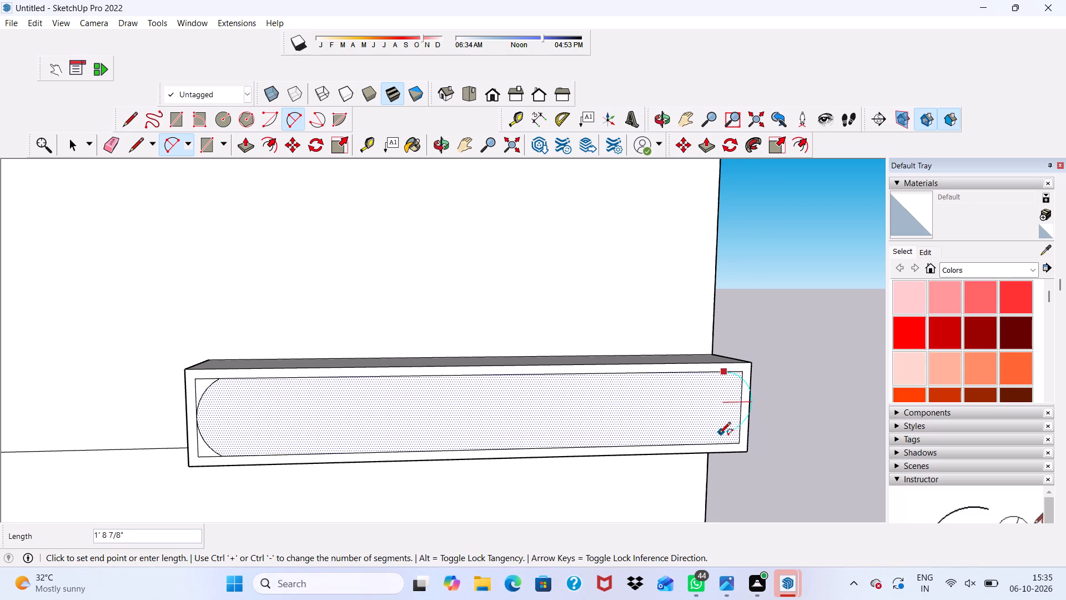
left_click(720, 438)
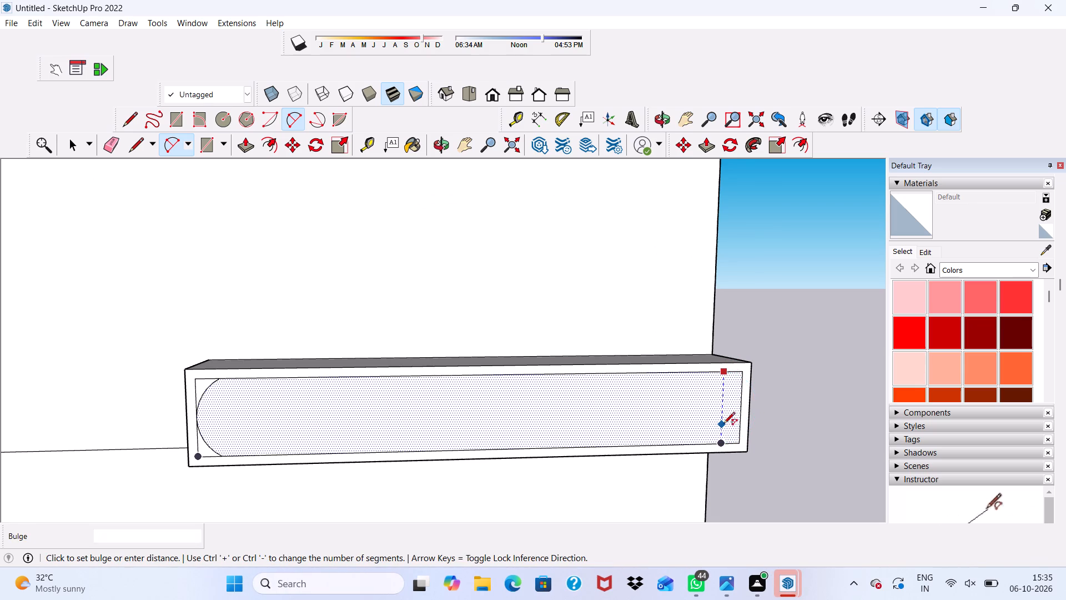
left_click(740, 399)
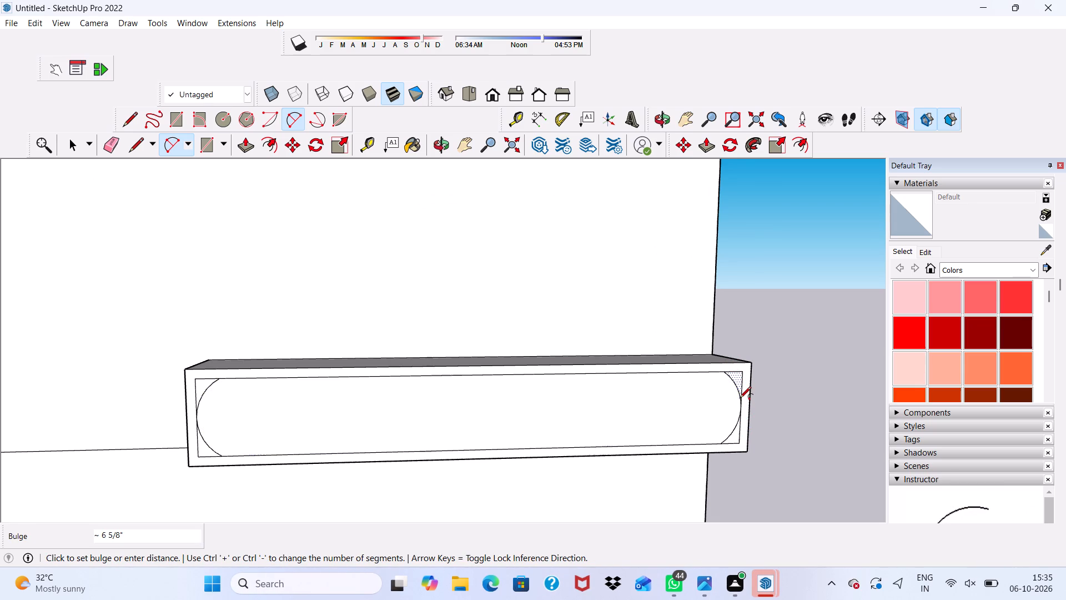
key("space")
Erase the leftover corner edges outside the left arc of the third bay's inset outline.
scroll(437, 405, "up", 1)
scroll(436, 406, "down", 3)
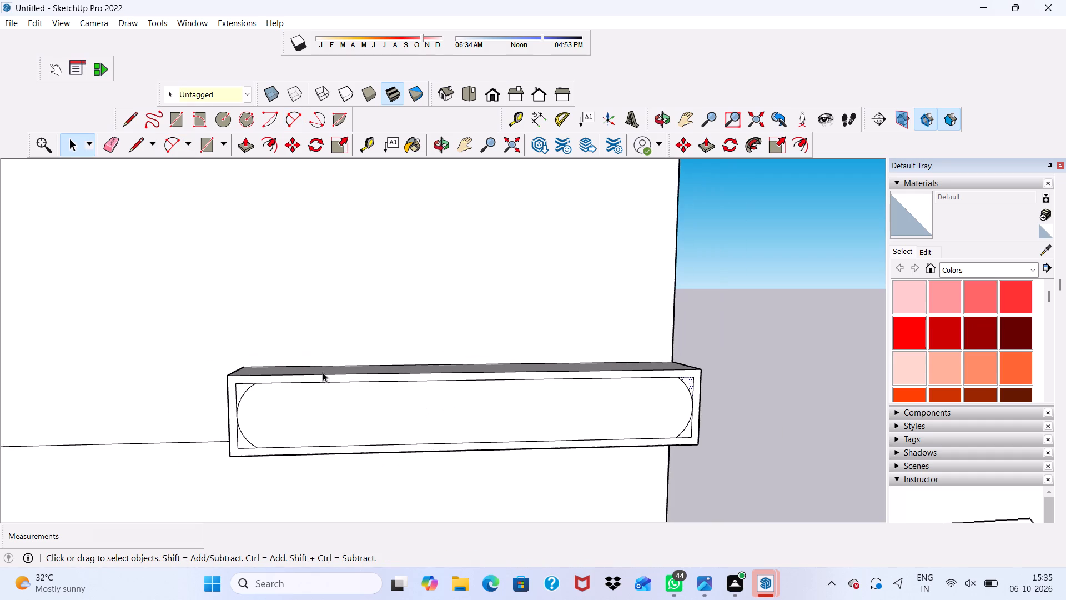
left_click(107, 146)
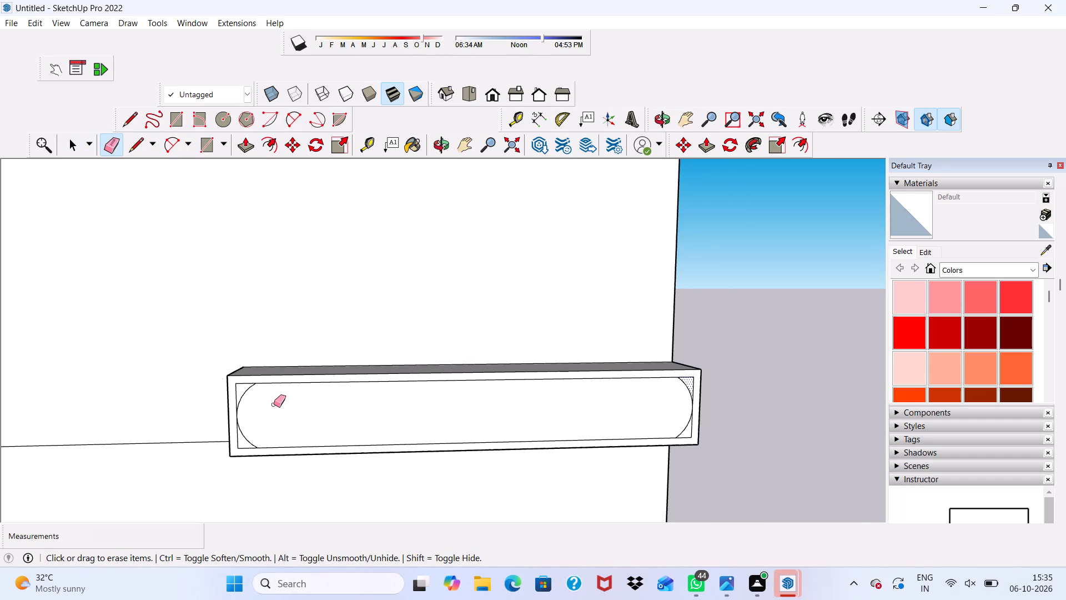
scroll(277, 405, "up", 5)
scroll(202, 356, "up", 4)
left_click_drag(225, 381, 225, 375)
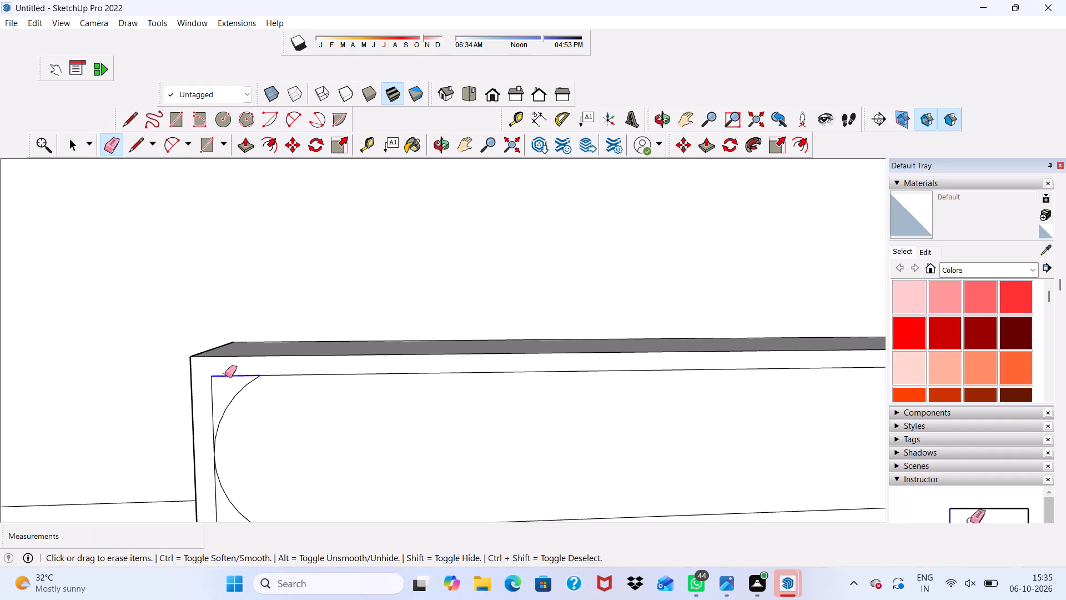
left_click_drag(225, 375, 225, 374)
left_click_drag(225, 375, 211, 390)
scroll(214, 364, "down", 8)
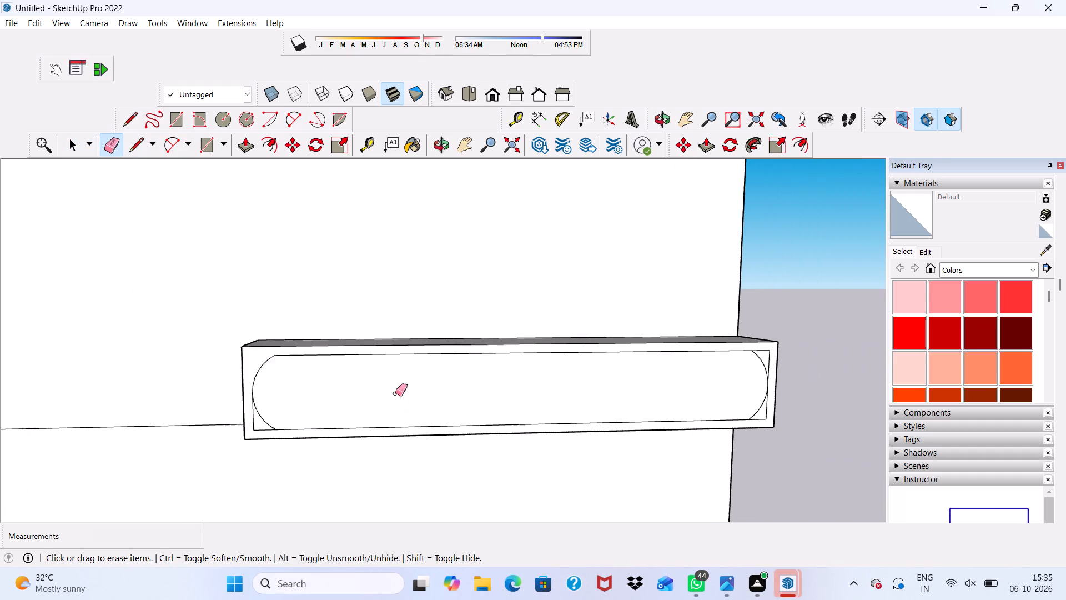
scroll(395, 393, "down", 1)
scroll(237, 441, "up", 9)
left_click_drag(311, 367, 309, 386)
left_click_drag(320, 402, 344, 425)
scroll(386, 348, "down", 1)
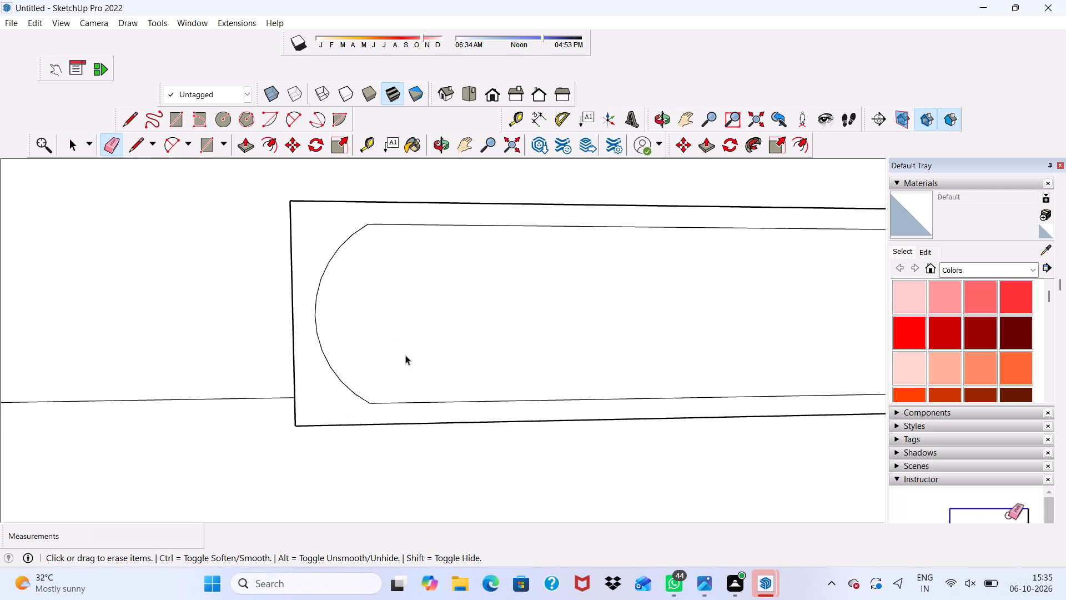
key("space")
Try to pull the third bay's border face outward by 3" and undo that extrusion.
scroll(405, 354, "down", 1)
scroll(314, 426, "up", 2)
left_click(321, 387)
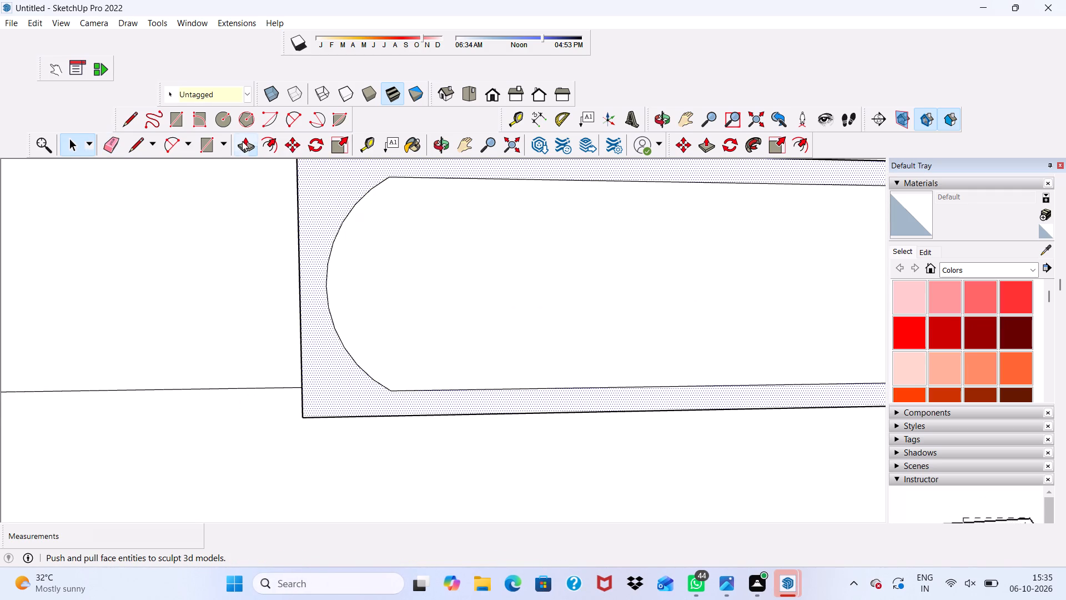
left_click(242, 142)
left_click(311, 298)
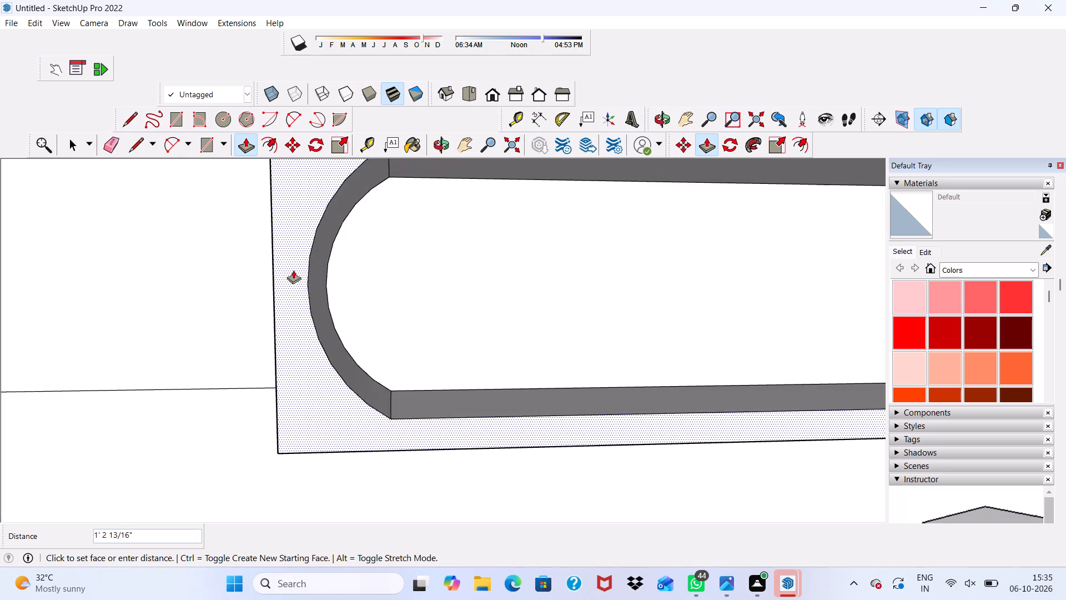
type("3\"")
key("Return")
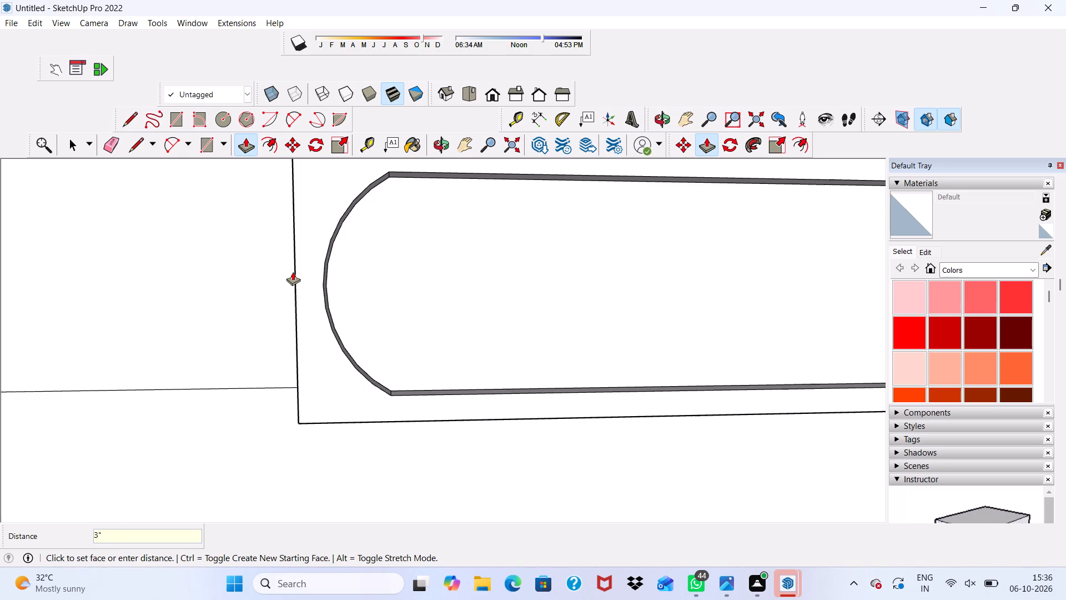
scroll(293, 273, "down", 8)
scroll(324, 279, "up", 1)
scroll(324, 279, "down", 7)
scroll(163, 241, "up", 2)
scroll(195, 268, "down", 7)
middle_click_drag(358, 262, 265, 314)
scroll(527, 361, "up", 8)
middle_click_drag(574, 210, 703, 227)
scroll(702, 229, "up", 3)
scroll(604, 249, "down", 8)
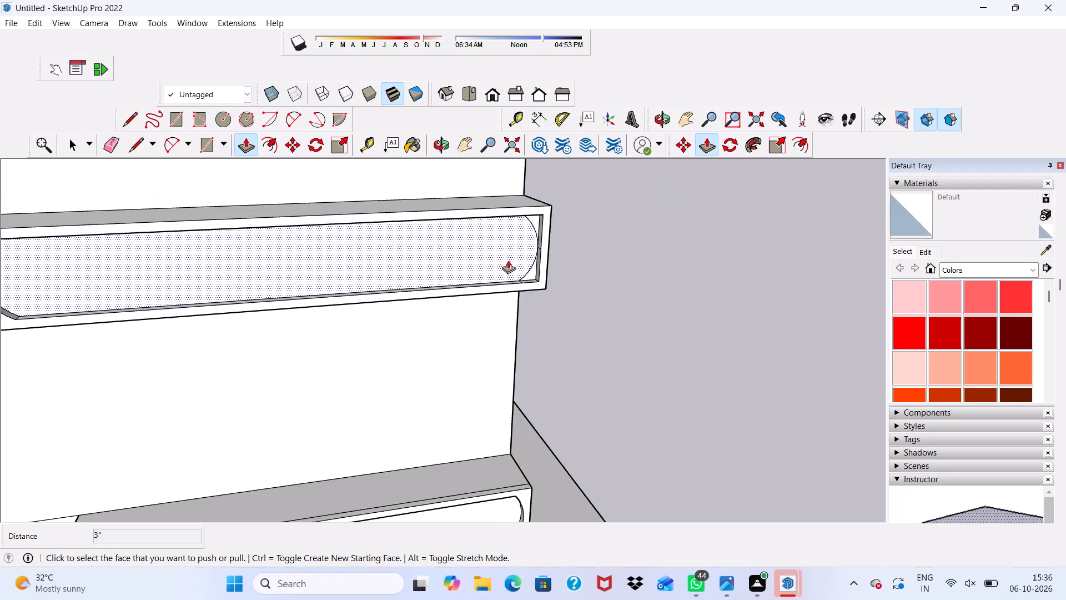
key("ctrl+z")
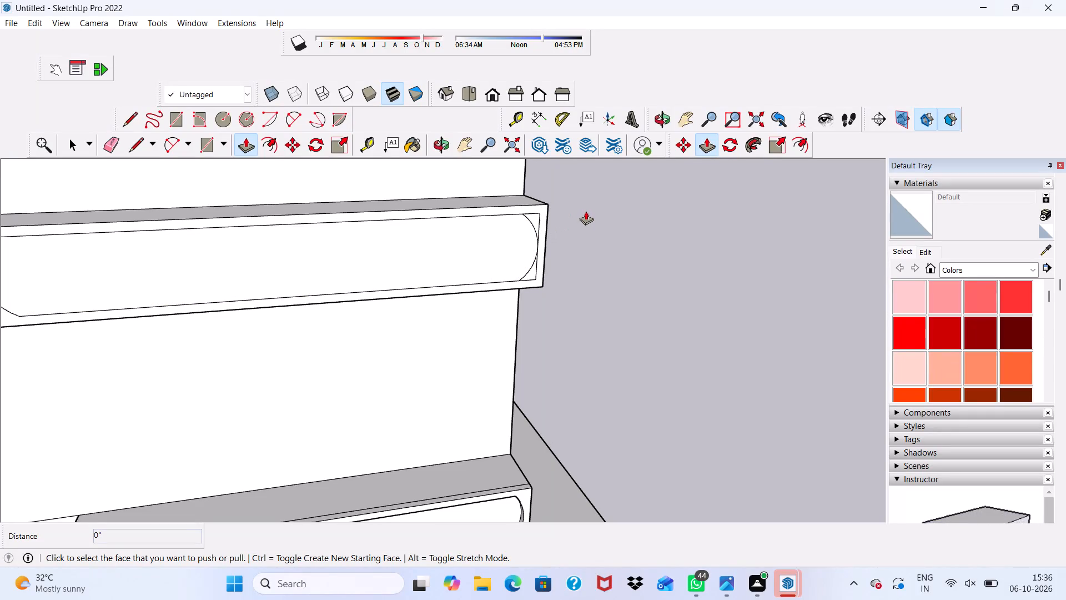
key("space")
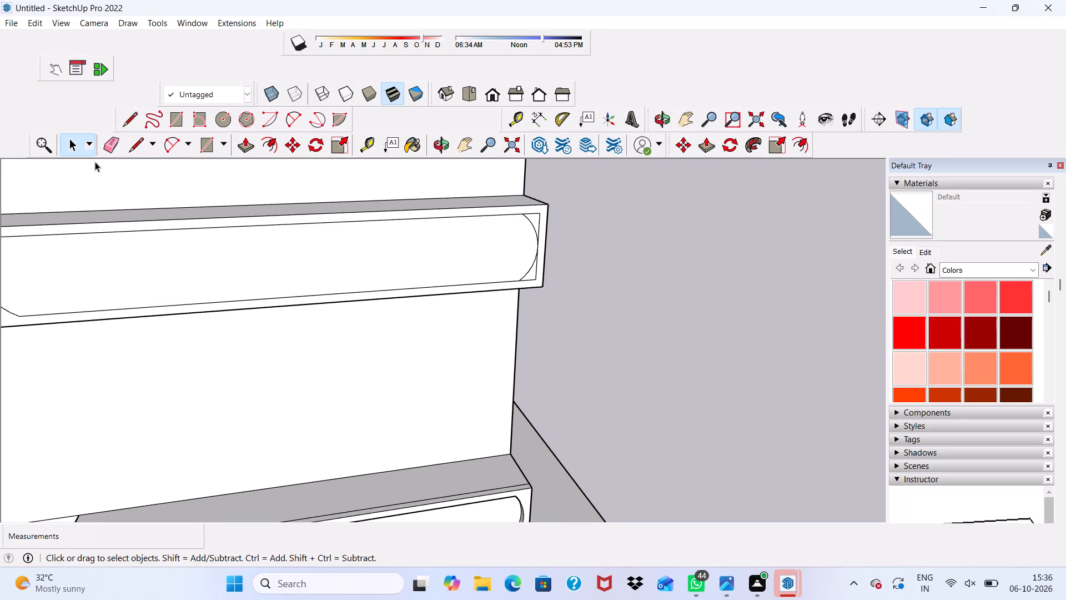
Erase the leftover corner edges outside the right arc of the third bay's inset outline.
left_click(102, 148)
scroll(547, 258, "up", 7)
scroll(534, 217, "down", 5)
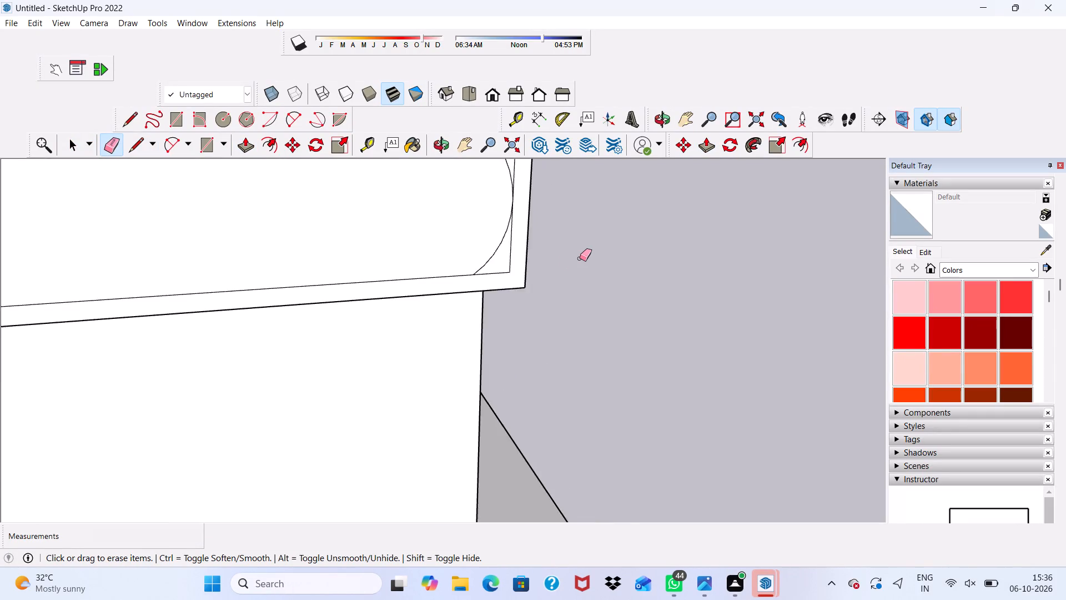
scroll(580, 258, "down", 2)
scroll(580, 259, "up", 1)
scroll(580, 259, "down", 1)
scroll(557, 206, "up", 10)
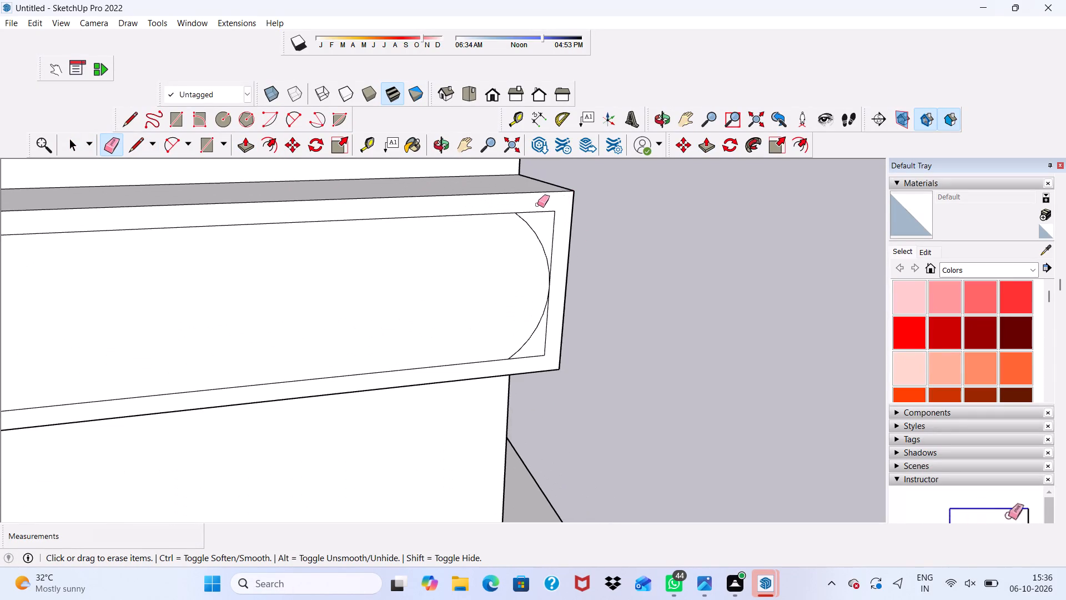
left_click_drag(538, 211, 557, 227)
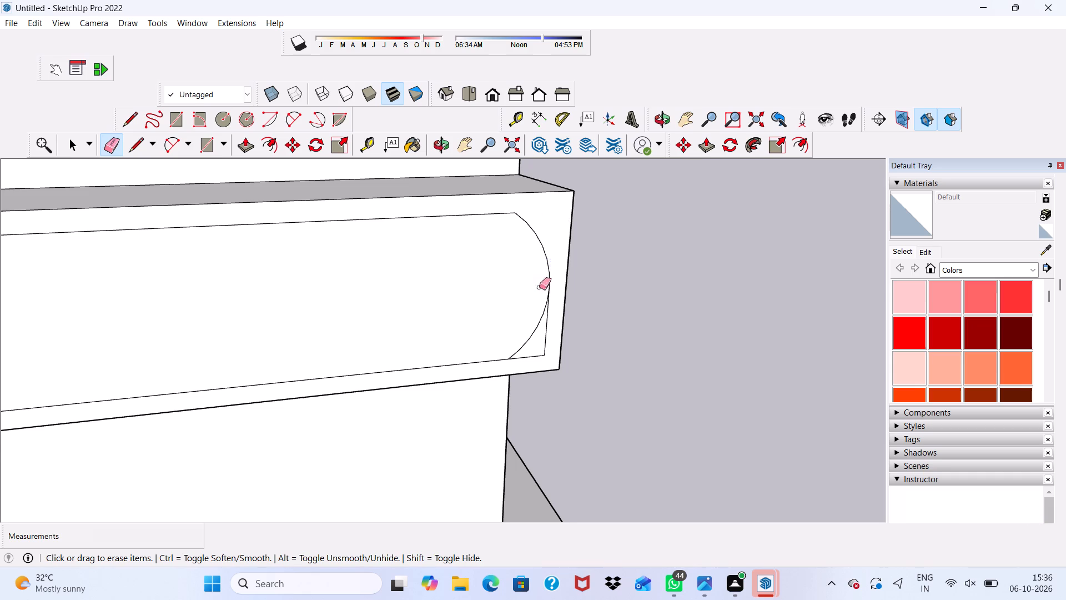
scroll(515, 338, "up", 4)
left_click_drag(563, 316, 555, 329)
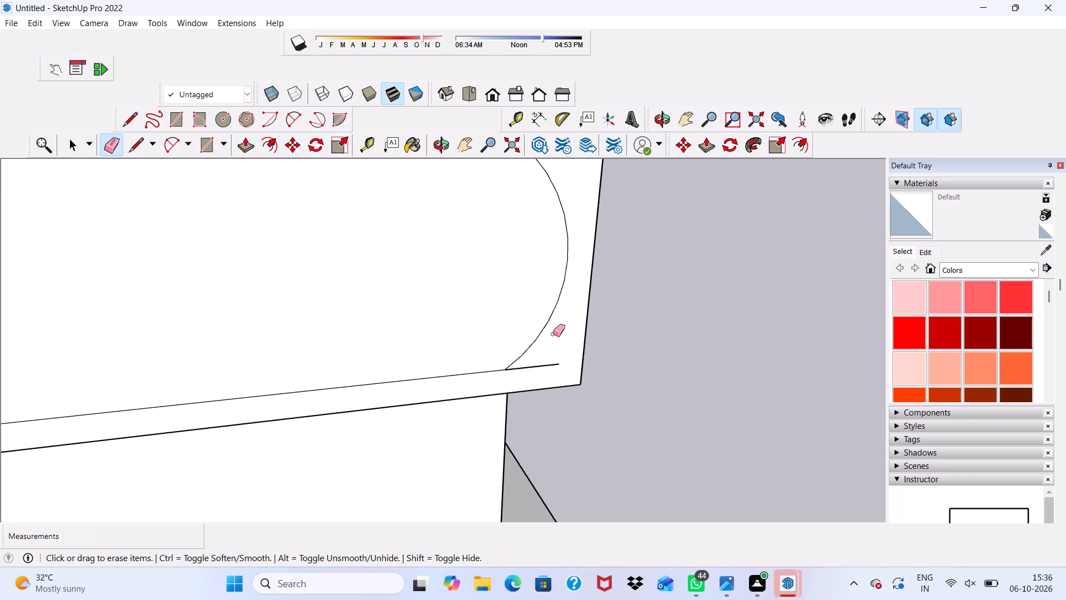
left_click_drag(544, 359, 538, 382)
scroll(524, 333, "down", 11)
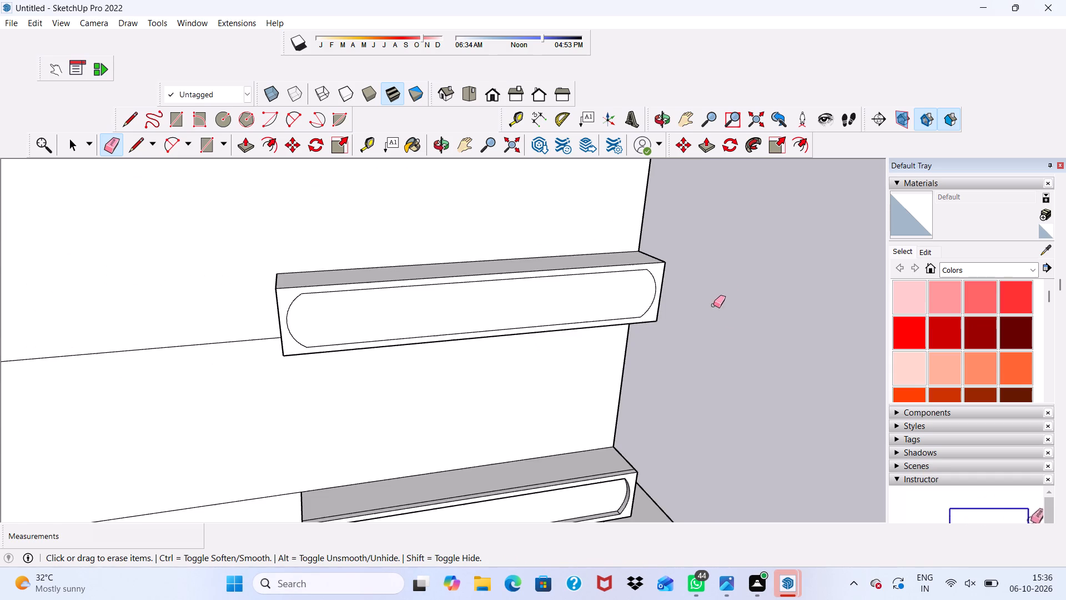
key("space")
Push/Pull the border face around the third bay's round-ended panel outward by 3".
scroll(334, 308, "up", 8)
left_click(247, 384)
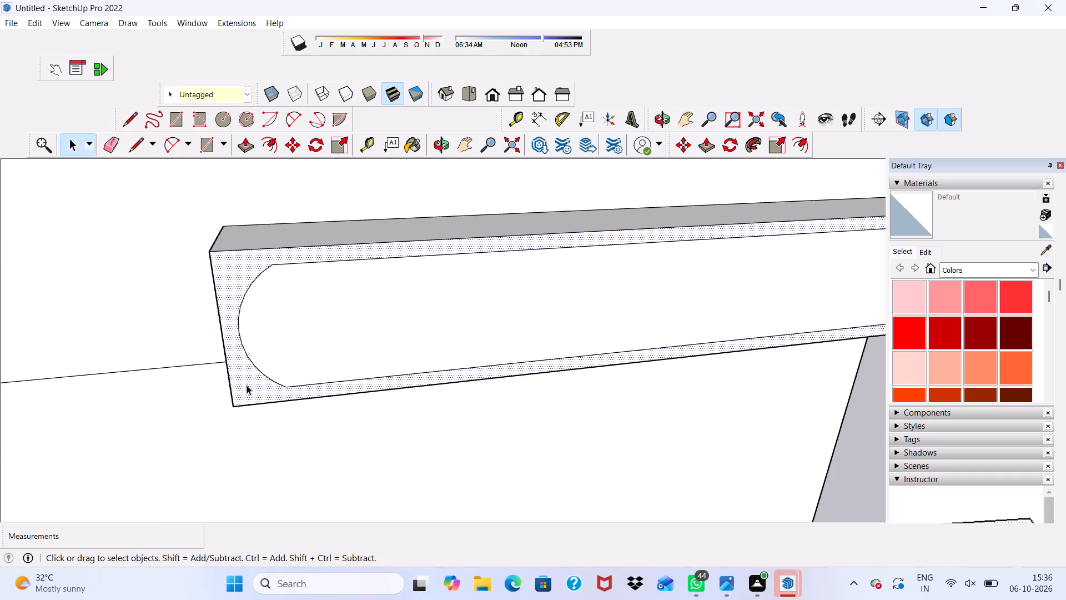
left_click(244, 143)
scroll(247, 314, "down", 1)
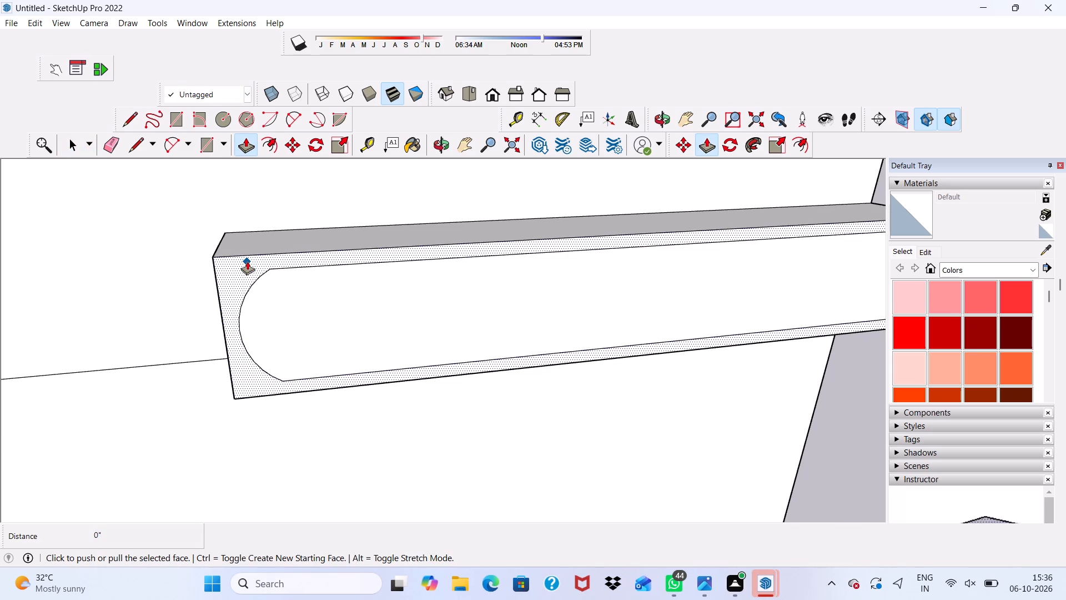
left_click(247, 261)
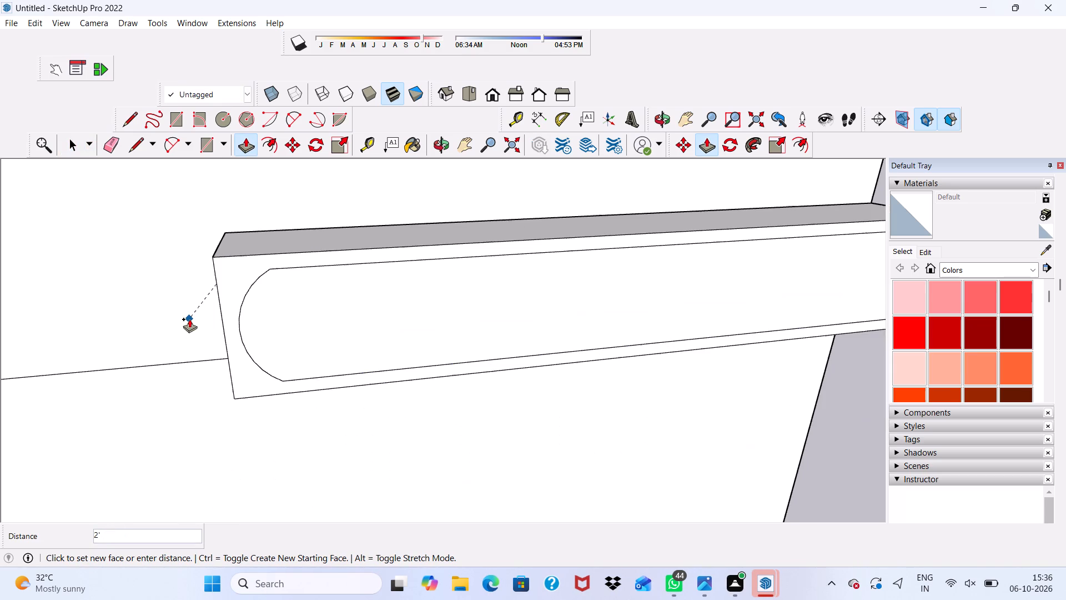
type("3\"")
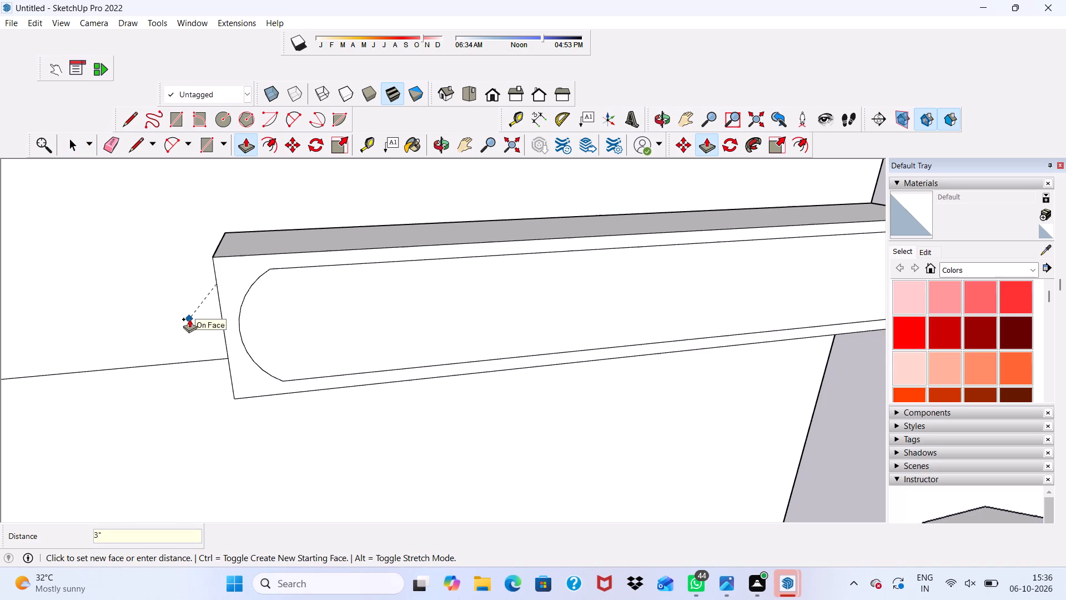
Undo the last Push/Pull on the border around the ledge's rounded panel outline.
scroll(195, 239, "down", 6)
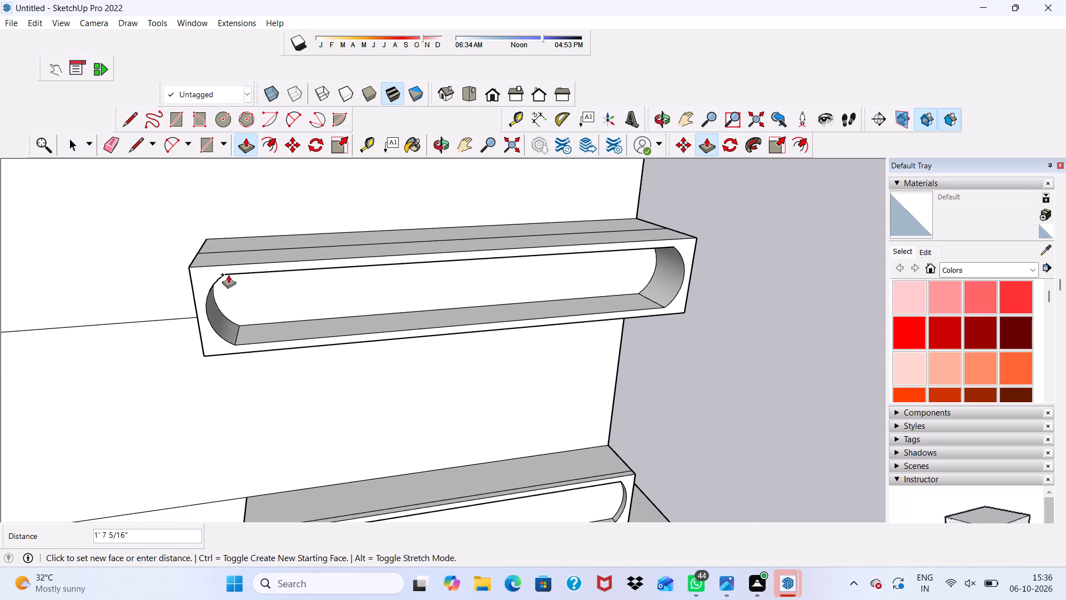
key("z")
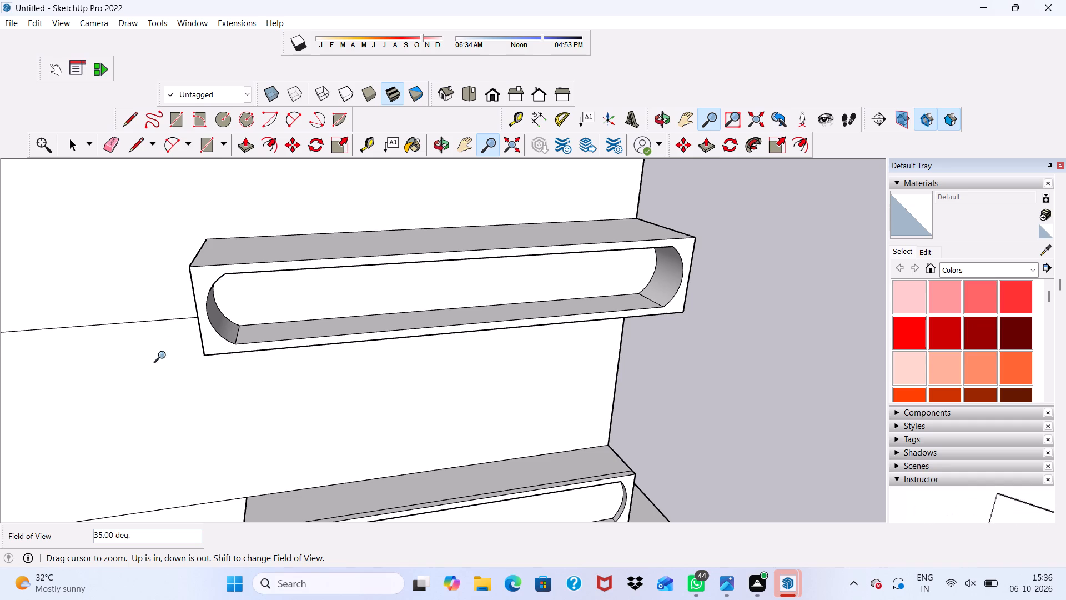
scroll(229, 268, "up", 3)
key("ctrl+z")
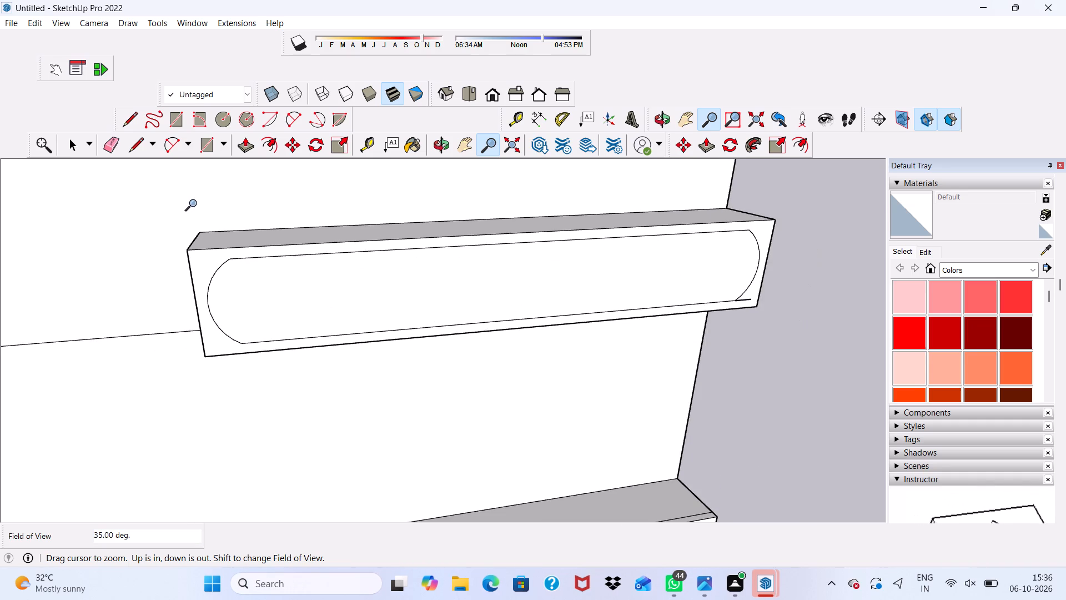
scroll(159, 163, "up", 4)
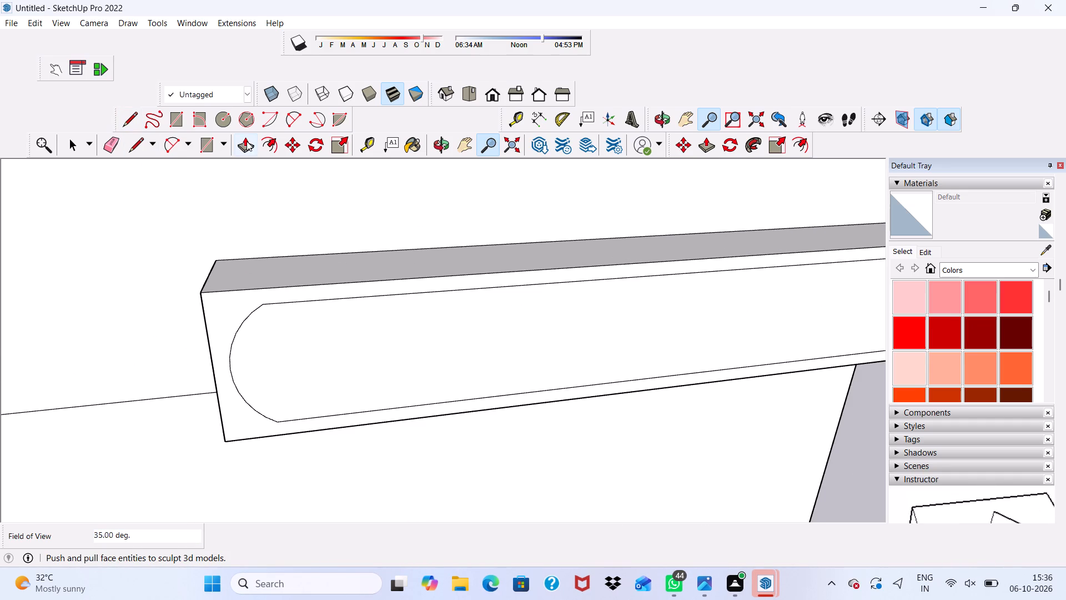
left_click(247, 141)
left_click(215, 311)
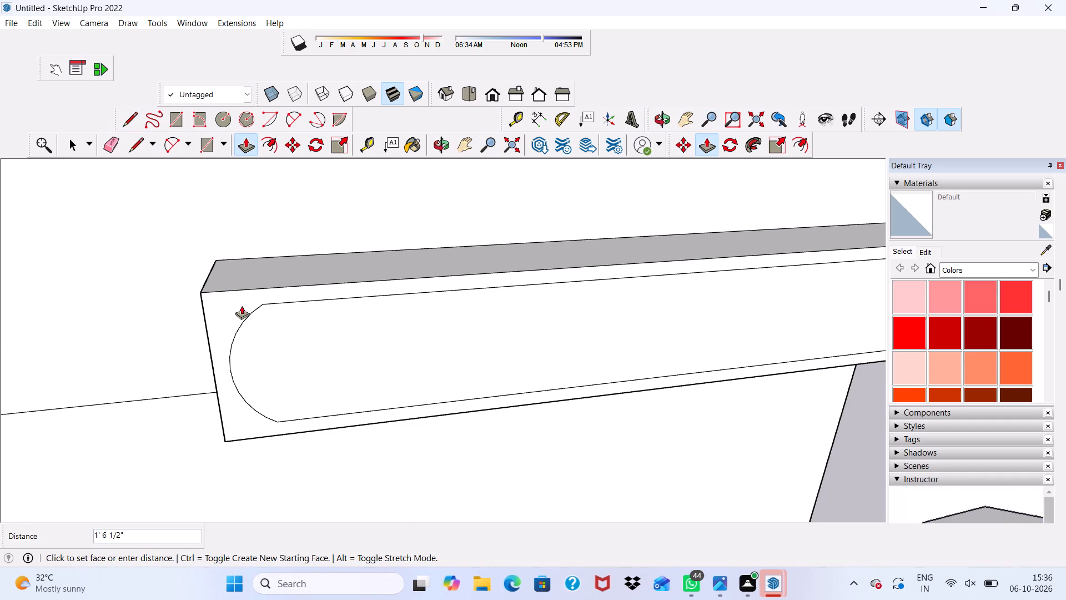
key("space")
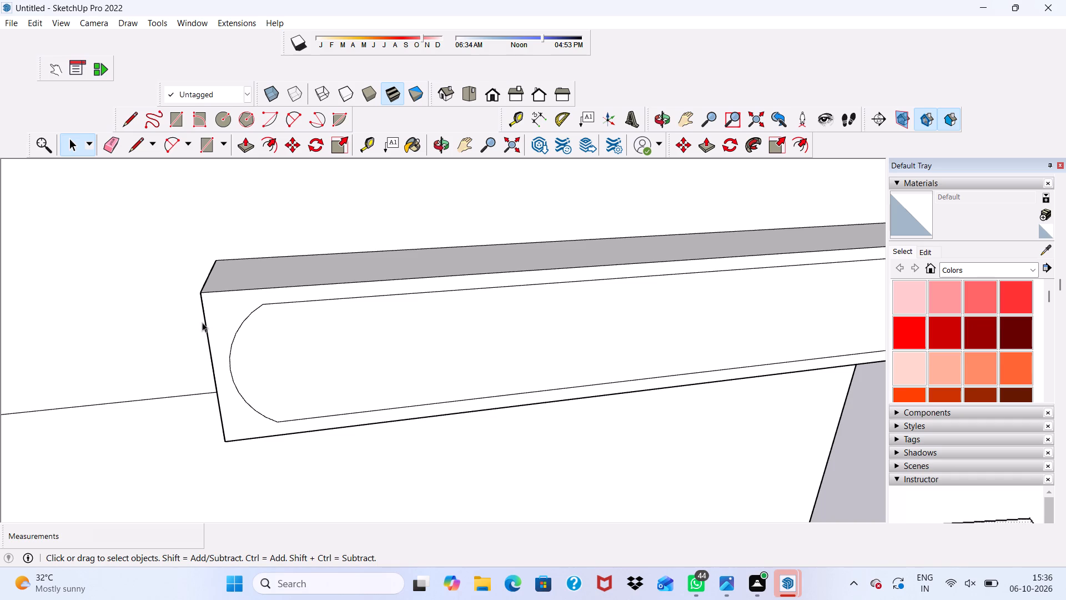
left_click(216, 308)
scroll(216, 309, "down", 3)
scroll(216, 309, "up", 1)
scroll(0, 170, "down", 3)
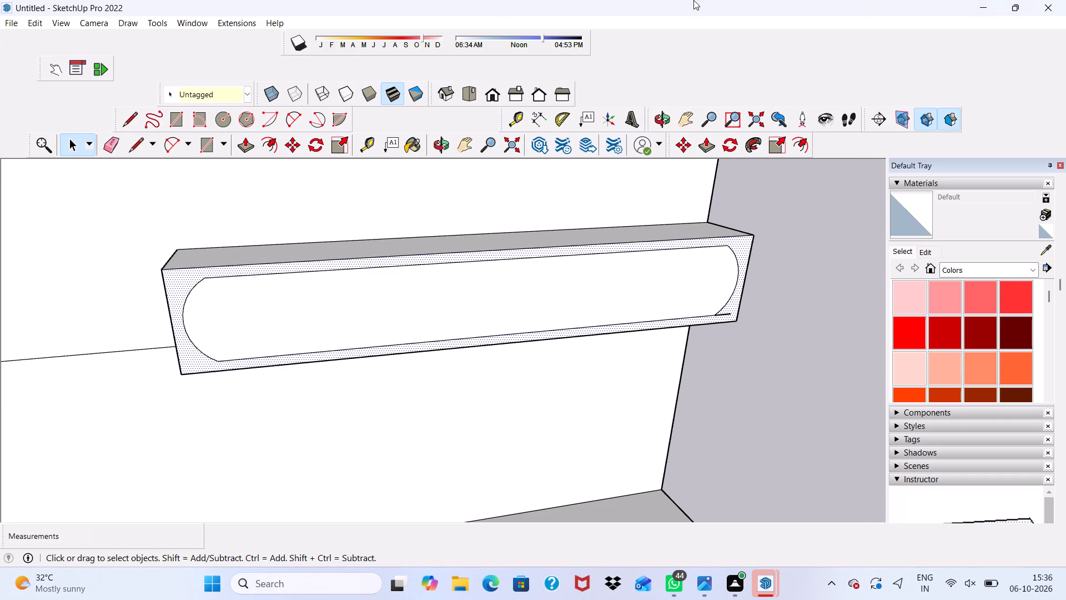
Erase the stray edge sticking out past the arc at the lower right corner of the ledge's rounded outline.
left_click(109, 129)
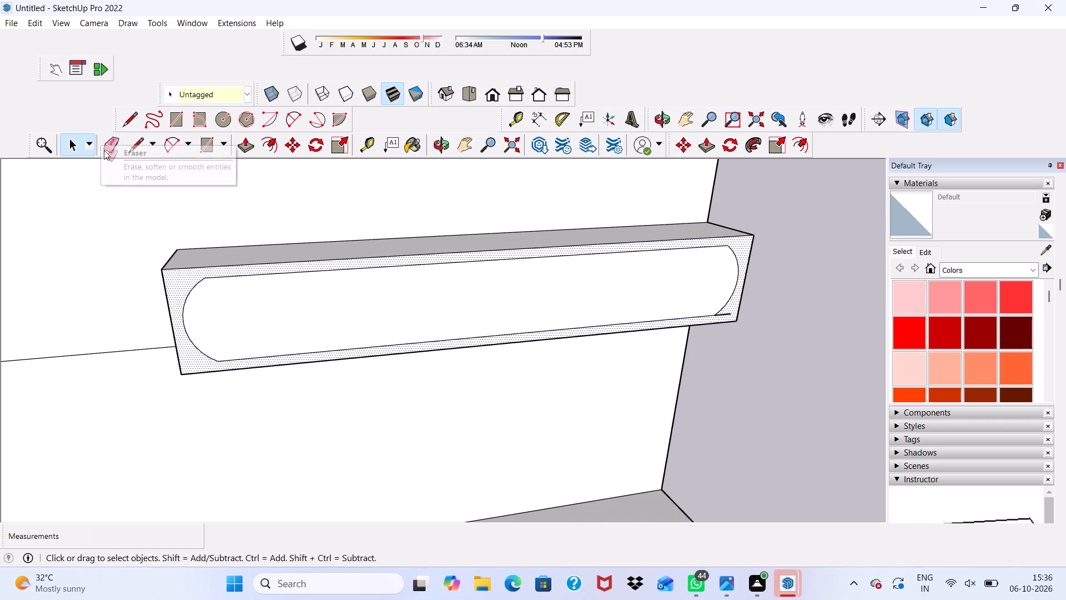
left_click(104, 150)
scroll(682, 317, "up", 4)
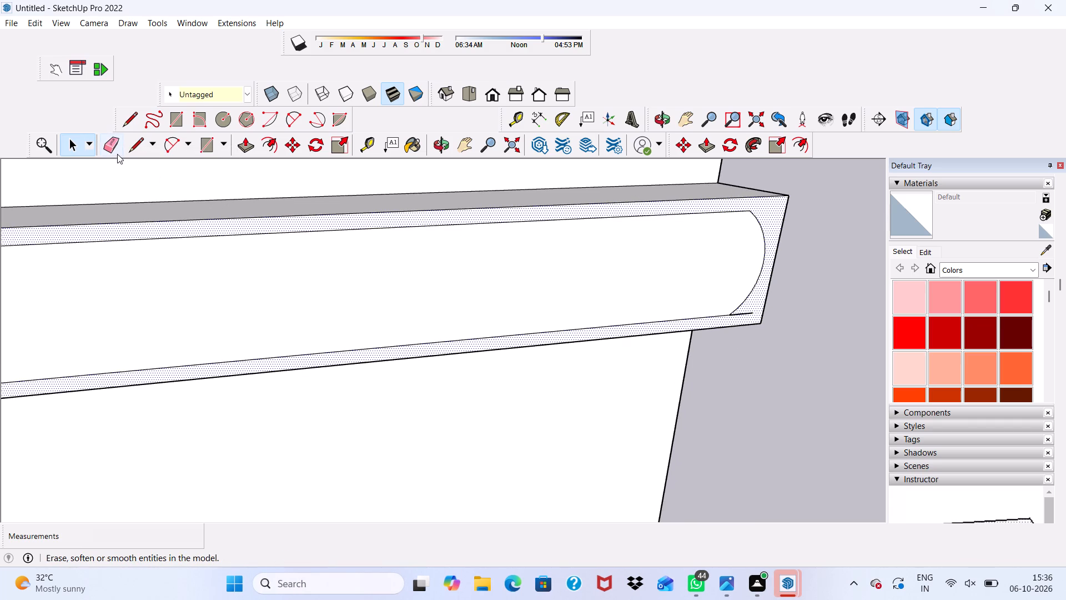
left_click(116, 152)
scroll(645, 344, "up", 4)
left_click_drag(796, 290, 796, 300)
key("space")
type("b")
Push/Pull the border face around the ledge's rounded outline outward by 3".
scroll(797, 302, "down", 7)
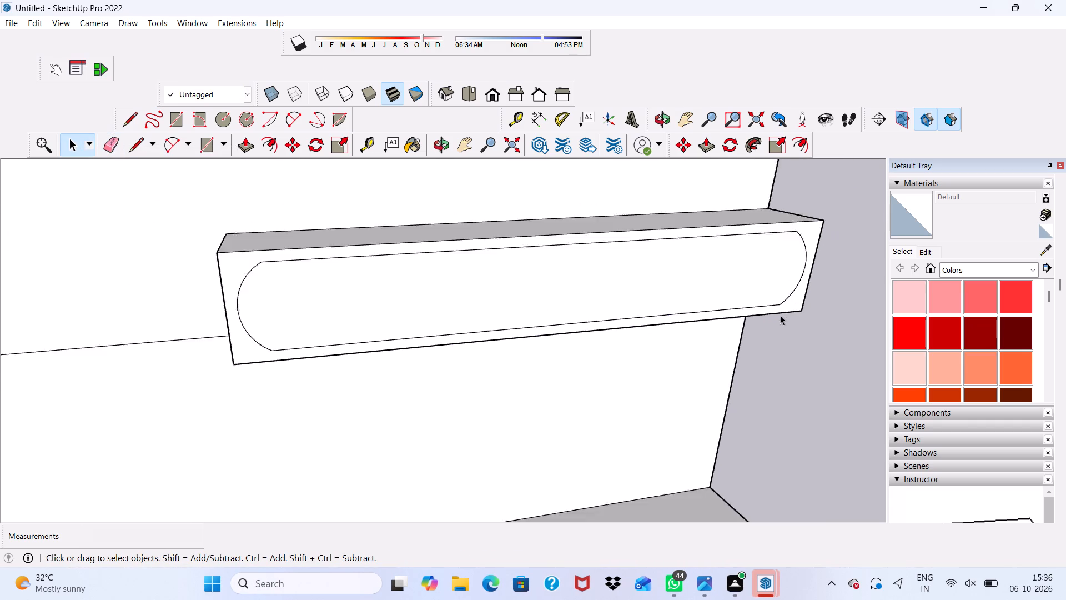
scroll(780, 315, "down", 5)
scroll(321, 364, "up", 8)
left_click(313, 341)
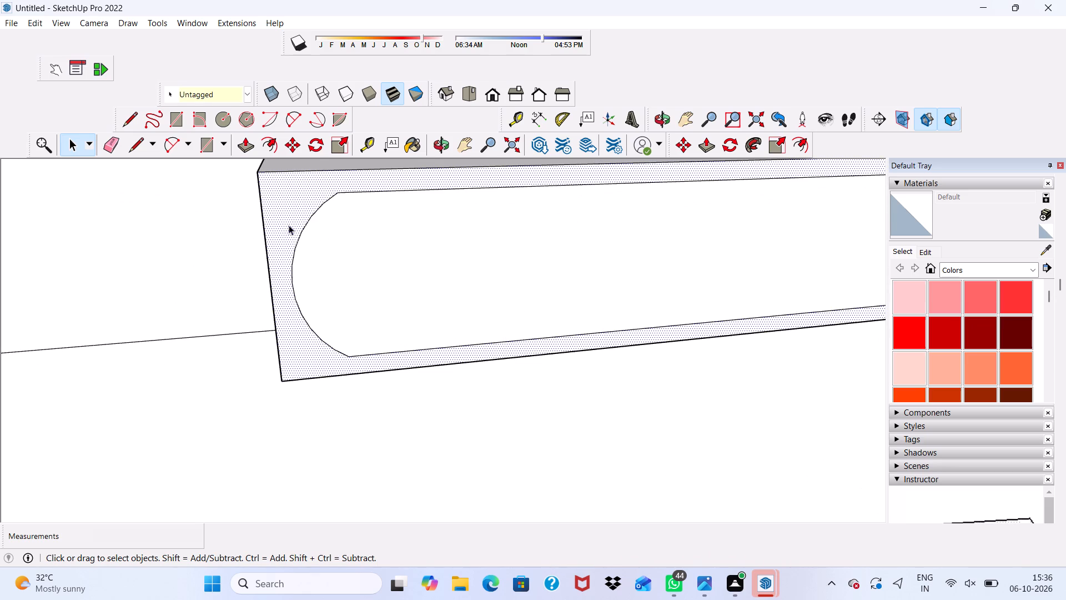
left_click(240, 146)
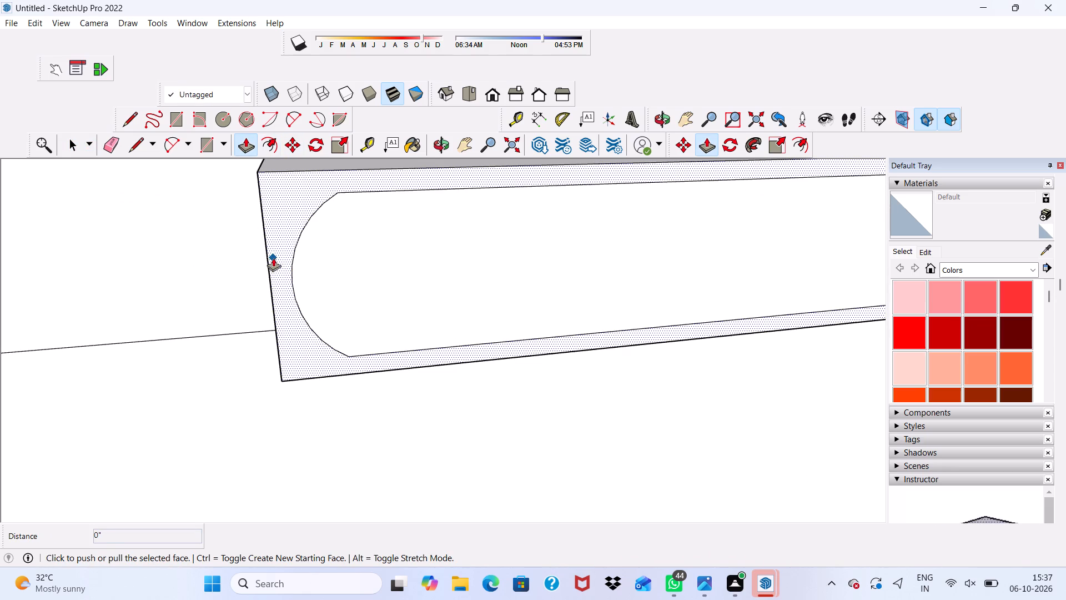
left_click(273, 258)
scroll(280, 214, "down", 1)
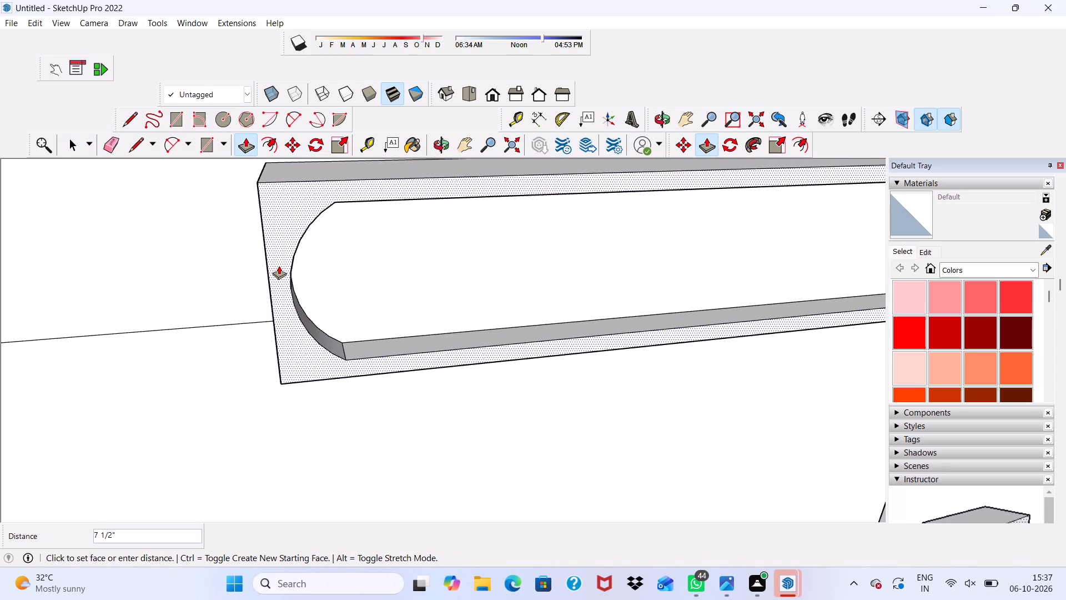
key("3")
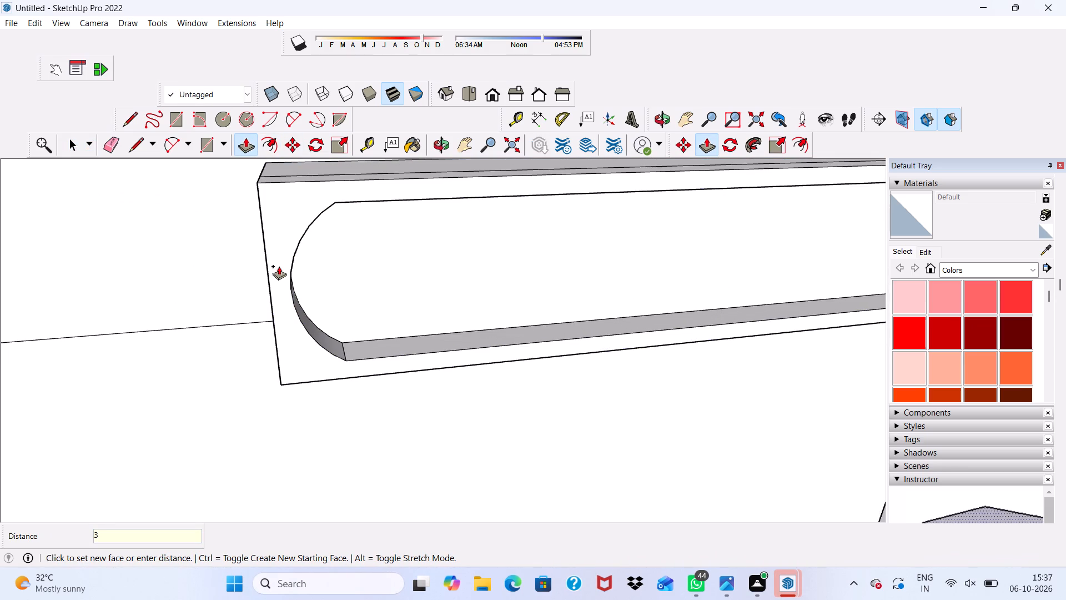
key("shift+quotedbl")
key("Return")
Offset the front face outline of the next plain ledge above inward by 3".
scroll(279, 263, "down", 7)
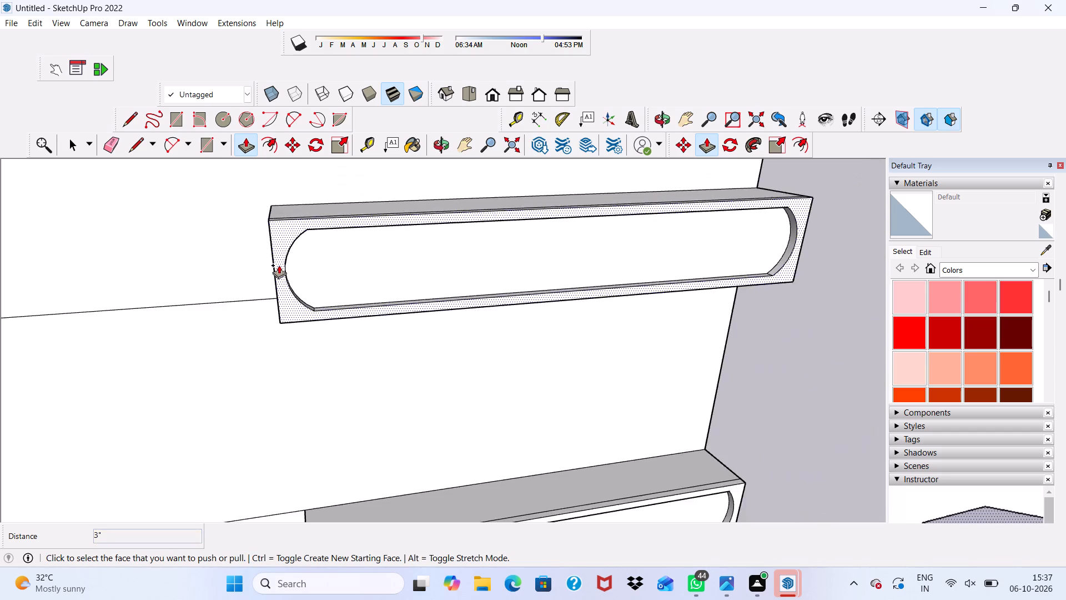
scroll(279, 263, "up", 1)
scroll(279, 263, "down", 5)
middle_click_drag(494, 270, 358, 254)
scroll(360, 254, "down", 3)
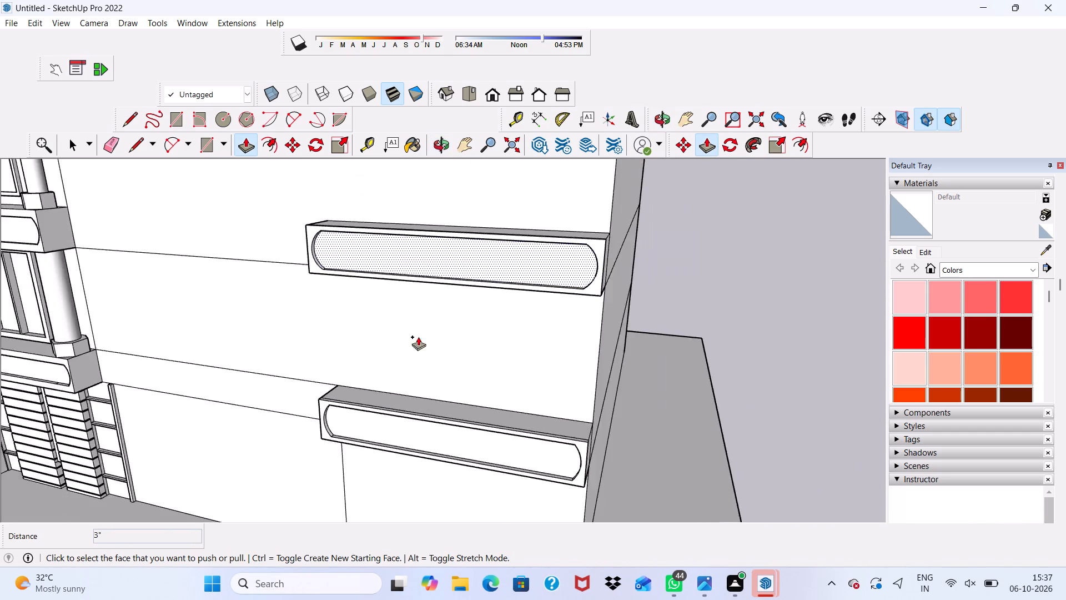
scroll(418, 337, "down", 10)
scroll(234, 122, "up", 3)
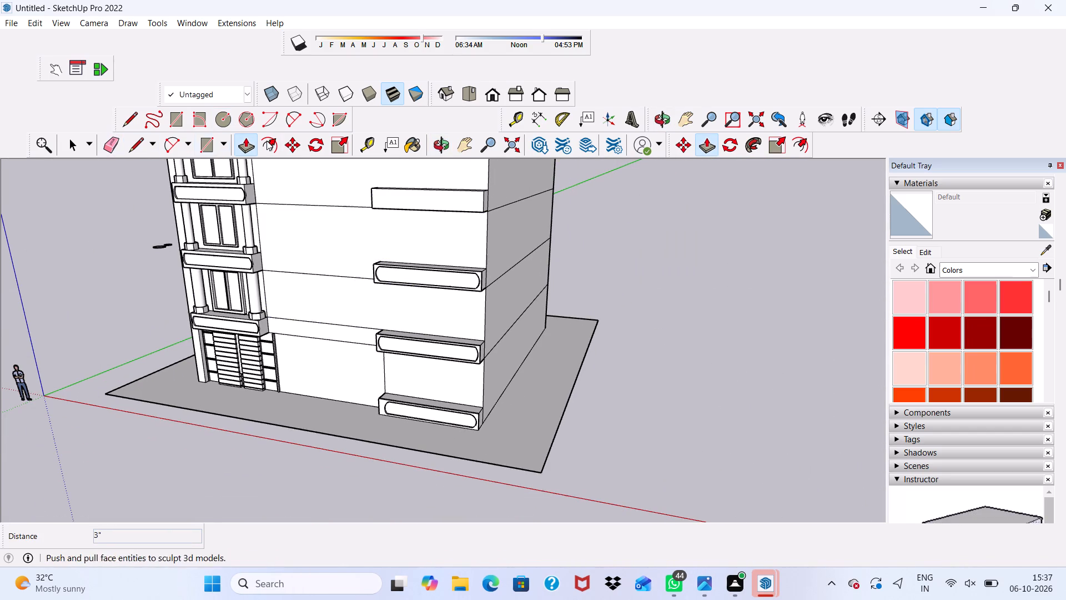
left_click(267, 136)
scroll(493, 238, "up", 2)
scroll(431, 159, "up", 3)
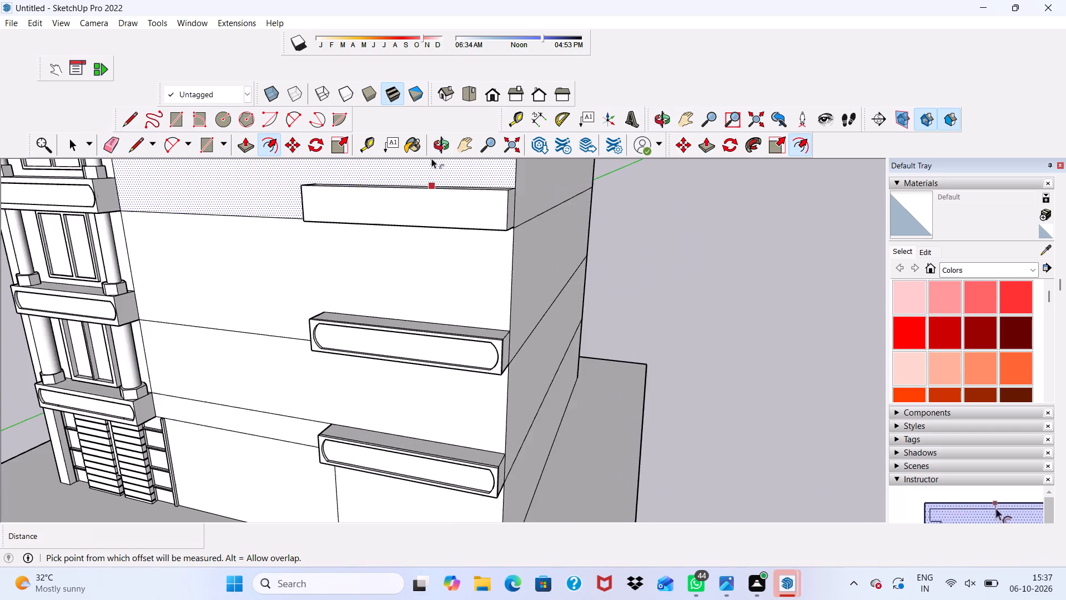
scroll(431, 158, "up", 6)
left_click(414, 223)
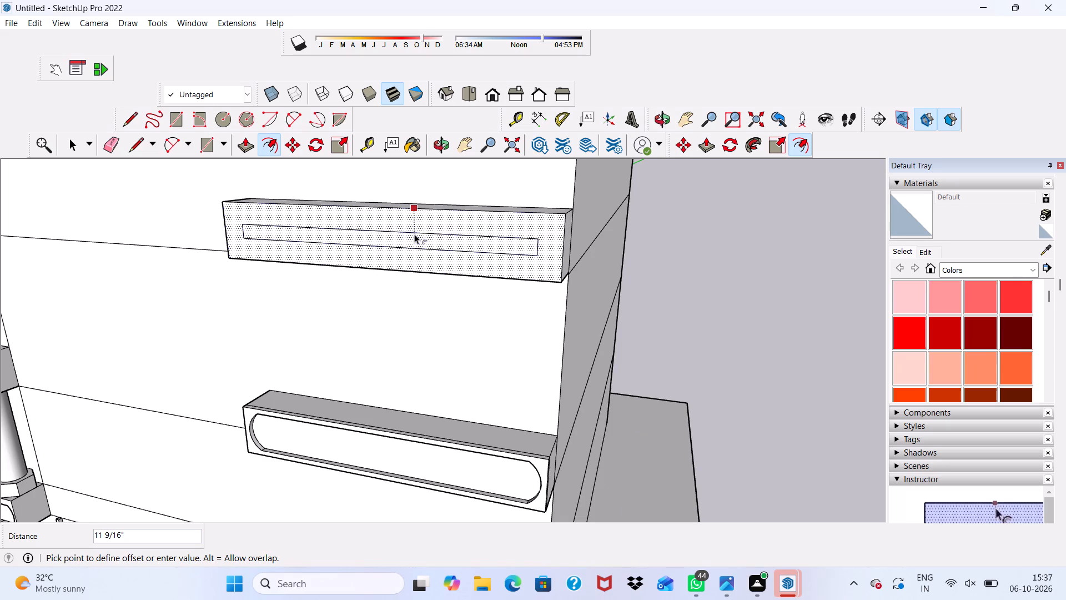
key("3")
key("shift+quotedbl")
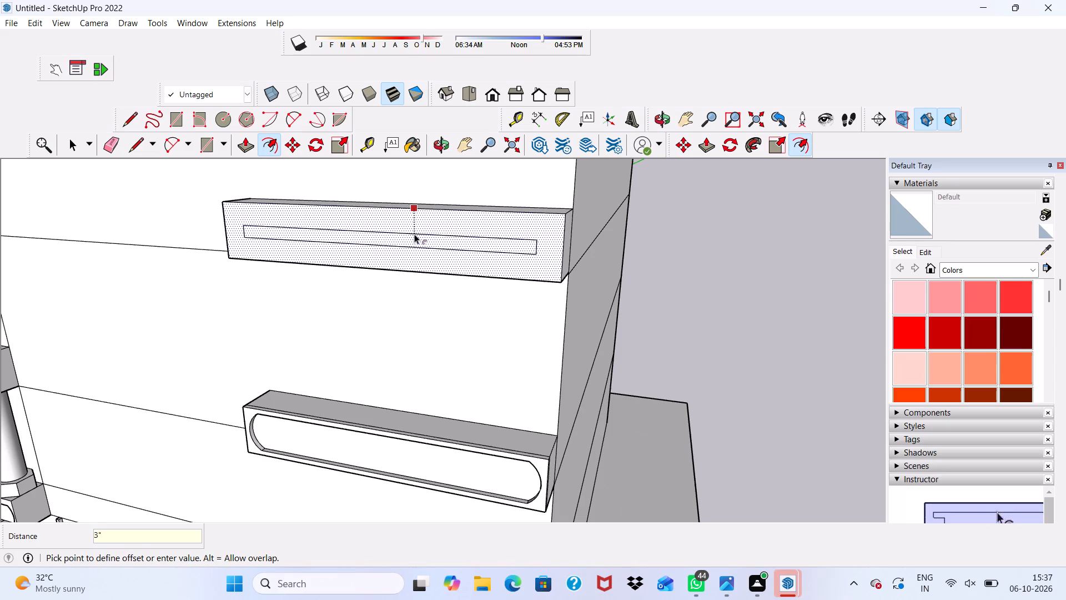
key("Return")
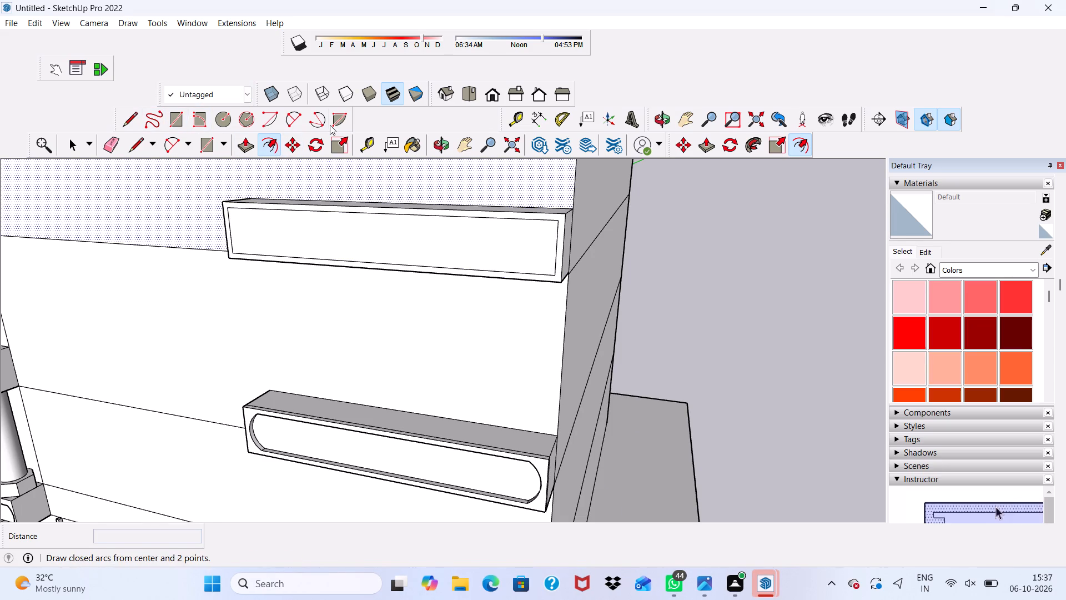
Draw a 2-point arc between the upper and lower offset edges, bulging outward to the left end of the inner rectangle.
left_click(284, 116)
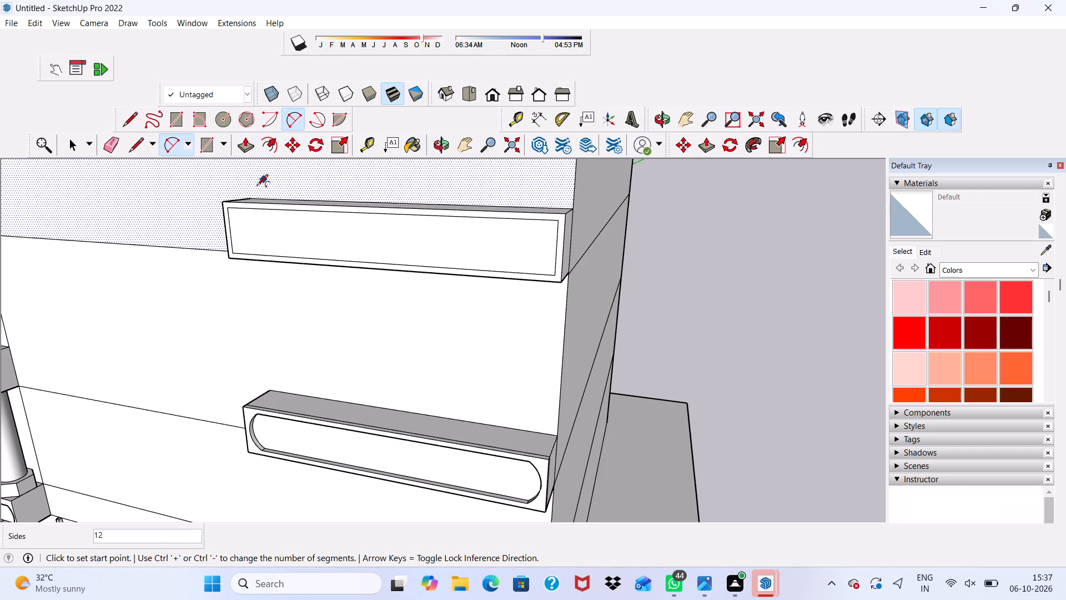
scroll(235, 221, "up", 3)
middle_click_drag(235, 219, 327, 203)
scroll(243, 219, "up", 6)
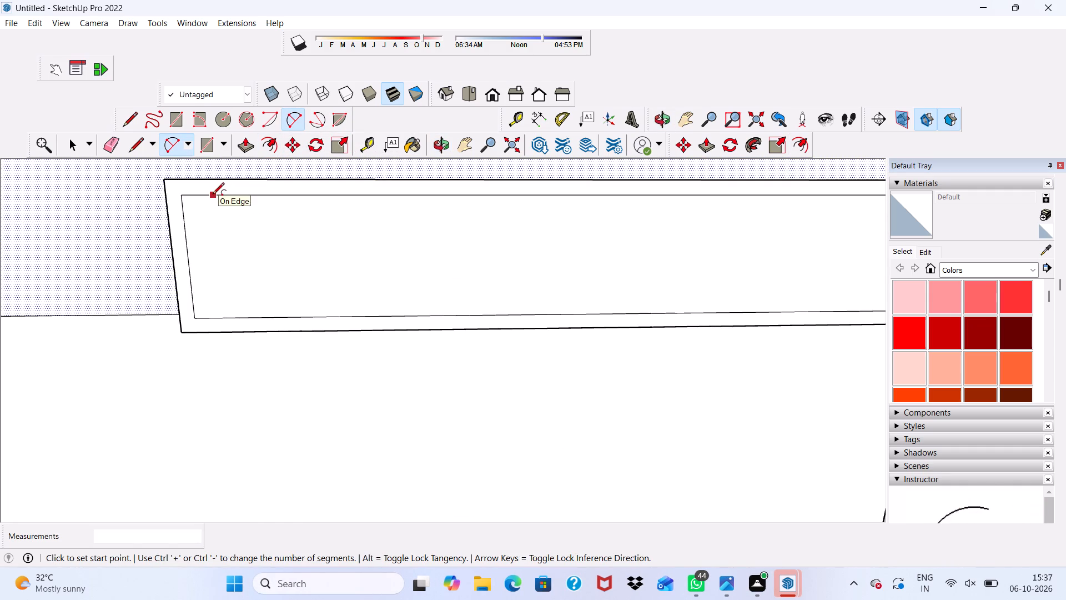
left_click(213, 194)
left_click(222, 318)
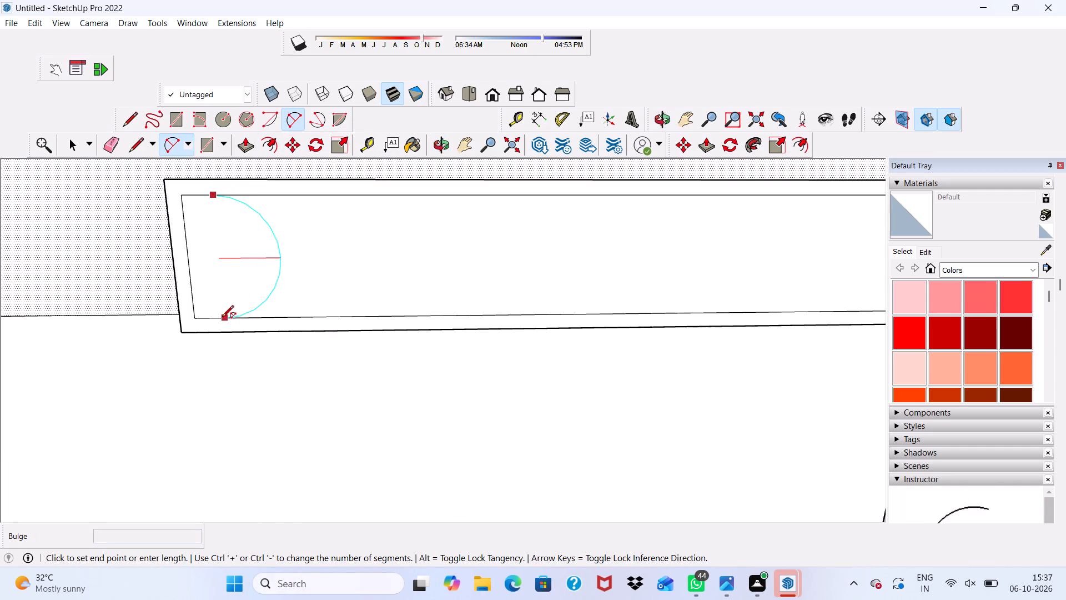
left_click(190, 294)
Draw a matching arc at the right end of the inner rectangle, bulging outward about 7 3/4" to its end edge.
scroll(190, 296, "down", 1)
scroll(190, 296, "up", 1)
scroll(189, 297, "down", 8)
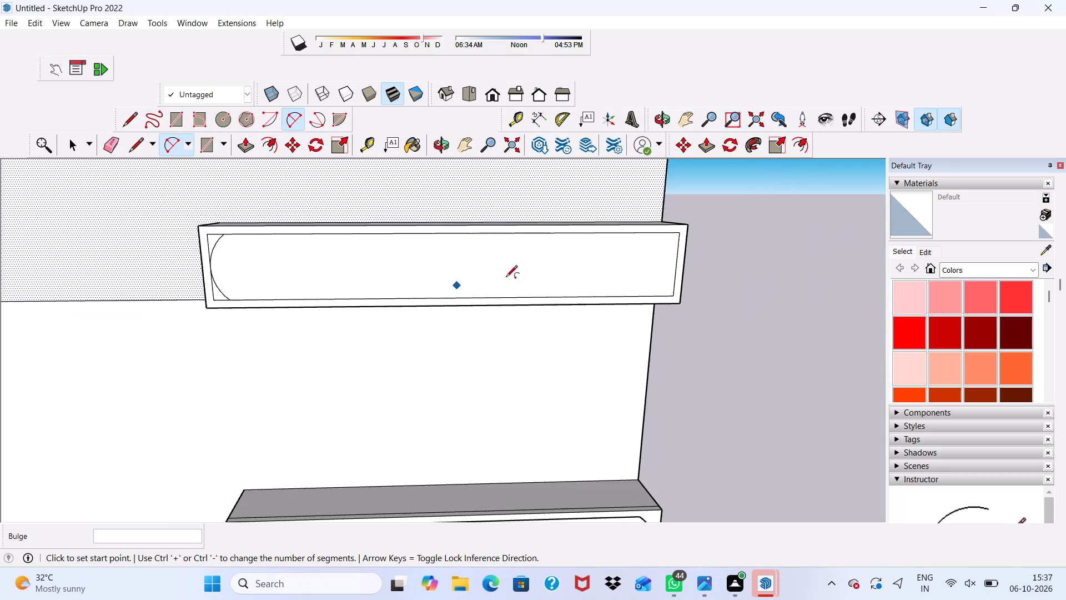
scroll(680, 227, "up", 4)
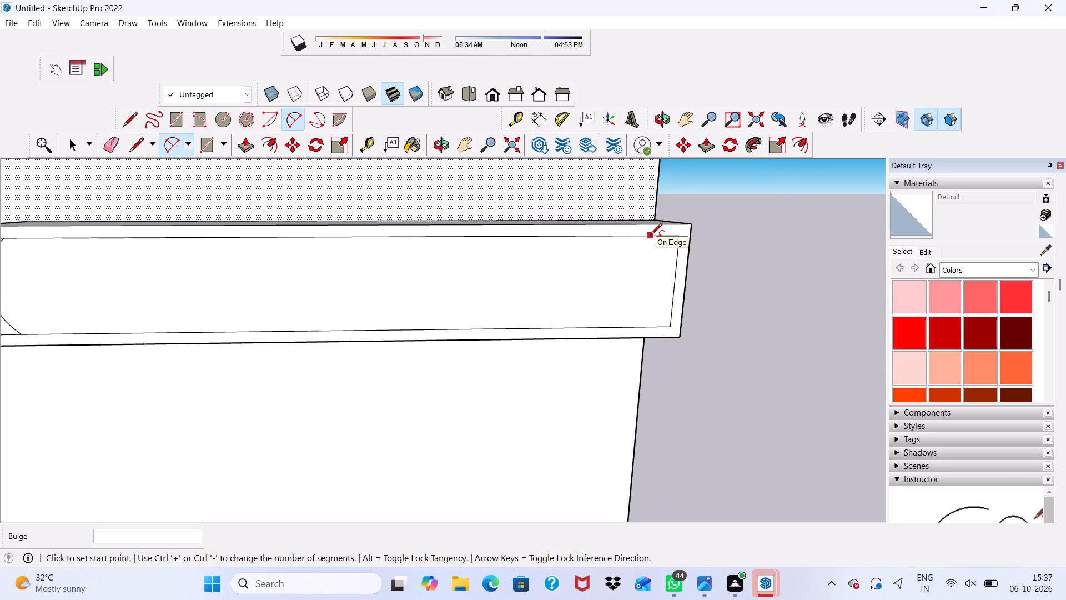
left_click(651, 235)
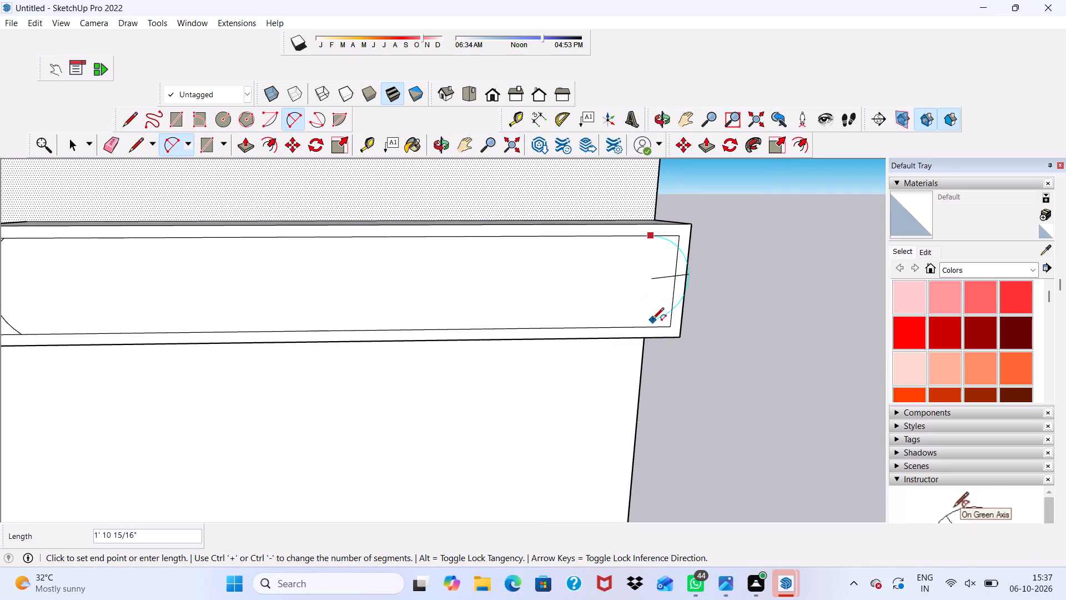
left_click(647, 329)
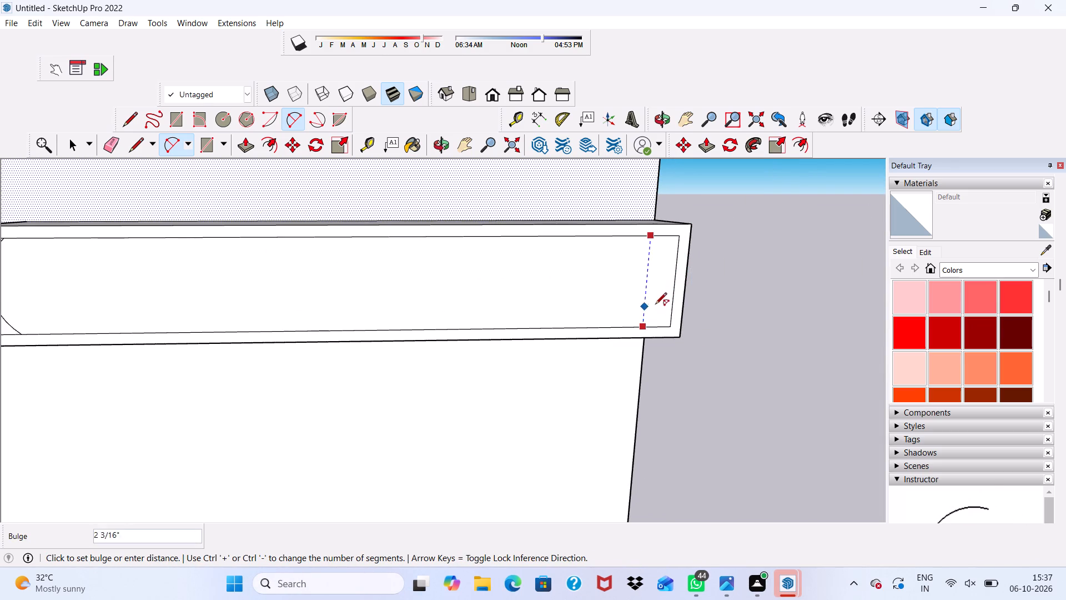
left_click(676, 271)
scroll(656, 259, "down", 4)
scroll(653, 261, "up", 1)
left_click_drag(637, 278, 576, 283)
key("space")
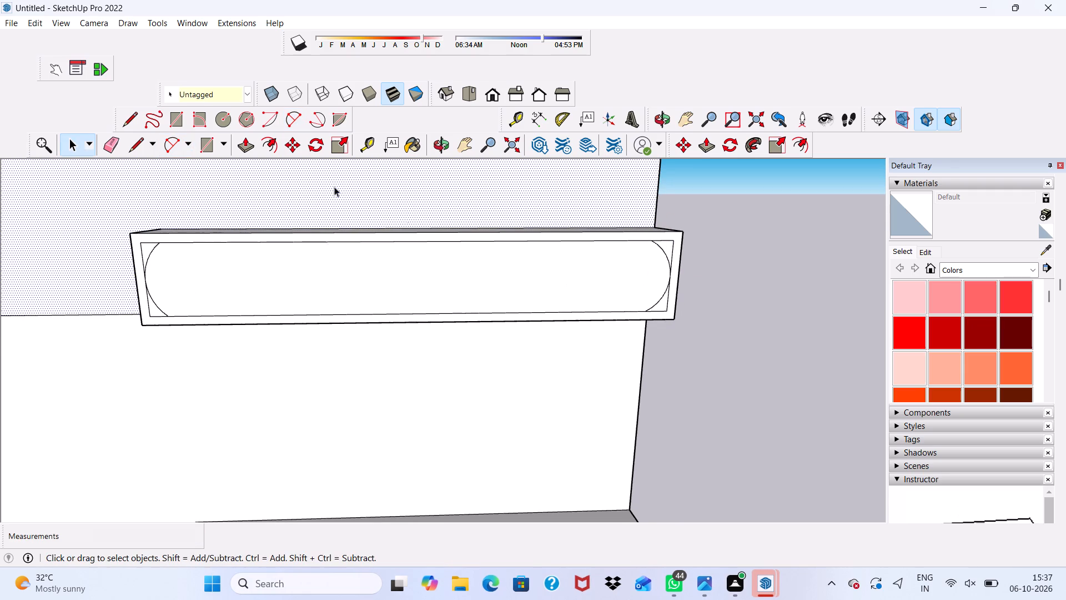
Erase the leftover corner edges outside the arc at the left end of the inner outline.
left_click(107, 147)
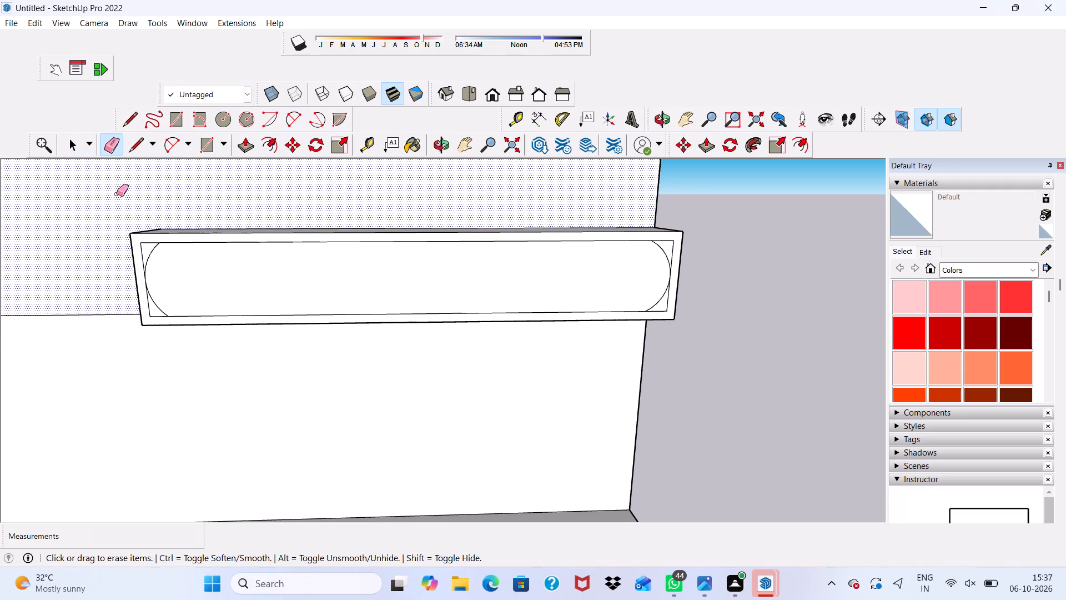
scroll(132, 240, "up", 8)
left_click_drag(159, 232, 139, 254)
scroll(140, 261, "up", 5)
left_click_drag(138, 242, 136, 258)
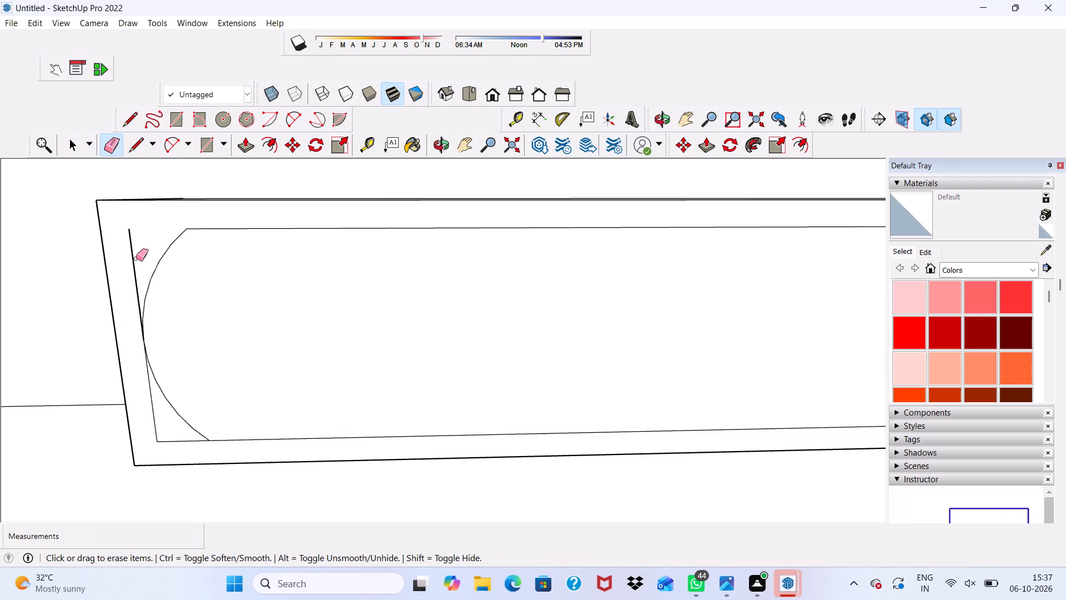
left_click_drag(136, 258, 135, 271)
scroll(128, 392, "up", 2)
left_click_drag(144, 388, 148, 398)
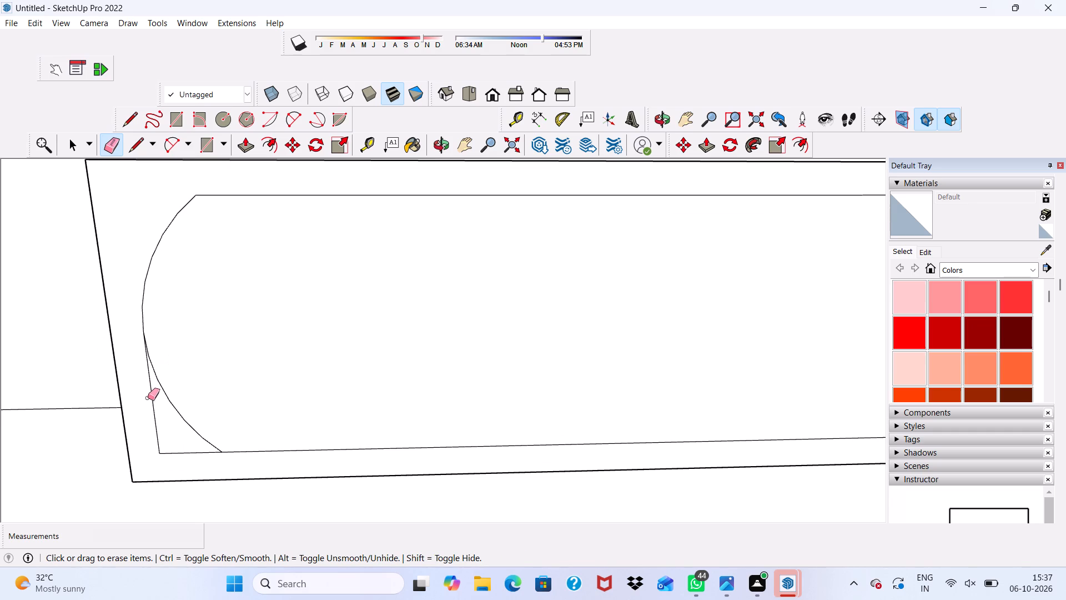
left_click_drag(148, 398, 184, 459)
Erase the leftover corner edges outside the arc at the right end of the ledge's inner outline.
scroll(94, 381, "down", 13)
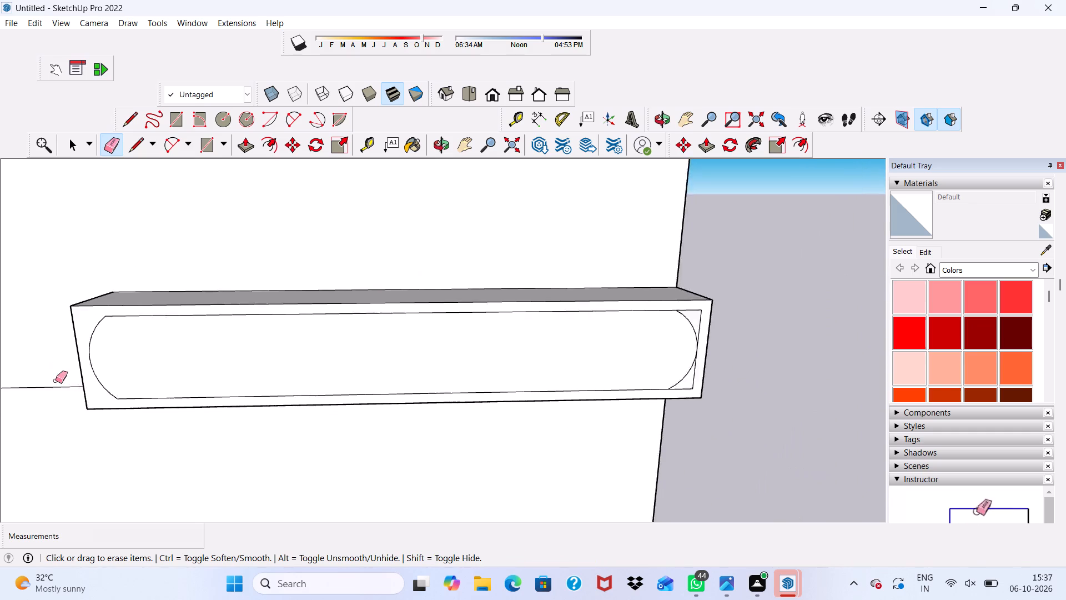
scroll(441, 392, "up", 4)
scroll(714, 264, "up", 4)
scroll(703, 287, "down", 9)
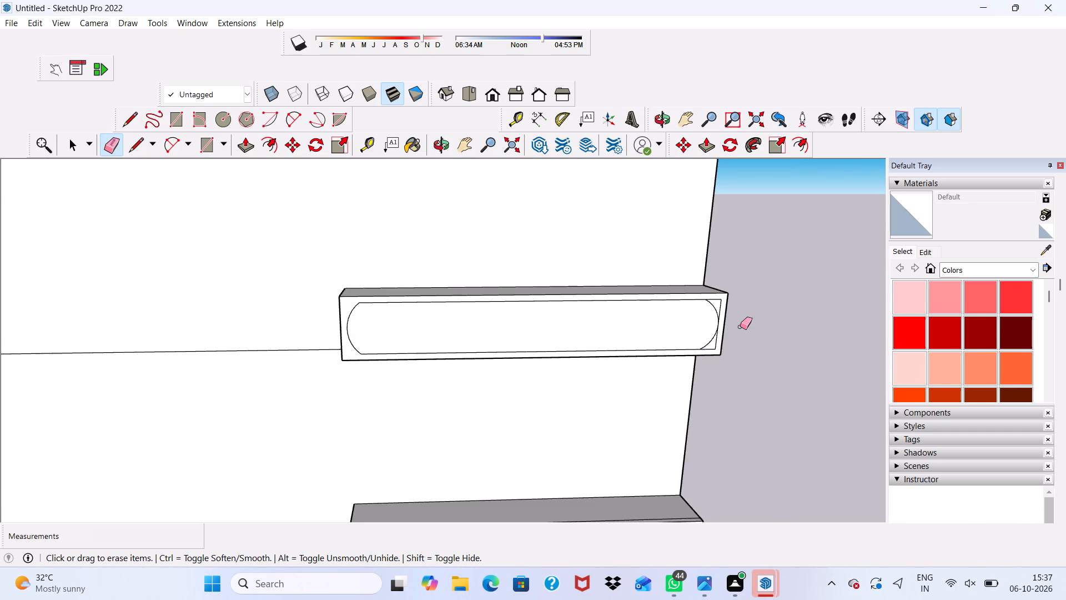
scroll(740, 327, "up", 3)
middle_click_drag(732, 316, 686, 319)
scroll(728, 323, "up", 2)
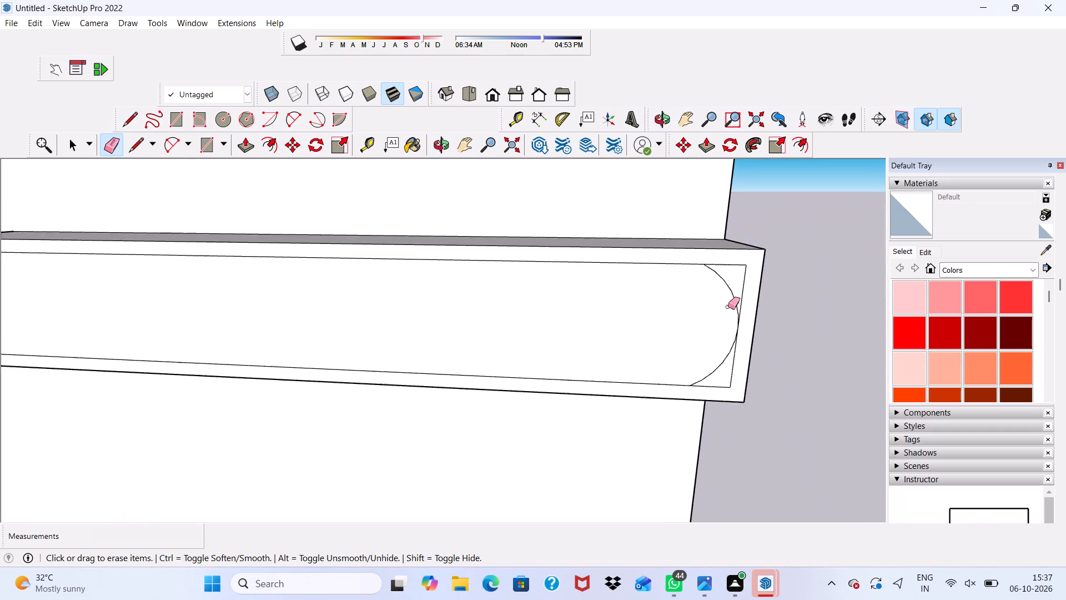
scroll(728, 307, "up", 7)
left_click_drag(732, 241, 768, 274)
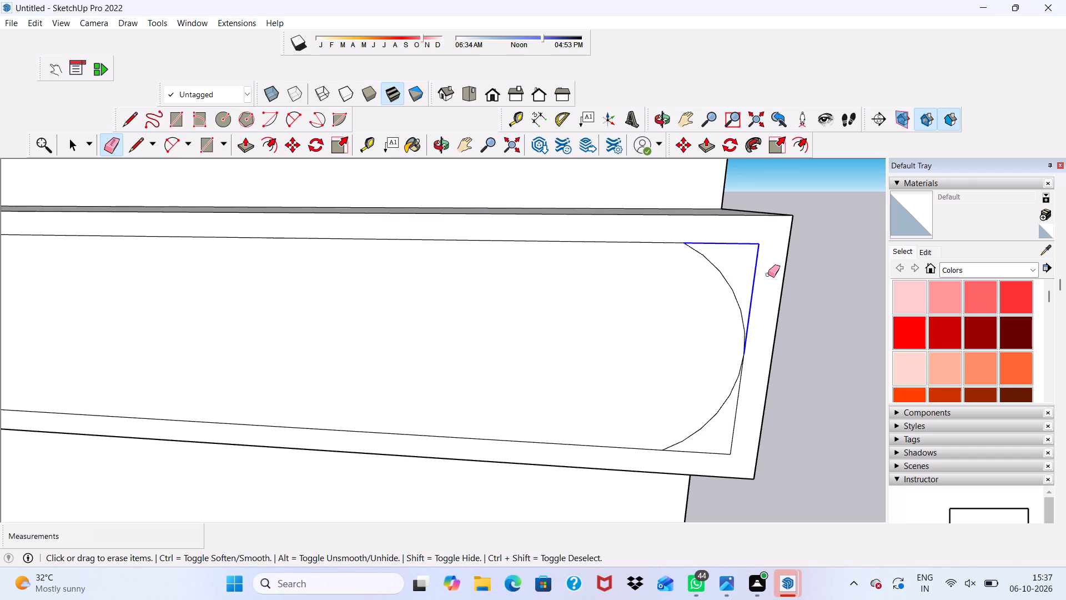
left_click_drag(768, 274, 768, 275)
scroll(739, 343, "up", 3)
left_click(742, 384)
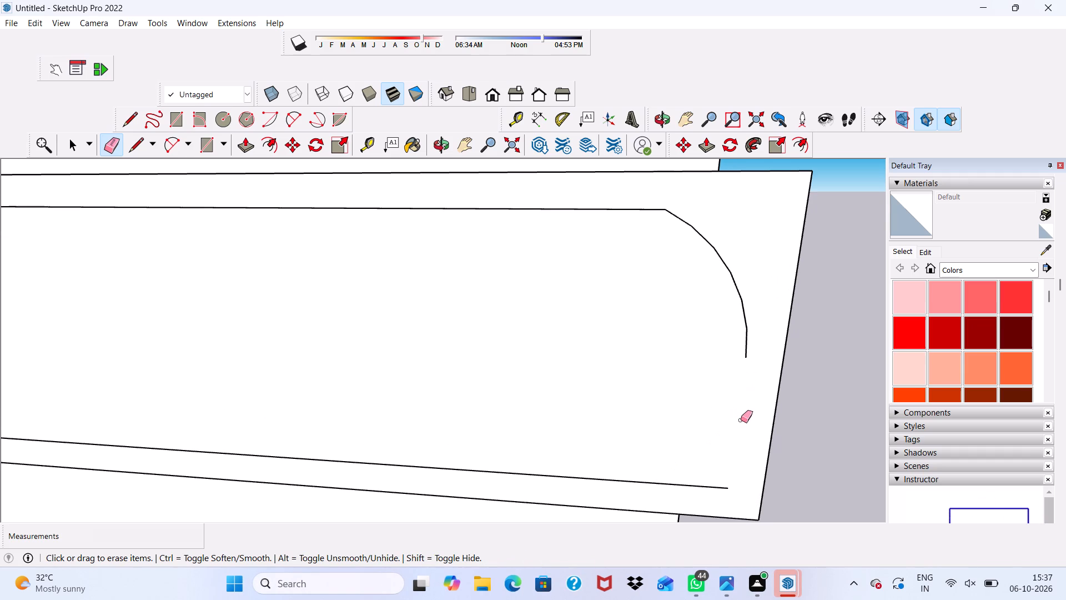
key("ctrl+z")
left_click_drag(752, 394, 745, 374)
scroll(752, 394, "up", 3)
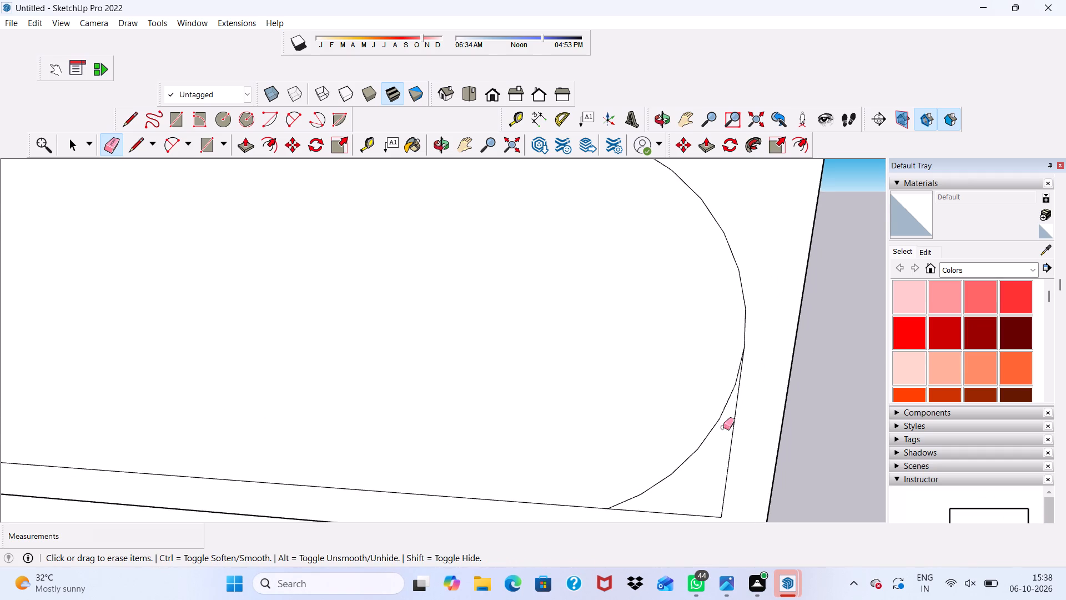
scroll(723, 428, "down", 6)
scroll(731, 523, "up", 1)
scroll(774, 458, "up", 1)
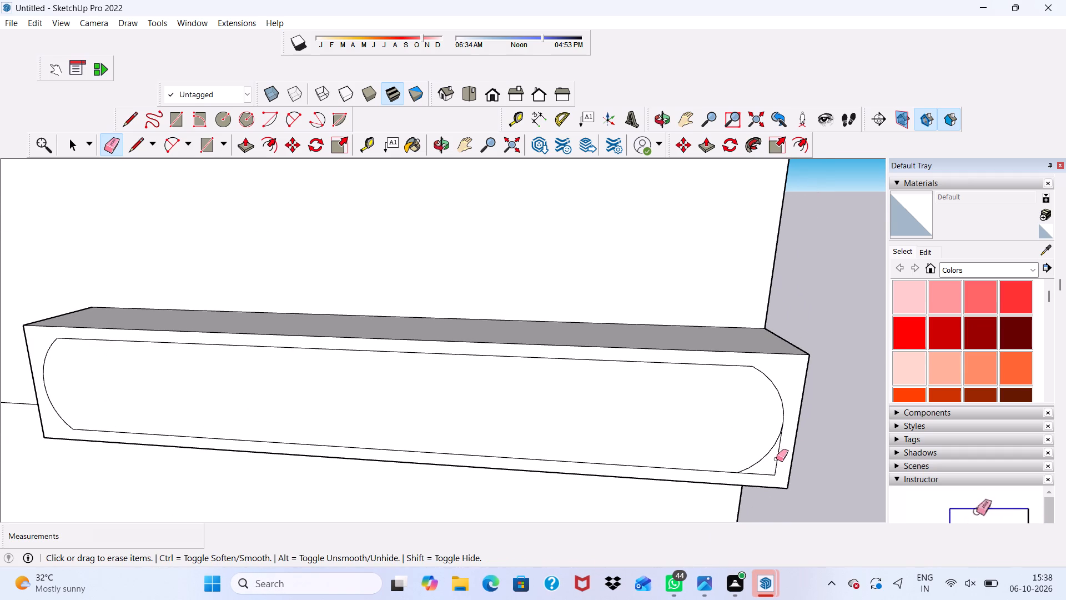
left_click(776, 458)
left_click_drag(762, 470, 761, 469)
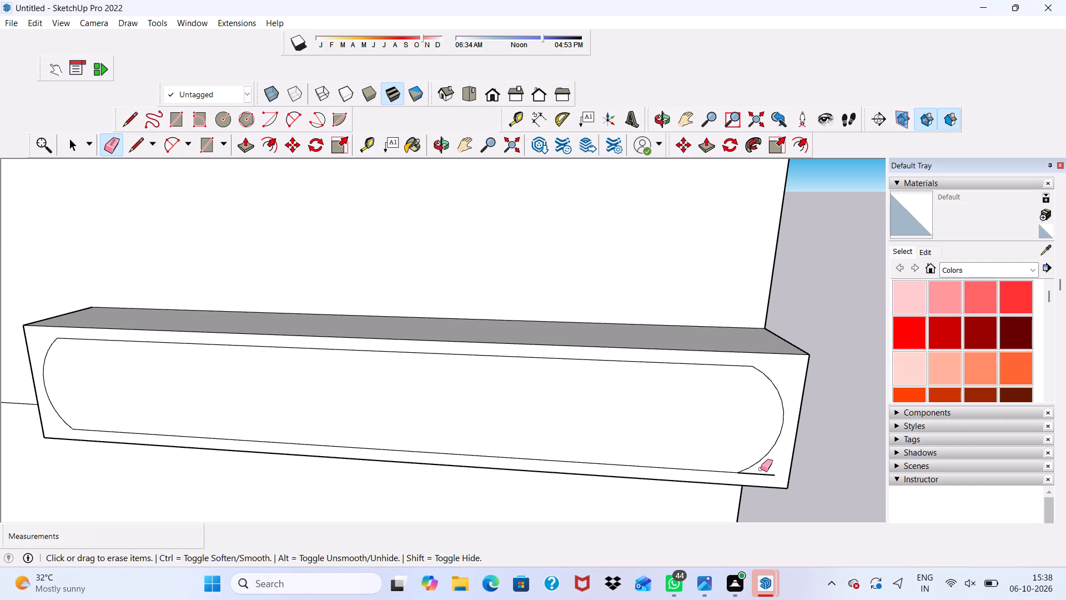
left_click_drag(761, 469, 756, 482)
key("space")
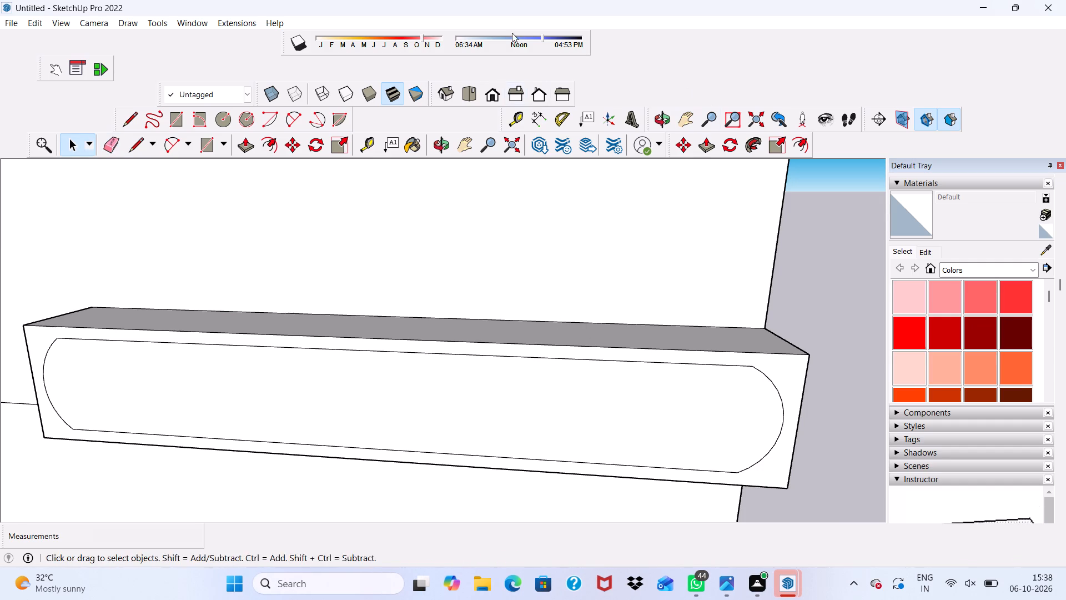
Push/Pull the border face around the ledge's round-ended panel outward by 3".
left_click(247, 140)
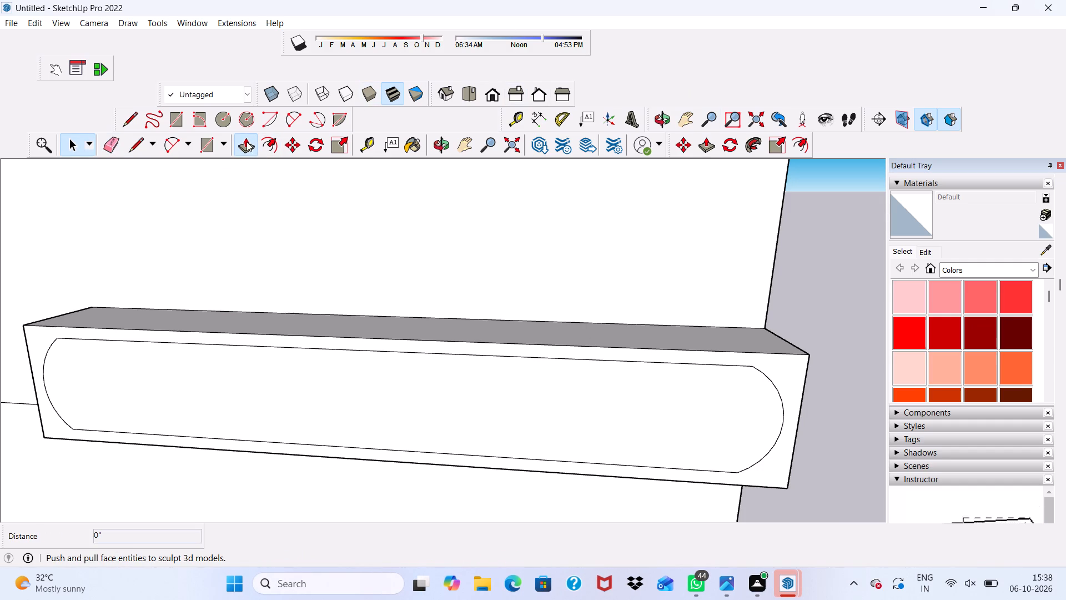
scroll(47, 322, "up", 7)
left_click(43, 343)
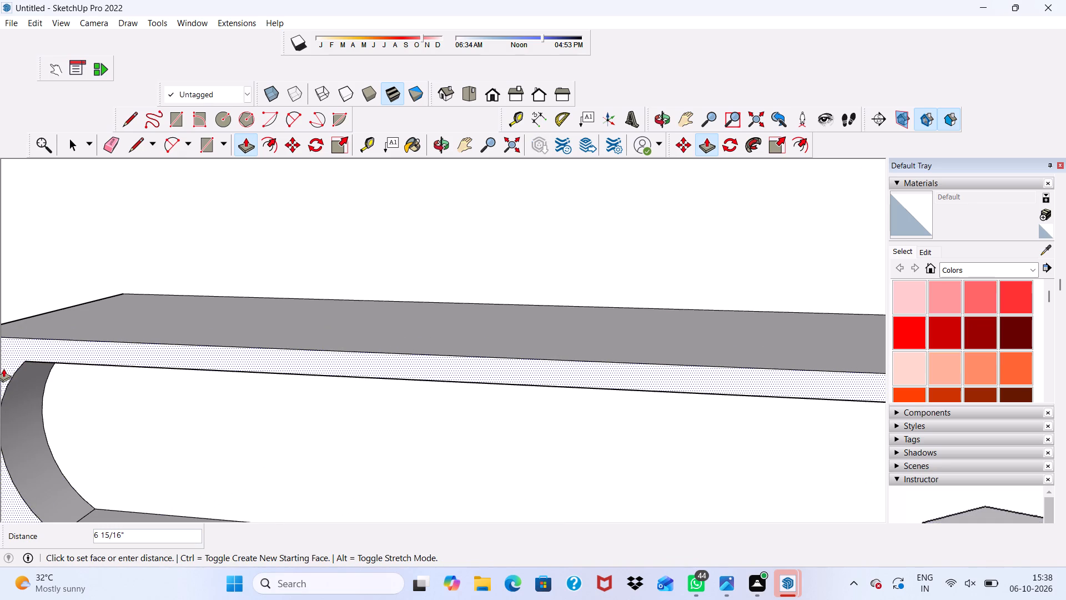
type("3\"")
key("Return")
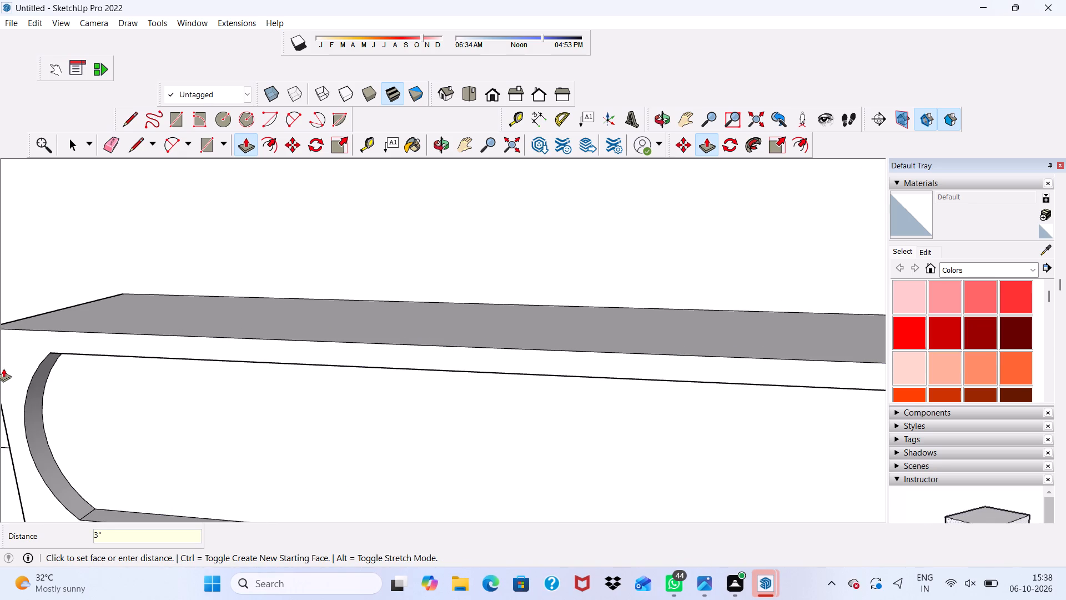
scroll(8, 368, "down", 3)
scroll(8, 368, "up", 2)
scroll(289, 355, "down", 2)
scroll(289, 357, "up", 1)
scroll(289, 357, "down", 5)
scroll(474, 143, "up", 1)
scroll(474, 143, "down", 1)
scroll(474, 144, "up", 1)
scroll(474, 145, "down", 7)
scroll(479, 283, "up", 1)
scroll(476, 284, "down", 7)
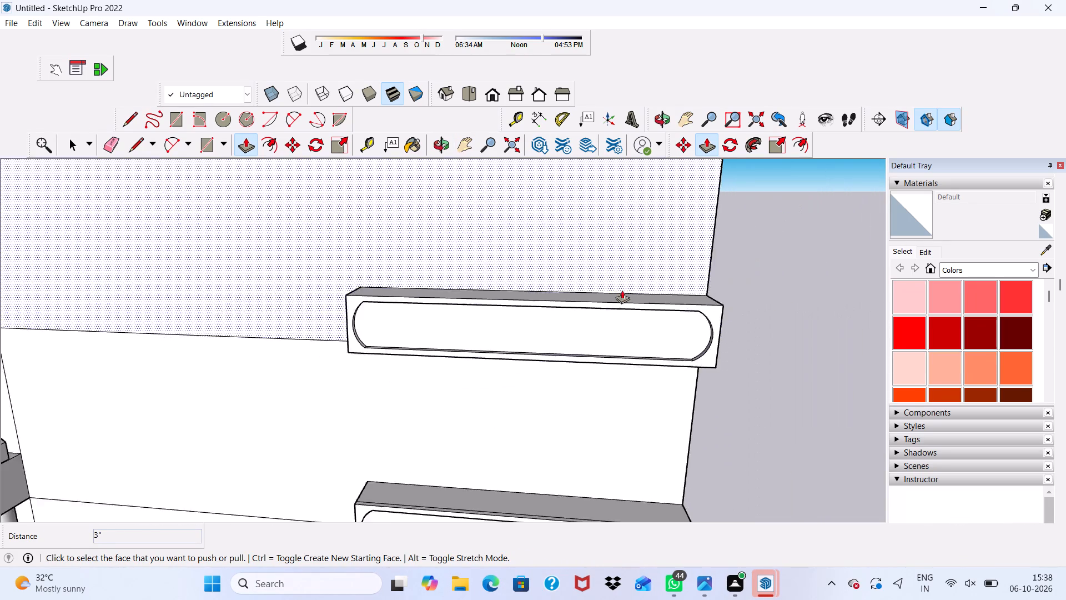
scroll(622, 290, "down", 2)
scroll(584, 338, "down", 4)
middle_click_drag(581, 365, 581, 246)
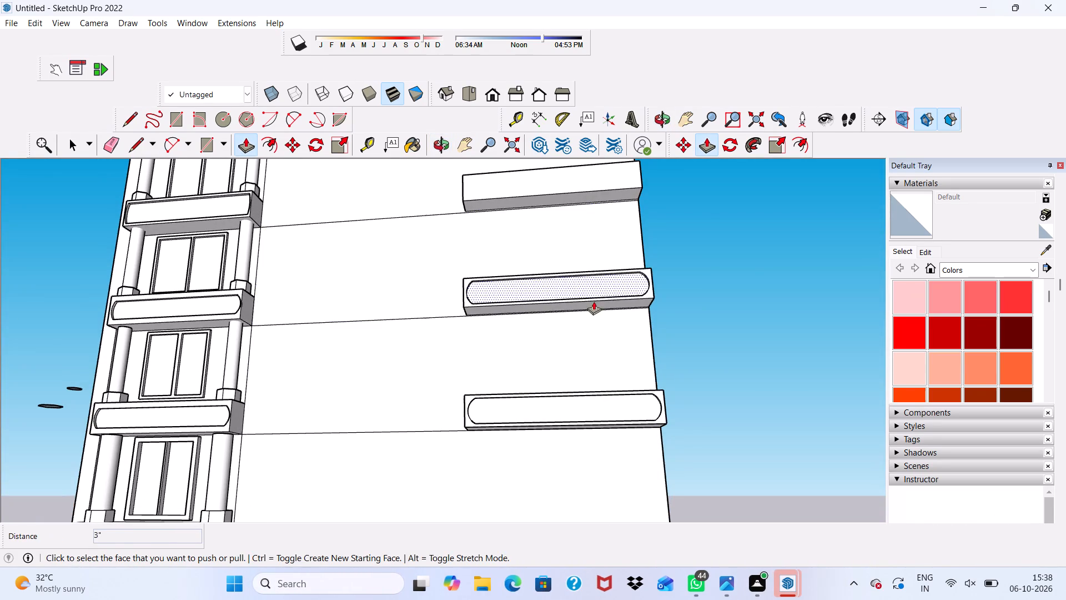
key("space")
Offset the front face outline of the next plain ledge above inward by 3".
scroll(431, 255, "down", 8)
middle_click_drag(395, 273, 371, 421)
scroll(387, 296, "up", 5)
scroll(451, 289, "up", 5)
scroll(509, 334, "down", 9)
middle_click_drag(539, 353, 566, 273)
scroll(556, 227, "up", 9)
scroll(405, 158, "up", 2)
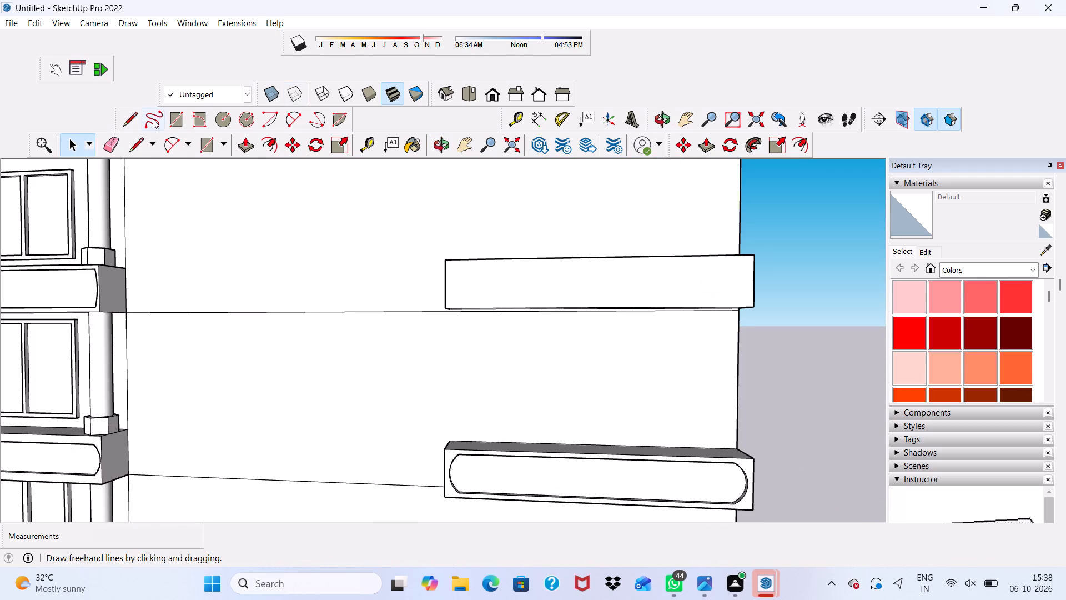
left_click(267, 141)
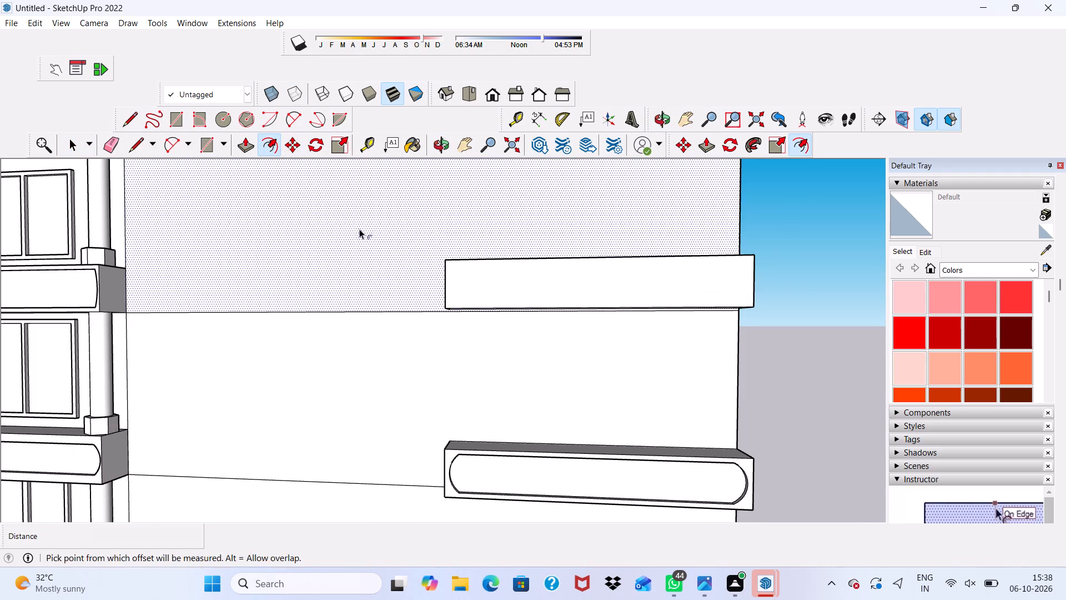
left_click(475, 268)
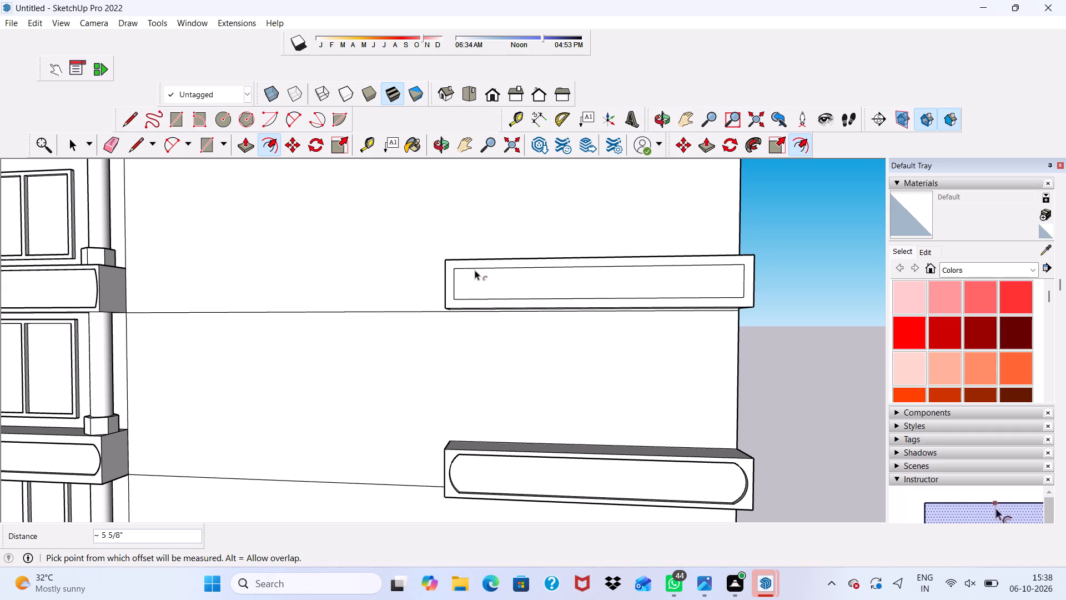
key("ctrl+z")
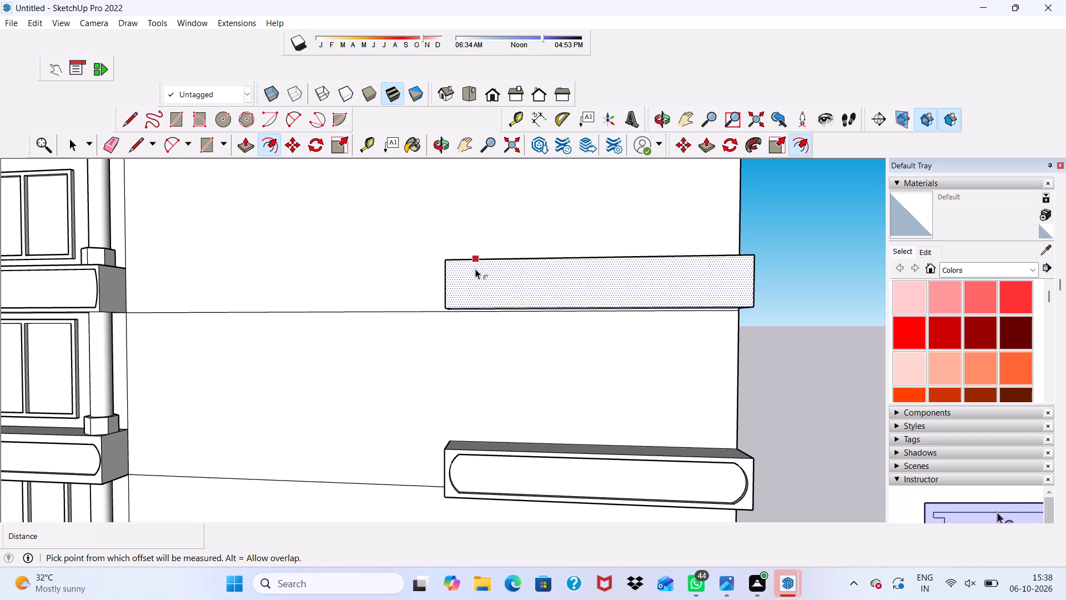
left_click(475, 268)
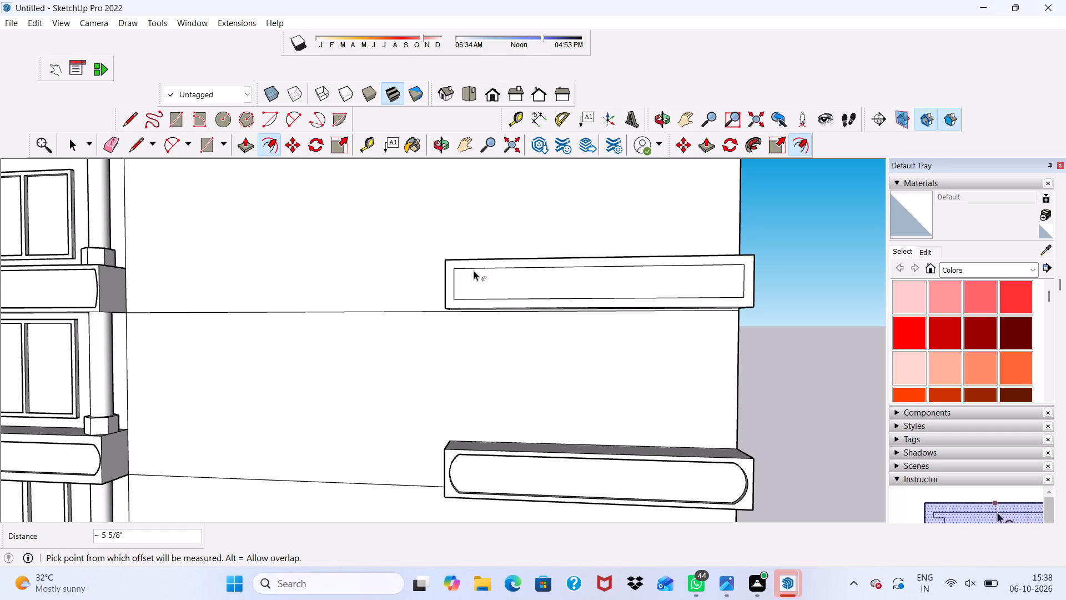
key("ctrl+z")
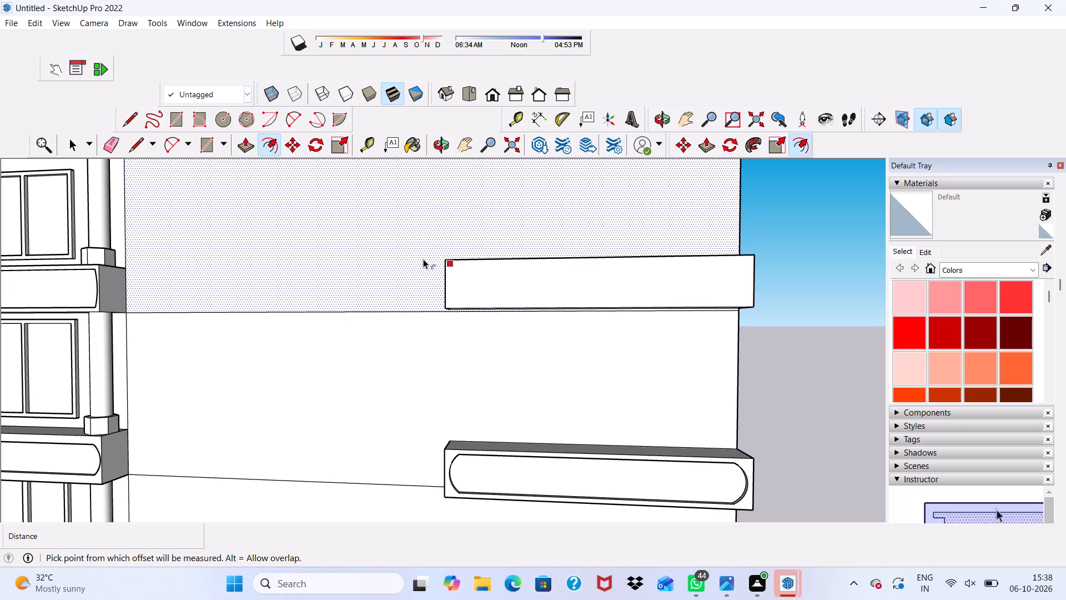
left_click(459, 274)
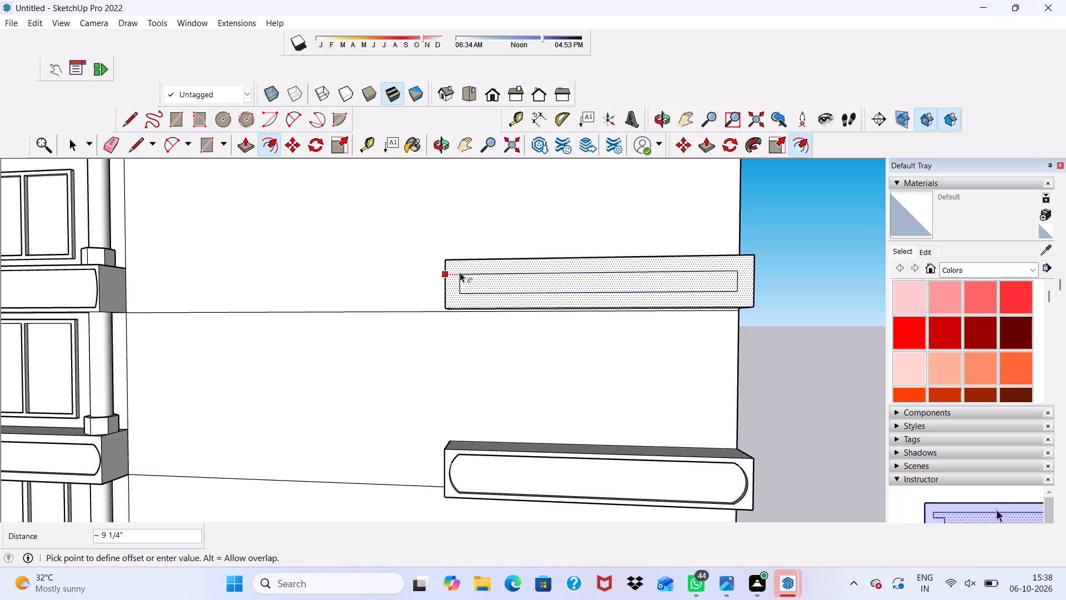
key("3")
key("shift+quotedbl")
key("Return")
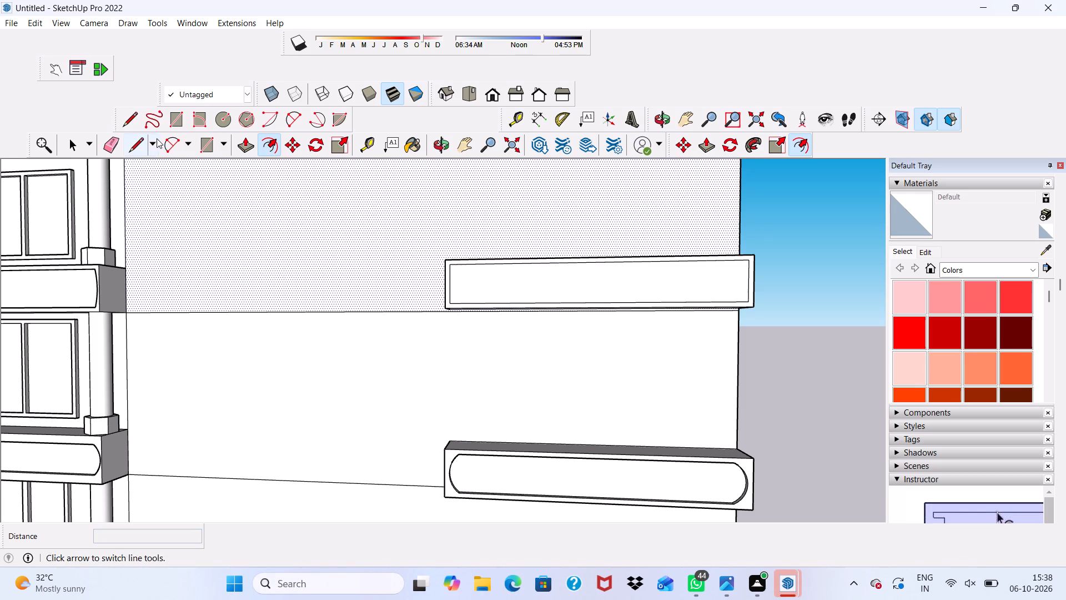
Draw a 2-point arc with a chord of about 2' 3/4" at the inner rectangle's left end, bulging outward about 10" to its end edge.
left_click(295, 113)
scroll(414, 261, "up", 4)
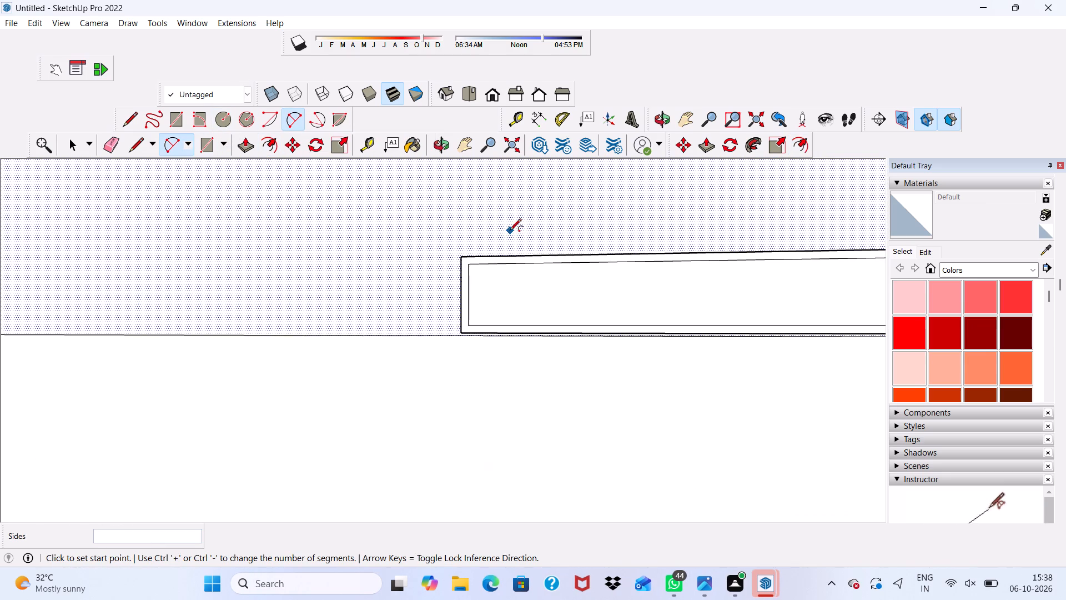
left_click(494, 264)
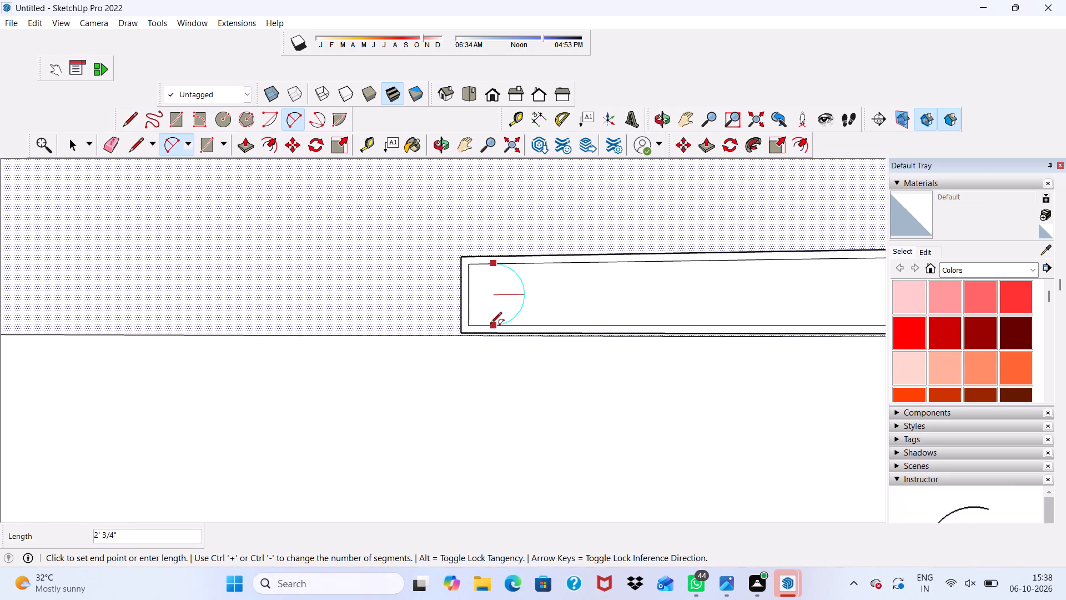
left_click(489, 327)
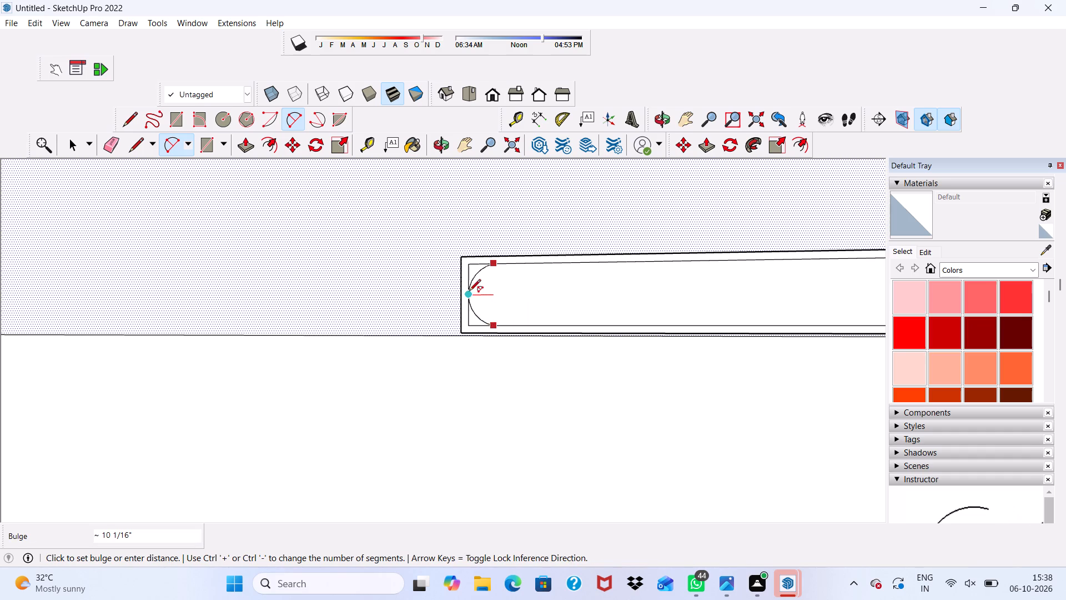
left_click(469, 288)
Draw a matching 2-point arc with a chord of about 2' 3/4" at the inner rectangle's right end, bulging outward to its end edge.
scroll(469, 288, "down", 10)
scroll(641, 274, "up", 5)
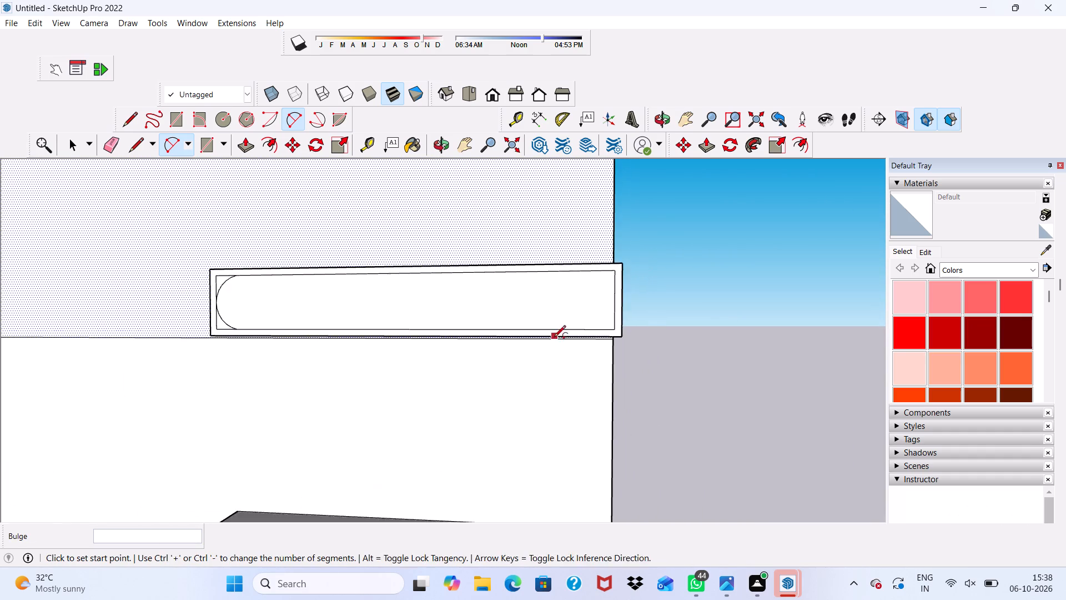
scroll(553, 331, "up", 3)
scroll(594, 272, "up", 2)
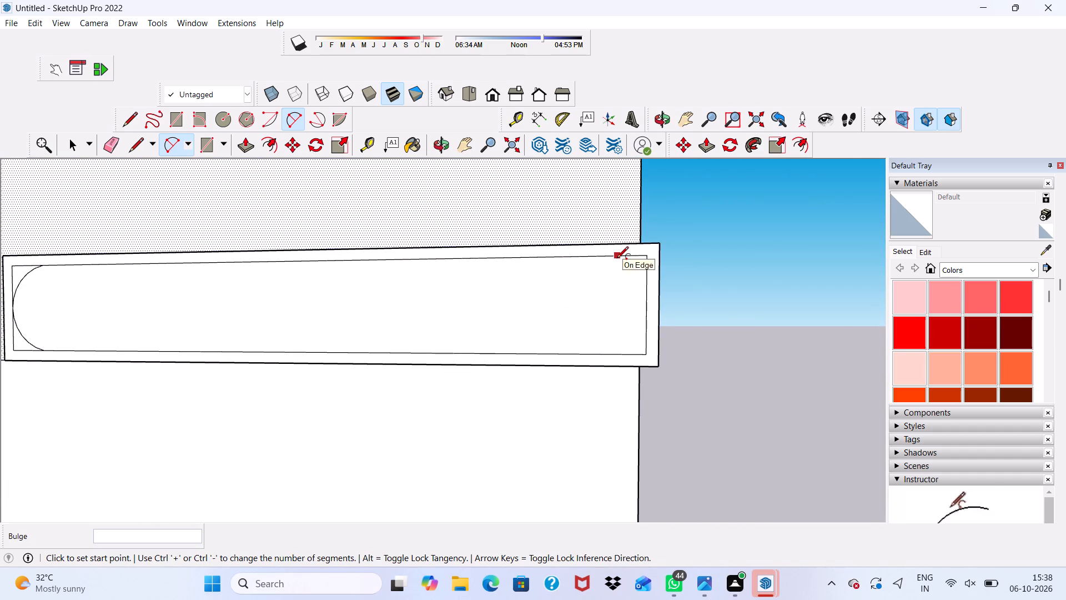
left_click(617, 258)
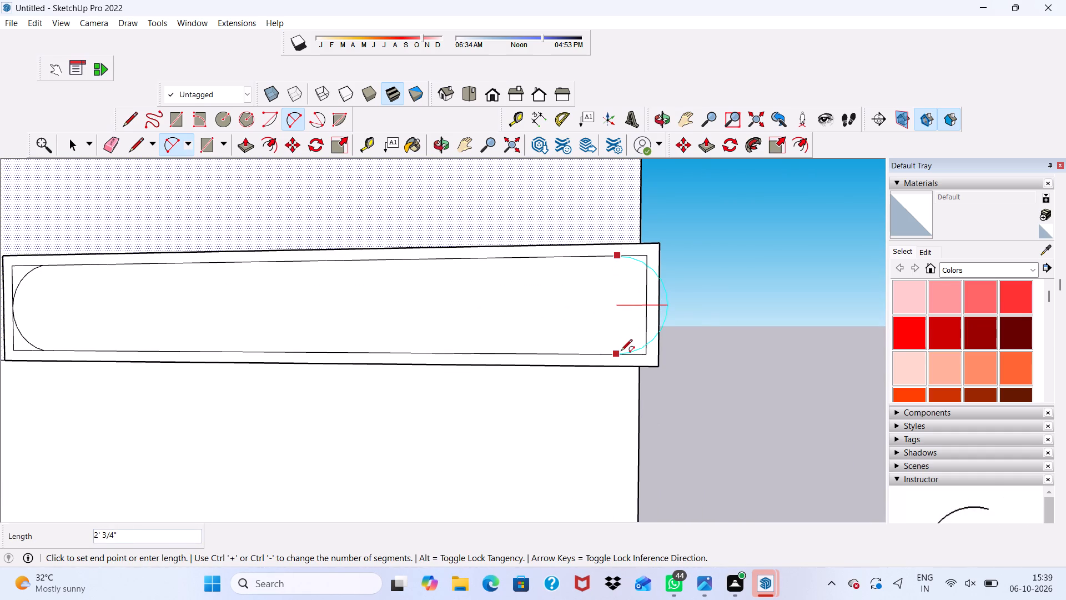
left_click(621, 352)
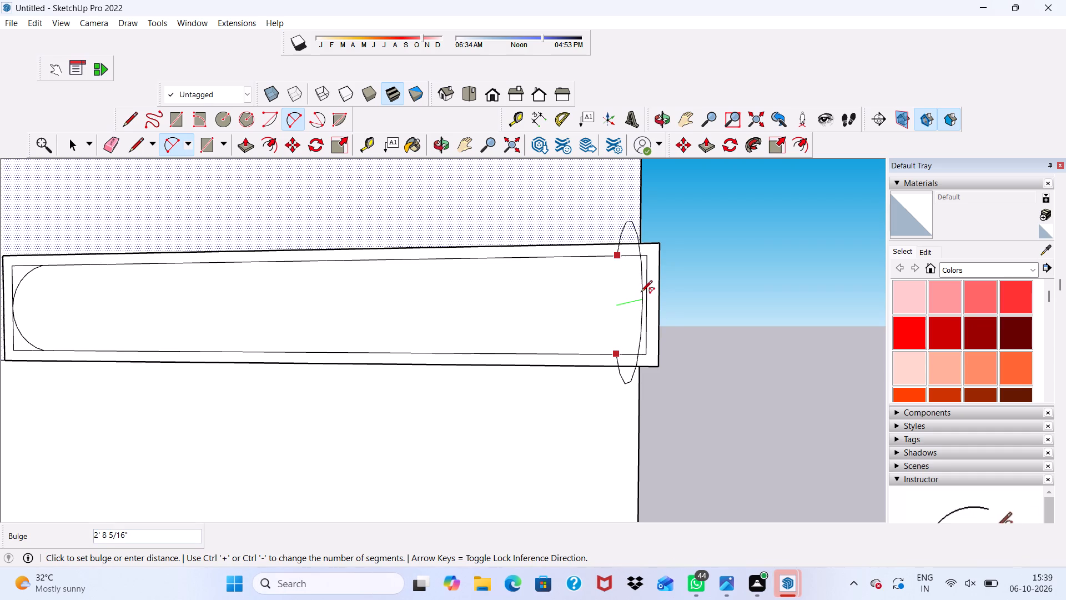
scroll(662, 281, "down", 2)
scroll(626, 294, "up", 3)
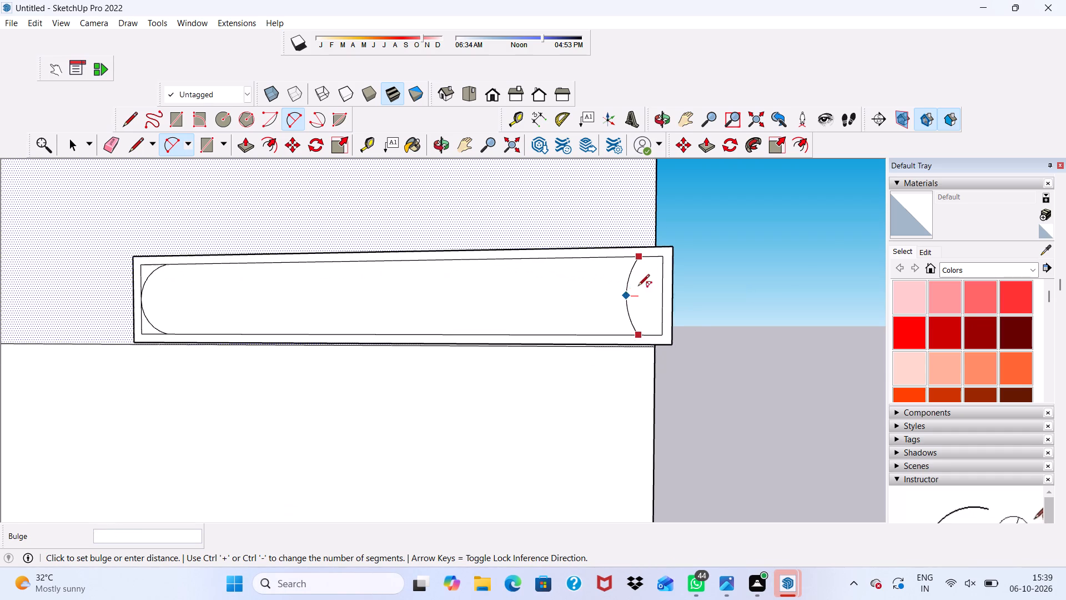
scroll(648, 283, "up", 3)
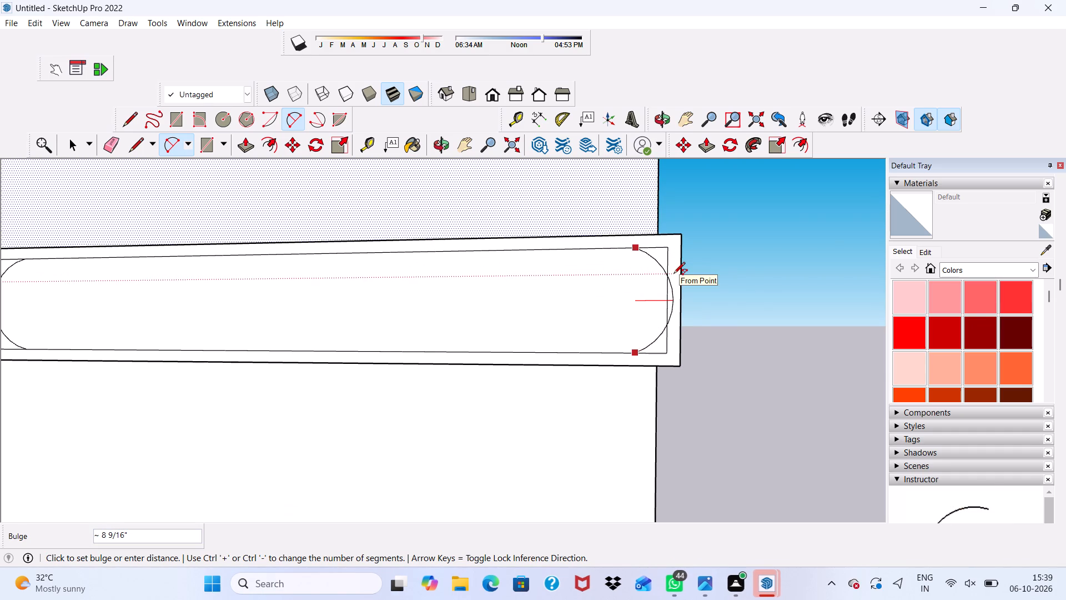
left_click(664, 277)
scroll(664, 277, "down", 6)
scroll(664, 280, "up", 1)
scroll(664, 280, "down", 1)
scroll(664, 280, "up", 1)
scroll(664, 280, "down", 1)
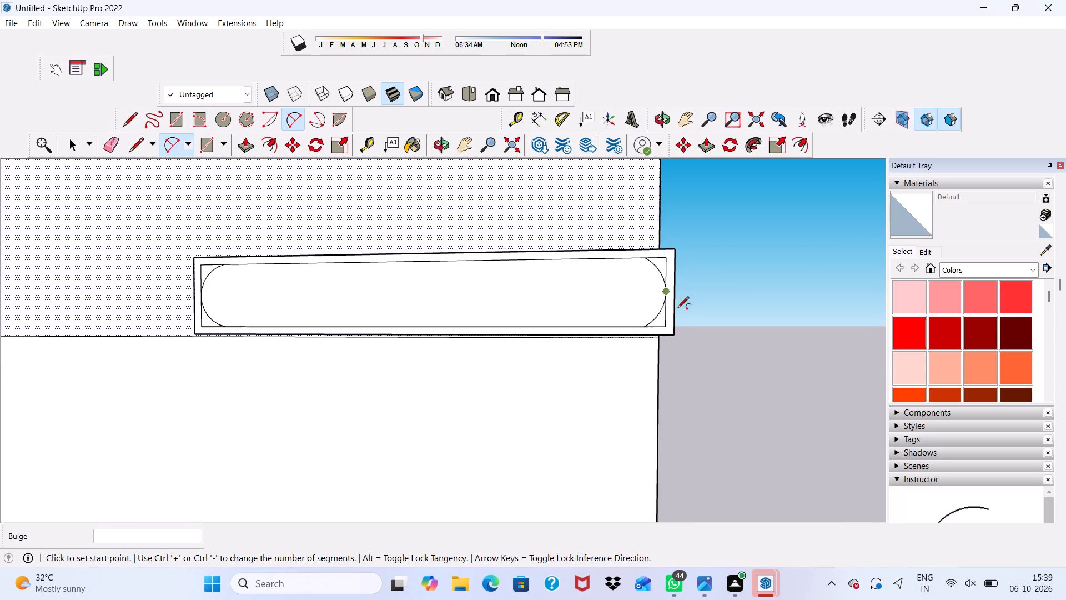
key("space")
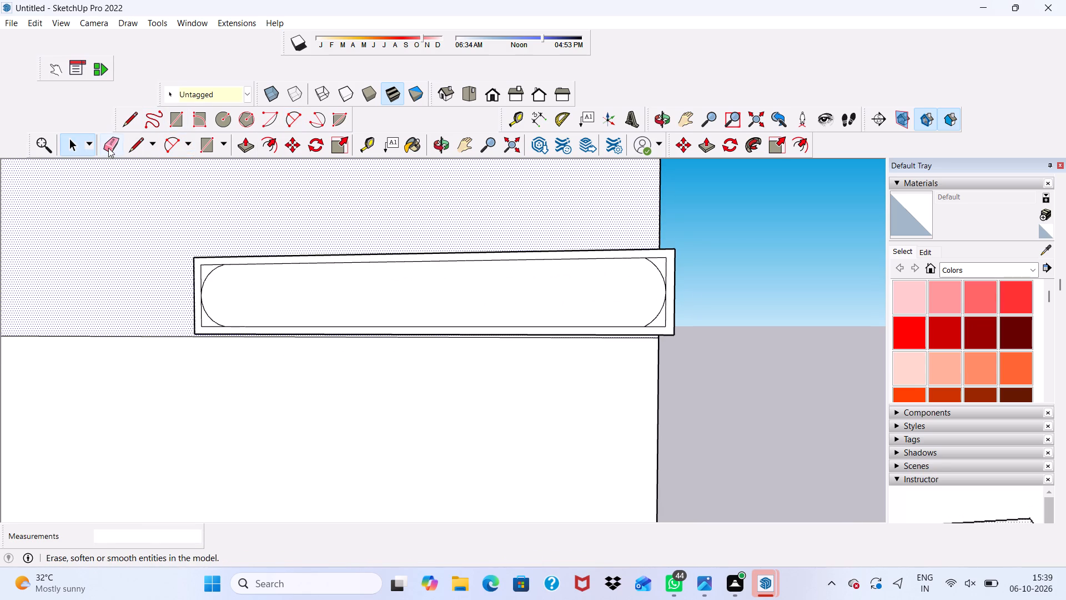
Erase the leftover straight corner edges outside the arc at the left end of the ledge's inner rectangle.
left_click(108, 145)
scroll(138, 336, "up", 10)
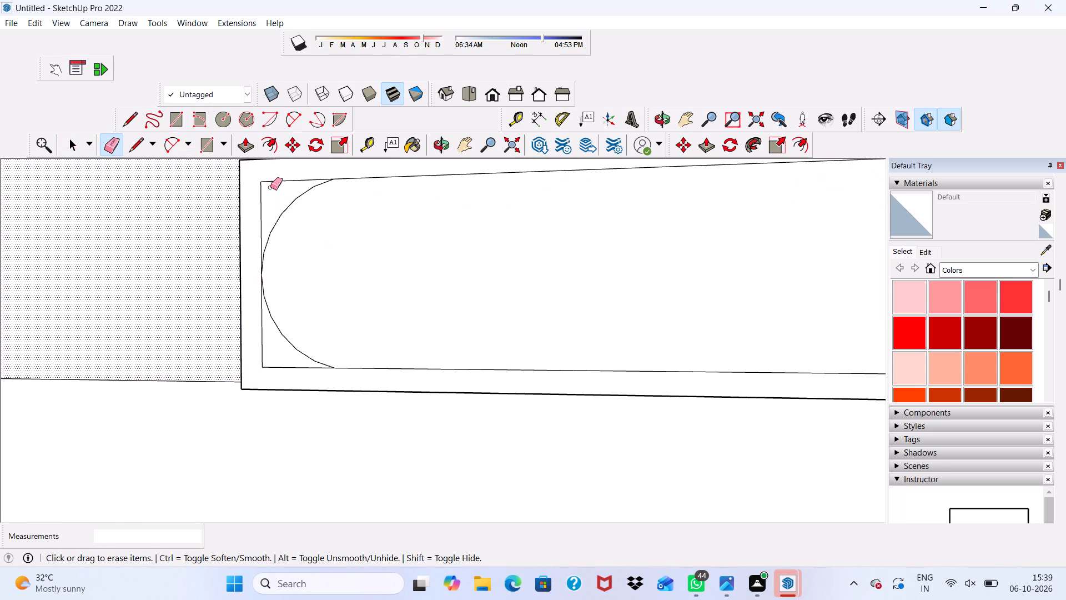
left_click_drag(274, 181, 259, 206)
scroll(259, 206, "down", 6)
scroll(259, 352, "up", 3)
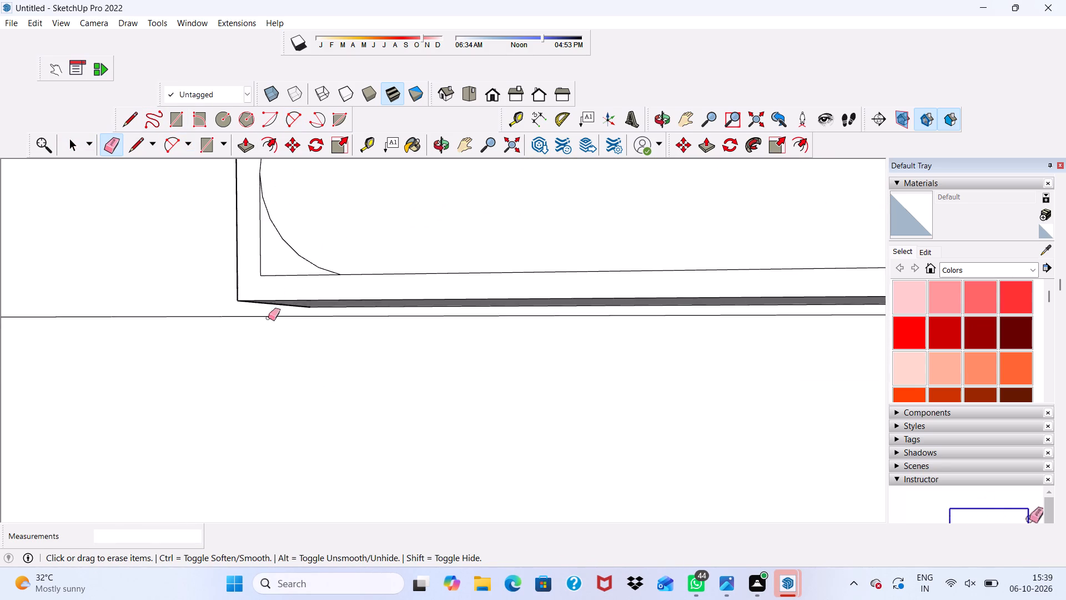
scroll(268, 318, "up", 5)
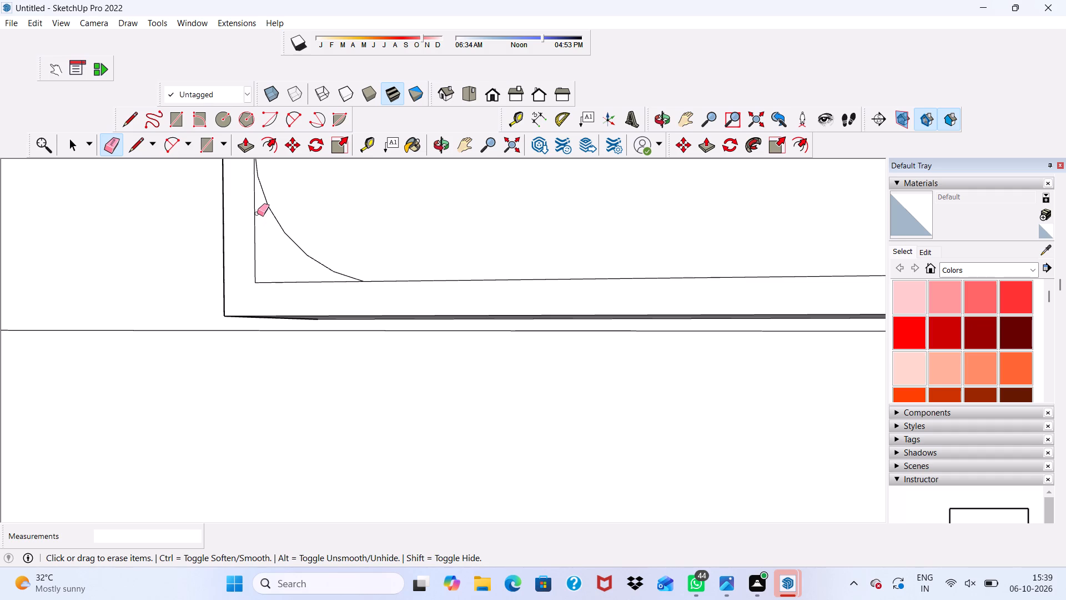
left_click_drag(257, 213, 262, 241)
left_click_drag(274, 278, 288, 287)
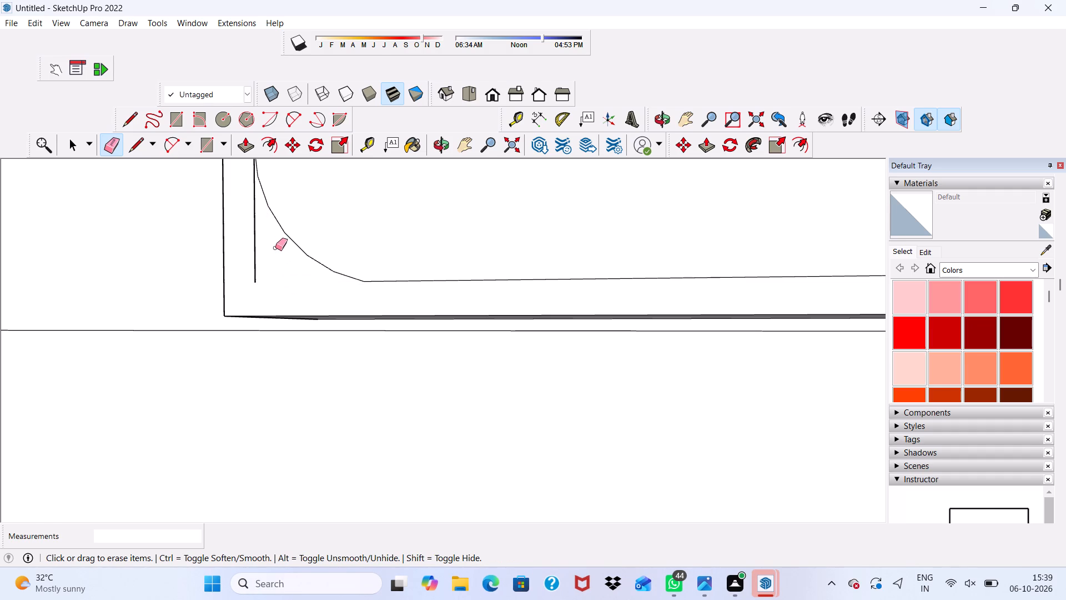
left_click_drag(258, 238, 243, 232)
scroll(243, 232, "down", 3)
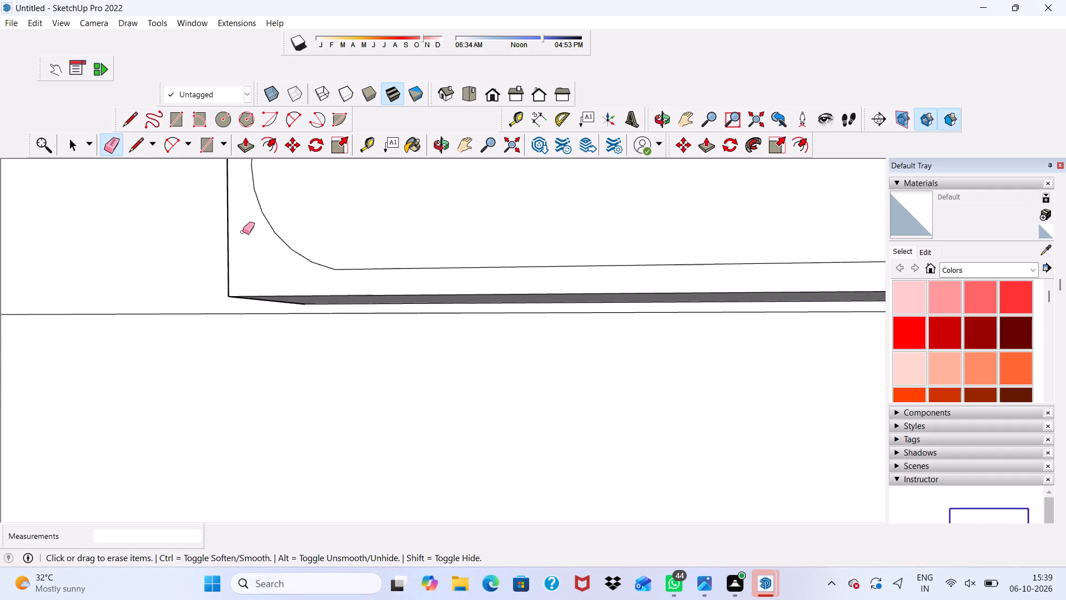
Erase the leftover straight corner edges outside the arc at the right end of the same inner rectangle.
scroll(243, 232, "down", 3)
scroll(75, 236, "down", 2)
scroll(75, 236, "up", 3)
scroll(75, 236, "down", 9)
scroll(123, 271, "up", 1)
scroll(123, 271, "down", 4)
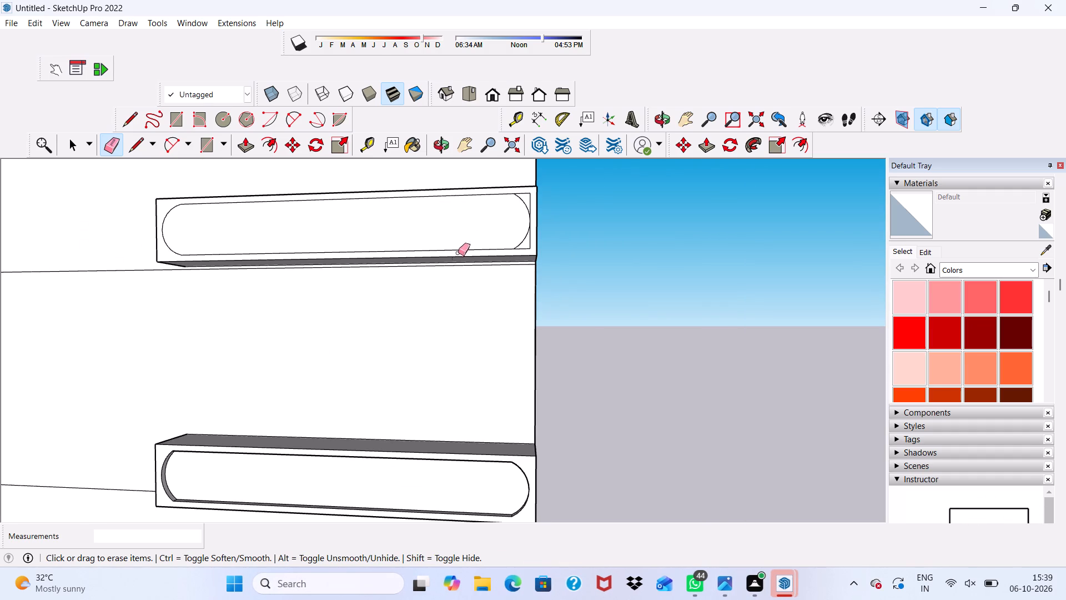
scroll(486, 234, "up", 13)
left_click_drag(551, 176, 545, 184)
scroll(553, 292, "up", 4)
left_click_drag(547, 272, 511, 372)
scroll(513, 368, "down", 6)
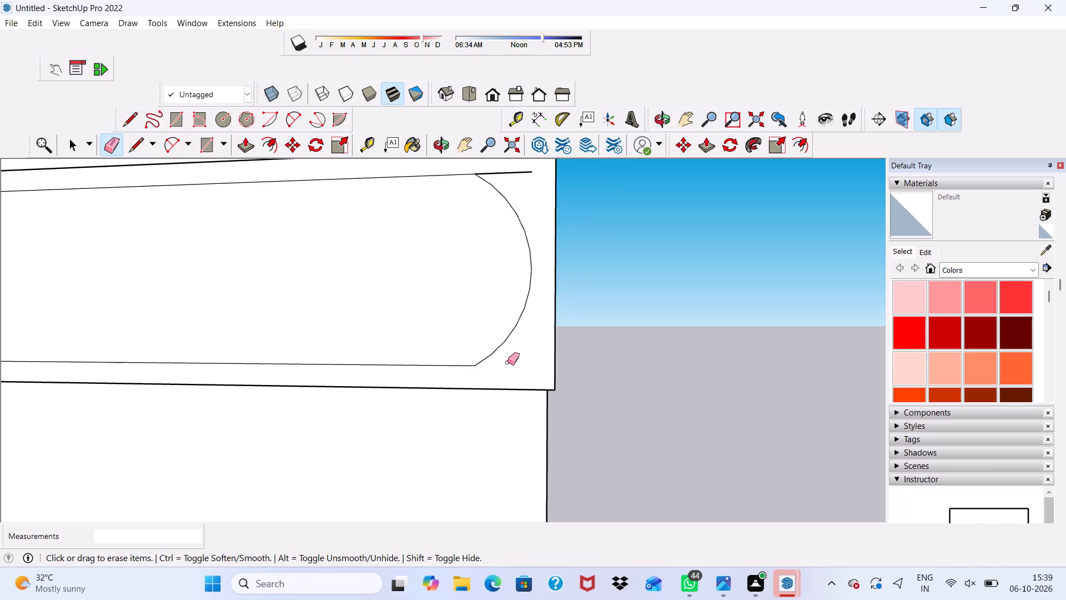
scroll(507, 362, "down", 5)
scroll(488, 261, "up", 8)
left_click(490, 251)
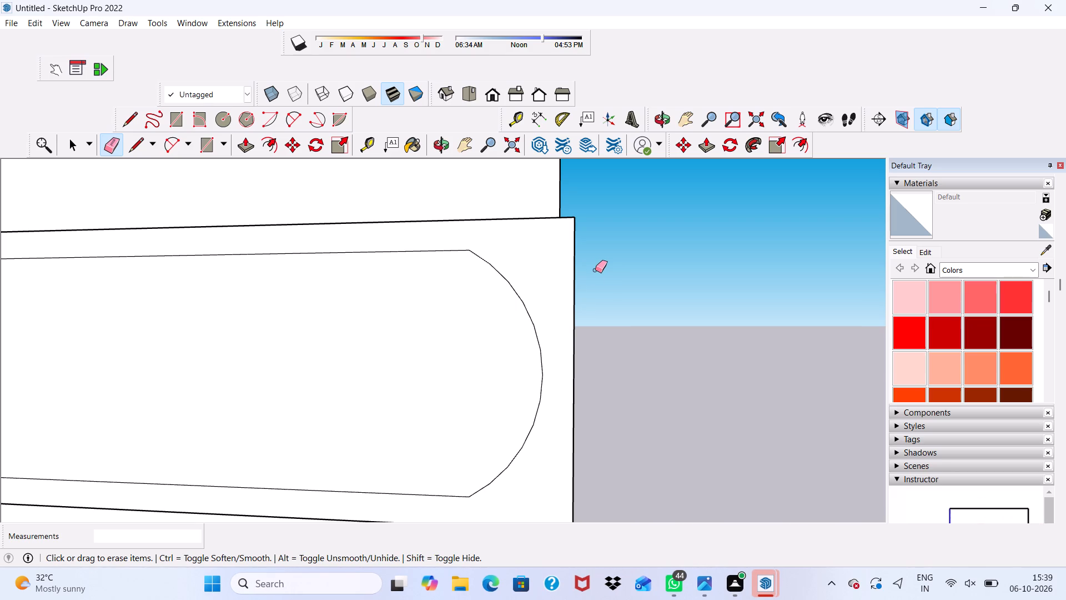
Push/Pull the border face around this ledge's round-ended panel outward by 3".
key("space")
scroll(593, 296, "down", 1)
scroll(592, 296, "up", 1)
scroll(592, 296, "down", 9)
scroll(378, 312, "up", 4)
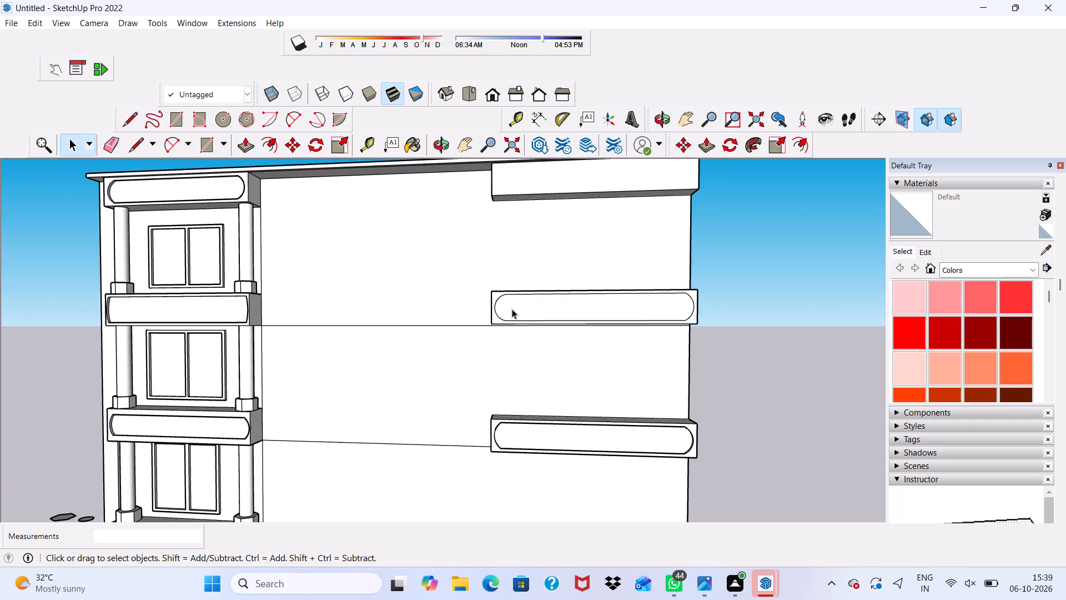
scroll(512, 309, "up", 9)
left_click(470, 302)
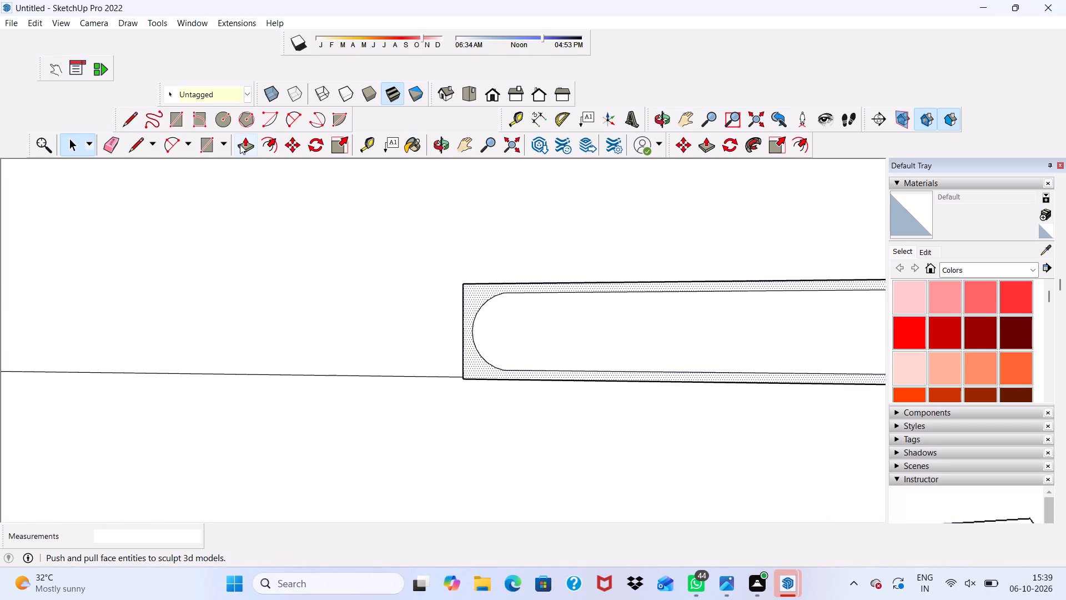
left_click(240, 144)
scroll(480, 339, "up", 3)
left_click(470, 289)
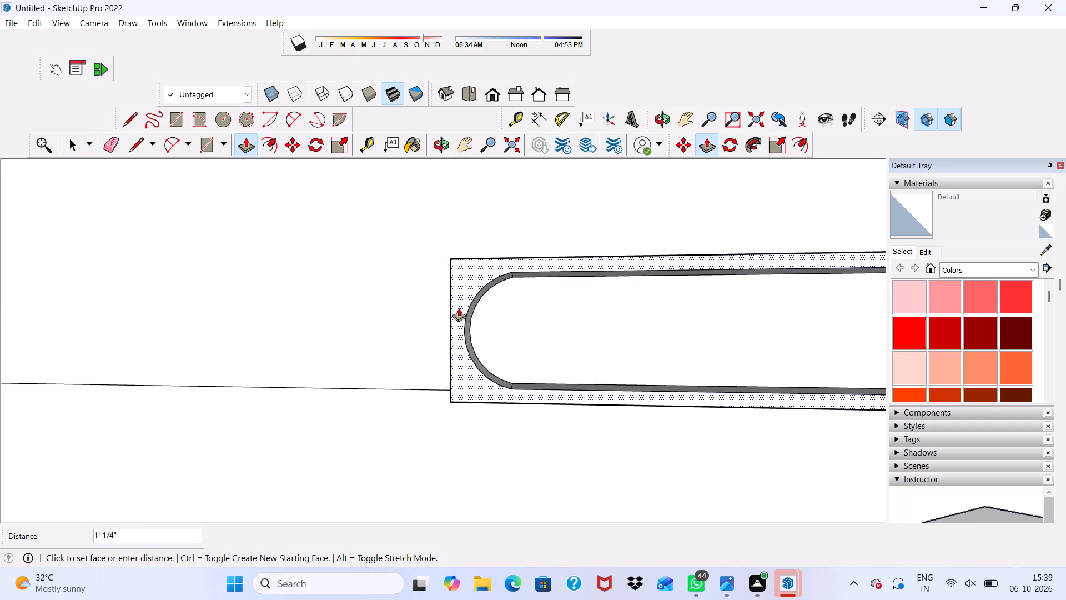
type("3\"")
key("Return")
scroll(459, 307, "up", 1)
scroll(461, 305, "down", 3)
scroll(461, 306, "up", 1)
scroll(461, 306, "down", 10)
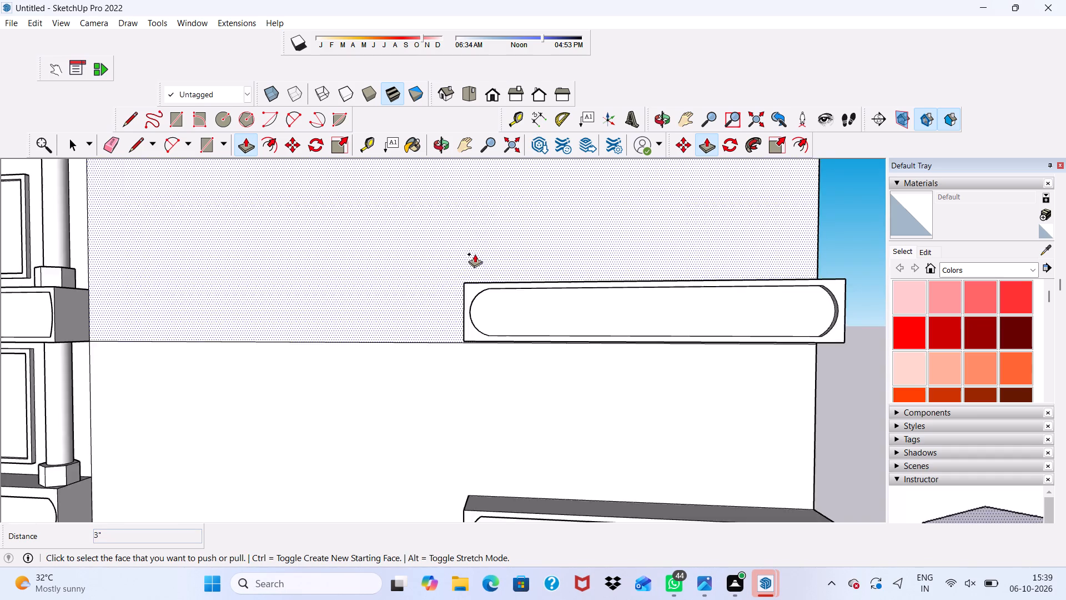
Erase the vertical seam line on the right end face of the ledge whose border was just extruded.
scroll(475, 254, "down", 3)
scroll(635, 286, "down", 1)
middle_click_drag(652, 288, 608, 317)
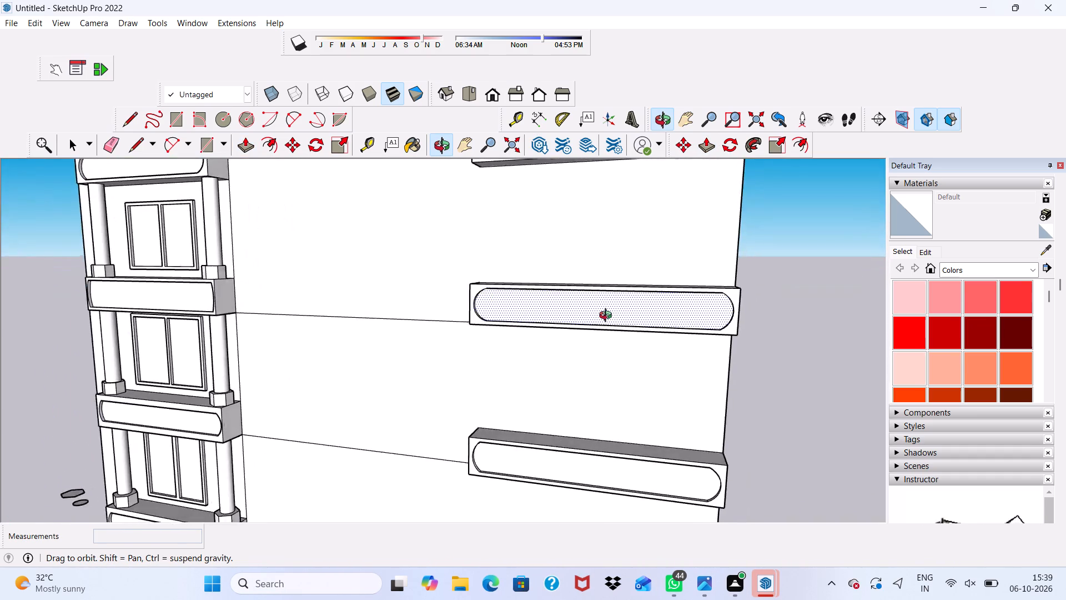
middle_click_drag(608, 317, 678, 307)
scroll(695, 302, "up", 3)
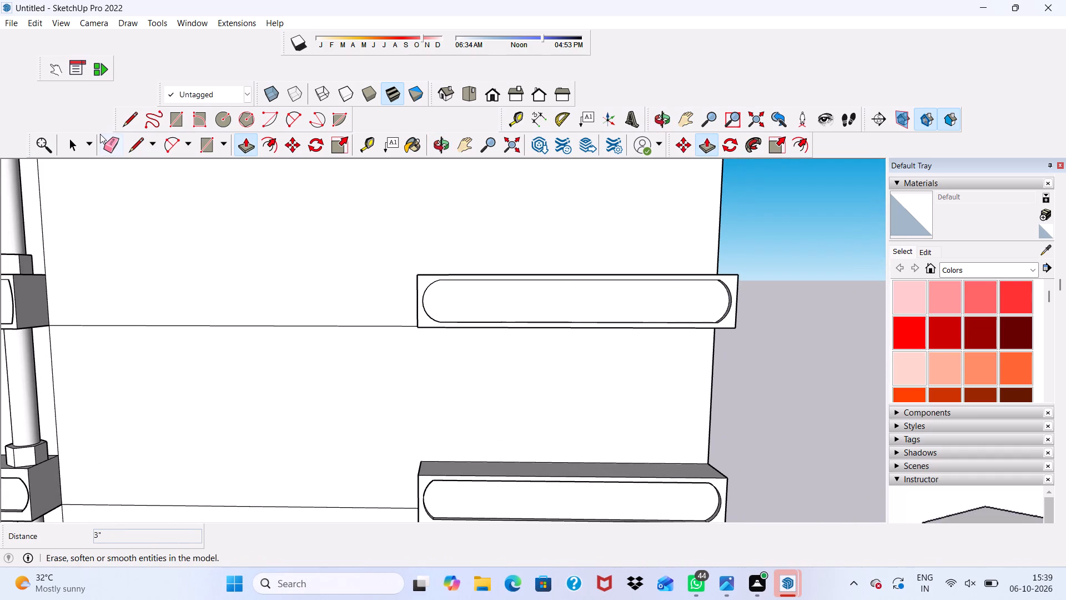
left_click(99, 139)
scroll(99, 142, "down", 3)
scroll(587, 287, "up", 4)
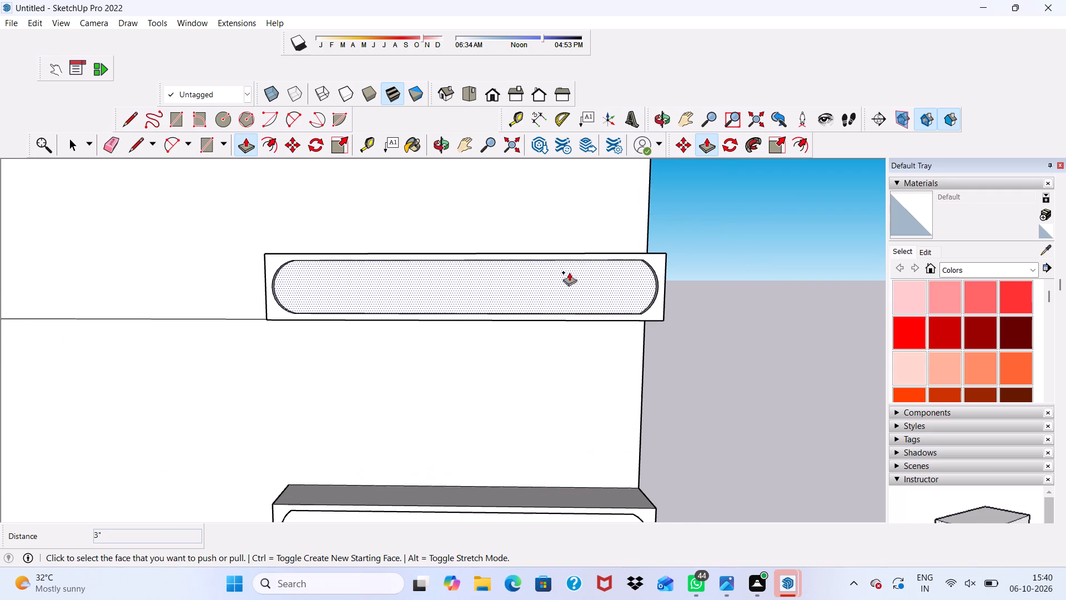
key("space")
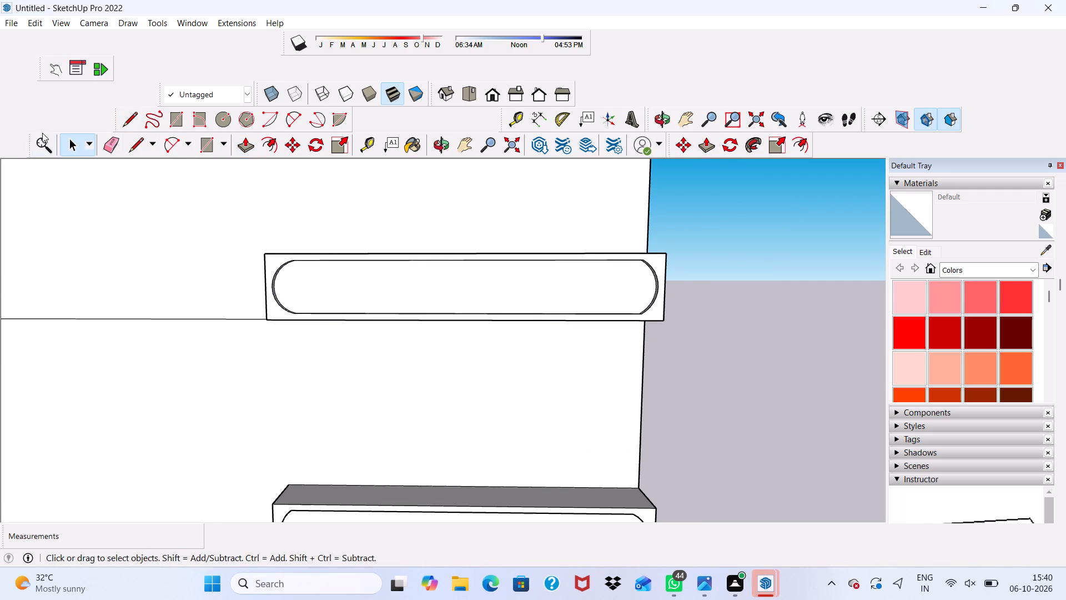
left_click(123, 148)
scroll(123, 147, "down", 3)
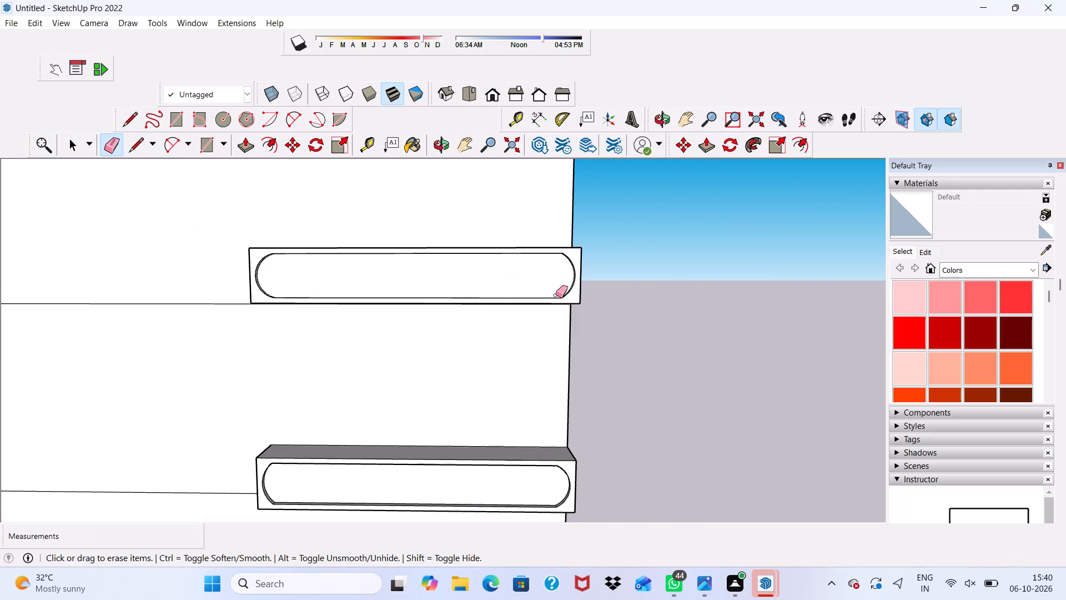
middle_click_drag(621, 324, 269, 326)
scroll(272, 303, "up", 5)
scroll(363, 260, "down", 5)
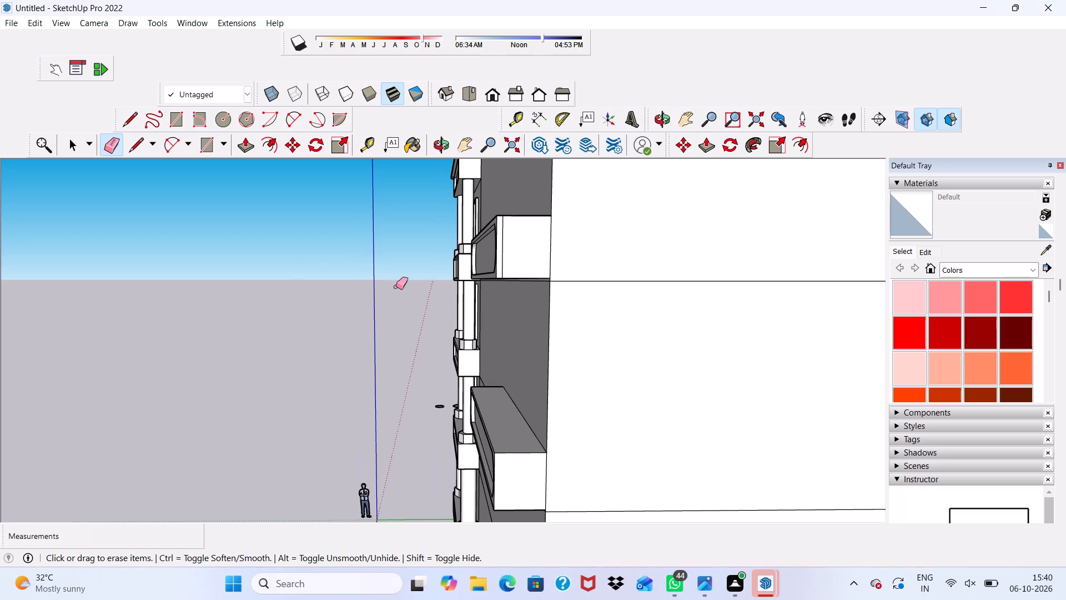
scroll(491, 253, "up", 7)
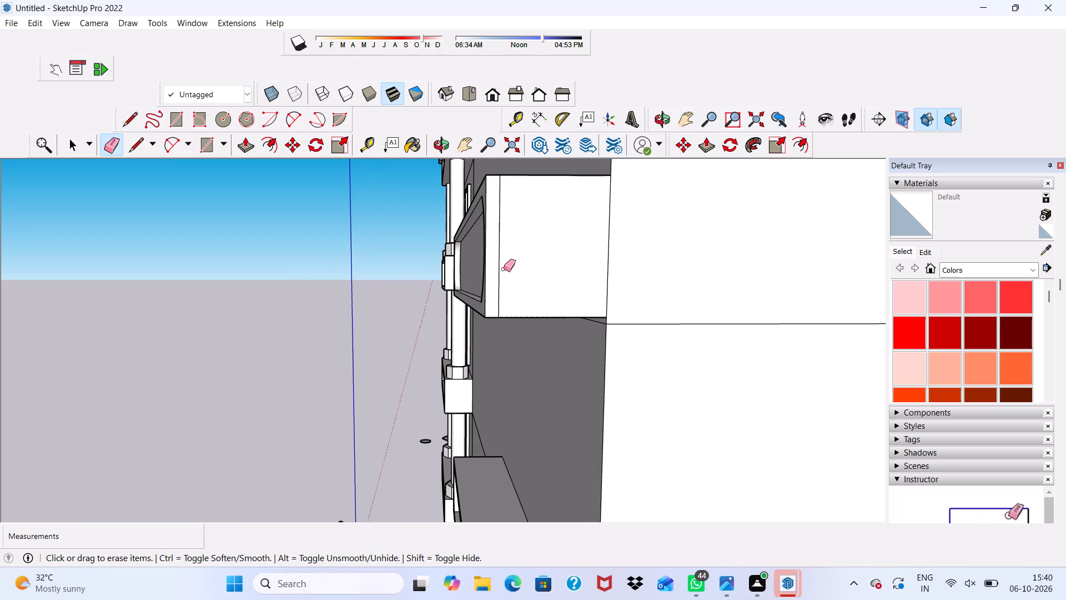
left_click(497, 246)
scroll(495, 219, "up", 4)
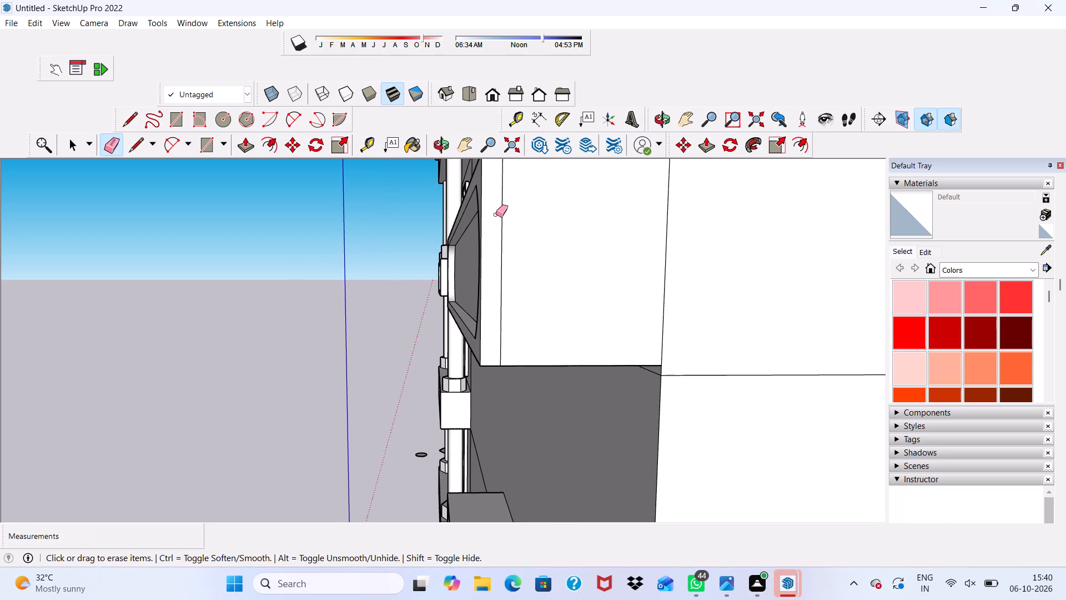
left_click_drag(496, 213, 504, 237)
scroll(504, 238, "down", 5)
Erase the seam line running along the top face of the same ledge.
middle_click_drag(510, 263, 494, 418)
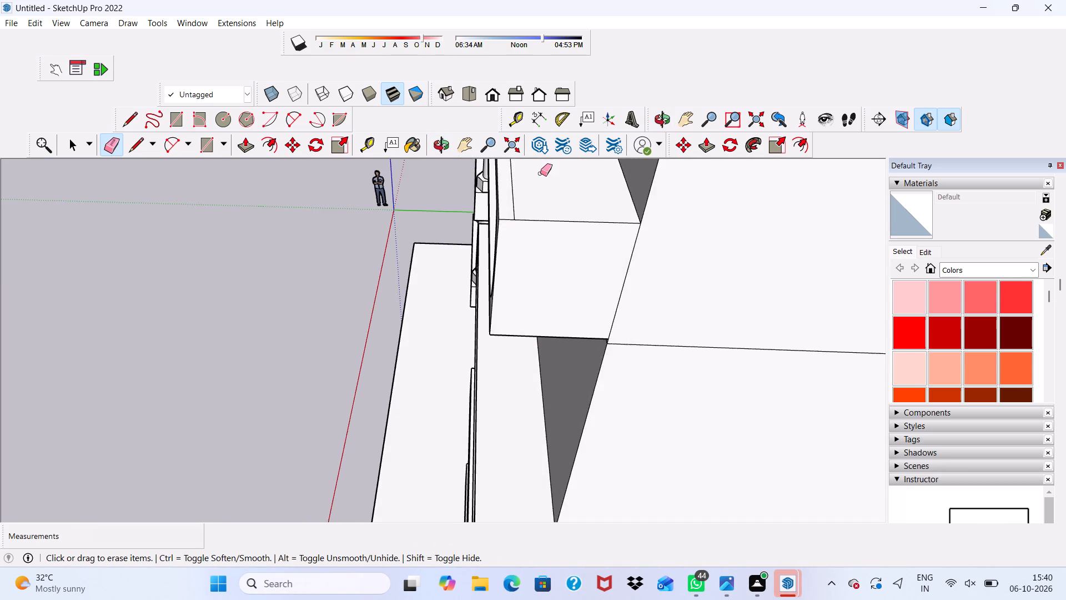
scroll(540, 173, "up", 4)
left_click(498, 222)
Erase the vertical seam line on the left end face of the same ledge.
scroll(495, 224, "down", 5)
middle_click_drag(416, 337, 599, 288)
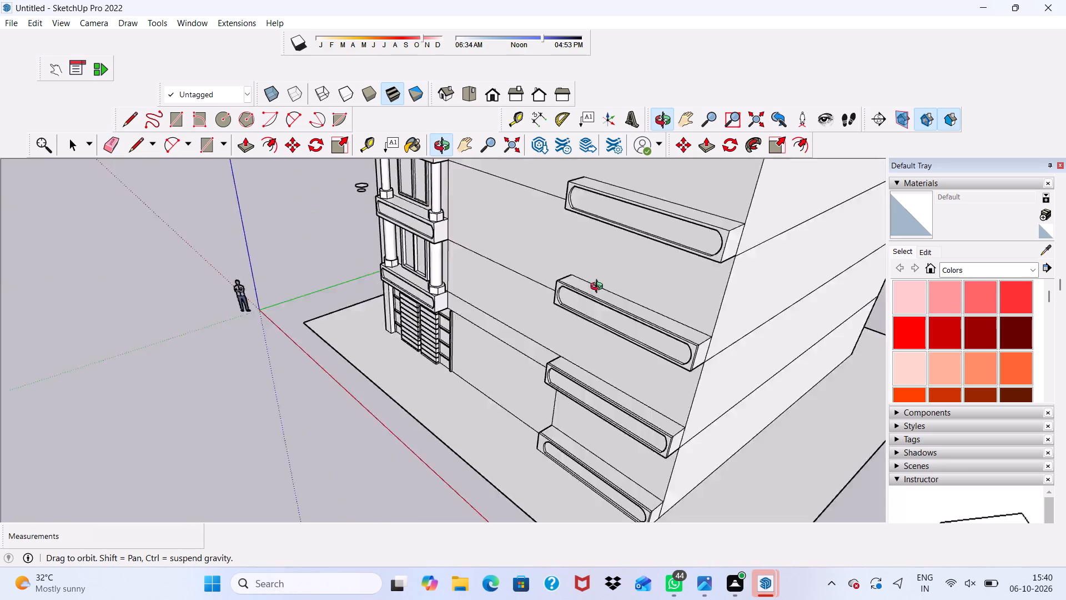
middle_click_drag(599, 288, 770, 188)
scroll(596, 216, "down", 9)
scroll(565, 156, "up", 9)
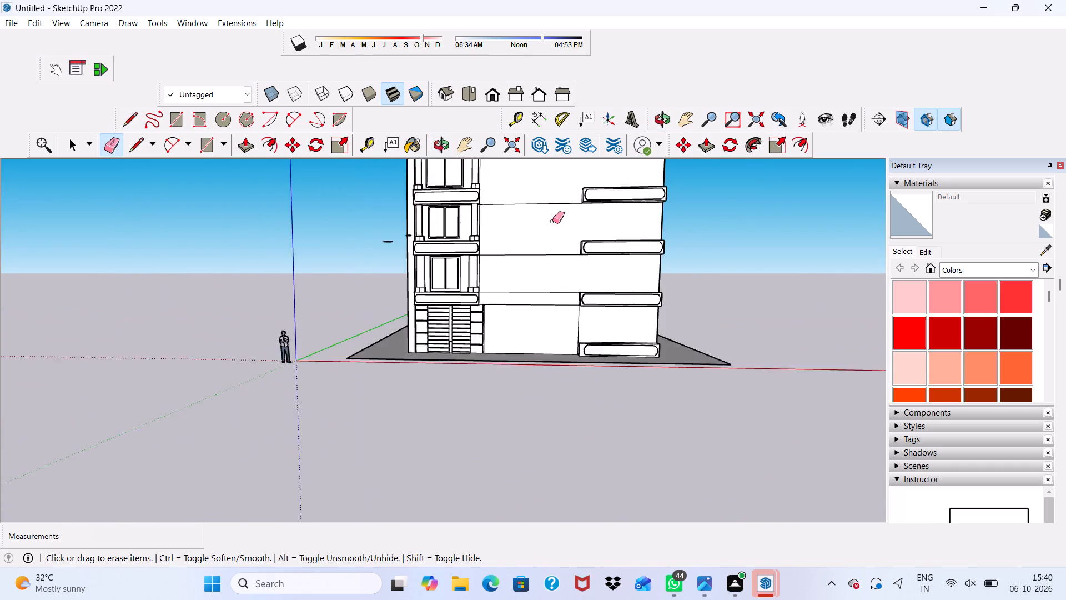
scroll(552, 221, "up", 7)
scroll(552, 220, "down", 12)
scroll(636, 272, "up", 9)
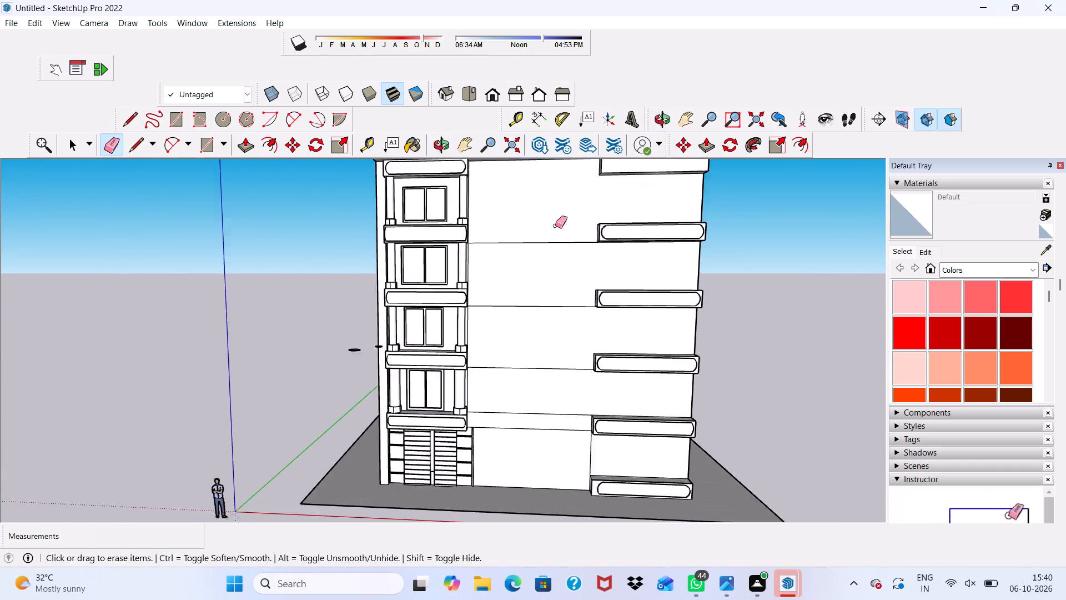
scroll(555, 226, "up", 1)
middle_click_drag(561, 230, 695, 244)
scroll(561, 231, "up", 12)
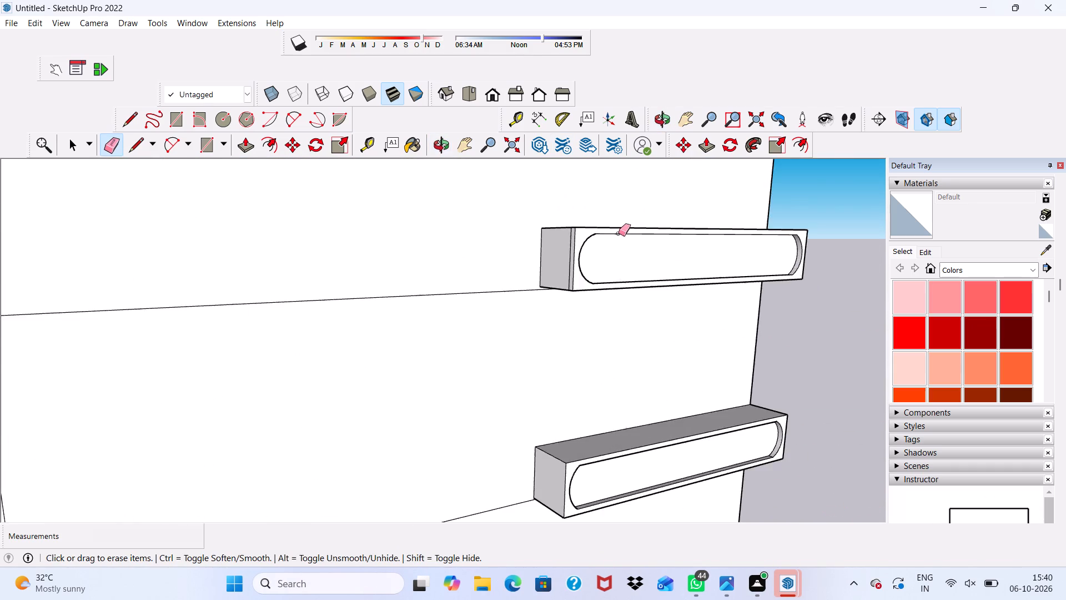
scroll(619, 233, "up", 4)
scroll(579, 259, "up", 5)
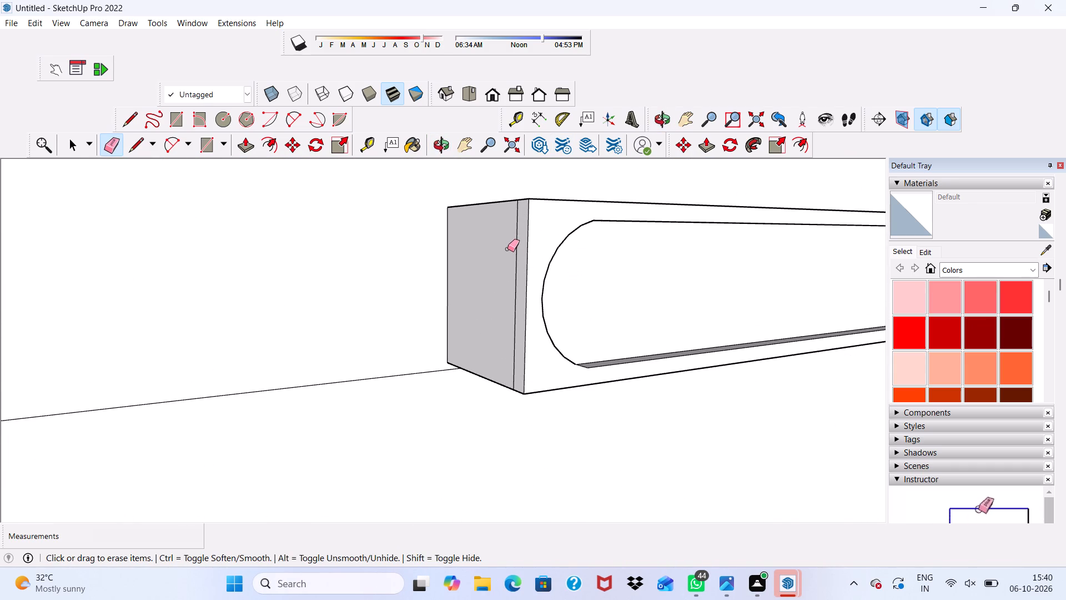
left_click_drag(514, 238, 466, 194)
Erase the vertical seam line on the left end face of the next panelled ledge below.
scroll(466, 194, "down", 5)
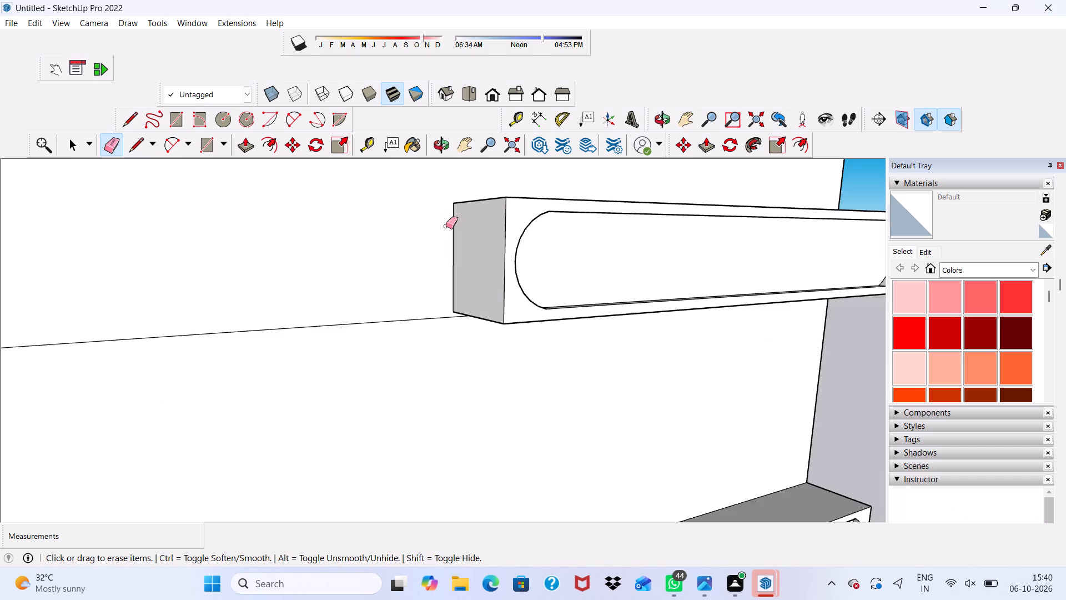
scroll(446, 226, "down", 14)
scroll(504, 301, "up", 1)
scroll(489, 385, "down", 1)
scroll(479, 474, "up", 4)
scroll(489, 381, "down", 1)
scroll(489, 363, "up", 1)
scroll(487, 351, "down", 2)
scroll(365, 584, "up", 2)
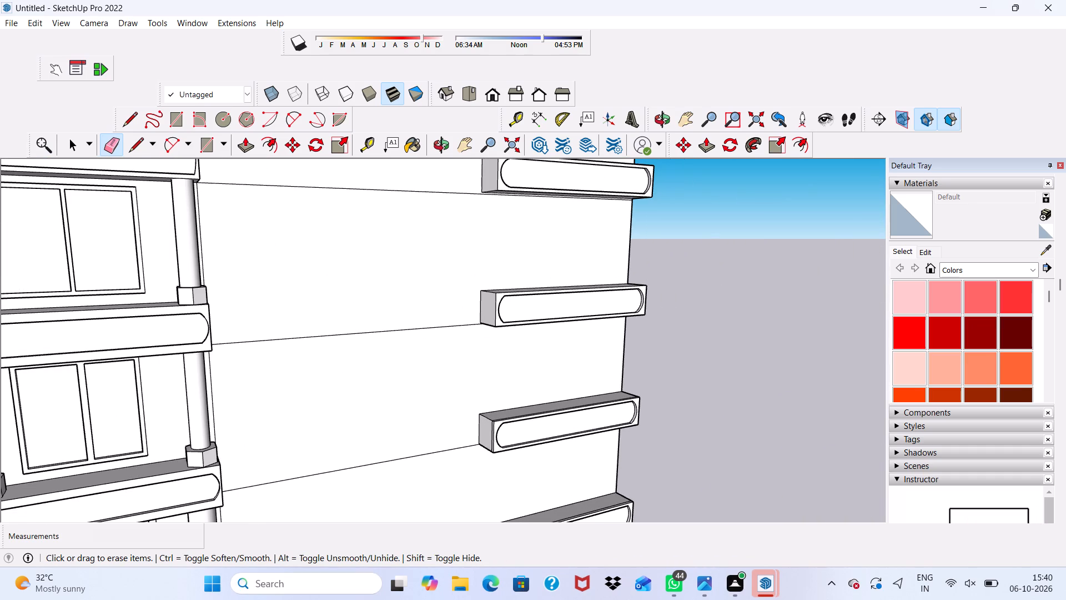
scroll(371, 576, "up", 3)
scroll(470, 487, "up", 16)
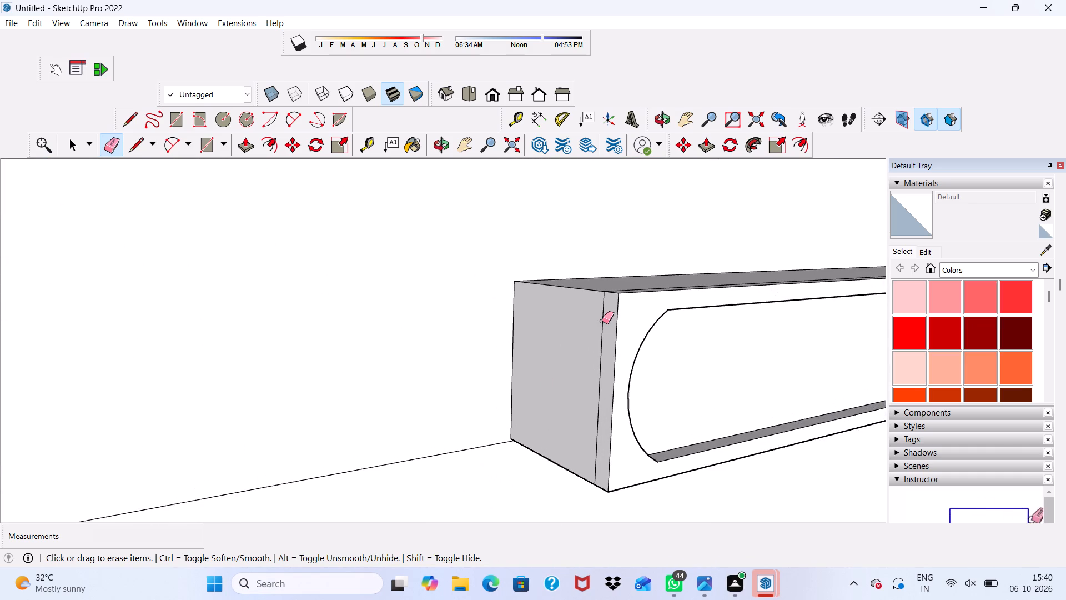
left_click_drag(602, 319, 604, 330)
Erase the seam line running along the top face of that lower ledge.
scroll(588, 311, "down", 9)
scroll(670, 294, "up", 1)
middle_click_drag(675, 312, 657, 373)
scroll(652, 368, "down", 1)
scroll(649, 351, "up", 8)
left_click(641, 302)
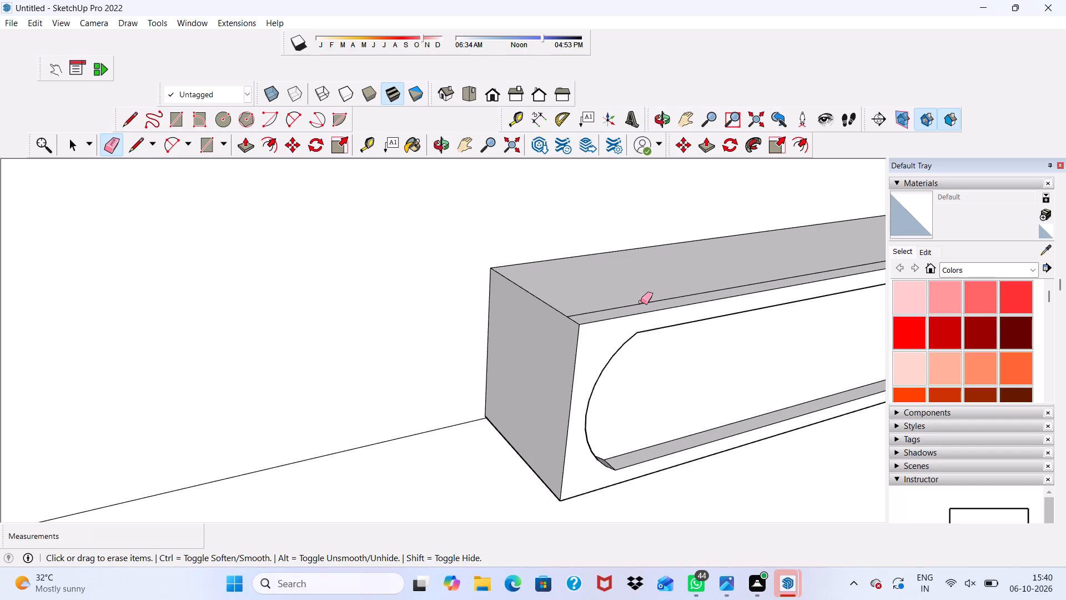
left_click(641, 302)
left_click(643, 304)
Erase the seam line running along the underside of the panelled ledge.
scroll(643, 304, "down", 6)
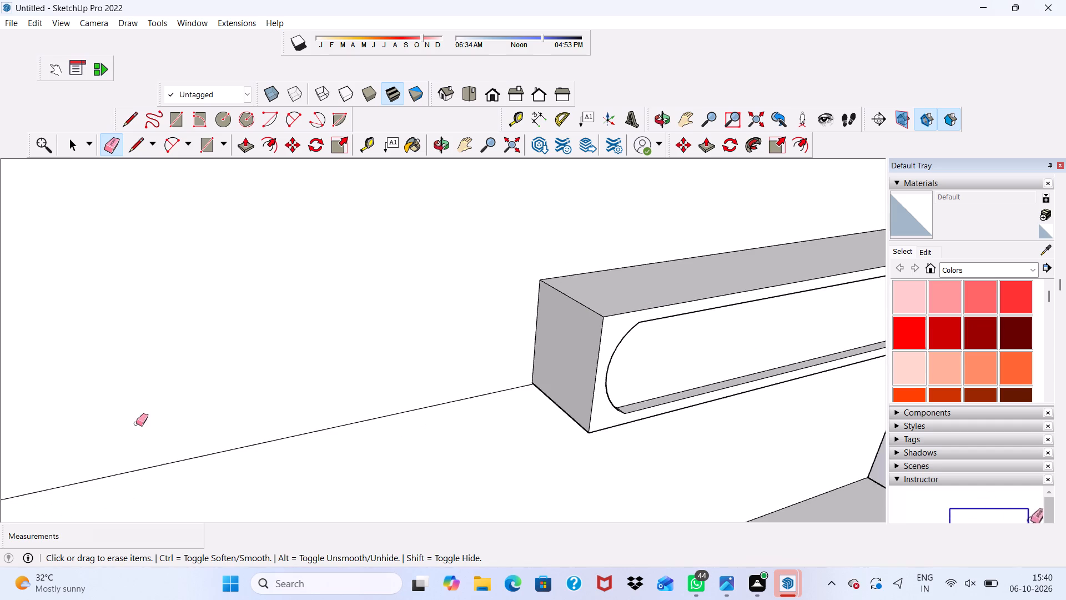
scroll(136, 423, "down", 7)
scroll(357, 372, "up", 2)
scroll(4, 12, "down", 4)
middle_click_drag(237, 73, 271, 0)
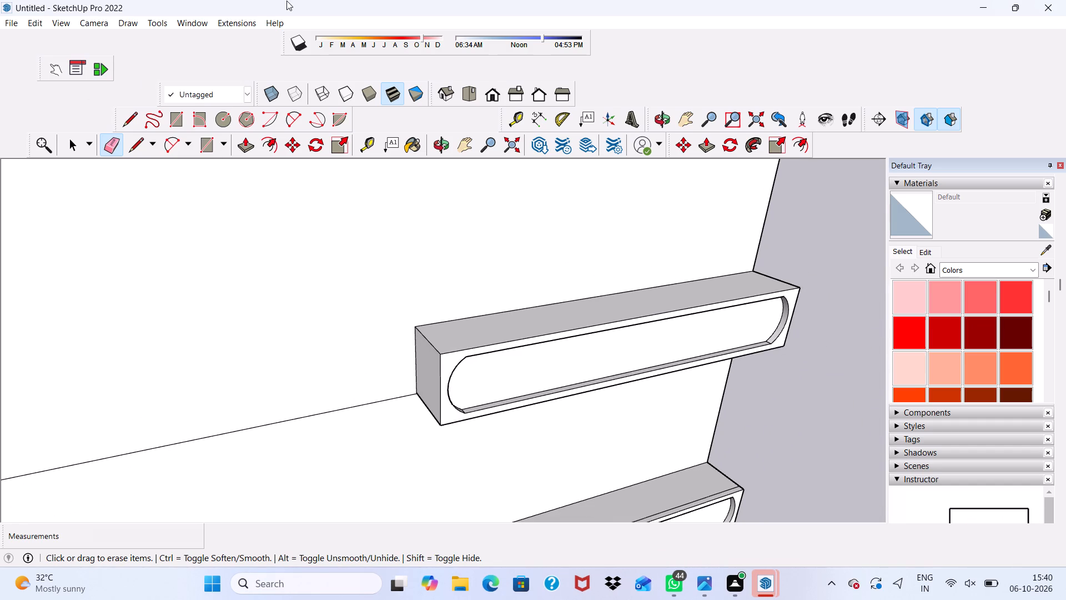
scroll(288, 3, "up", 1)
scroll(395, 0, "down", 4)
scroll(271, 213, "down", 1)
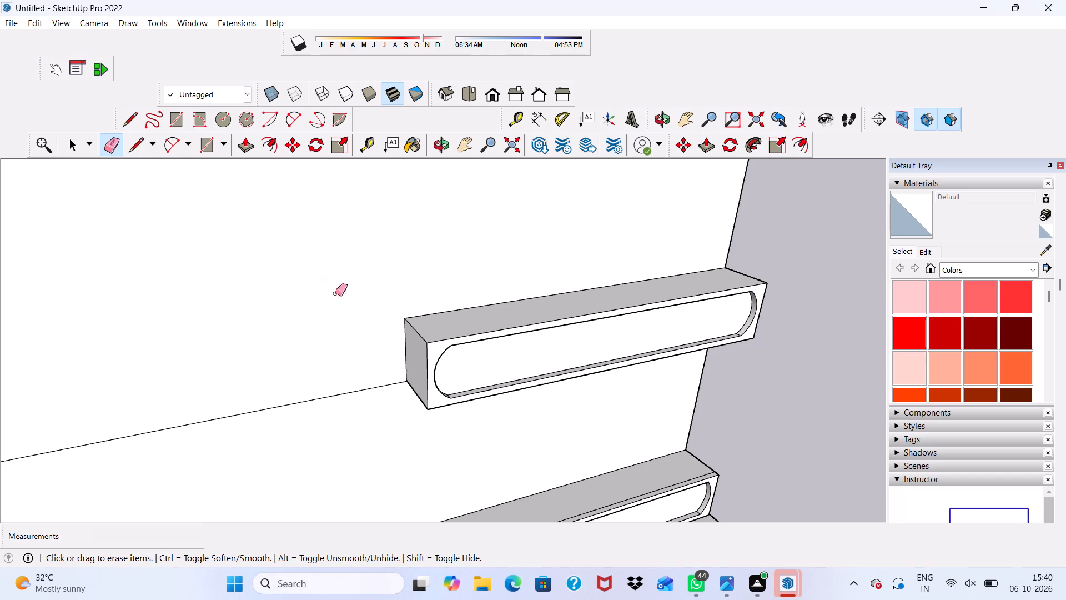
scroll(393, 318, "down", 1)
scroll(481, 422, "down", 2)
middle_click_drag(481, 420, 432, 229)
scroll(467, 348, "up", 12)
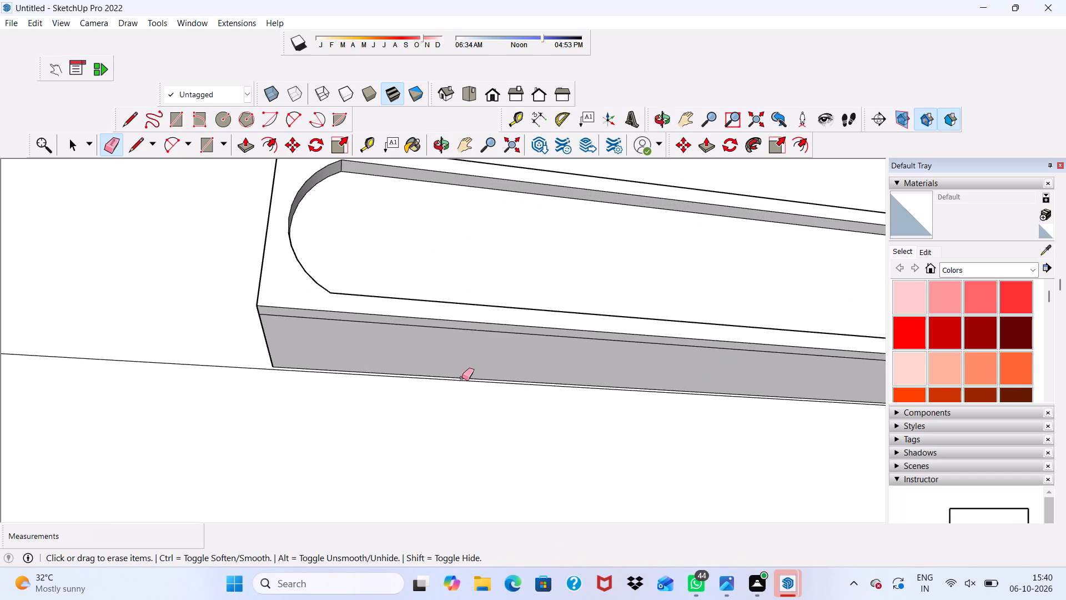
scroll(449, 378, "down", 4)
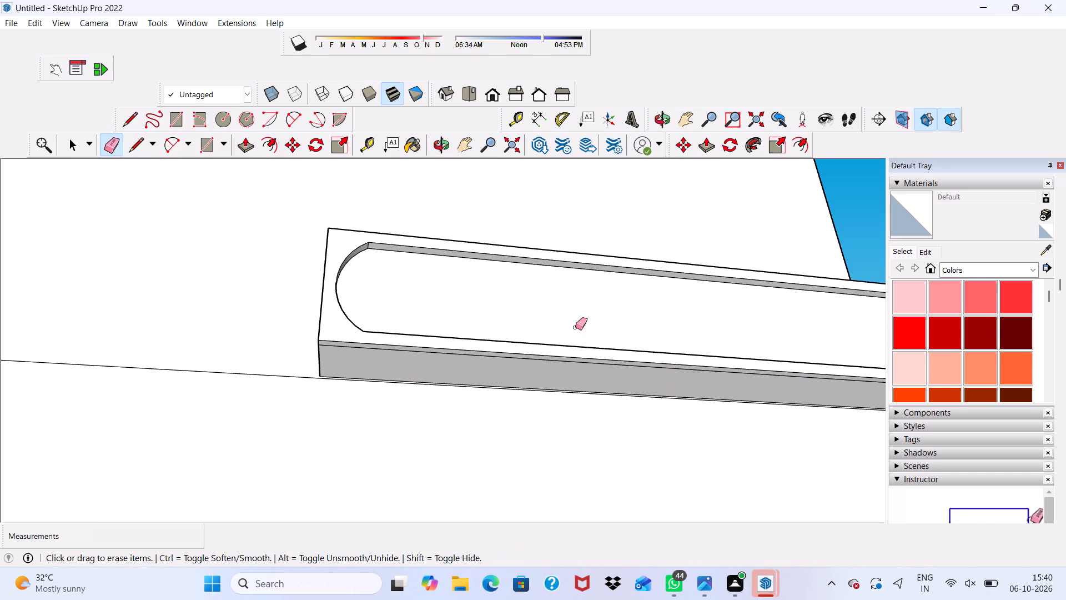
scroll(605, 382, "up", 7)
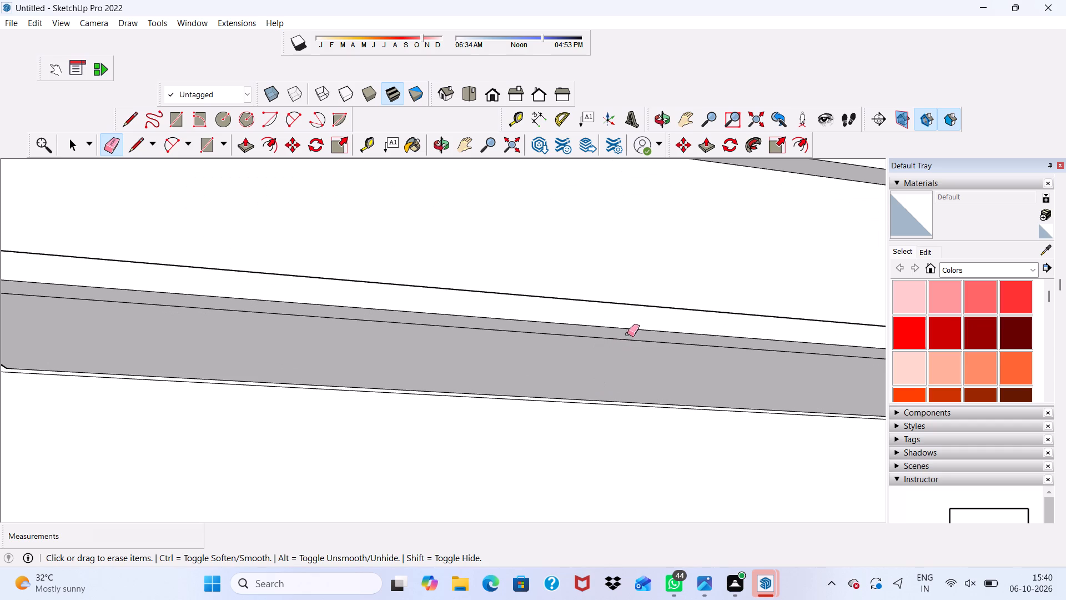
left_click_drag(627, 331, 621, 342)
Erase the vertical seam line on the panelled ledge's end face at the building corner.
scroll(517, 358, "down", 5)
scroll(423, 376, "down", 3)
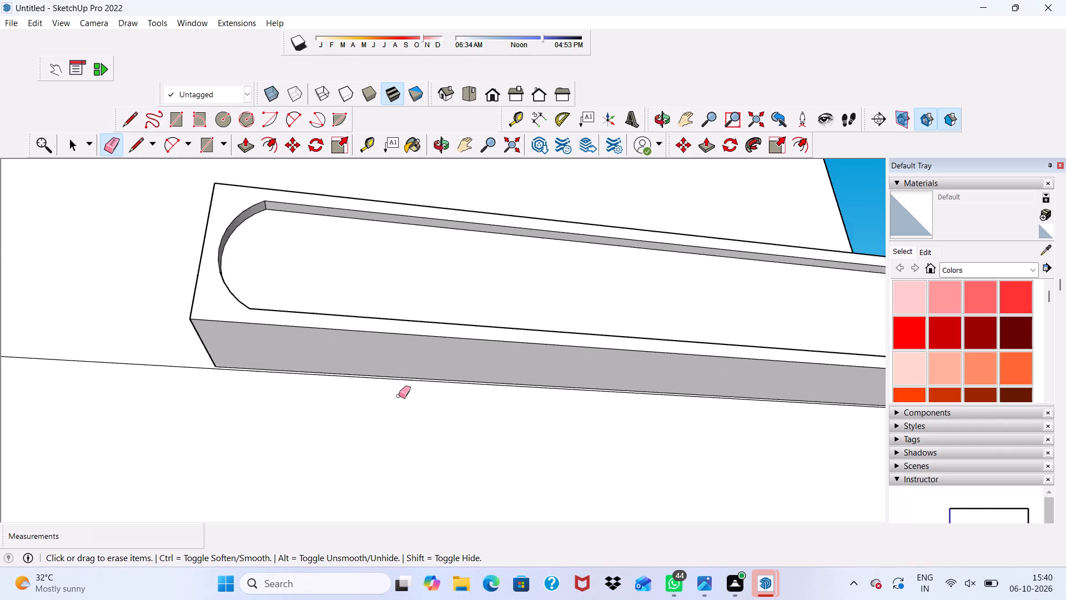
scroll(399, 396, "down", 6)
middle_click_drag(621, 413, 370, 510)
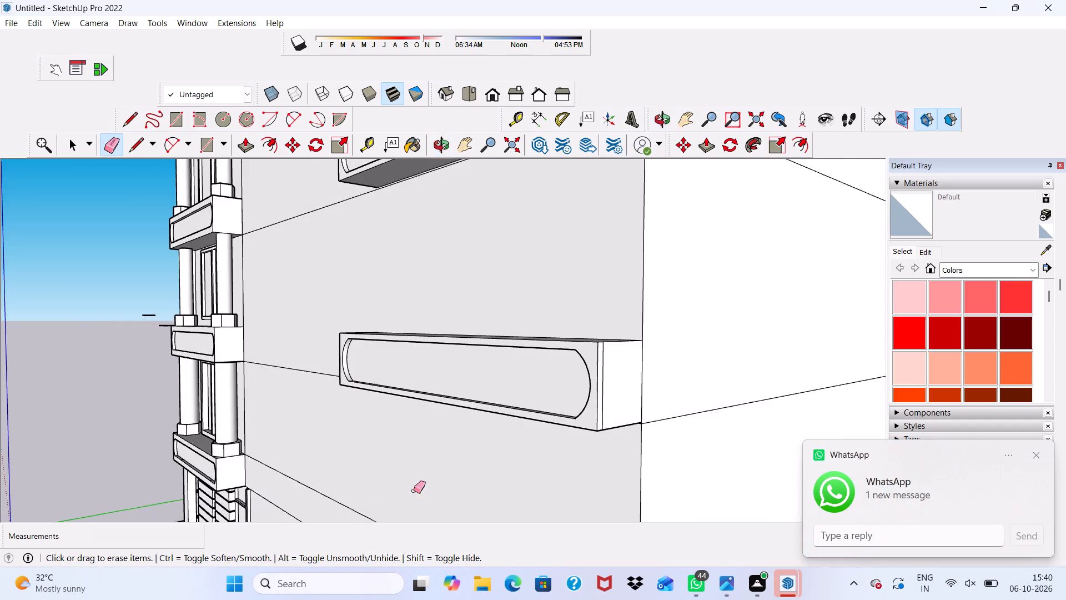
scroll(732, 408, "up", 8)
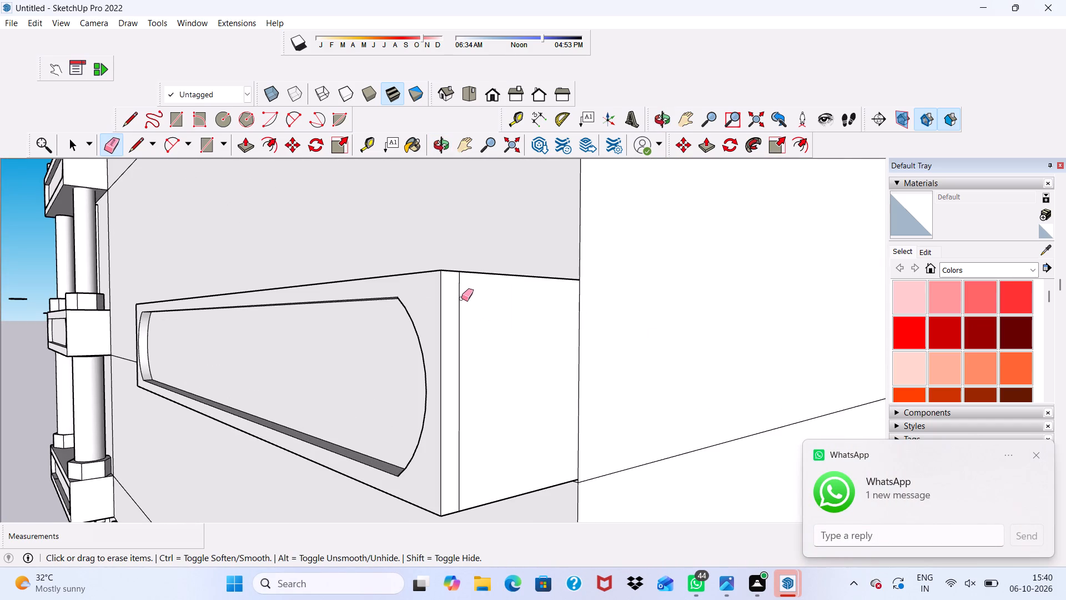
left_click_drag(461, 298, 447, 315)
Examine the panelled ledges and the whole facade for leftover seam lines and ledges still without a panel.
scroll(445, 319, "down", 2)
scroll(445, 319, "up", 1)
scroll(445, 319, "down", 2)
middle_click_drag(320, 370, 551, 418)
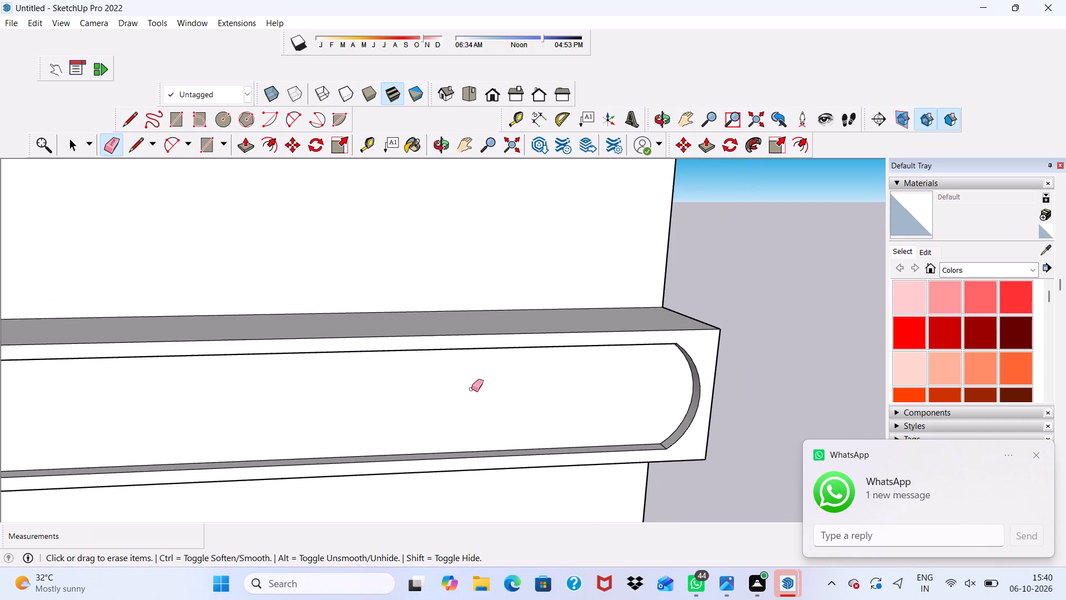
scroll(471, 390, "down", 8)
scroll(496, 409, "up", 1)
scroll(496, 410, "down", 6)
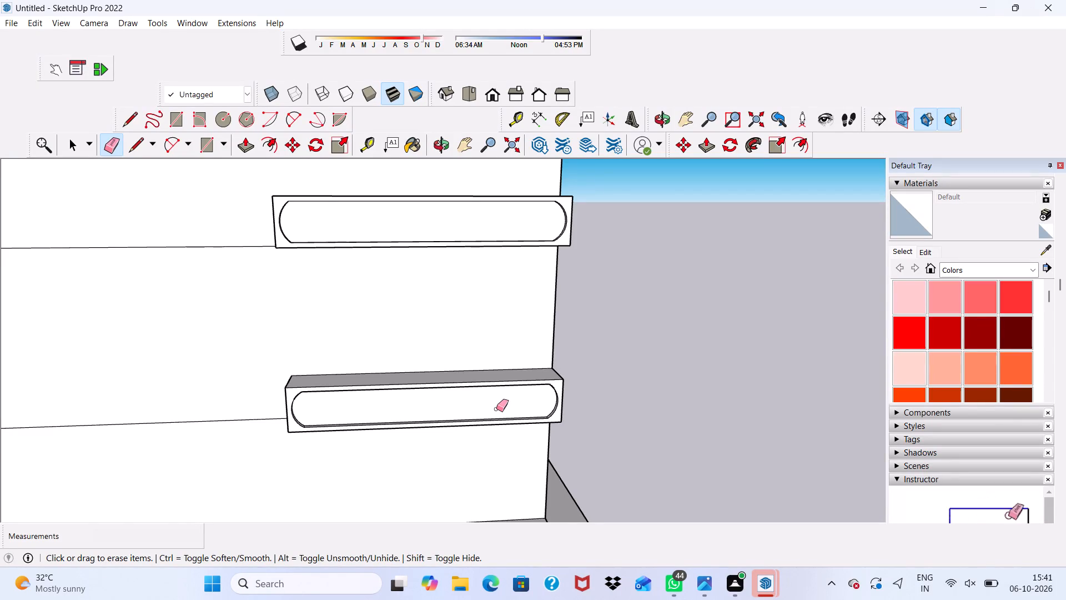
scroll(496, 409, "down", 1)
scroll(496, 409, "up", 1)
scroll(496, 409, "down", 7)
scroll(496, 409, "up", 1)
scroll(520, 371, "down", 2)
key("space")
scroll(505, 398, "down", 4)
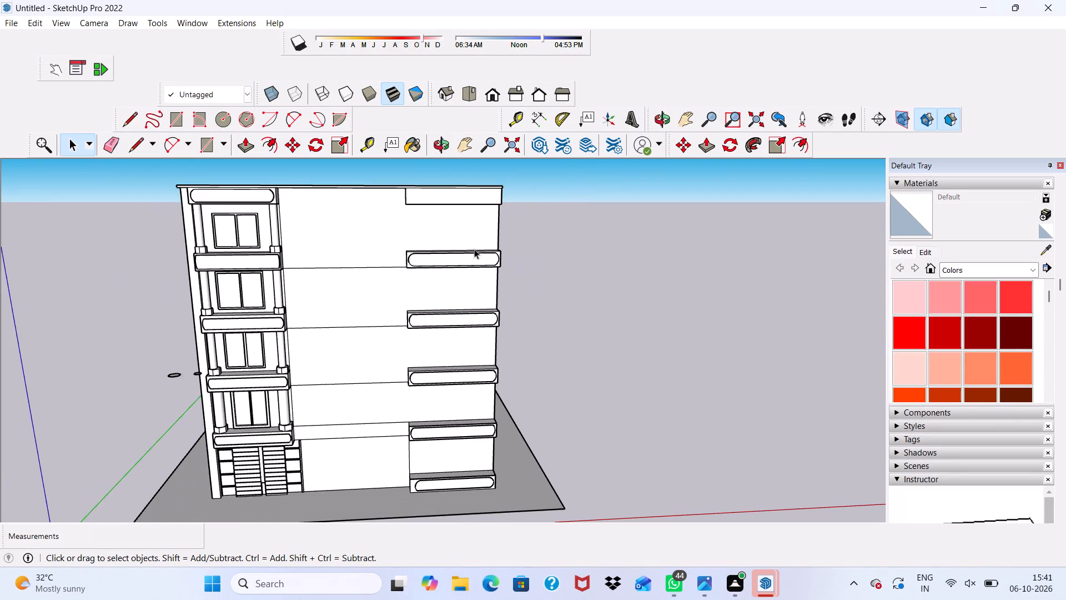
scroll(465, 230, "down", 2)
scroll(450, 167, "up", 3)
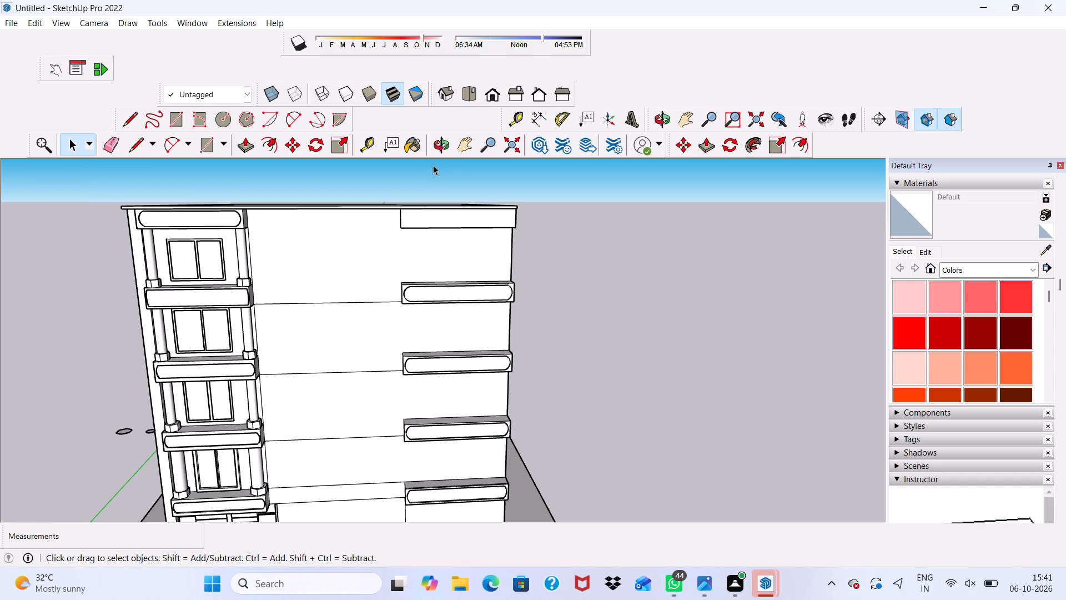
scroll(441, 146, "down", 8)
scroll(444, 181, "up", 1)
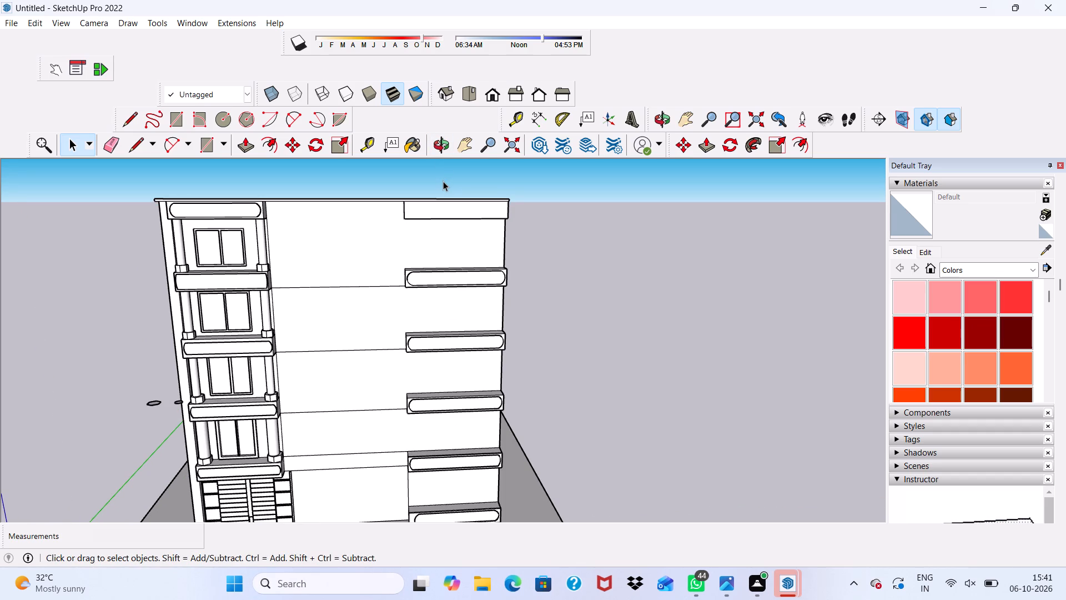
scroll(443, 181, "down", 3)
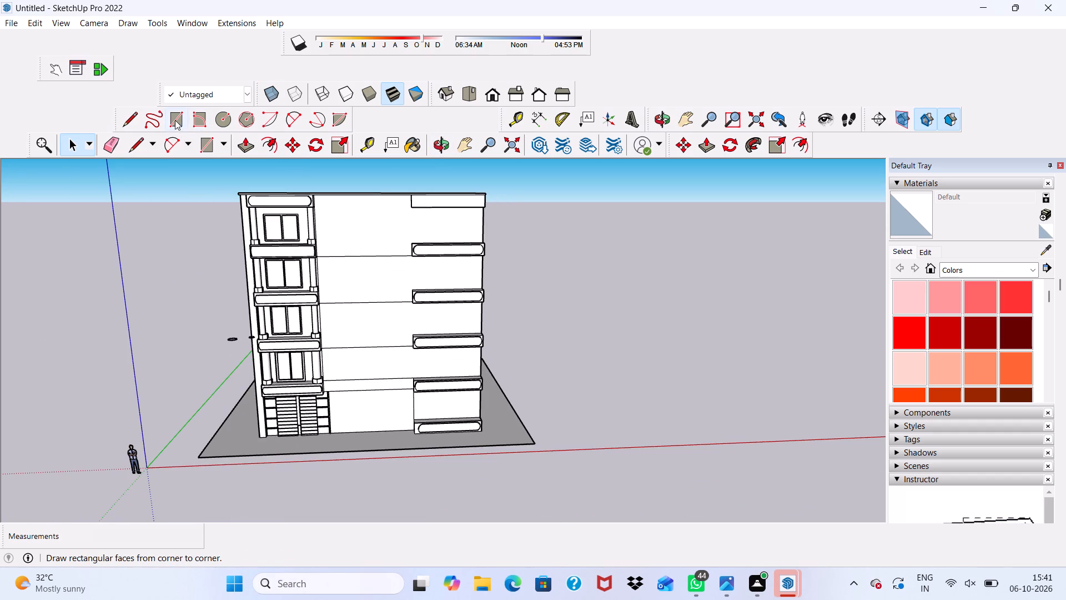
scroll(318, 160, "up", 2)
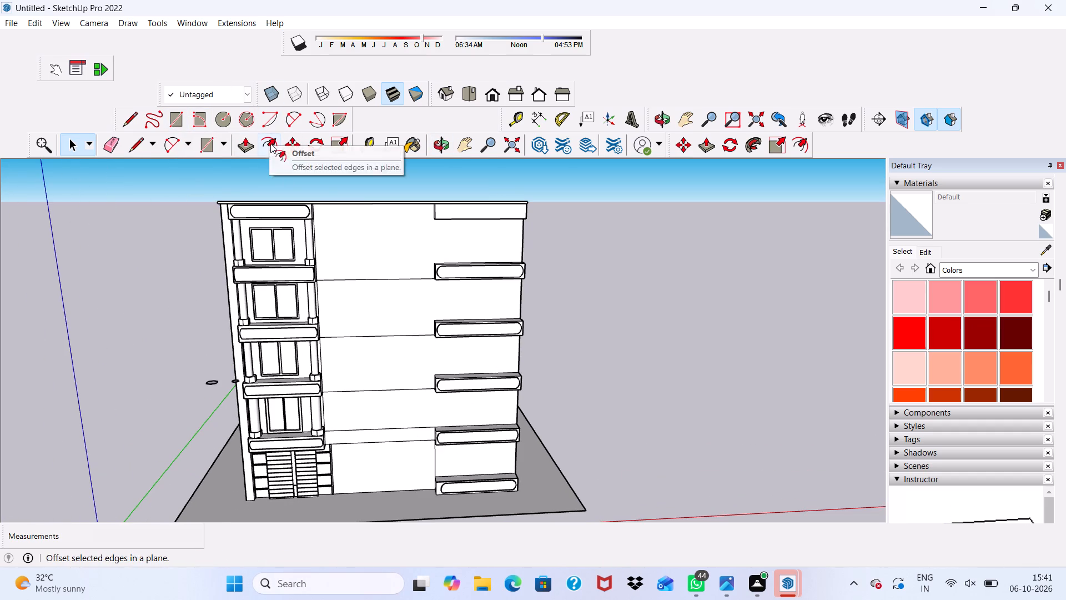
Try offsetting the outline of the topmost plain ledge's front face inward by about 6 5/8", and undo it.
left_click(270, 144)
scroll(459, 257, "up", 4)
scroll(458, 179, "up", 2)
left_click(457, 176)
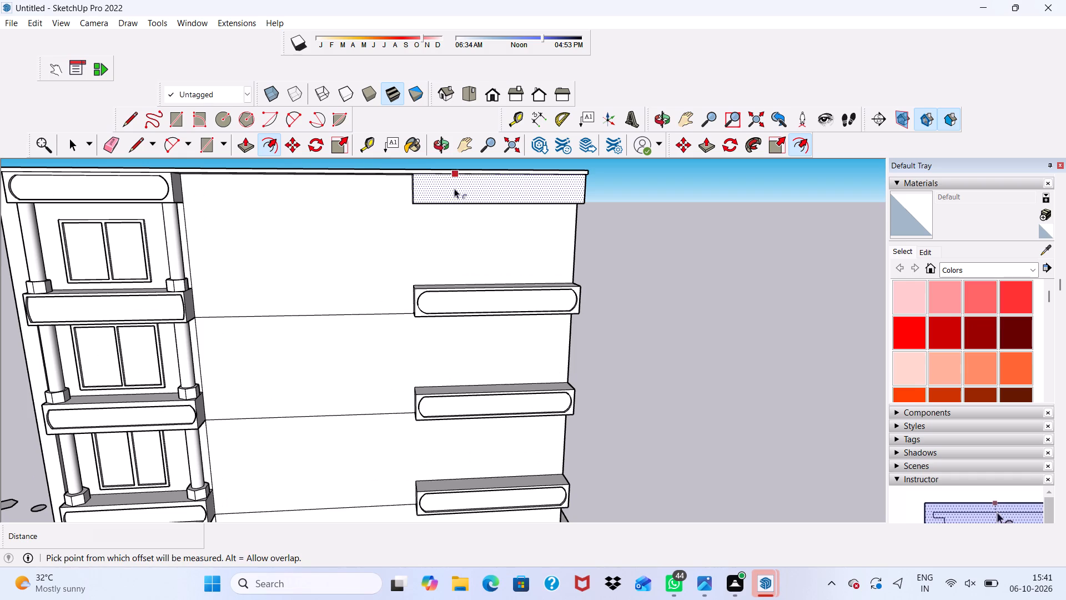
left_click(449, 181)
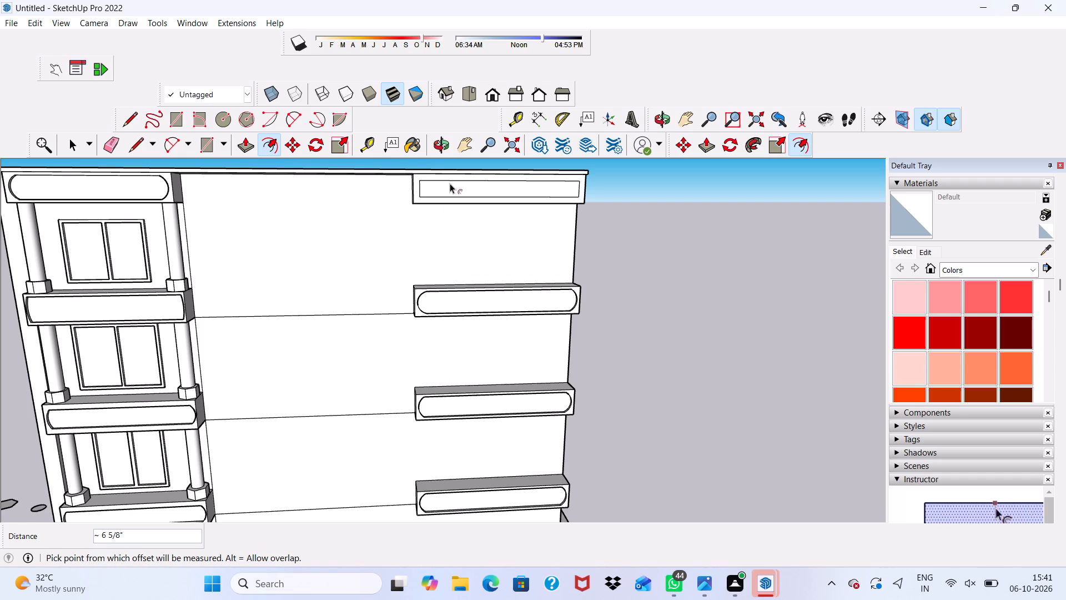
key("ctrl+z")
Offset the outline of the topmost ledge's front face inward by 3".
scroll(450, 182, "up", 4)
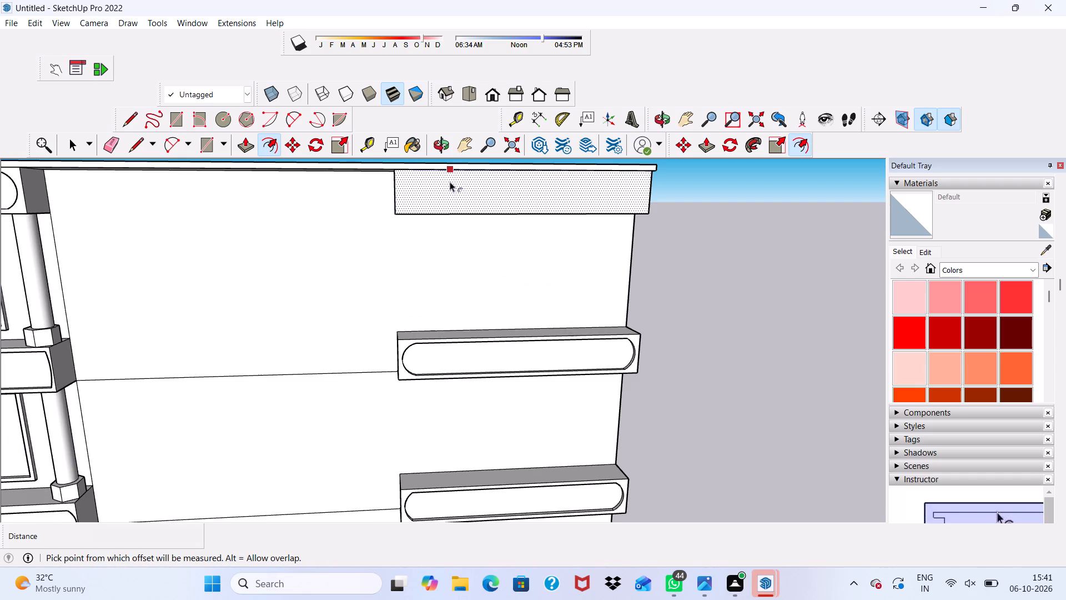
left_click(449, 181)
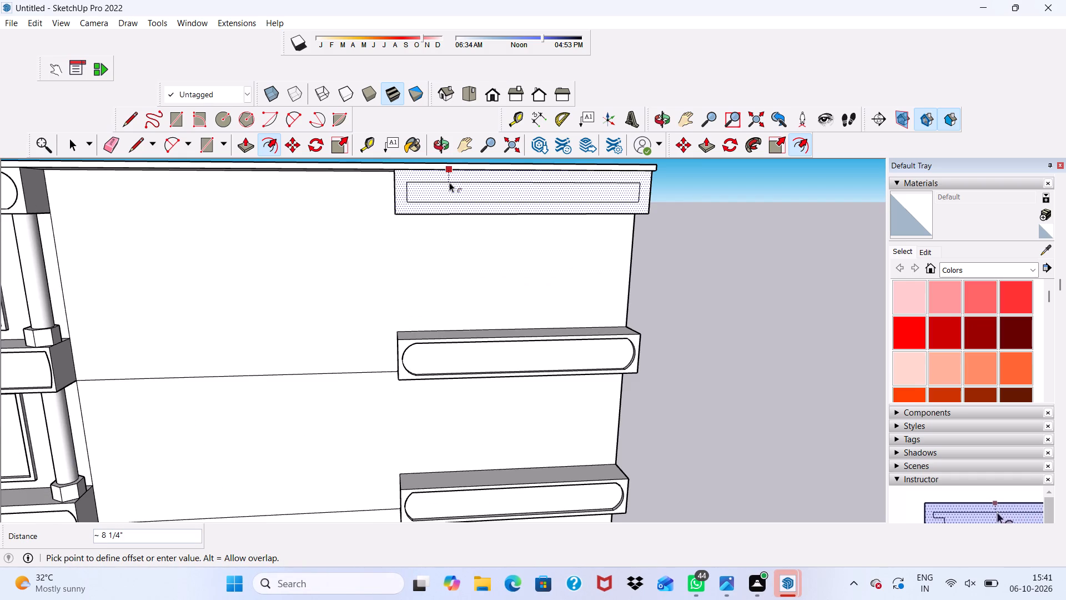
key("3")
key("shift+quotedbl")
key("Return")
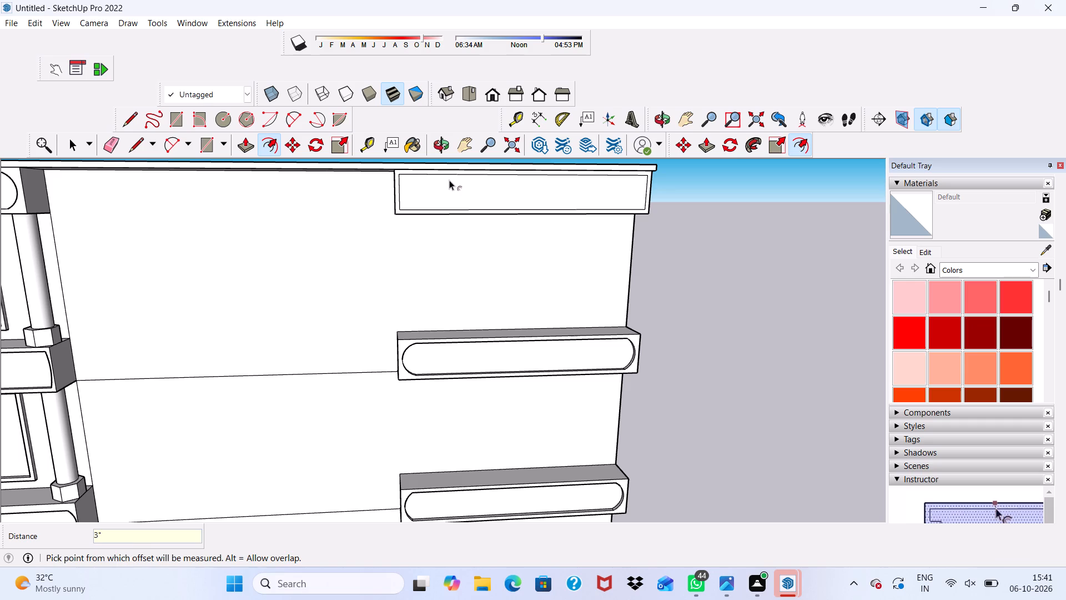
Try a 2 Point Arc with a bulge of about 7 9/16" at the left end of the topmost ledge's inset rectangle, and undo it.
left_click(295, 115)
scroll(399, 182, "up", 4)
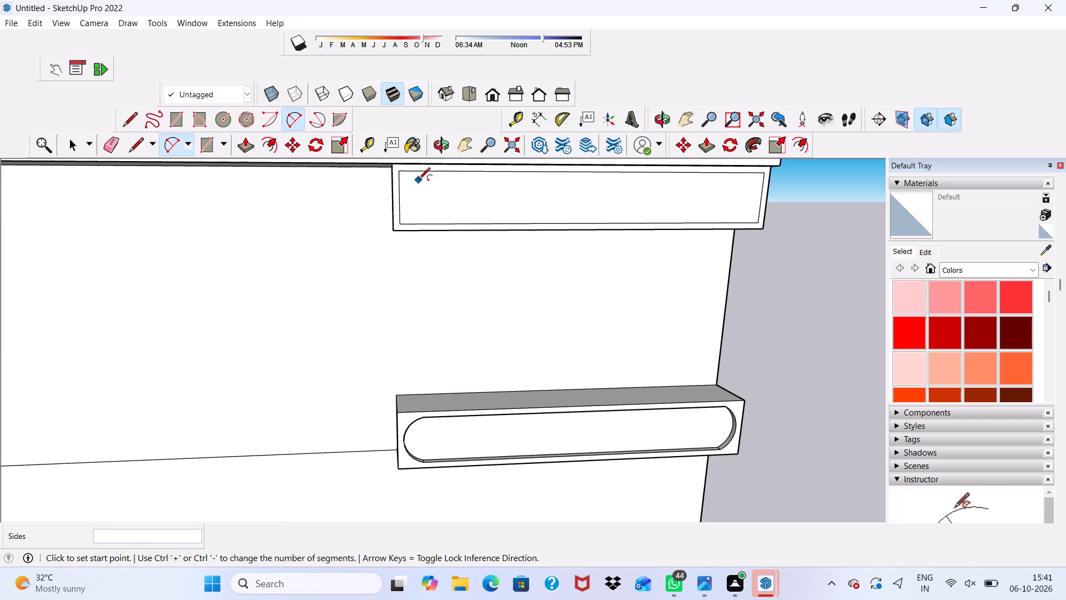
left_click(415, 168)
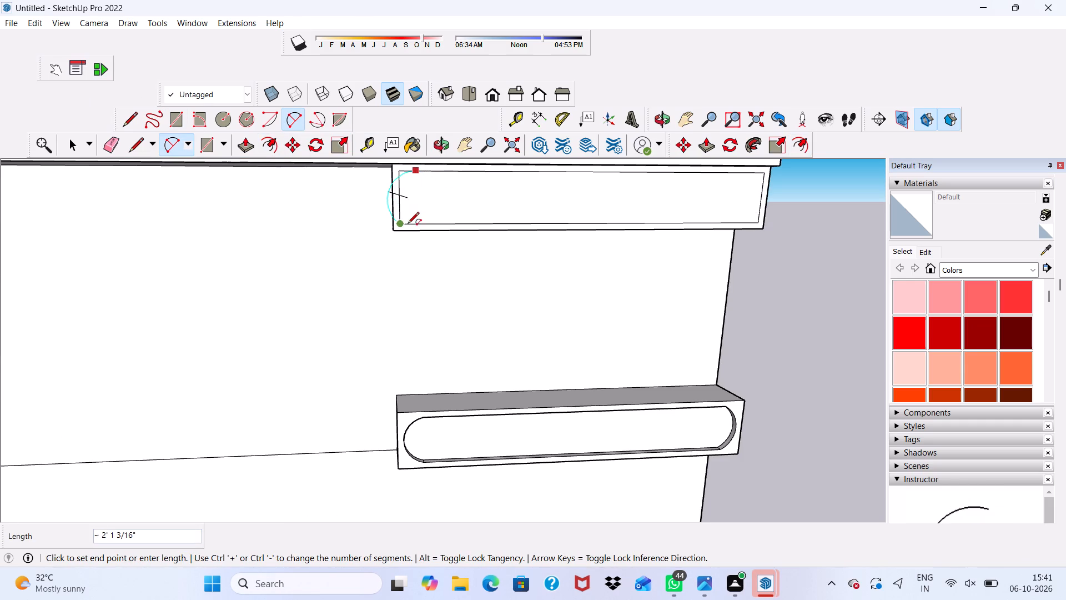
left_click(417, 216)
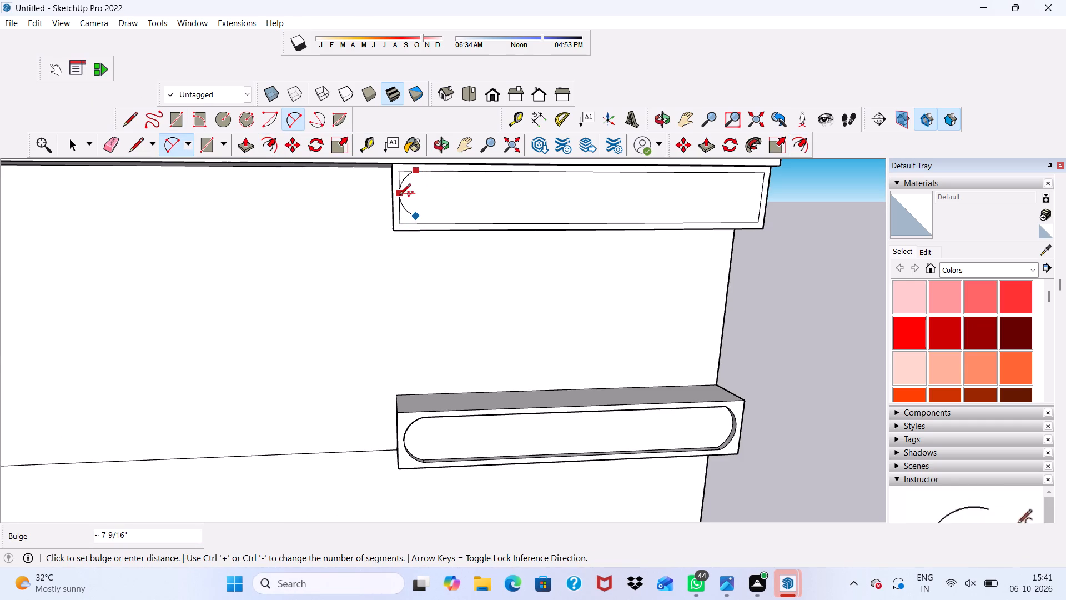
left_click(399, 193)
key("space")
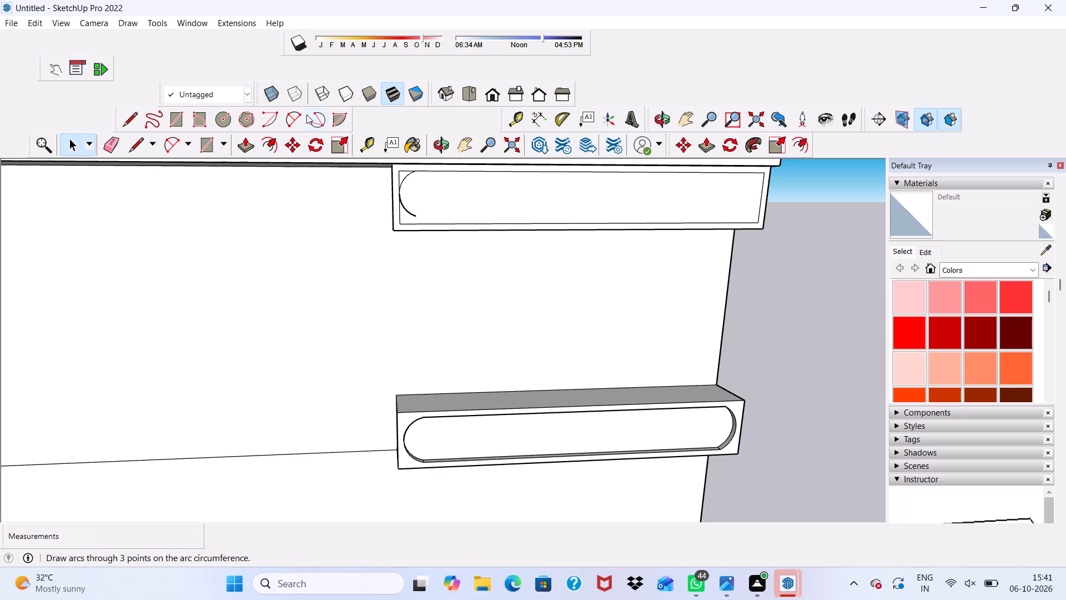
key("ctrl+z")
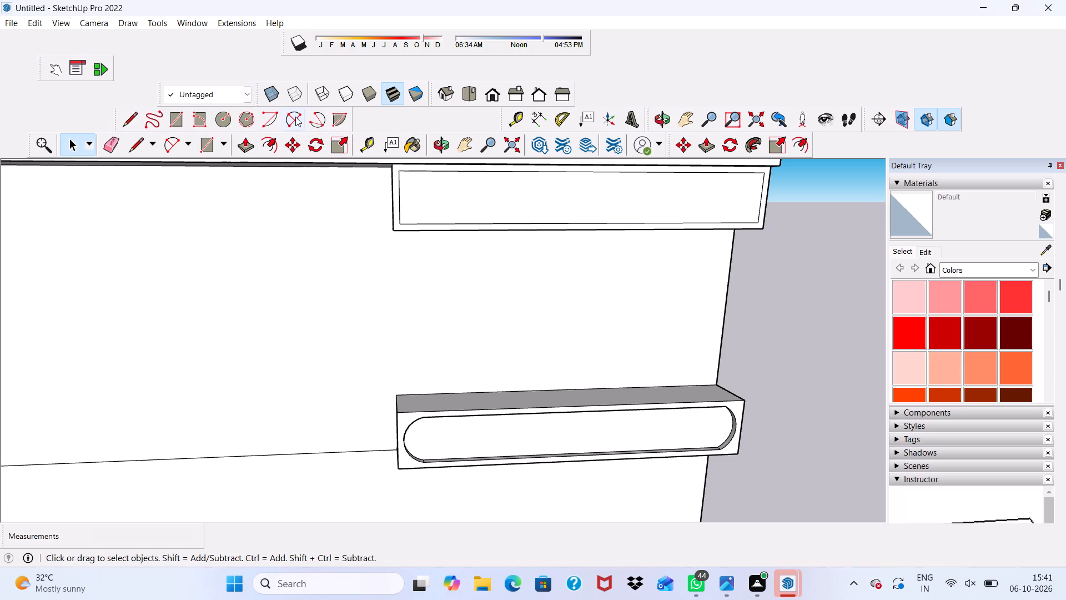
Draw a 2 Point Arc between the inset rectangle's long edges at its left end, bulging about 8 7/8" to the short edge.
left_click(289, 114)
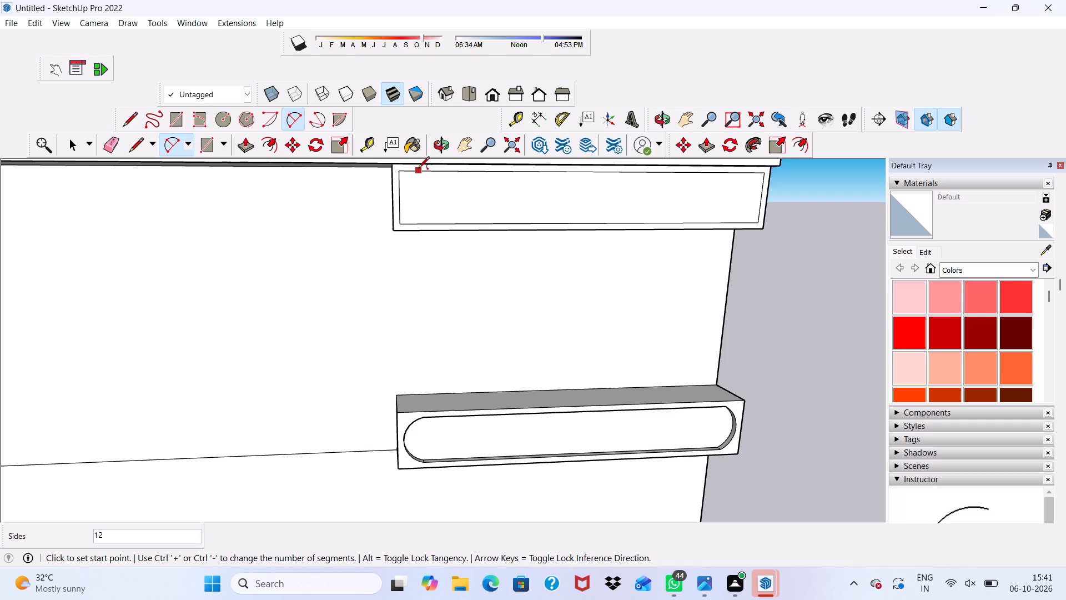
left_click(418, 168)
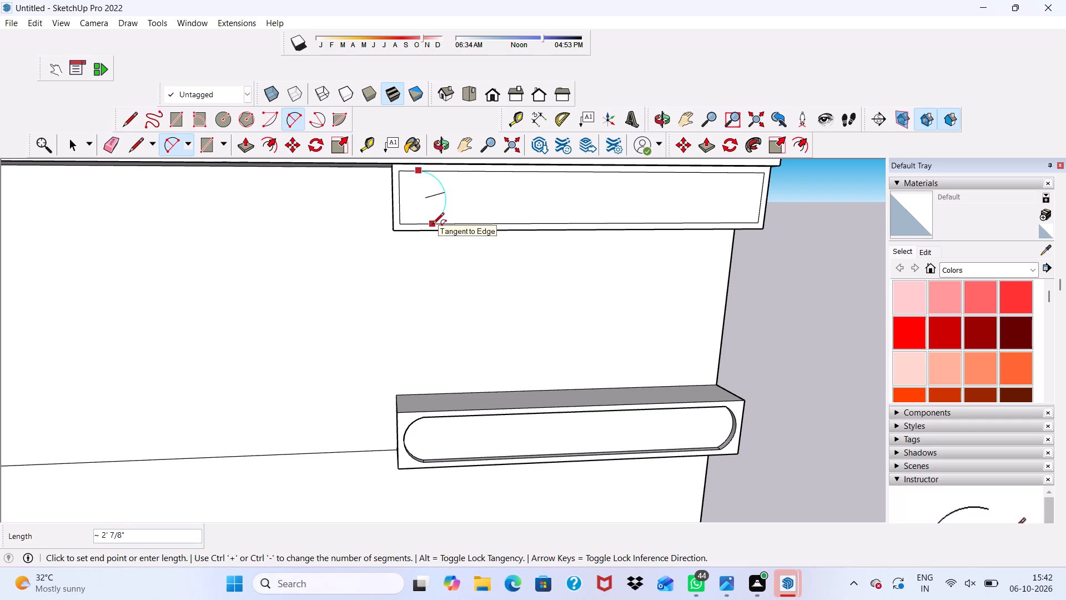
left_click(417, 223)
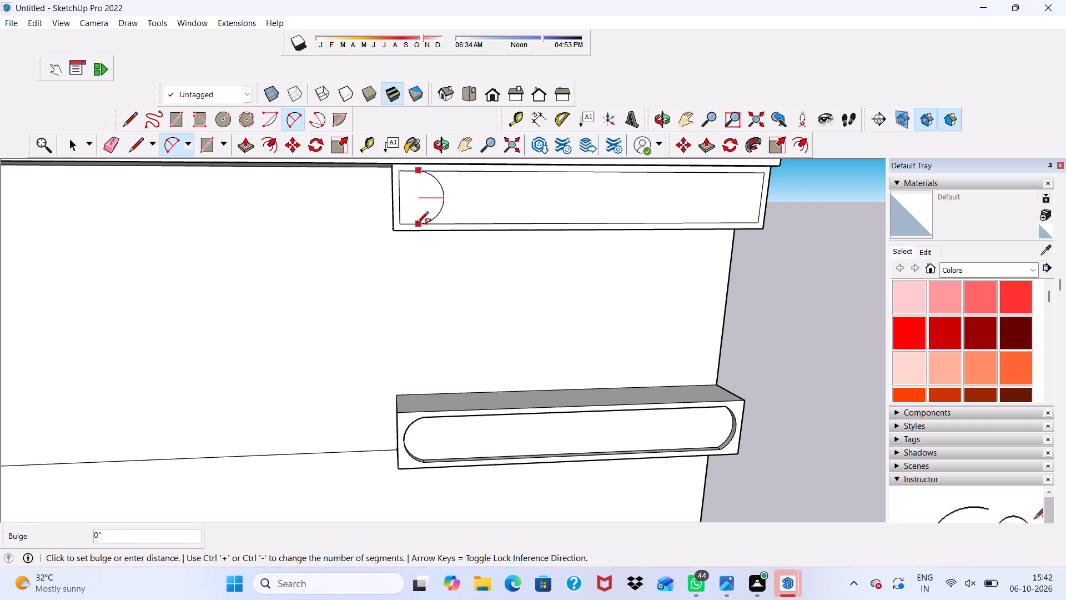
left_click(400, 191)
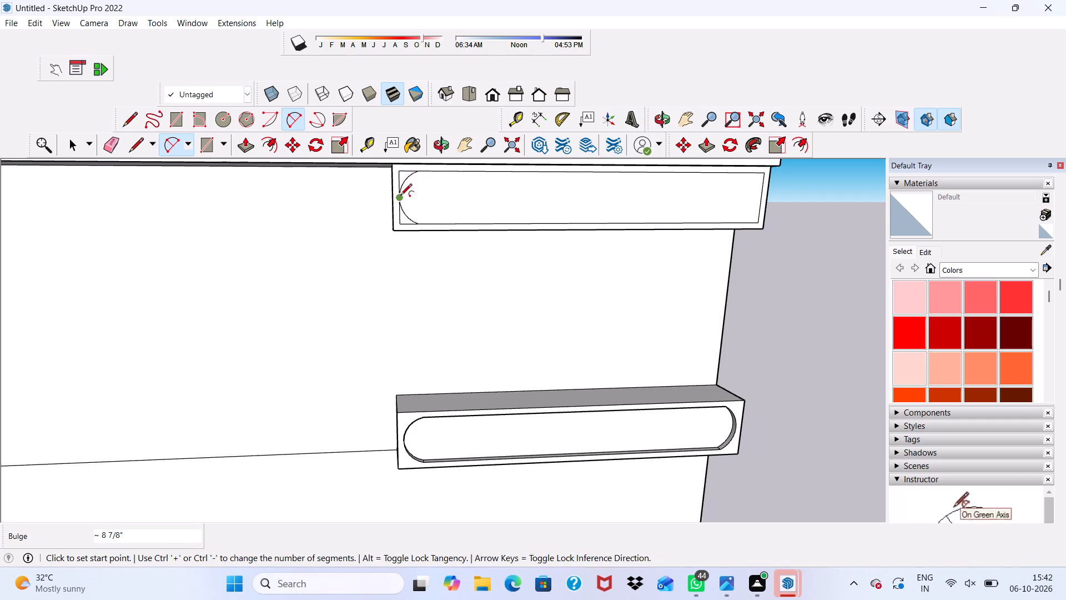
Draw a 2 Point Arc between the topmost ledge's inset long edges at the right end, bulging about 10 3/16" to the short edge.
scroll(415, 213, "down", 3)
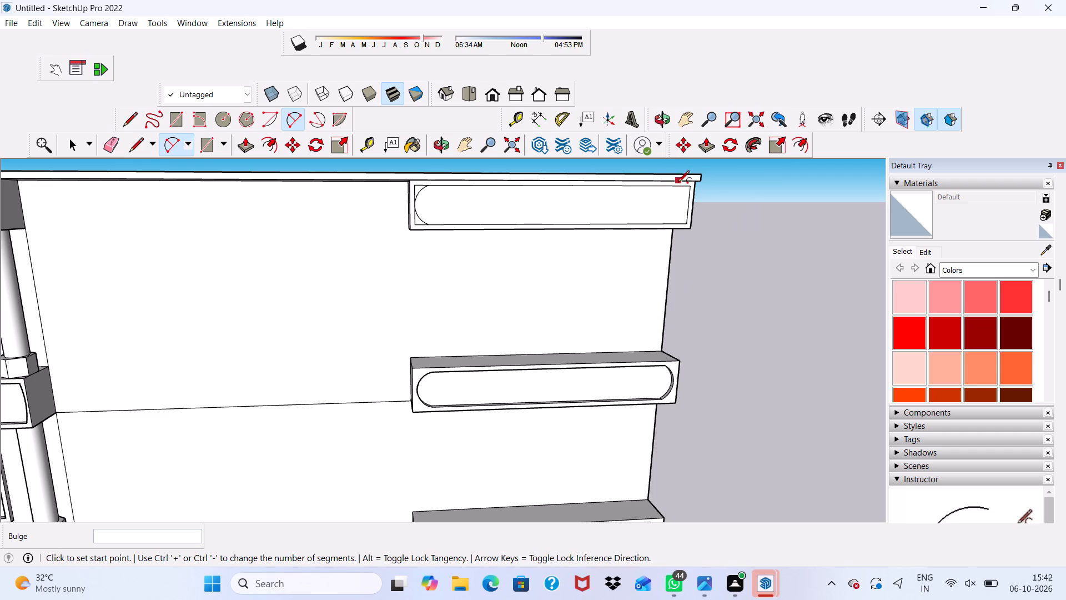
left_click(675, 187)
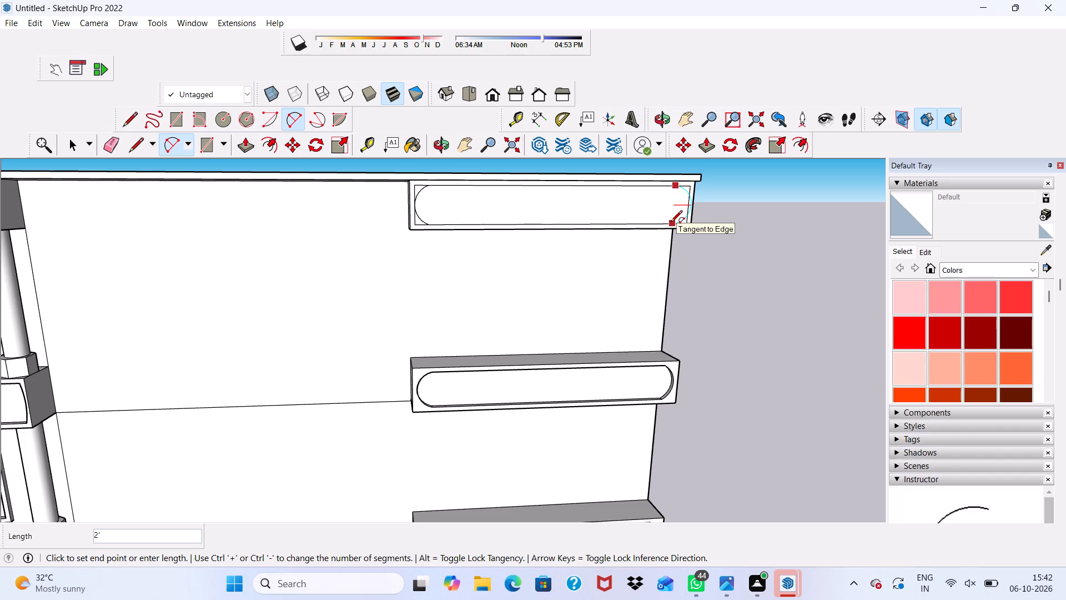
scroll(672, 224, "up", 6)
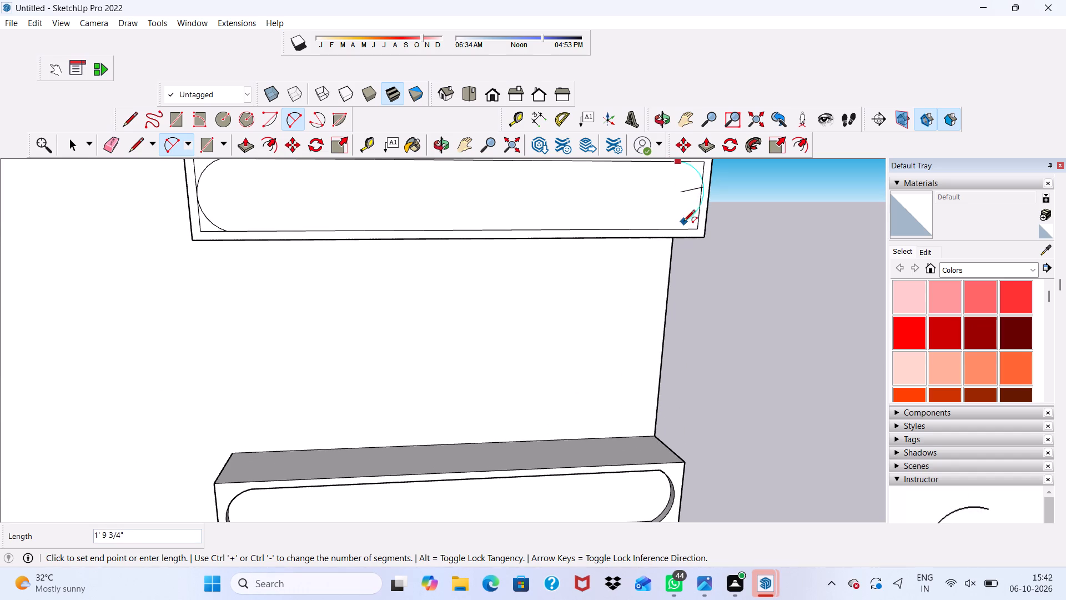
left_click(673, 228)
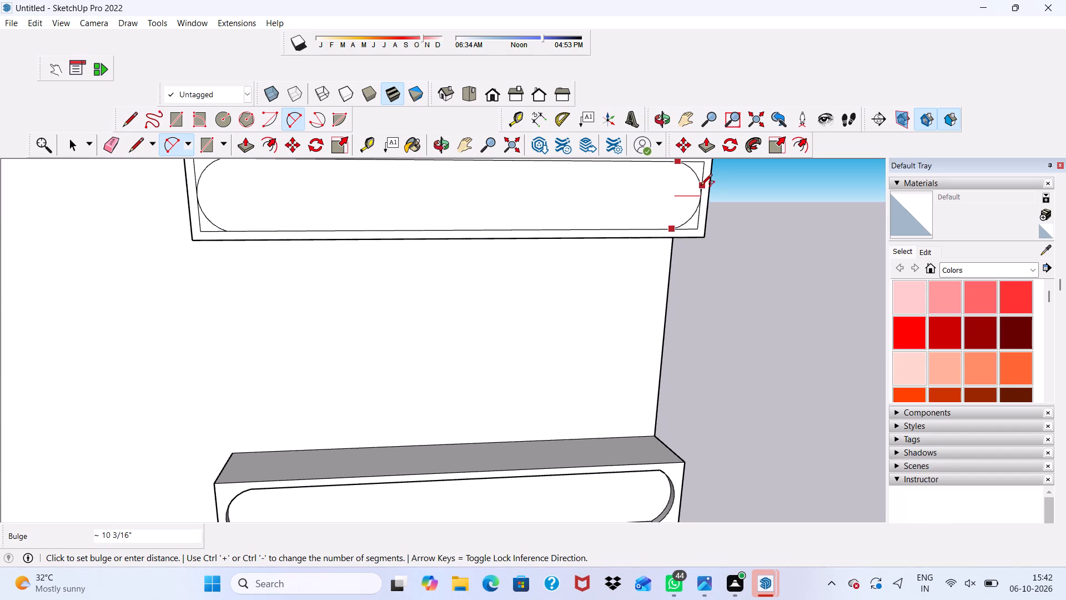
left_click(701, 182)
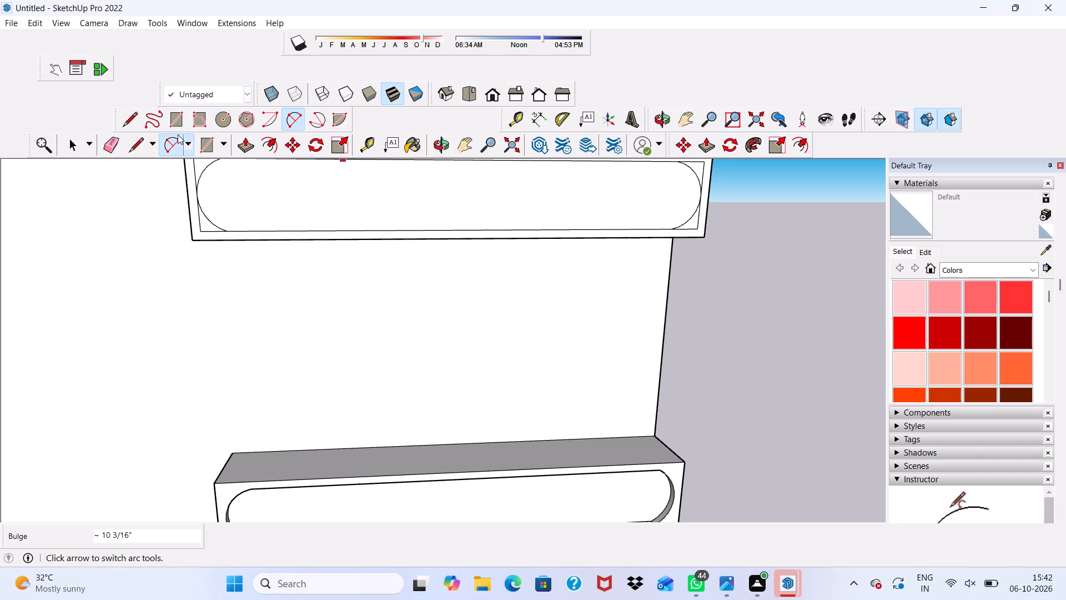
Erase the leftover corner lines of the inset rectangle outside the arc at the topmost ledge's left end.
left_click(111, 145)
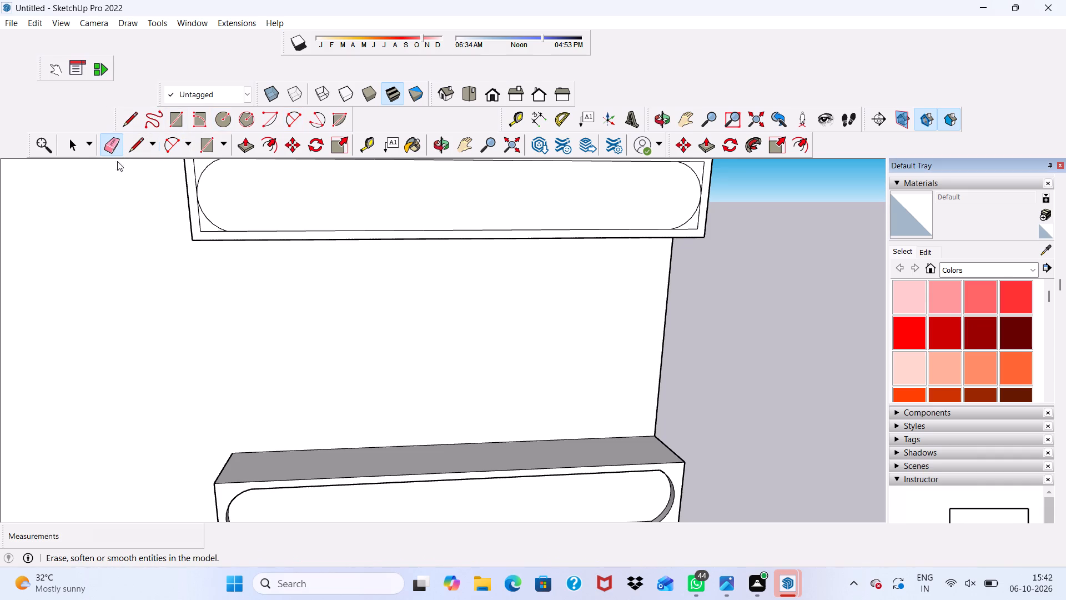
scroll(177, 203, "up", 9)
left_click(218, 213)
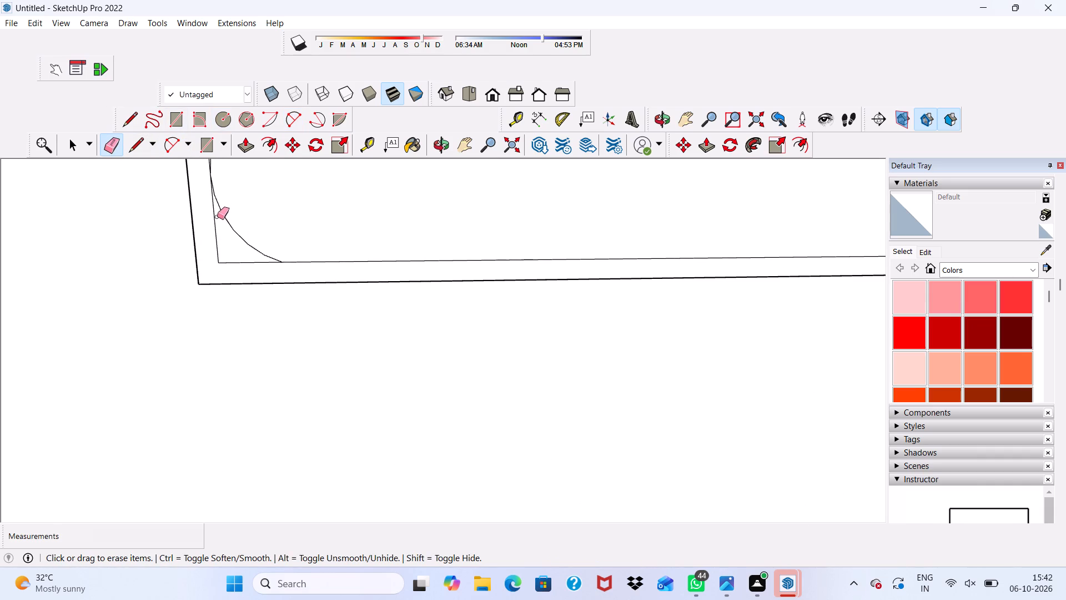
left_click_drag(217, 221, 214, 237)
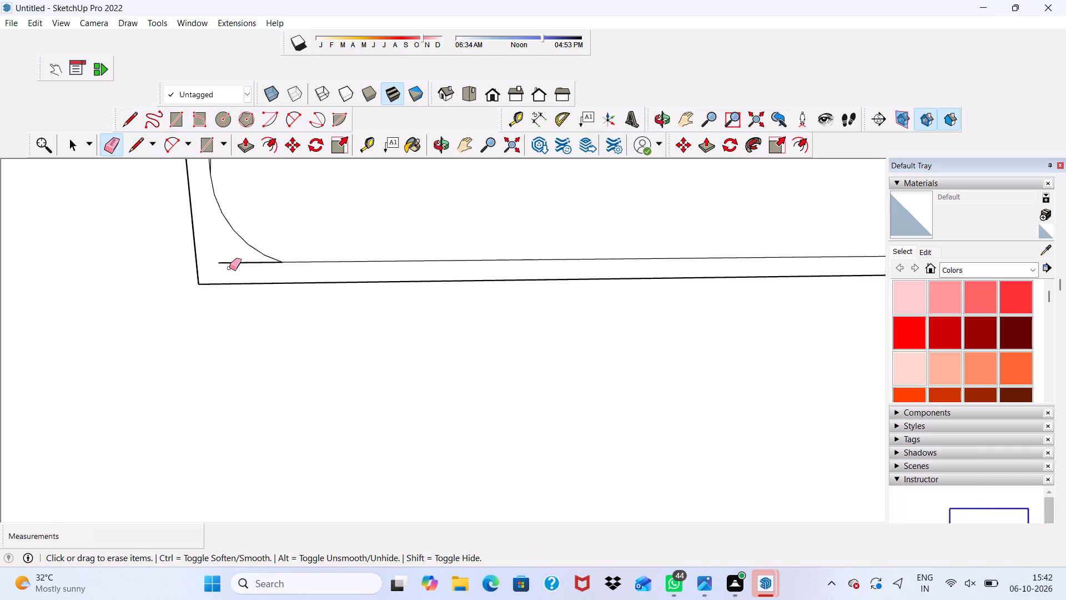
left_click_drag(229, 265, 233, 255)
scroll(233, 255, "down", 10)
scroll(234, 256, "up", 2)
scroll(234, 256, "down", 2)
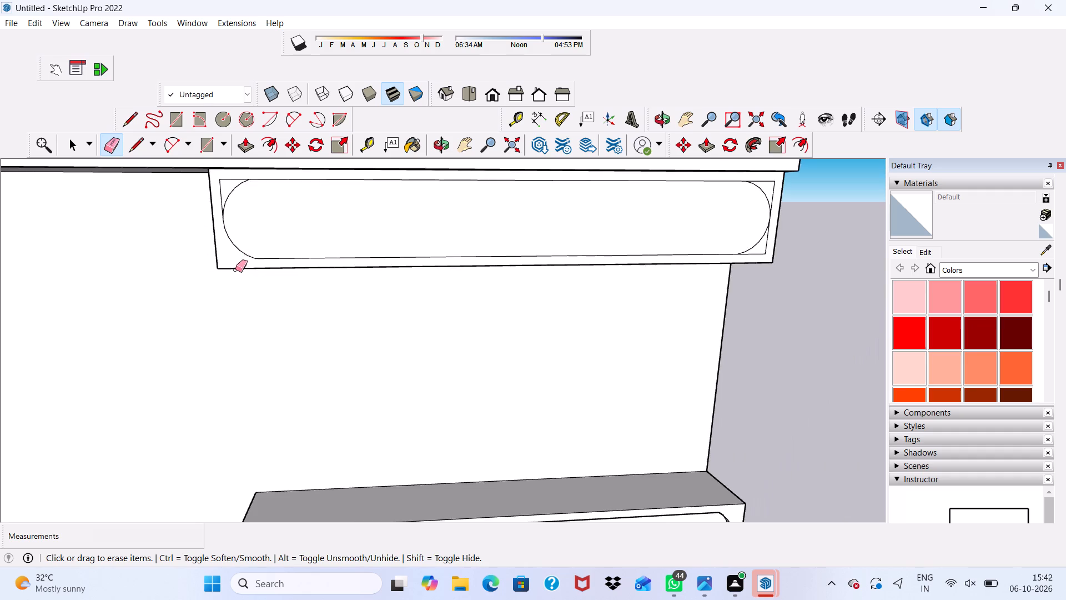
scroll(235, 269, "down", 4)
scroll(231, 193, "up", 9)
left_click_drag(228, 206, 214, 238)
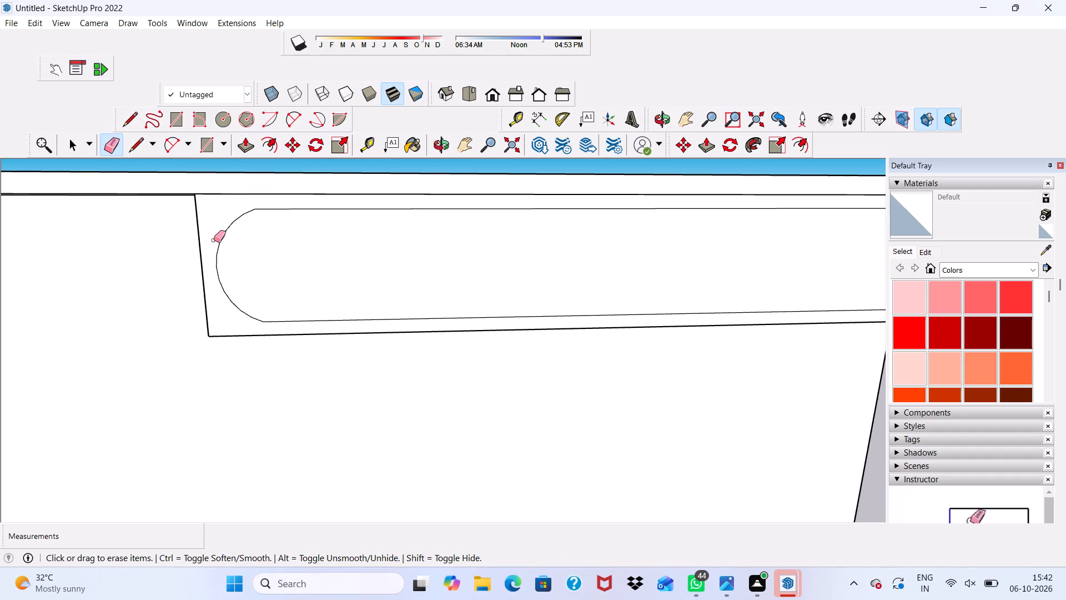
Erase the leftover corner lines of the inset rectangle outside the arc at the topmost ledge's right end.
scroll(323, 166, "down", 4)
scroll(242, 226, "up", 1)
scroll(200, 239, "down", 6)
scroll(474, 213, "up", 10)
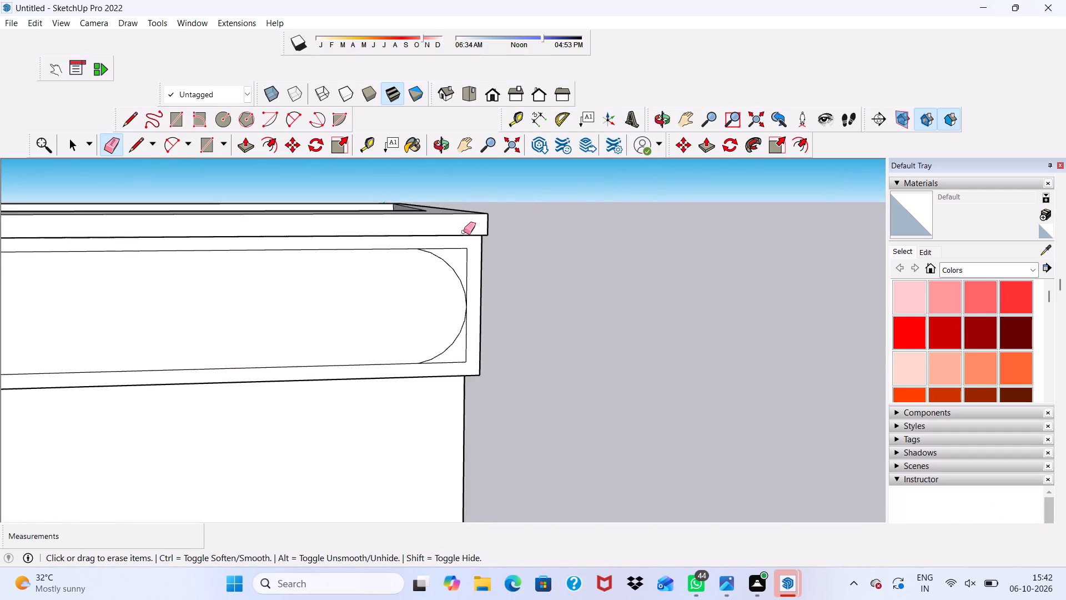
scroll(464, 232, "up", 4)
left_click_drag(447, 248, 462, 265)
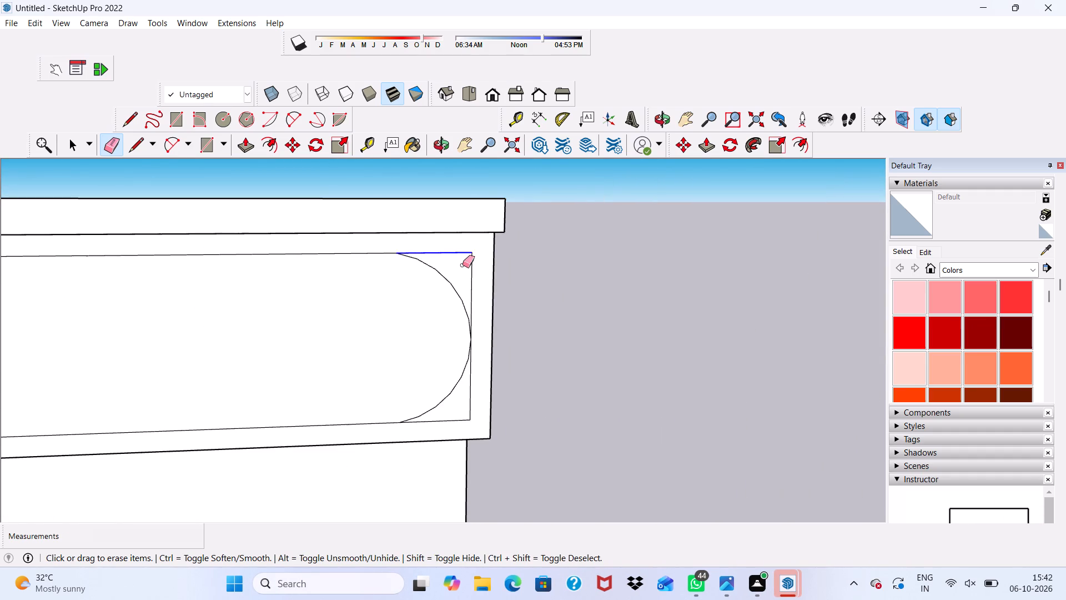
left_click_drag(462, 265, 470, 275)
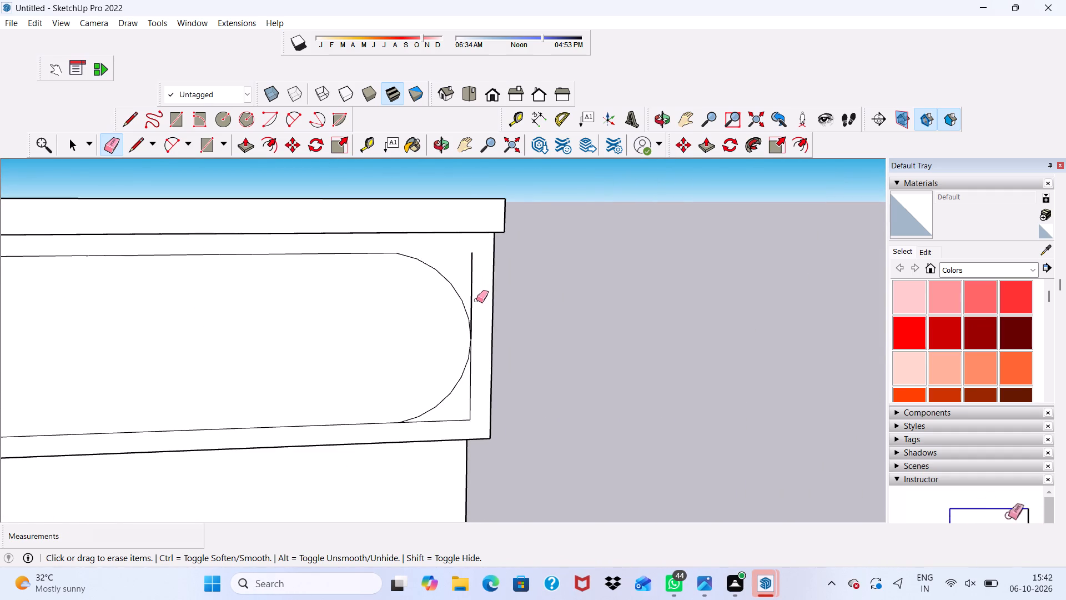
left_click_drag(476, 281, 473, 272)
scroll(462, 251, "down", 5)
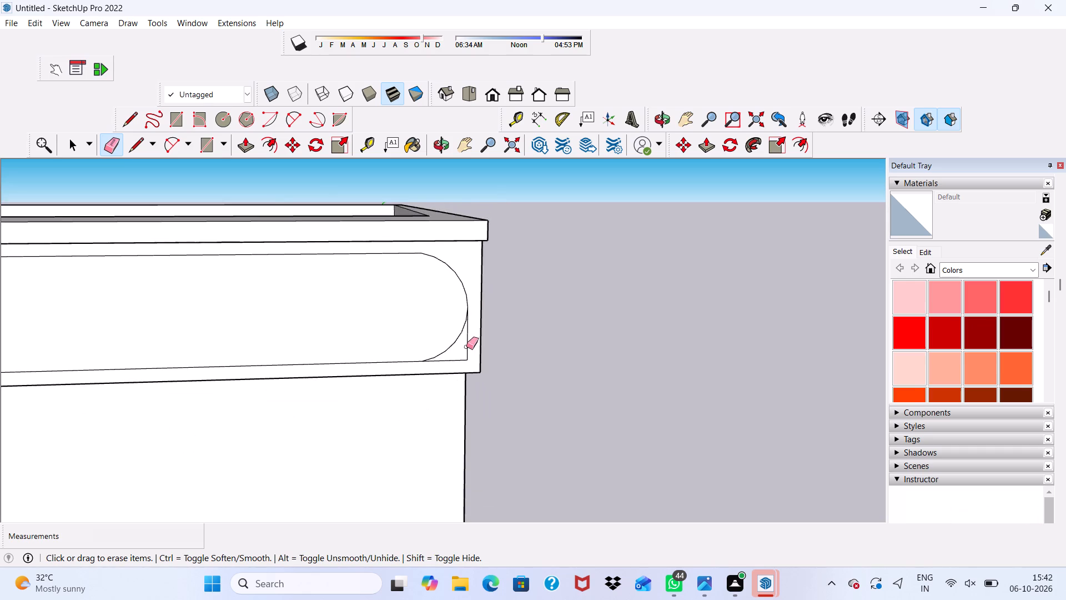
scroll(466, 347, "up", 4)
left_click_drag(470, 324, 456, 369)
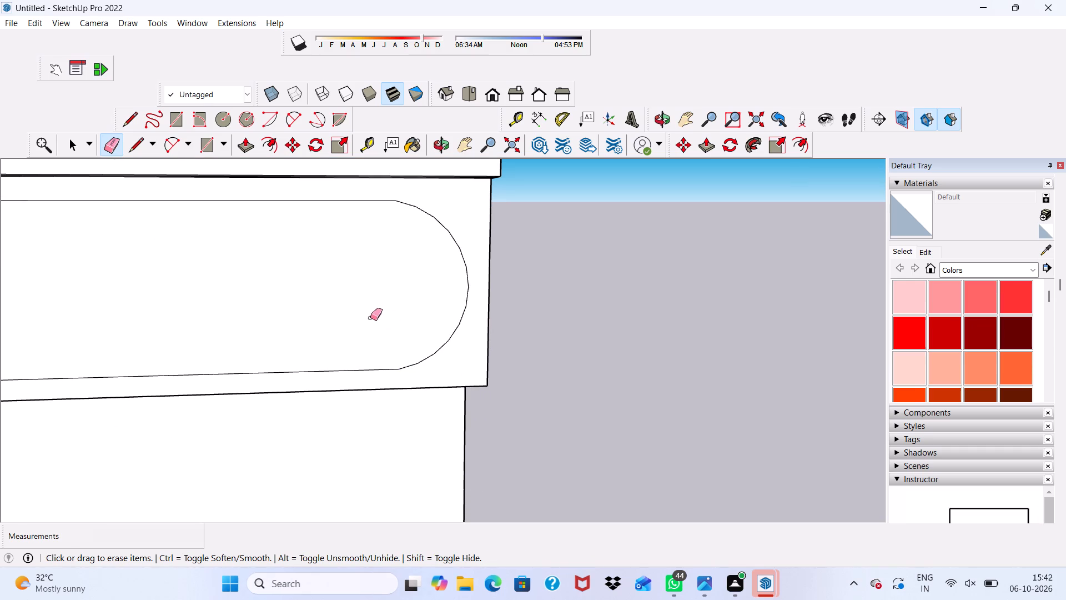
Push/Pull the border face around the topmost ledge's round-ended panel outward by 3".
scroll(371, 318, "down", 5)
scroll(280, 320, "down", 2)
key("space")
scroll(263, 321, "down", 5)
left_click(253, 295)
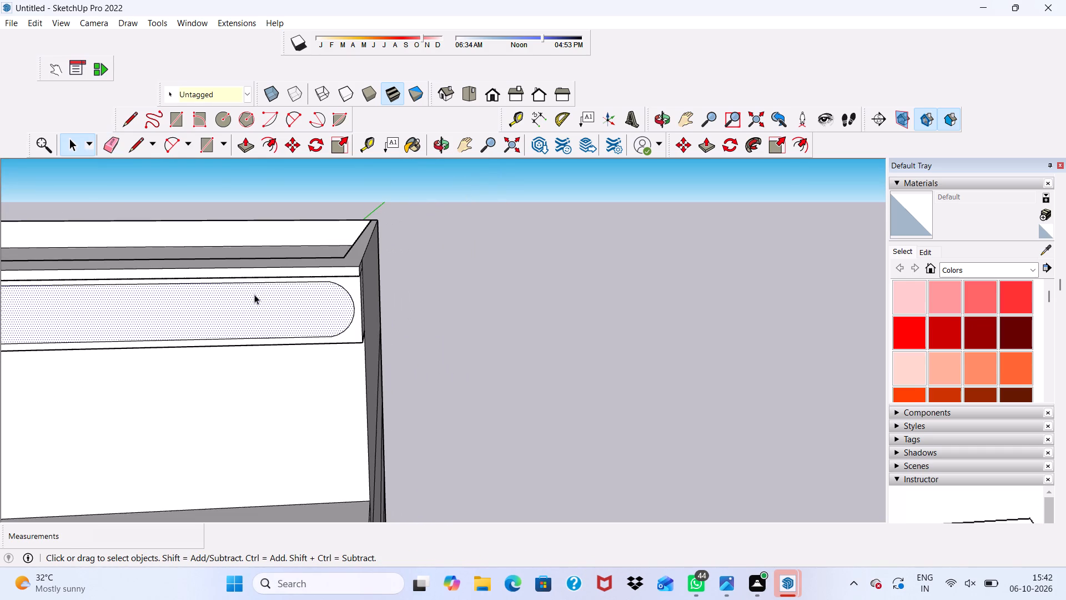
scroll(340, 257, "up", 4)
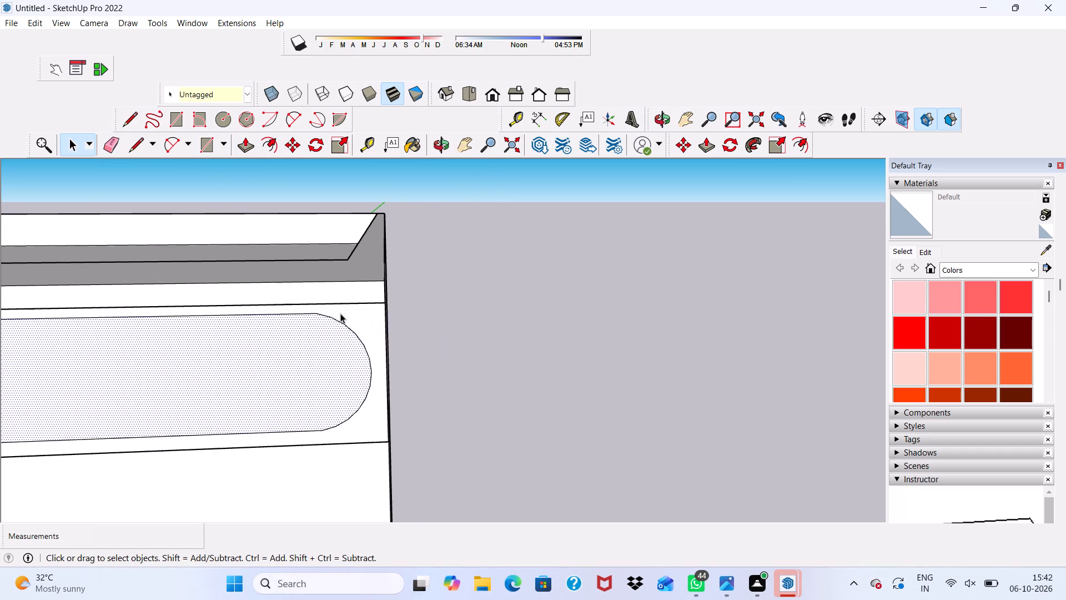
scroll(340, 313, "up", 1)
scroll(340, 313, "down", 2)
scroll(340, 313, "up", 1)
left_click(346, 309)
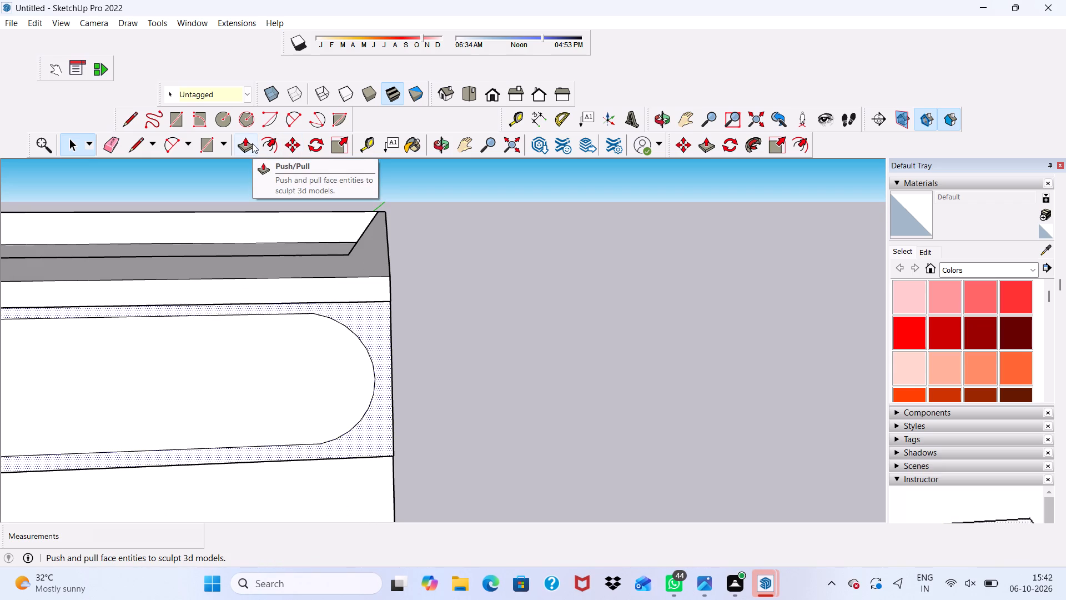
left_click(252, 142)
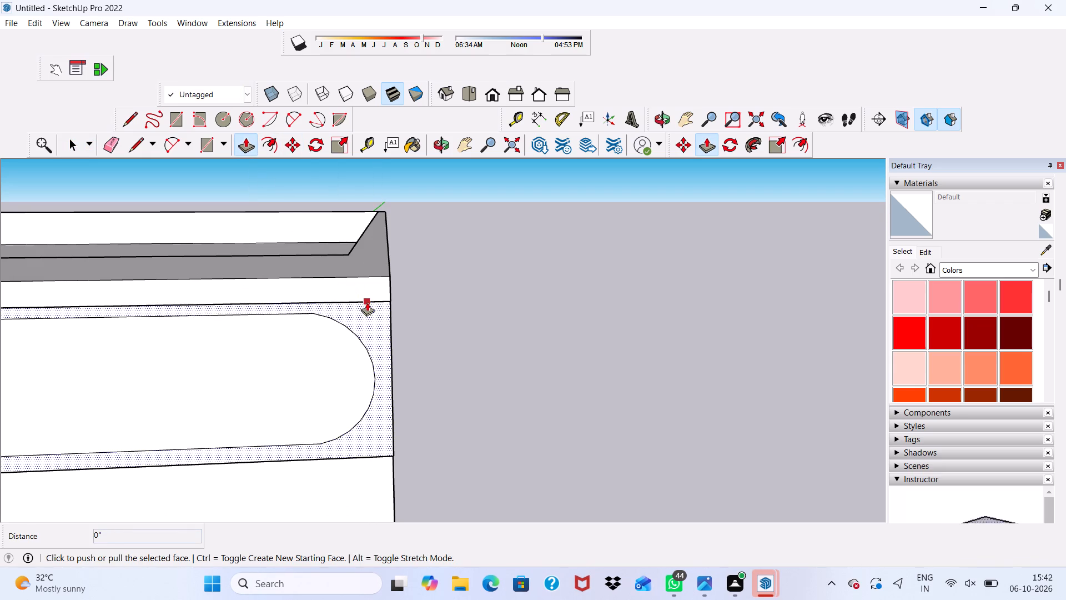
left_click(367, 302)
scroll(238, 291, "down", 6)
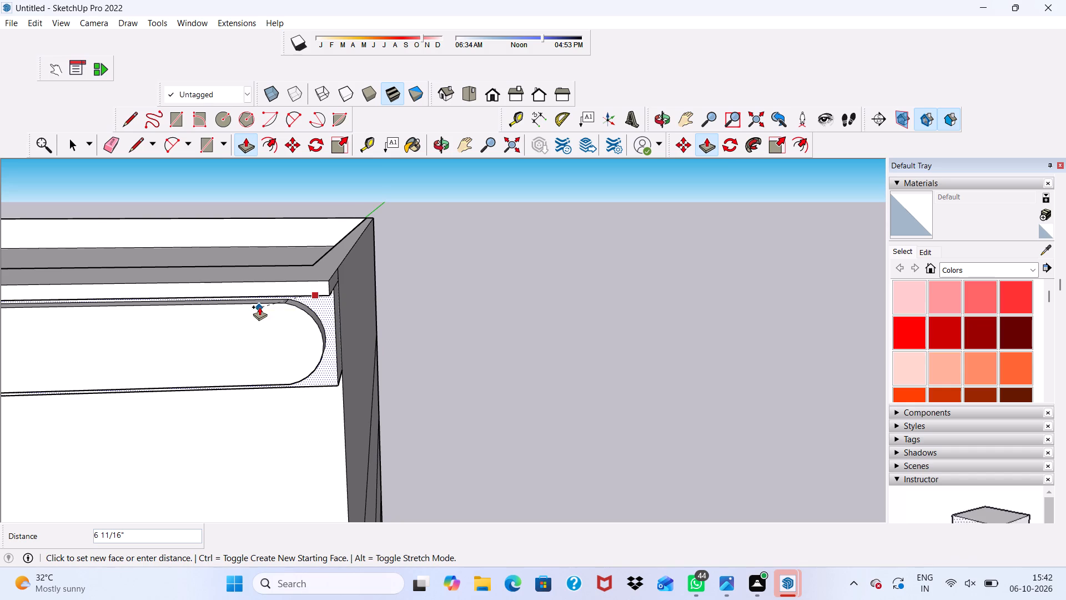
scroll(243, 312, "down", 2)
scroll(199, 330, "up", 1)
scroll(325, 317, "up", 8)
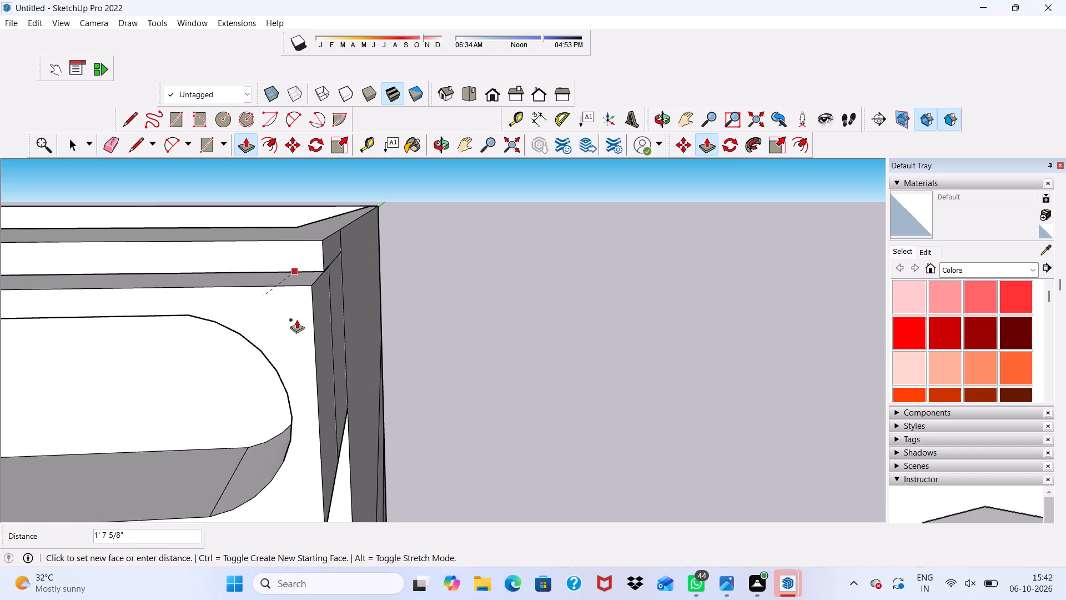
type("3\"")
key("Return")
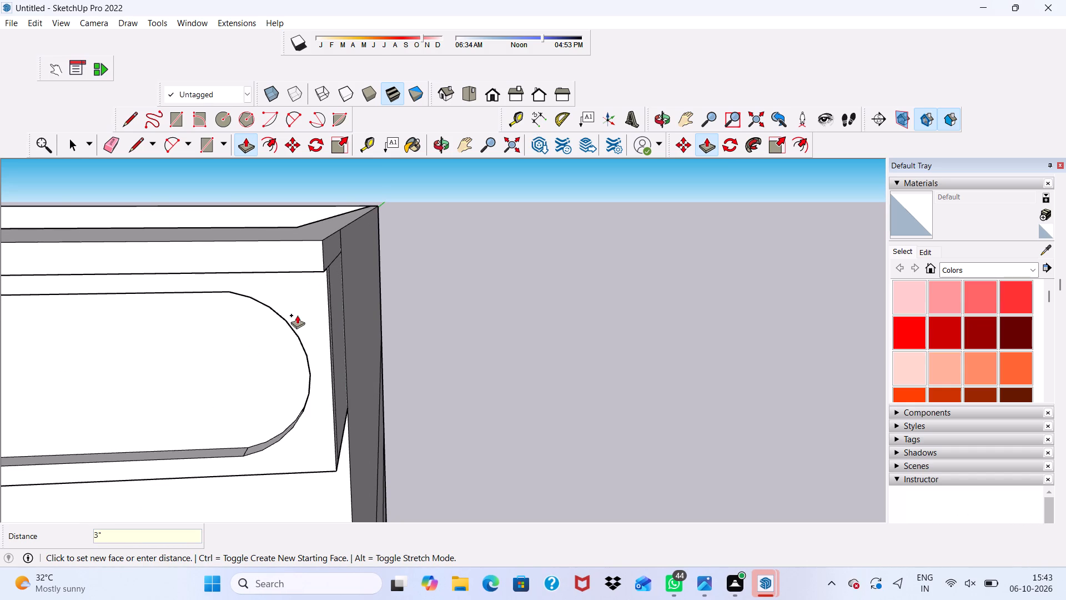
Examine the whole building from several angles, checking the panelled ledges on every floor.
scroll(297, 315, "down", 17)
middle_click_drag(152, 390, 27, 291)
scroll(222, 336, "up", 3)
key("space")
scroll(222, 335, "down", 7)
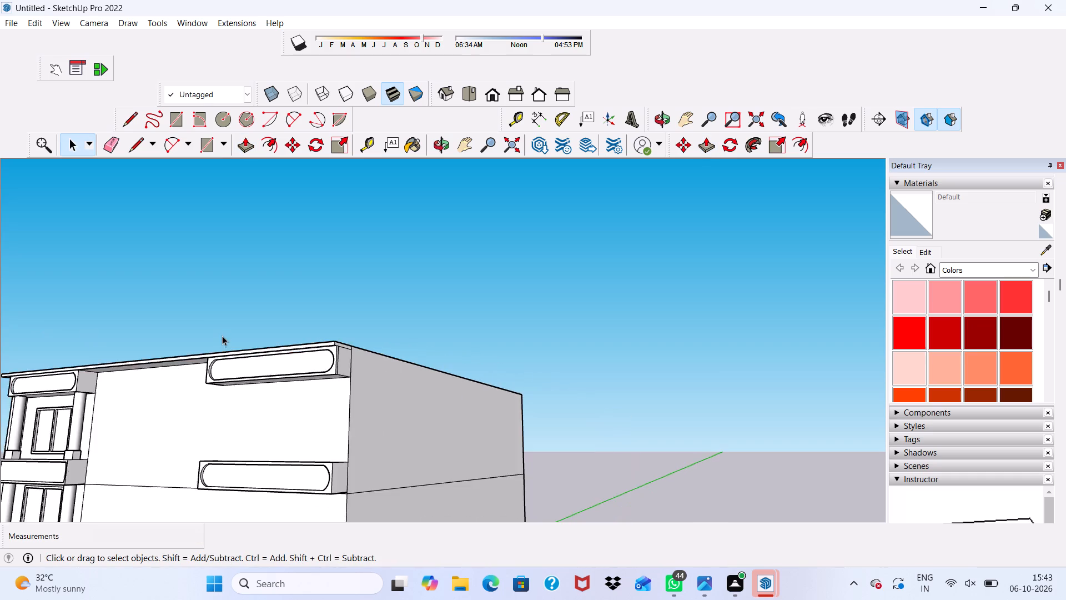
scroll(222, 336, "down", 8)
middle_click_drag(232, 373, 406, 487)
scroll(318, 474, "up", 5)
scroll(286, 272, "down", 5)
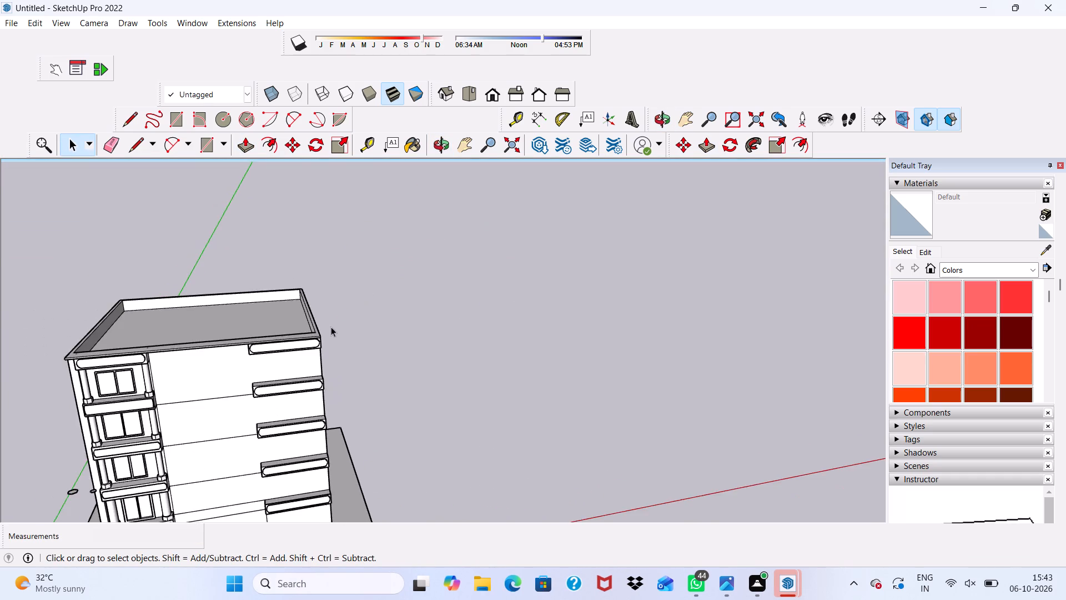
scroll(331, 327, "down", 4)
scroll(325, 487, "up", 10)
middle_click_drag(326, 482, 266, 363)
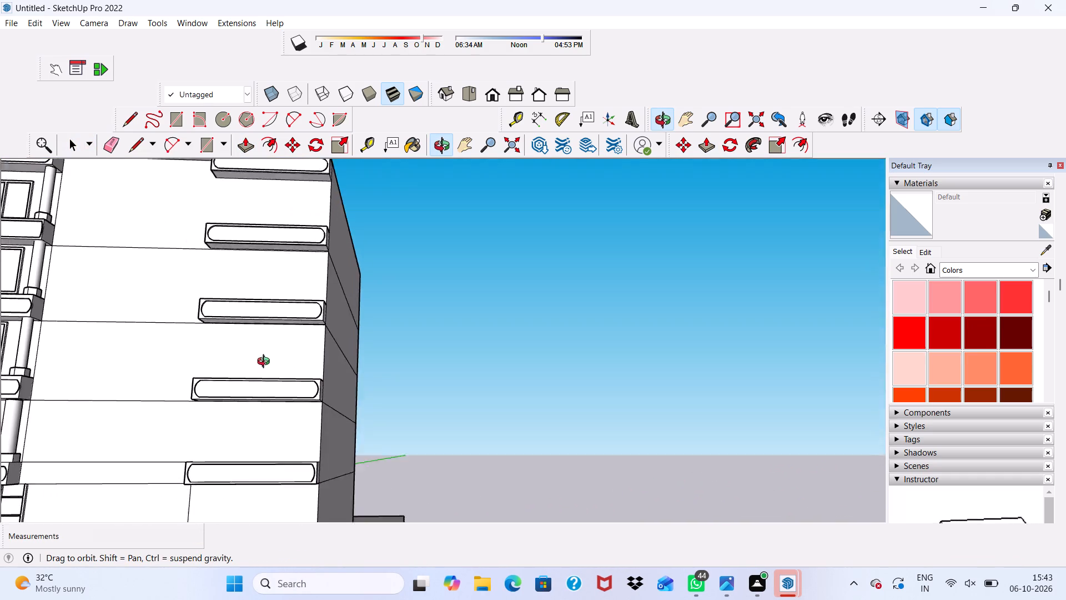
middle_click_drag(266, 363, 264, 408)
scroll(265, 409, "down", 10)
scroll(175, 327, "up", 4)
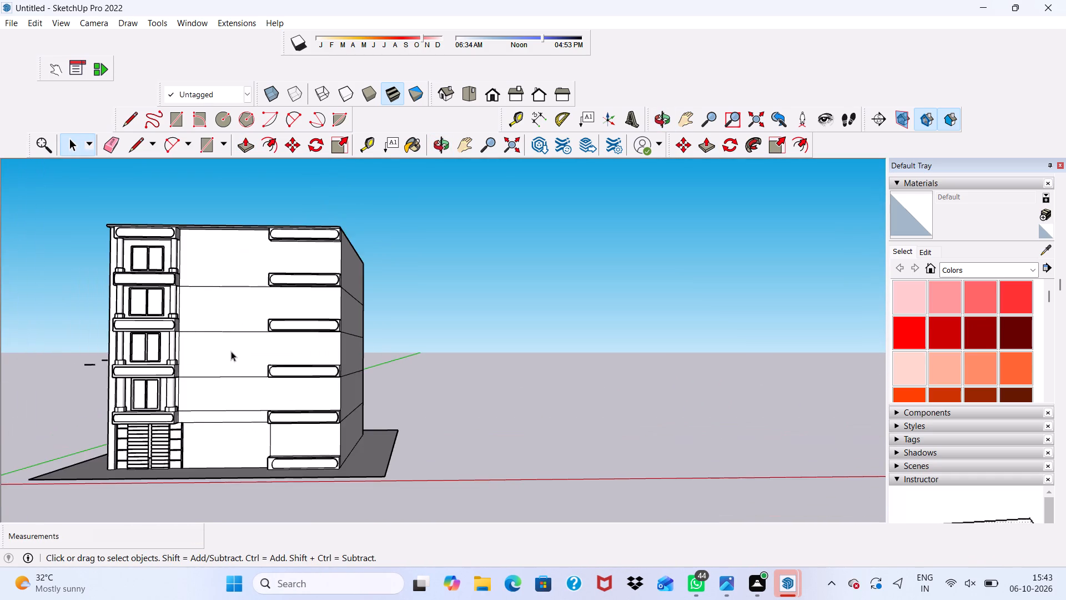
middle_click_drag(249, 378, 236, 496)
scroll(233, 139, "up", 4)
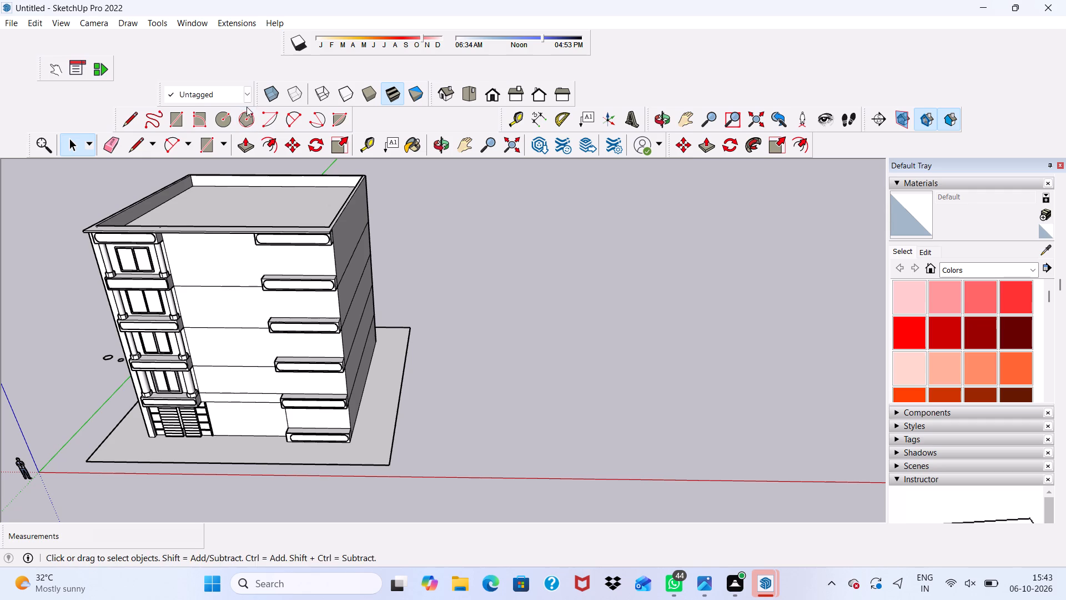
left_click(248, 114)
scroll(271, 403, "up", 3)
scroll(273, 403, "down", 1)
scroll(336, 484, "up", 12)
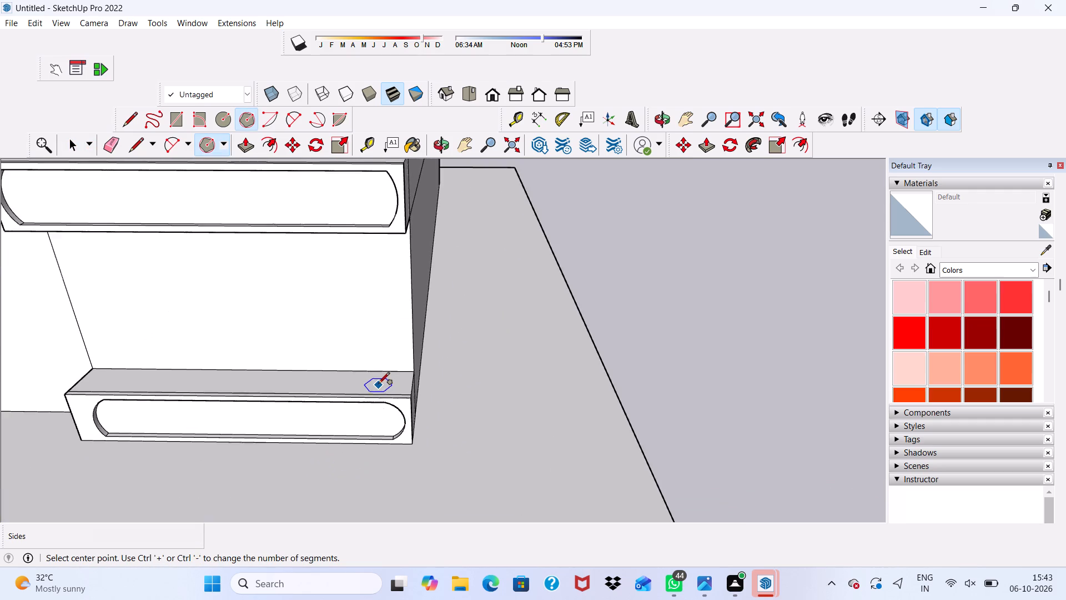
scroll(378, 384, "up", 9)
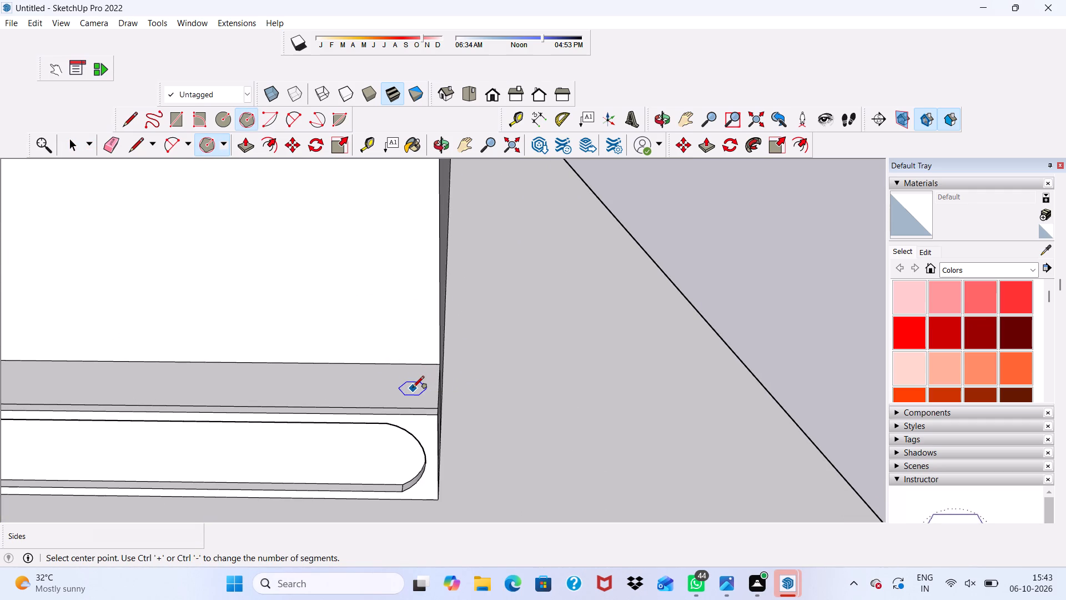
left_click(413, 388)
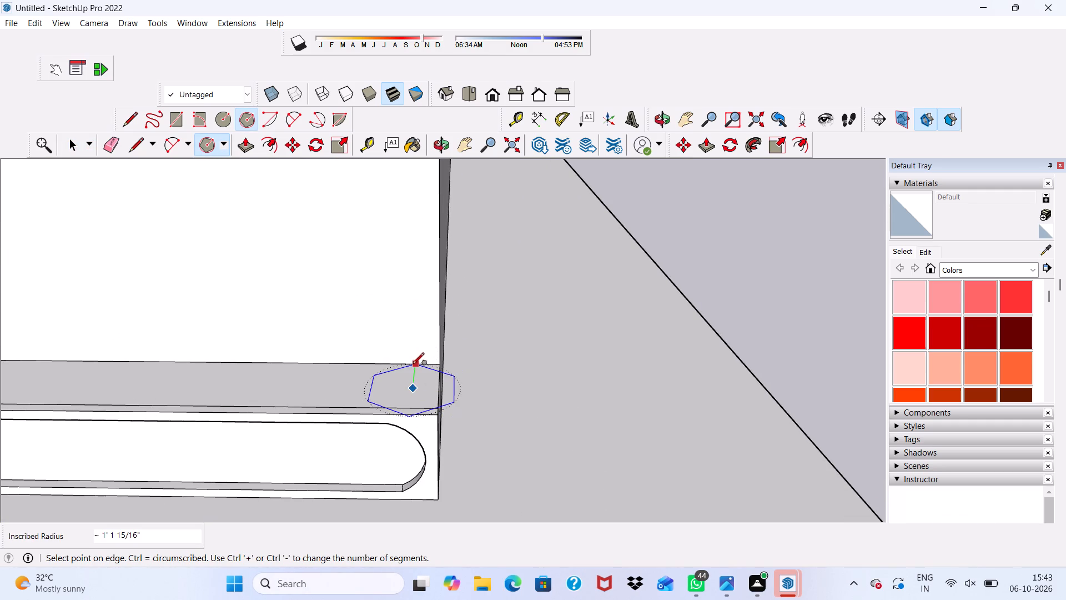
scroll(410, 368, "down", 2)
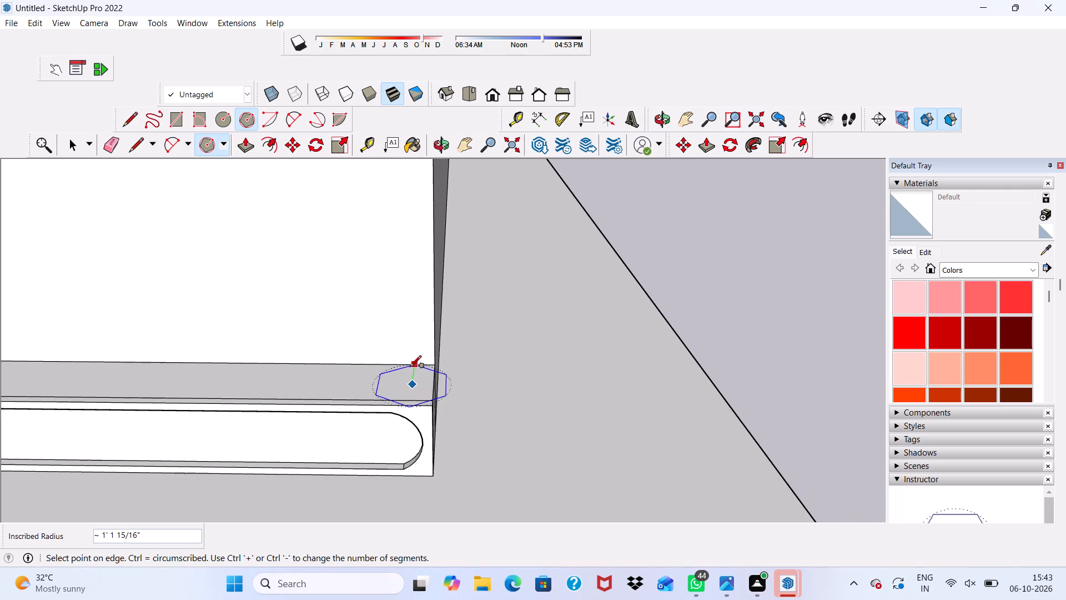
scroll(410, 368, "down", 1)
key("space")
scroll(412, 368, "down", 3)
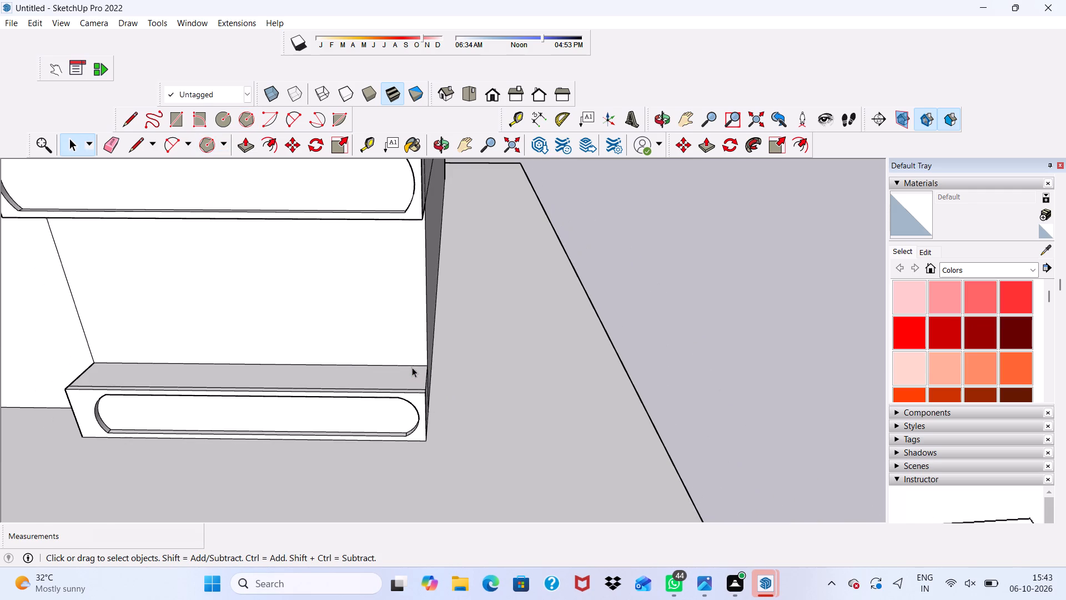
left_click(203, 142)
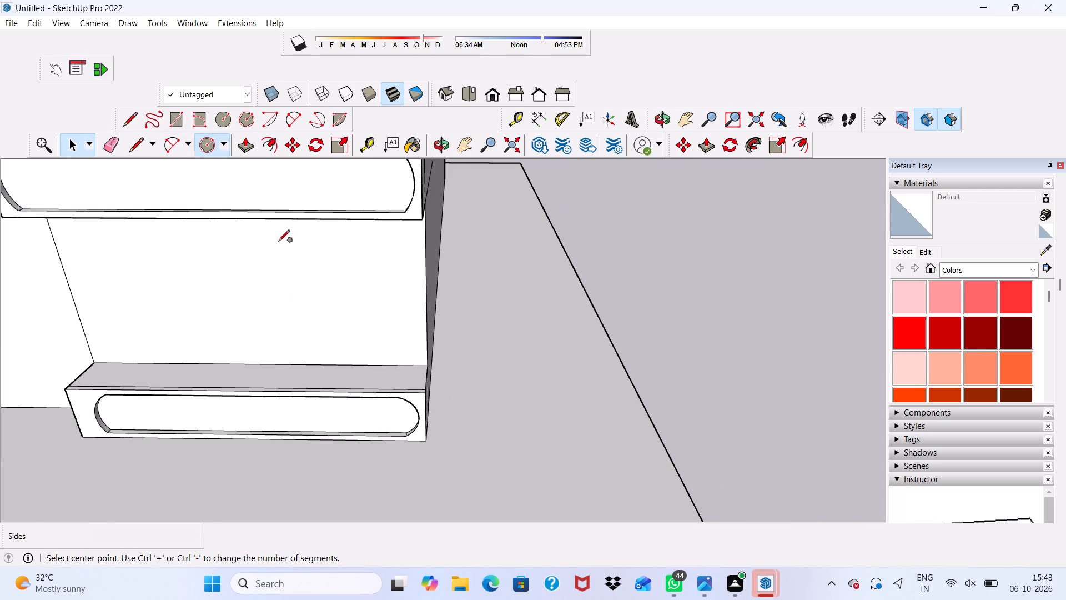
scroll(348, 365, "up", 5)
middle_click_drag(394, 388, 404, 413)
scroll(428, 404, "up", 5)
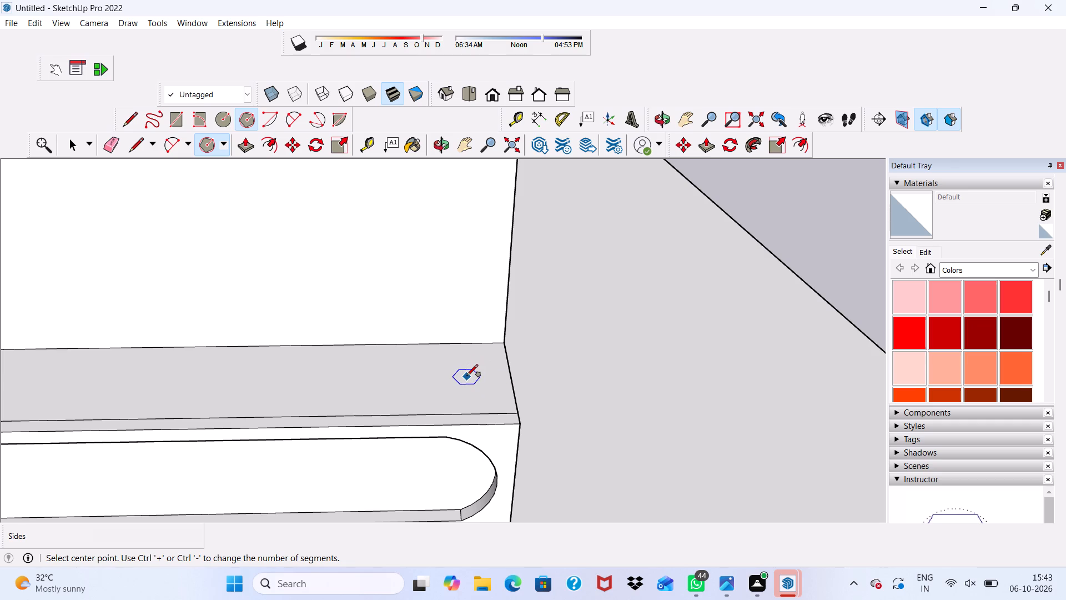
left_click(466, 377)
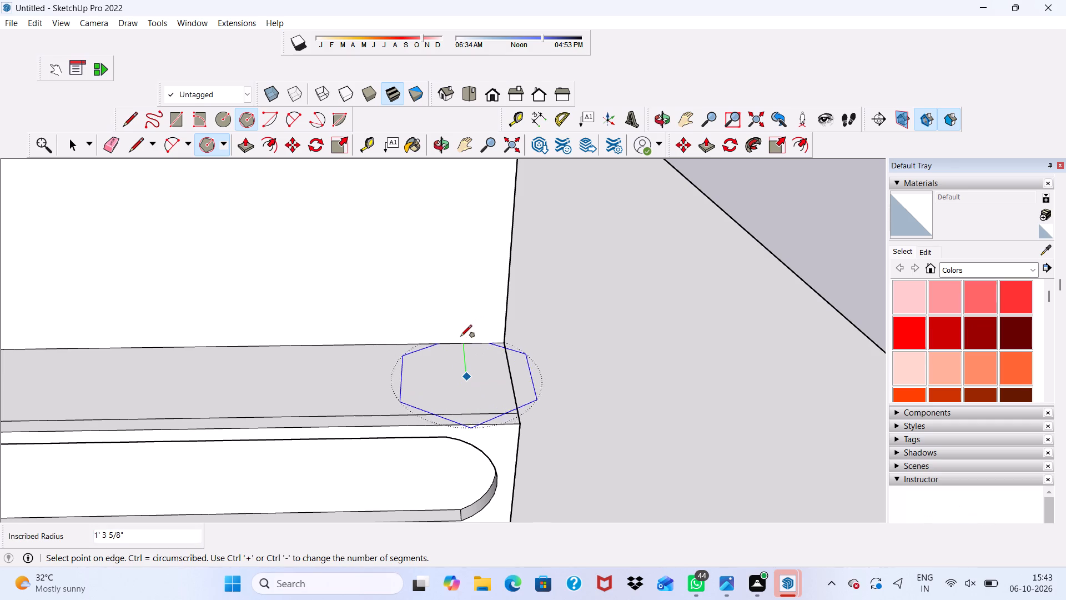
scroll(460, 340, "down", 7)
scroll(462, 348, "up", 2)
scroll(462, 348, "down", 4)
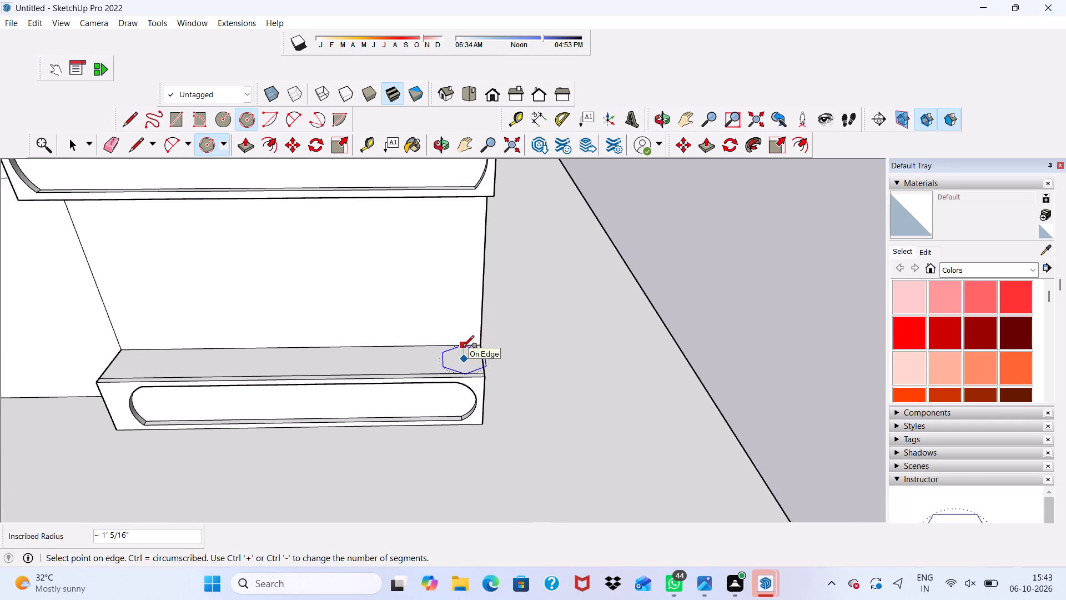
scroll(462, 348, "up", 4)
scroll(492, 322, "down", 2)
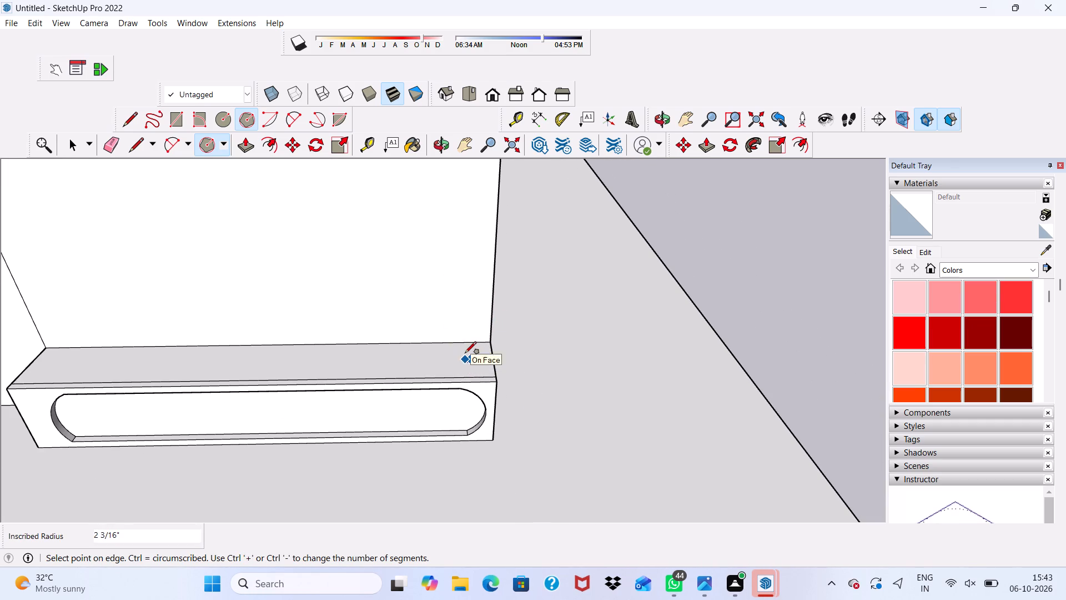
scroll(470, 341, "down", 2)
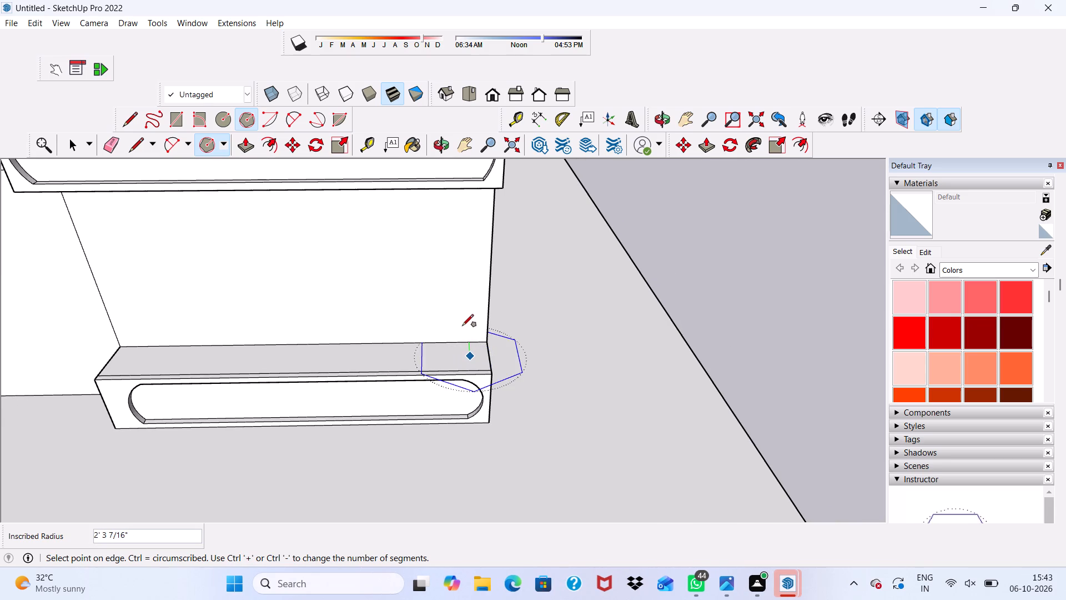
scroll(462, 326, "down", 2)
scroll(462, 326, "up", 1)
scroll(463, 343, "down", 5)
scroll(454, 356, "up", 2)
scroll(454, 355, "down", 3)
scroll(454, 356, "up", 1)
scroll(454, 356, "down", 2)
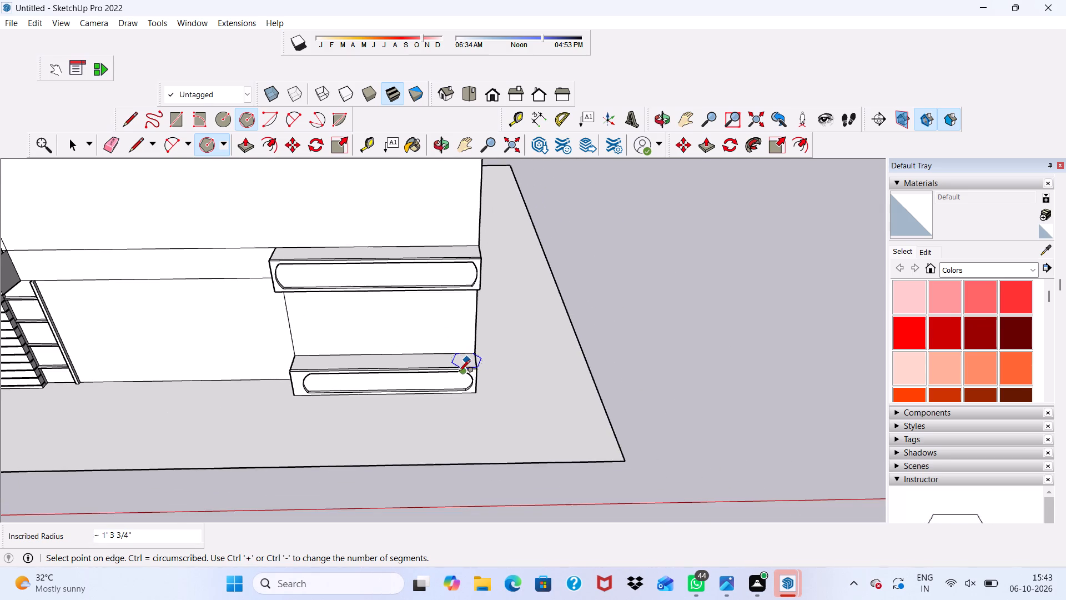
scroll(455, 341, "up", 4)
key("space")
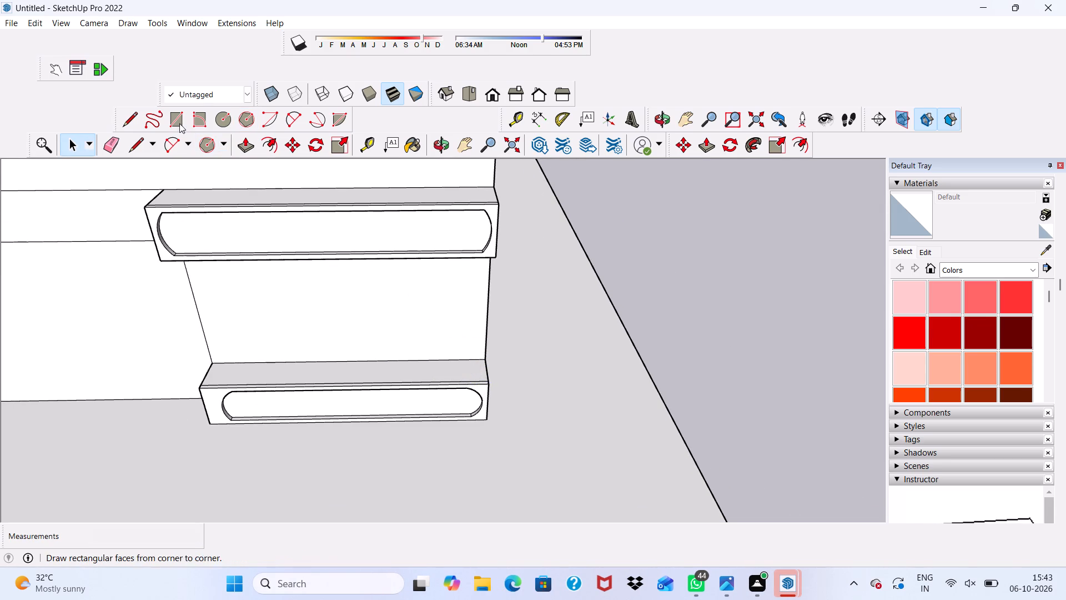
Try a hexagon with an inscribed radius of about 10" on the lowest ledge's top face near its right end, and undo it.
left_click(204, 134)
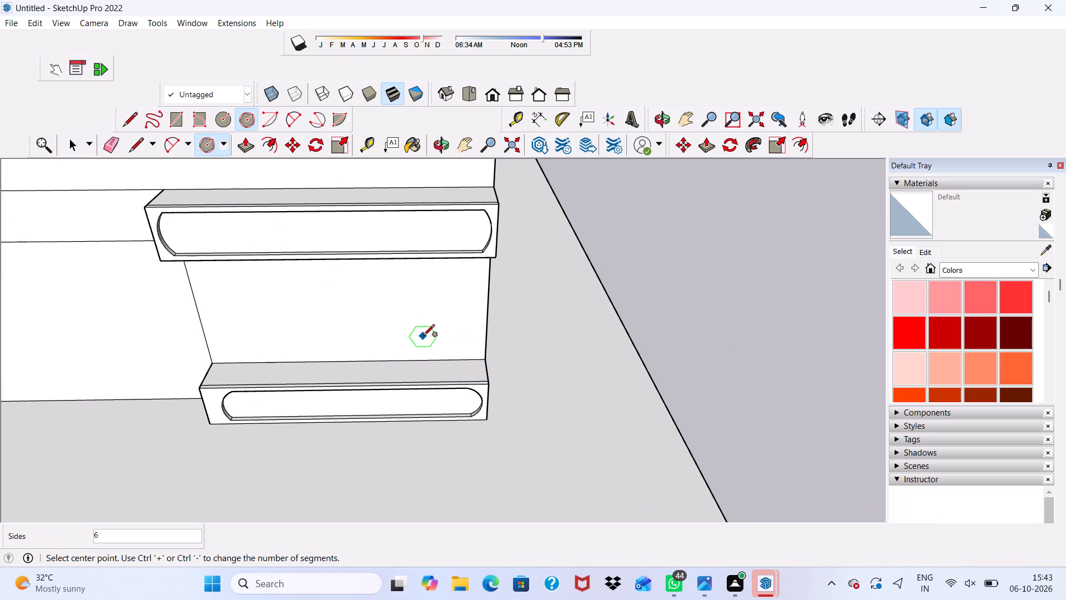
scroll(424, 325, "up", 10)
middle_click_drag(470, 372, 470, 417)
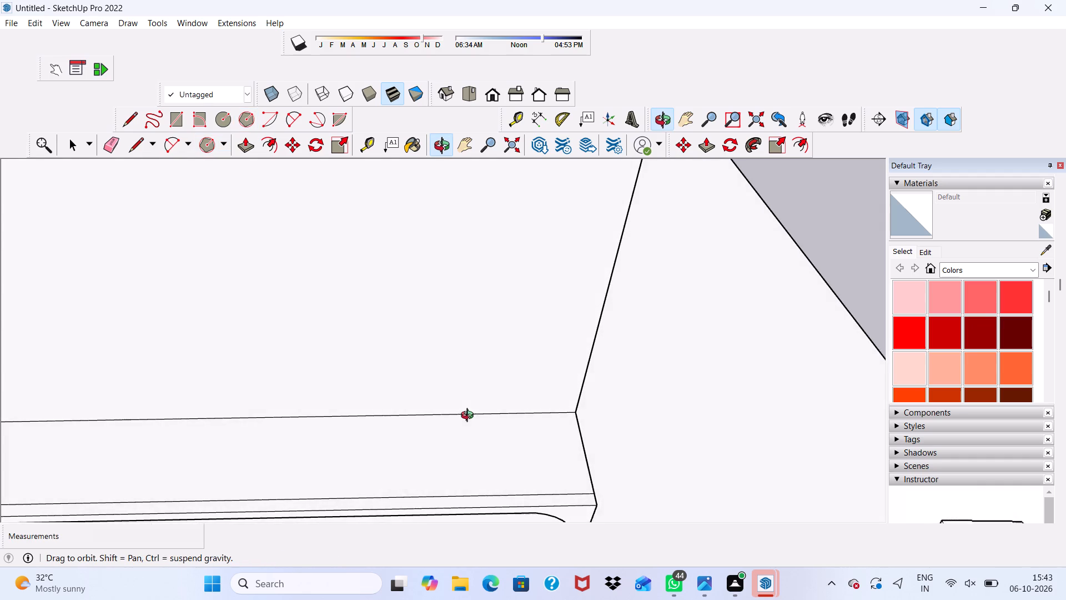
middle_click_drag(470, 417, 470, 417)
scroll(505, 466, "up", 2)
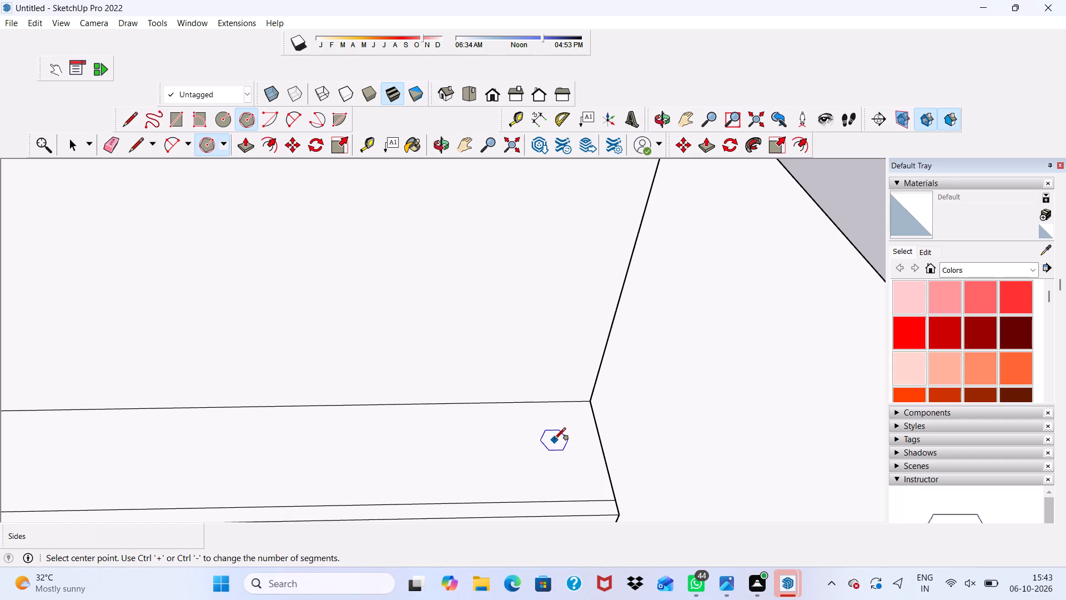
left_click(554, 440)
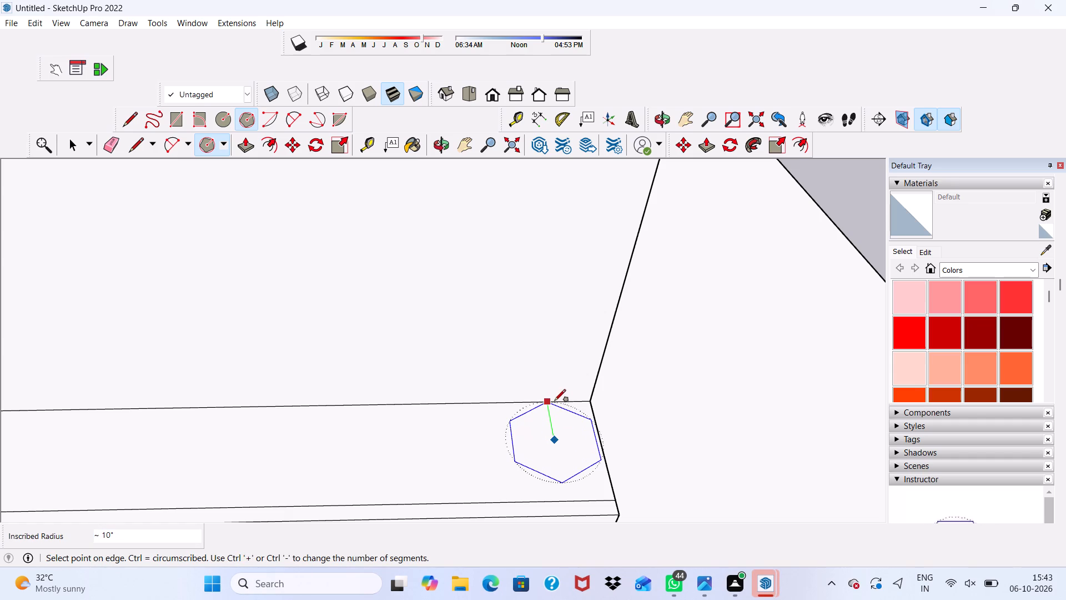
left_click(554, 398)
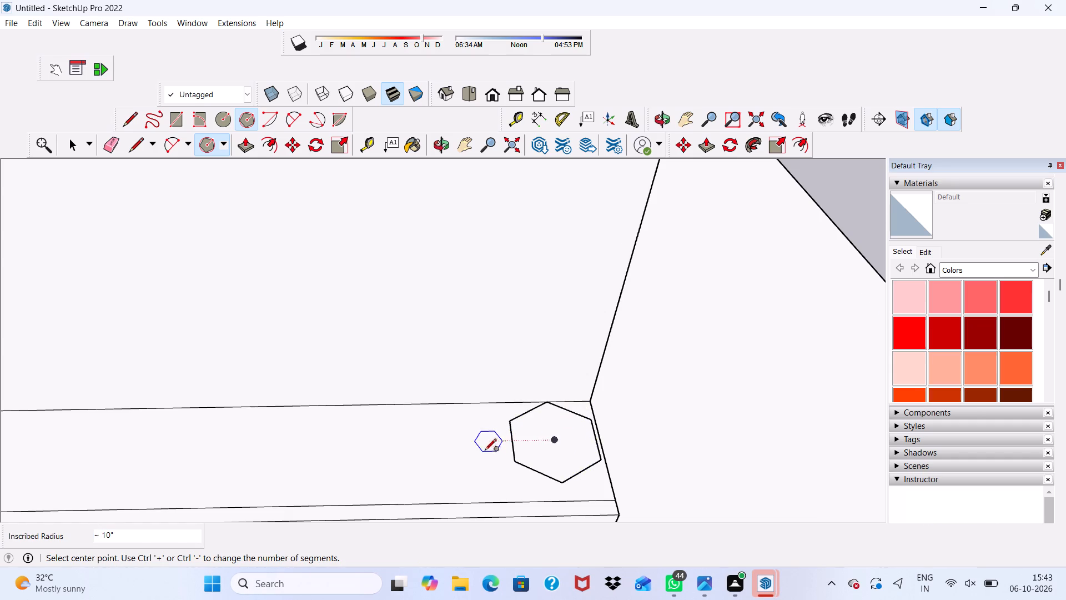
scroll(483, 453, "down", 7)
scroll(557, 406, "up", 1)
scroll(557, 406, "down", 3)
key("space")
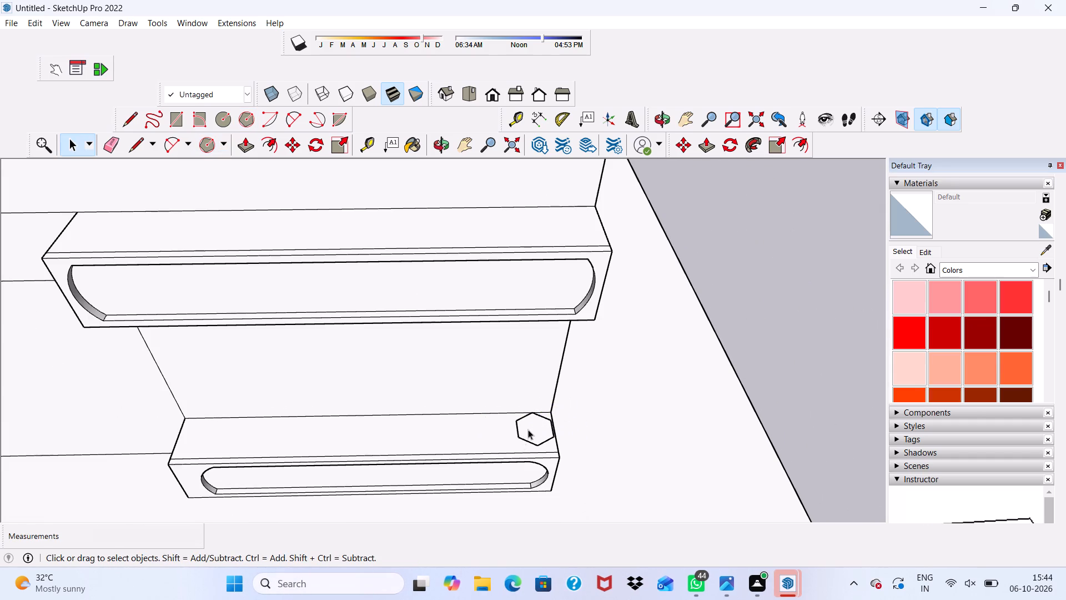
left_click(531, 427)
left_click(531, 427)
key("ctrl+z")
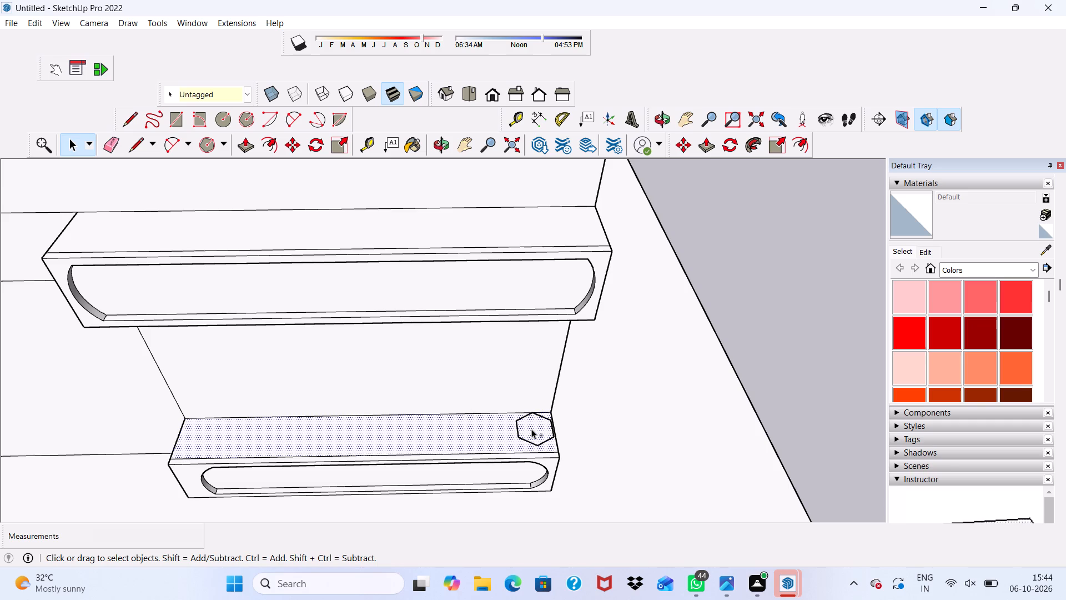
Draw a hexagon with an inscribed radius of about 11 3/16" on the lowest ledge's top face, near its right end.
left_click(205, 144)
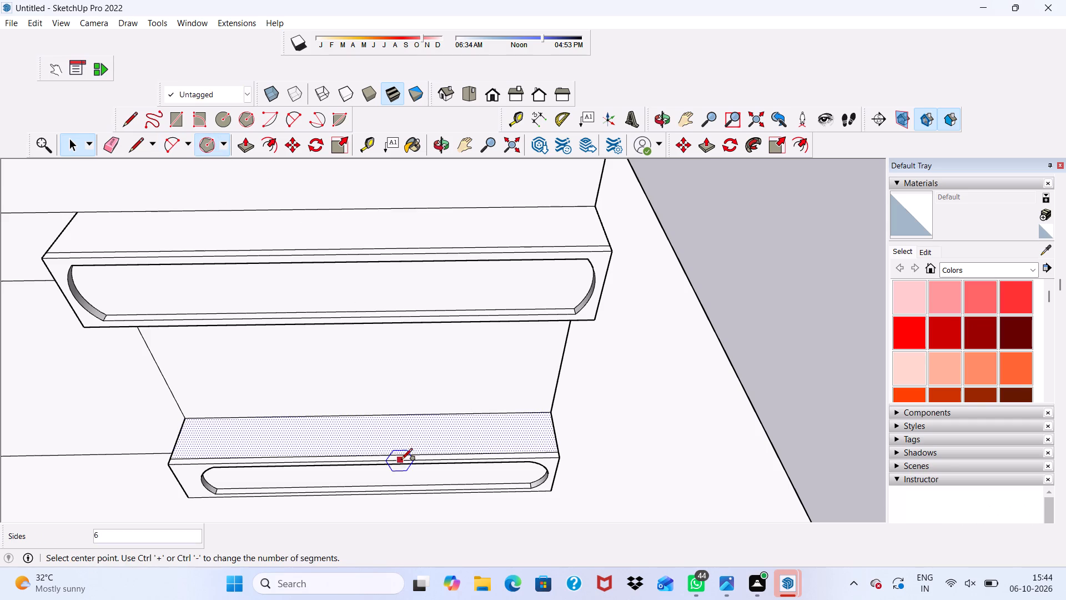
scroll(438, 449, "up", 1)
scroll(457, 440, "down", 1)
middle_click_drag(459, 432, 457, 462)
scroll(490, 474, "up", 5)
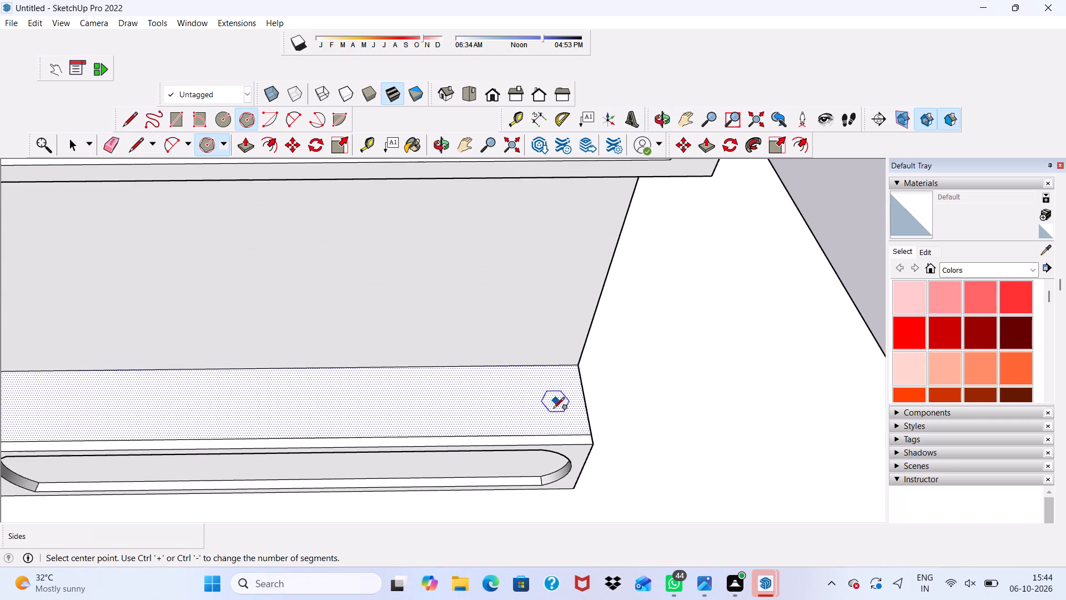
left_click(549, 402)
left_click(542, 371)
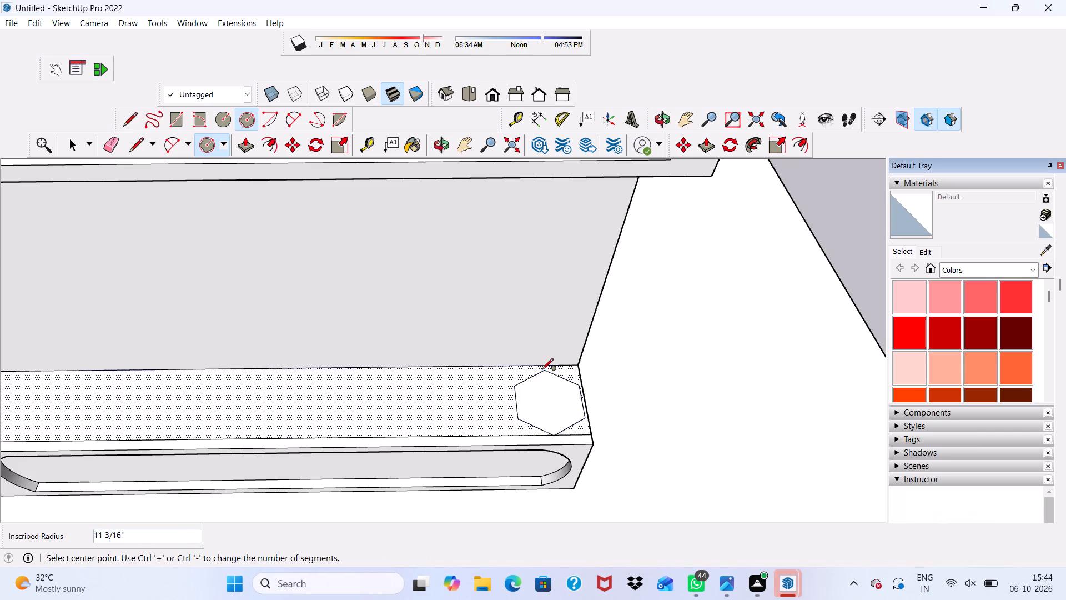
key("space")
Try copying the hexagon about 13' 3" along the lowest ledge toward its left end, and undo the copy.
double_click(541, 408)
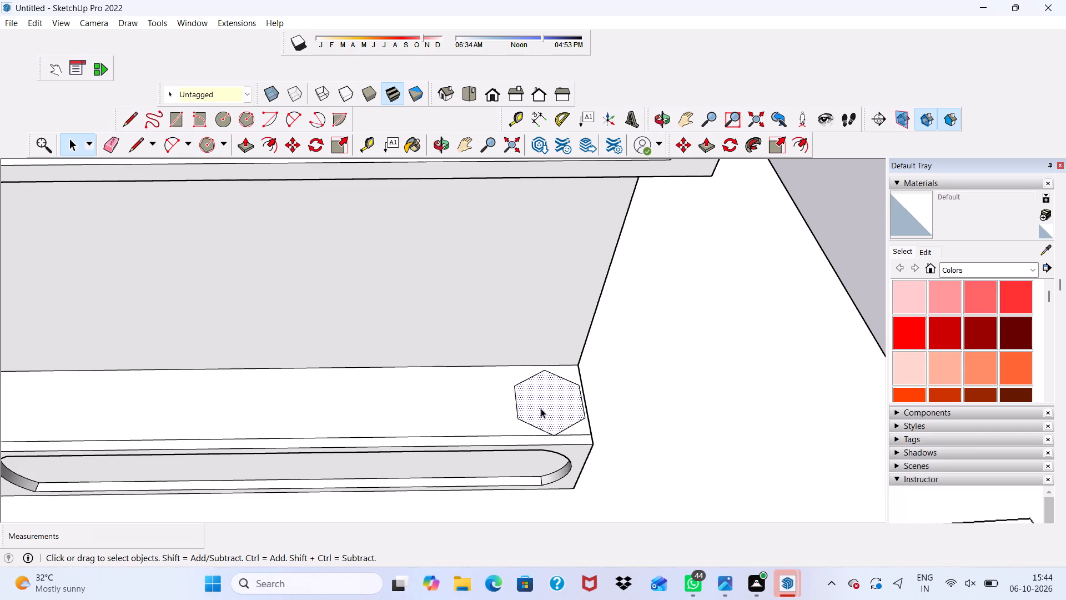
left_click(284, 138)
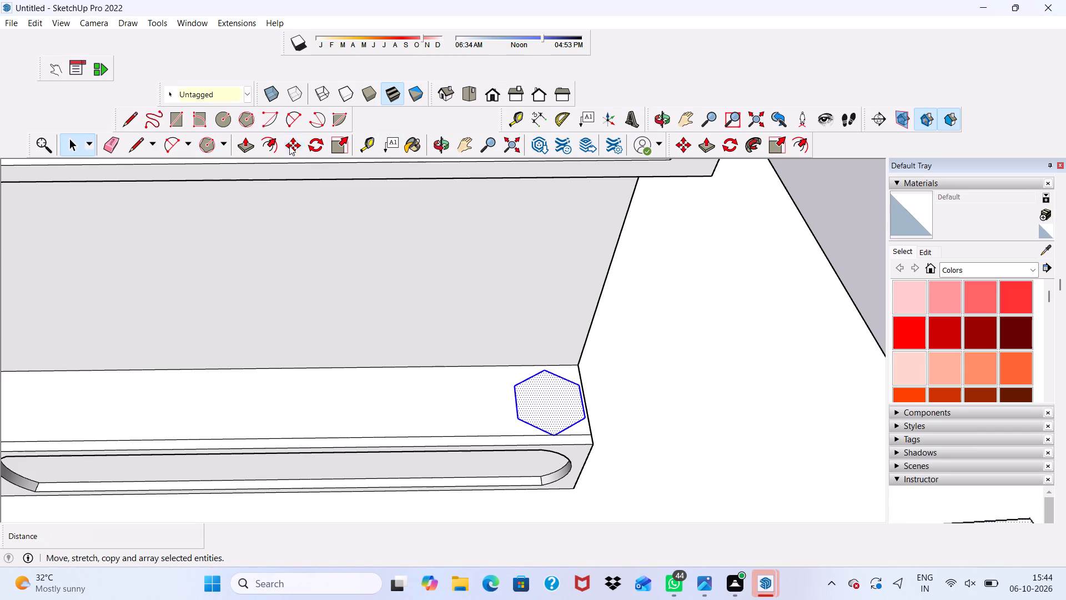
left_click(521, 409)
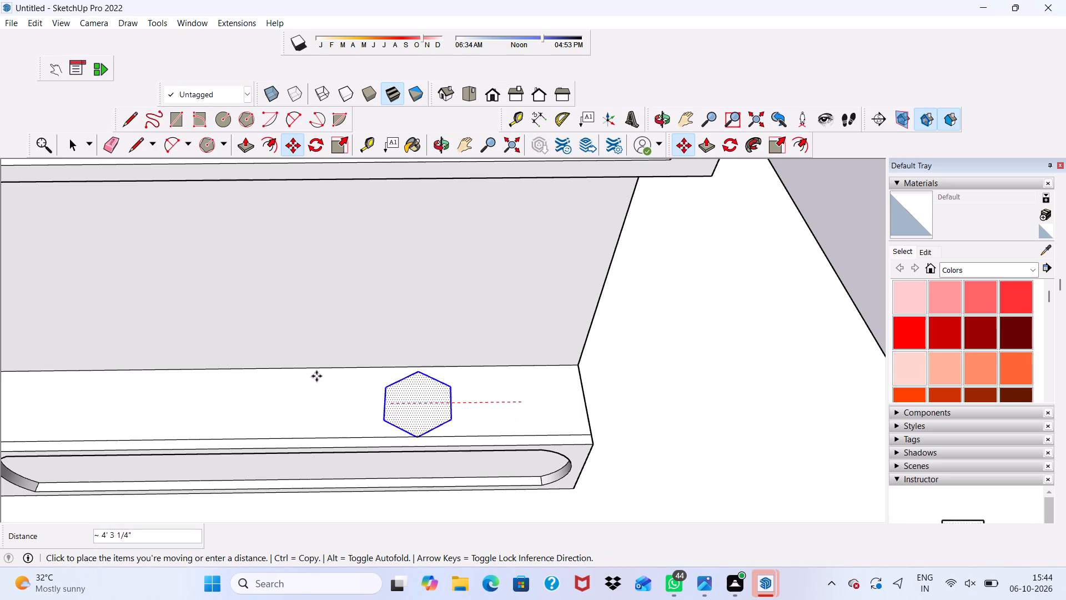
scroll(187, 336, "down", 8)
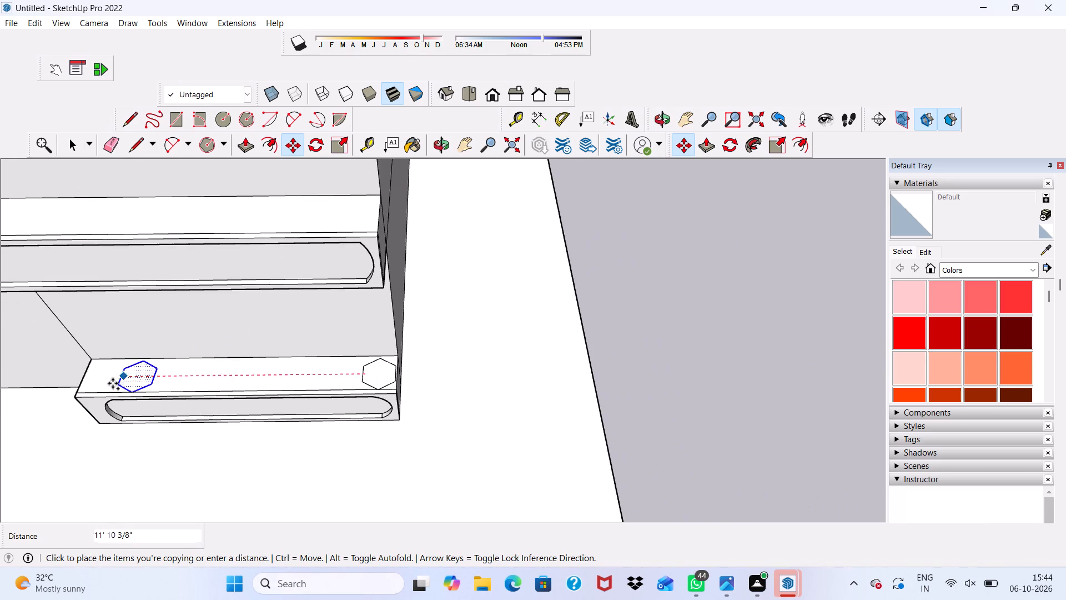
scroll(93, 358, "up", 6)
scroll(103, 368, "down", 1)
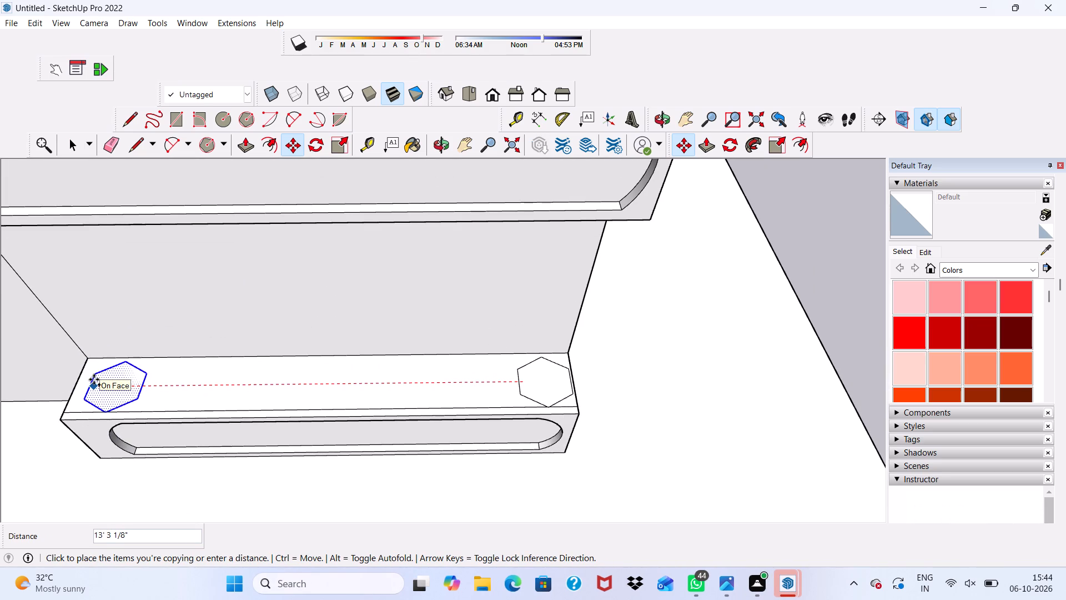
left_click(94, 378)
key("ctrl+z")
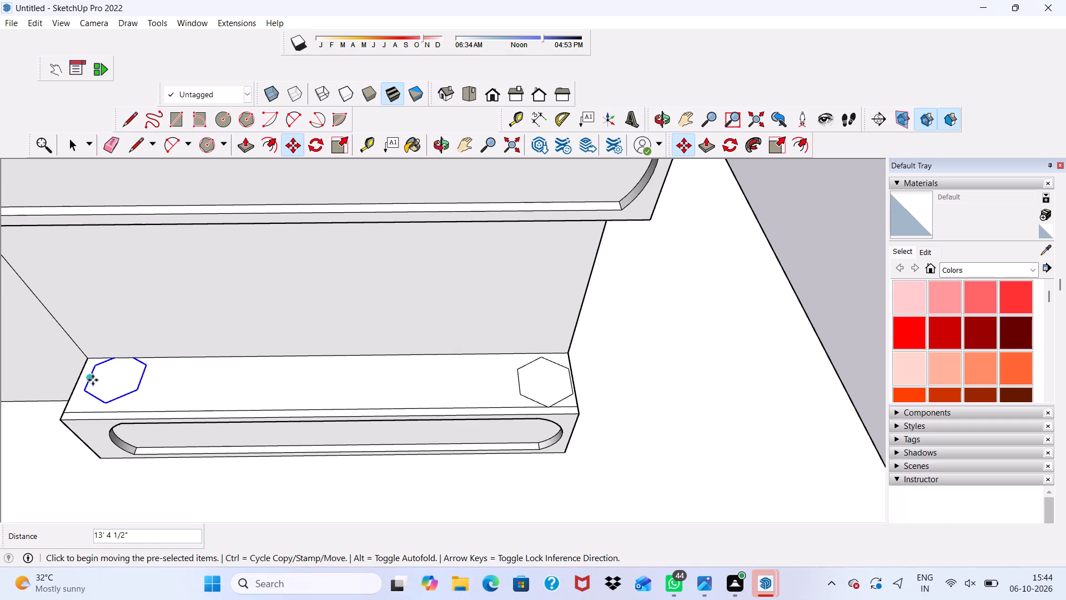
Copy the hexagon about 13' 8 9/16" along the lowest ledge's top face to its left end.
left_click(526, 399)
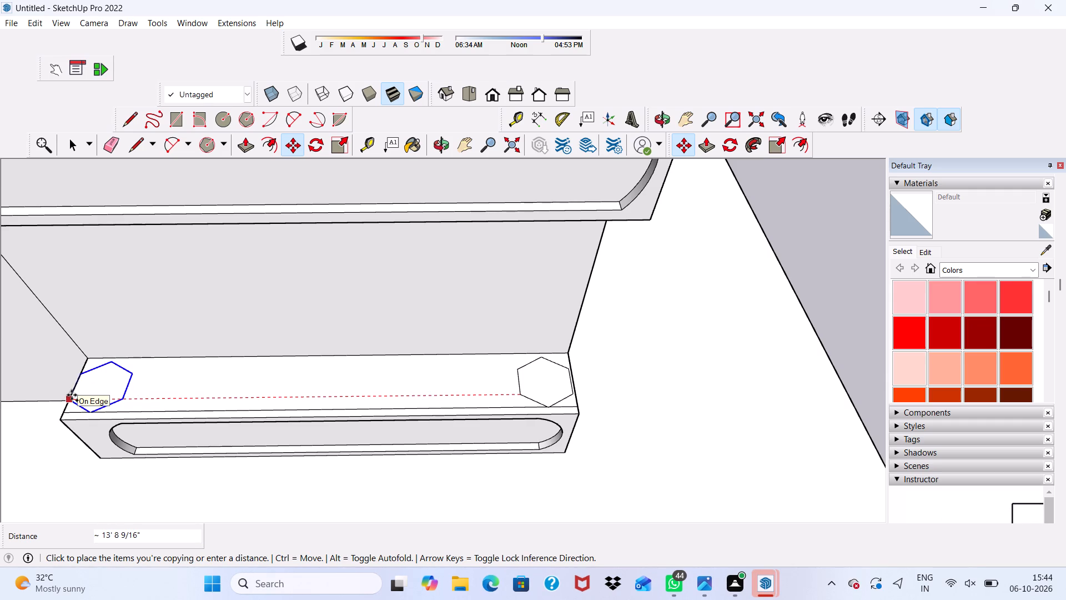
scroll(72, 395, "up", 2)
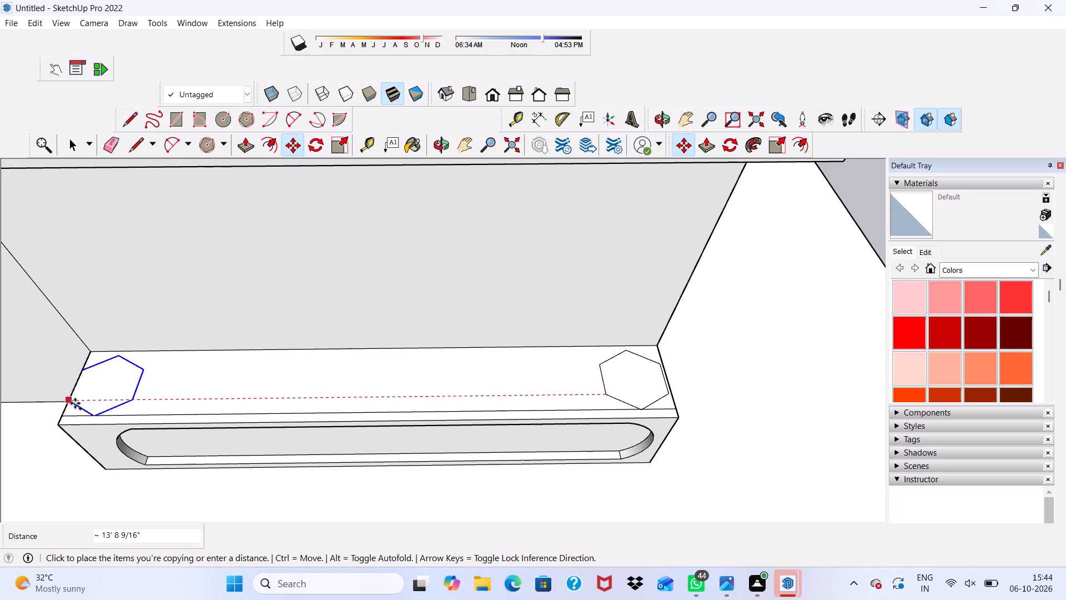
left_click(77, 399)
scroll(77, 402, "down", 4)
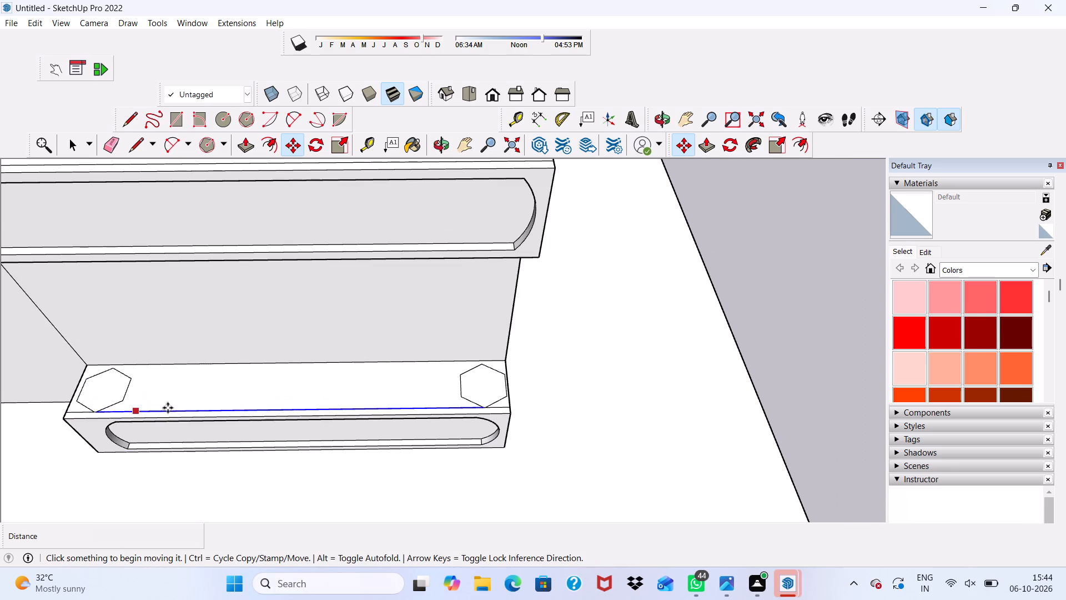
left_click(391, 401)
key("space")
Push/Pull the hexagon at the lowest ledge's right end upward by 1'.
scroll(477, 393, "up", 3)
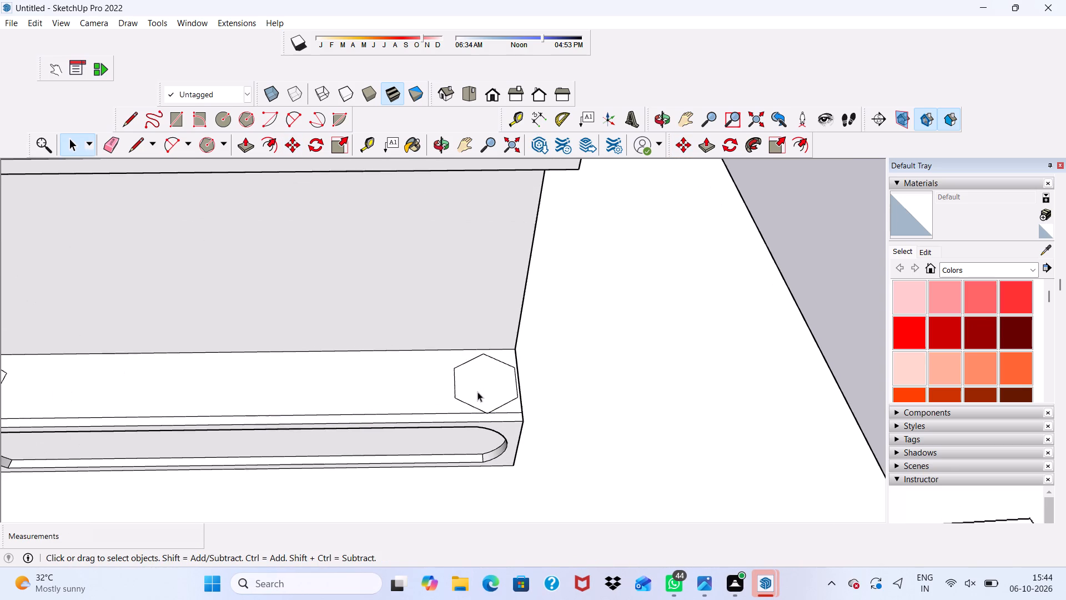
left_click(479, 388)
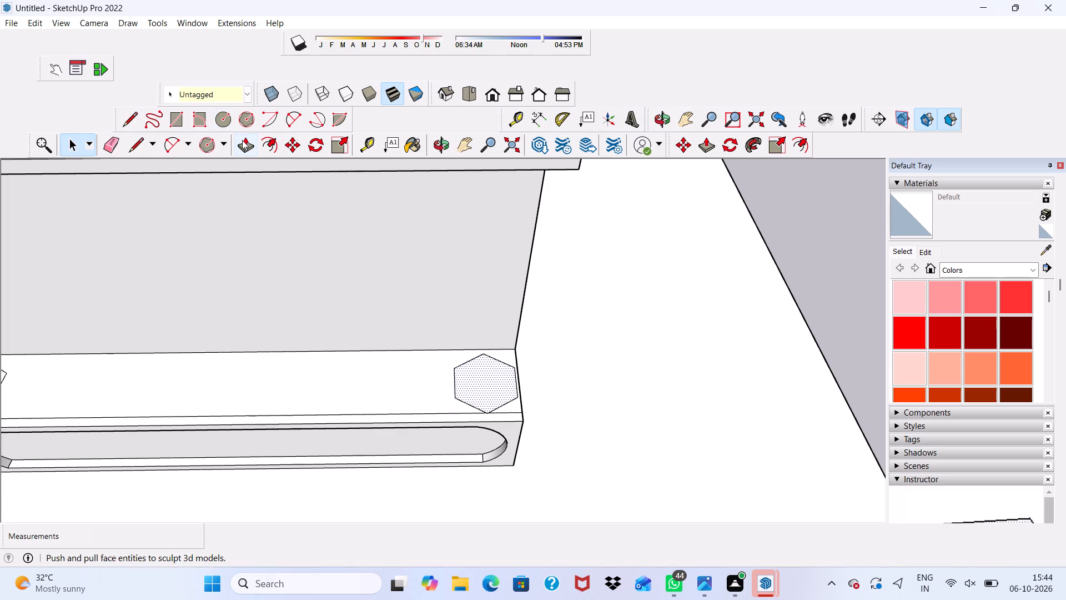
left_click(242, 135)
scroll(480, 372, "down", 1)
left_click(480, 369)
scroll(480, 320, "down", 4)
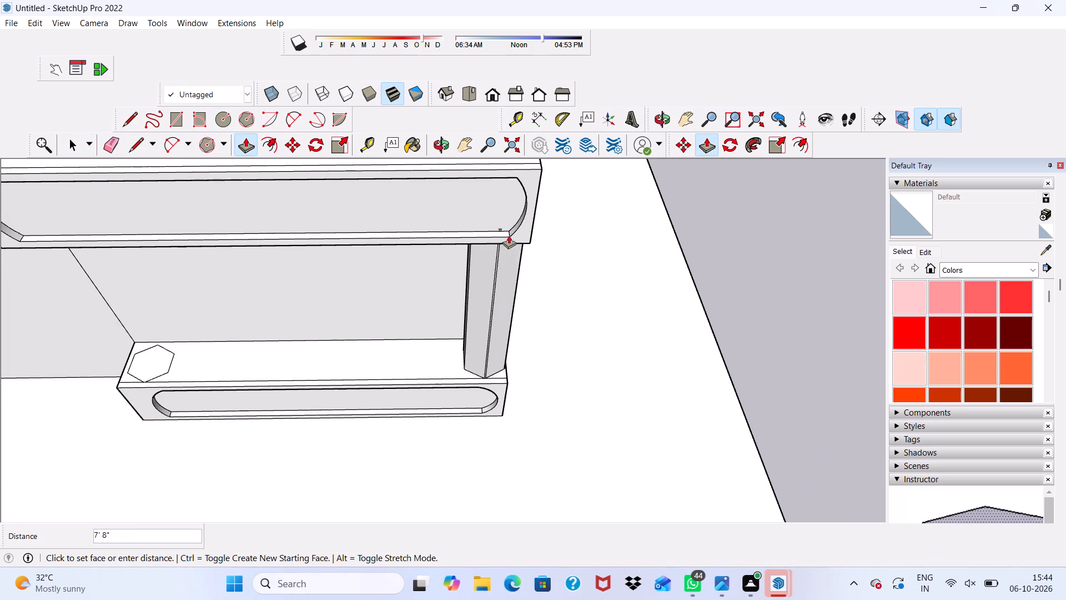
scroll(512, 248, "up", 6)
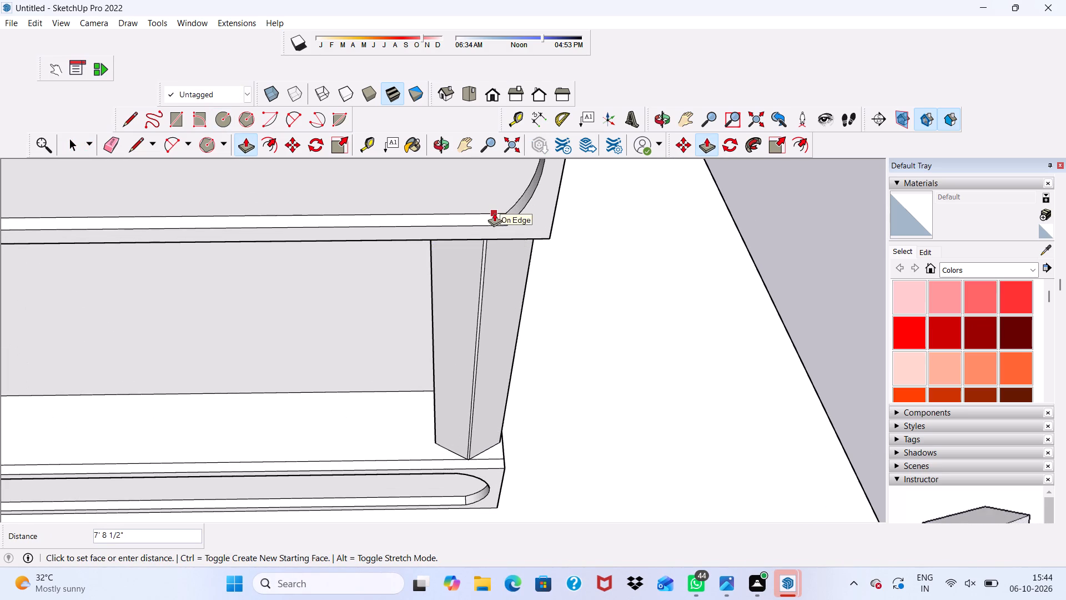
middle_click_drag(494, 209, 499, 115)
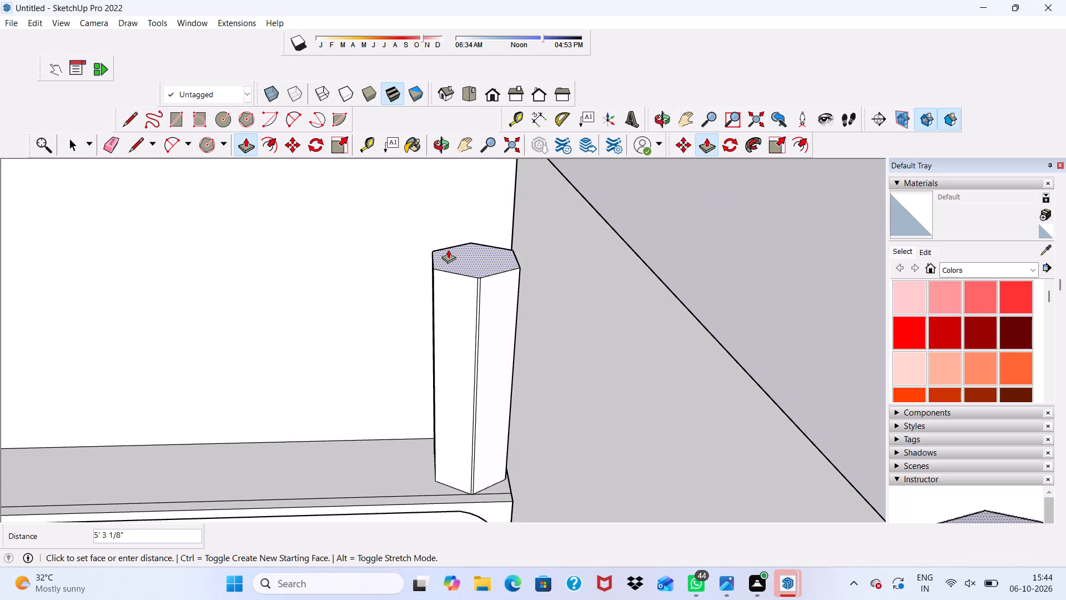
type("1'")
key("Return")
Push/Pull the hexagon at the lowest ledge's left end upward by 1', level with the right-end base.
scroll(461, 268, "down", 2)
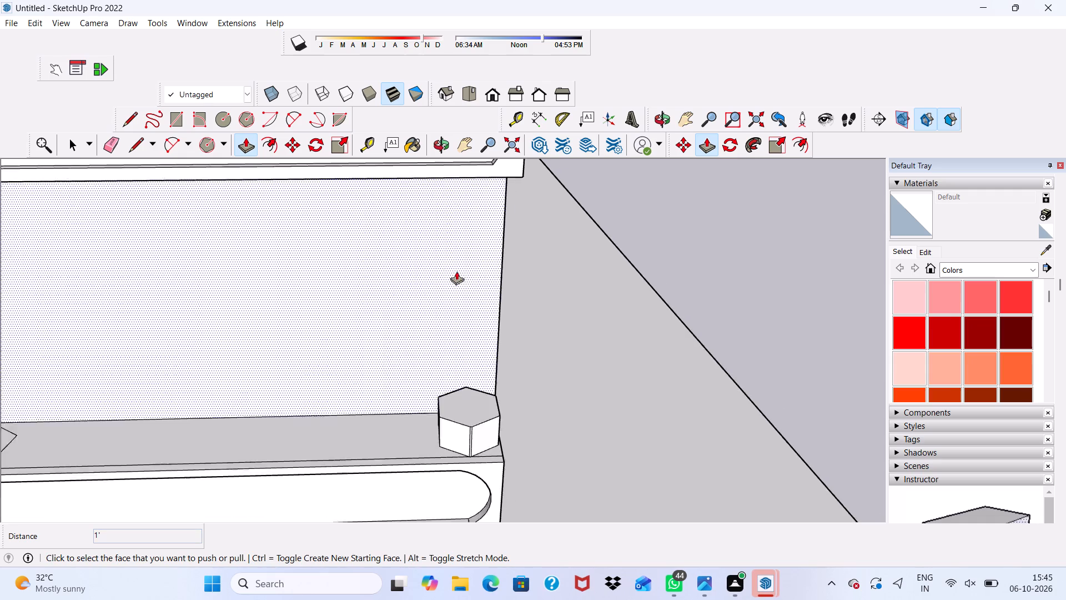
scroll(456, 271, "down", 3)
scroll(99, 388, "up", 7)
left_click(70, 429)
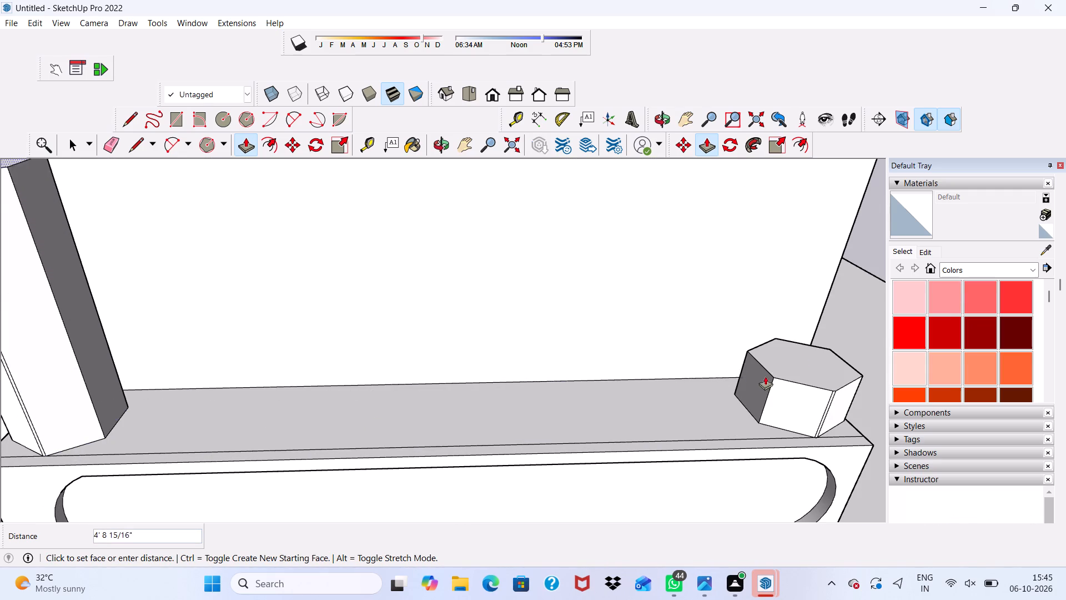
left_click(791, 376)
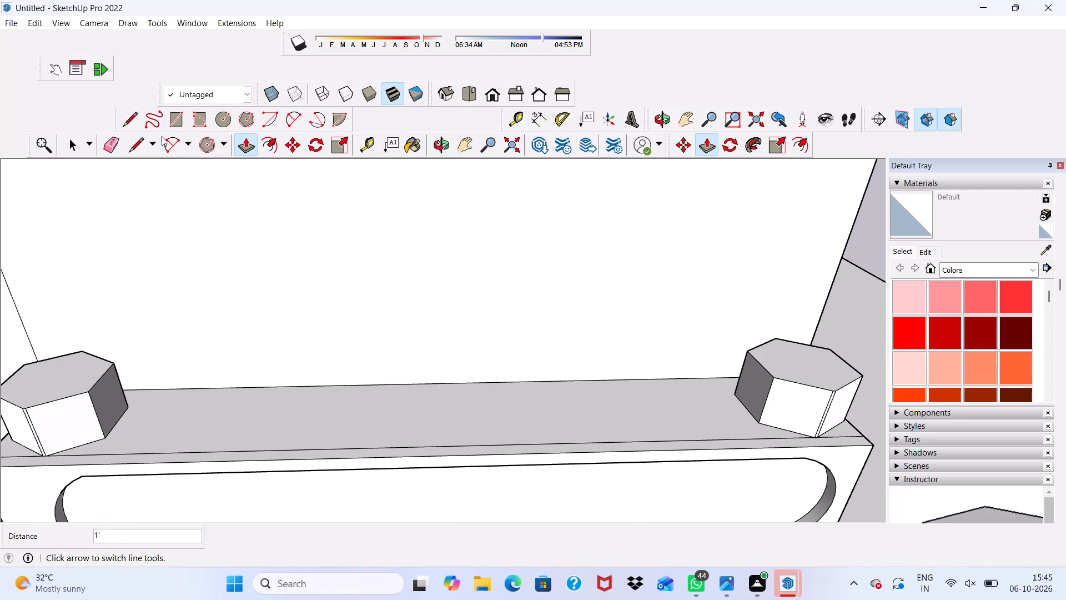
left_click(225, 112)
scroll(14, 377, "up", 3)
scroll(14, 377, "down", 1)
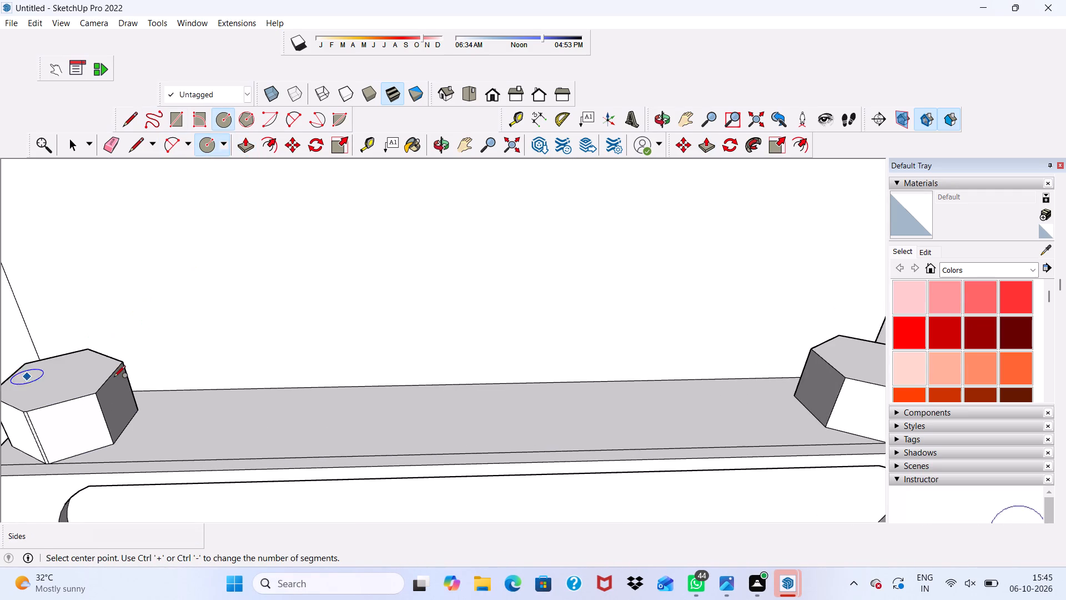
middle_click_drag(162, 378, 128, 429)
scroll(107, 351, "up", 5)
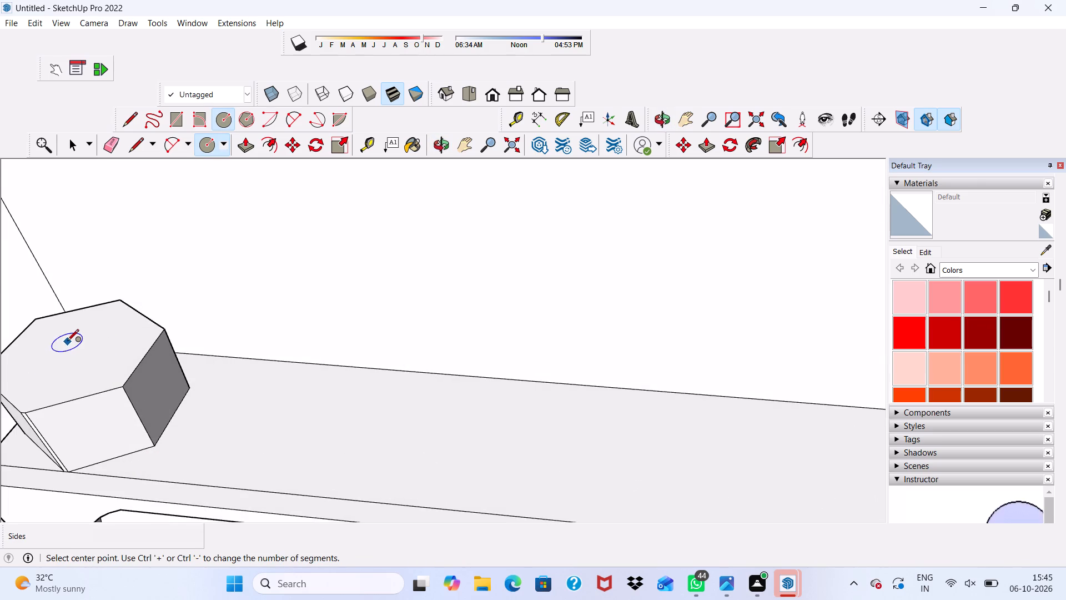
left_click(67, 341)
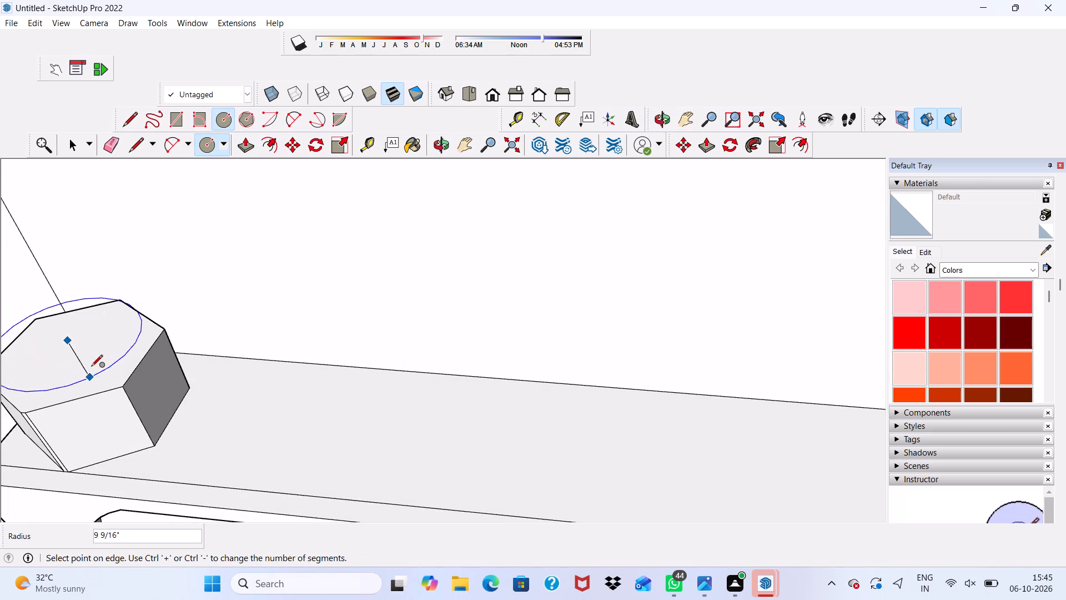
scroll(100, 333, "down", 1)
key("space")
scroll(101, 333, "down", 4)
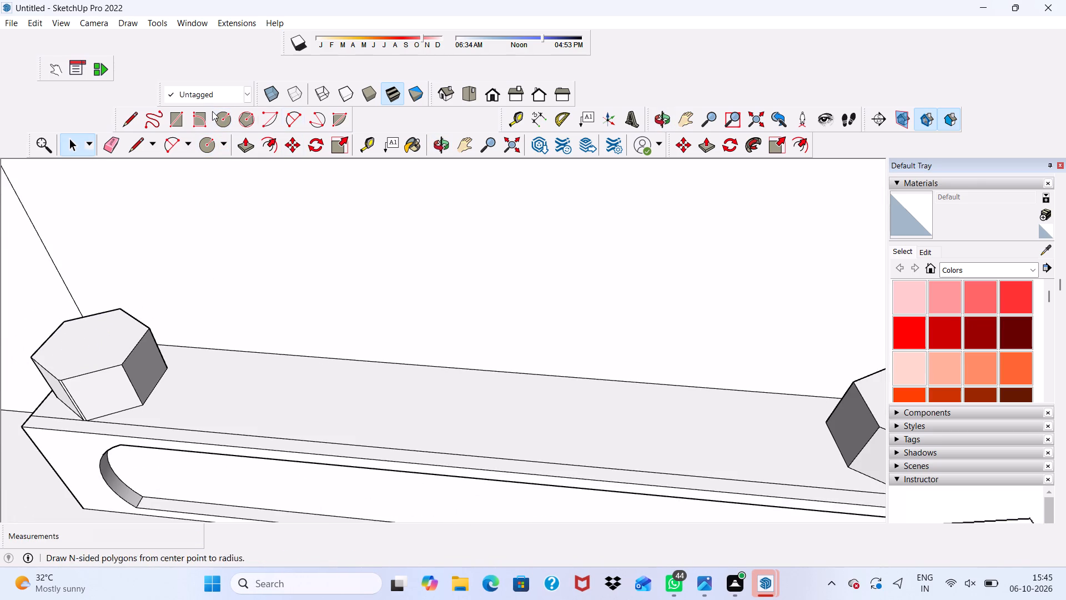
Draw a circle with a radius of about 6" centered on top of the left hexagonal base.
left_click(218, 118)
middle_click_drag(125, 313, 158, 341)
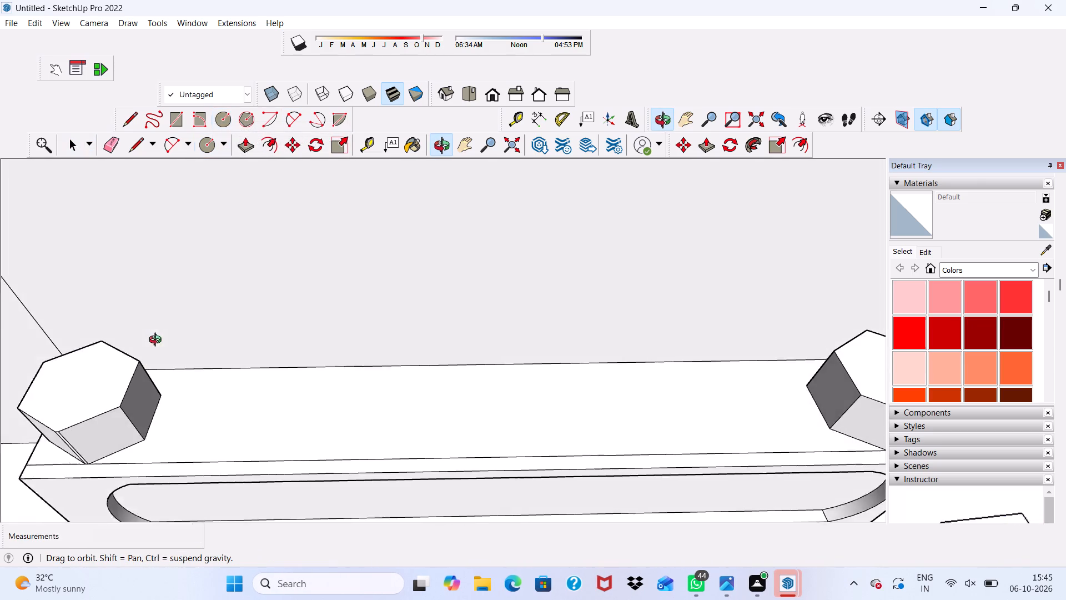
middle_click_drag(158, 341, 188, 331)
left_click(68, 422)
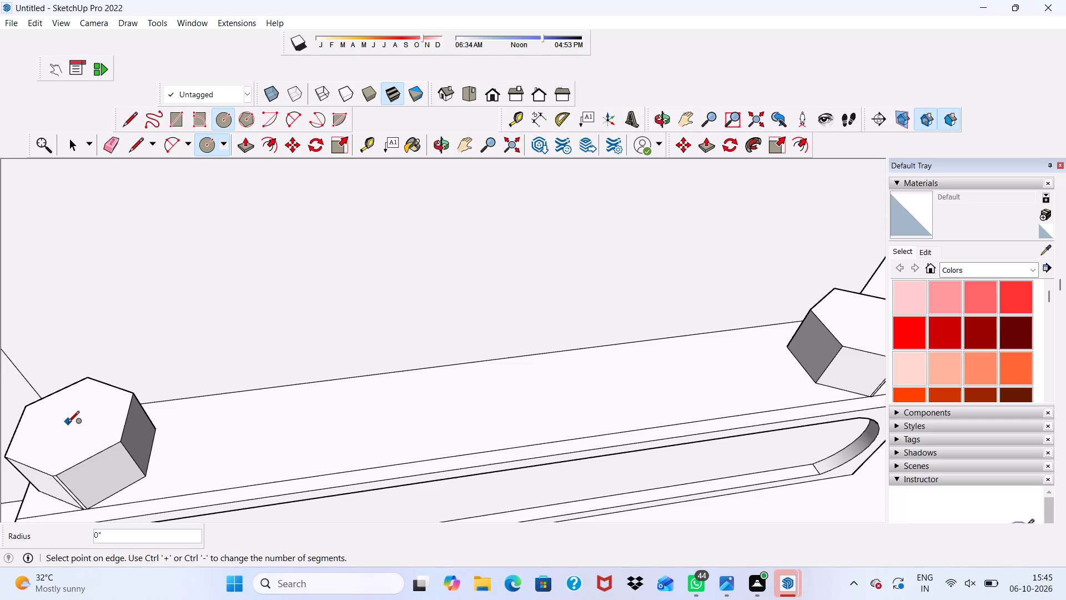
left_click(72, 391)
scroll(72, 392, "down", 3)
scroll(72, 392, "up", 1)
scroll(72, 392, "down", 4)
scroll(113, 409, "up", 2)
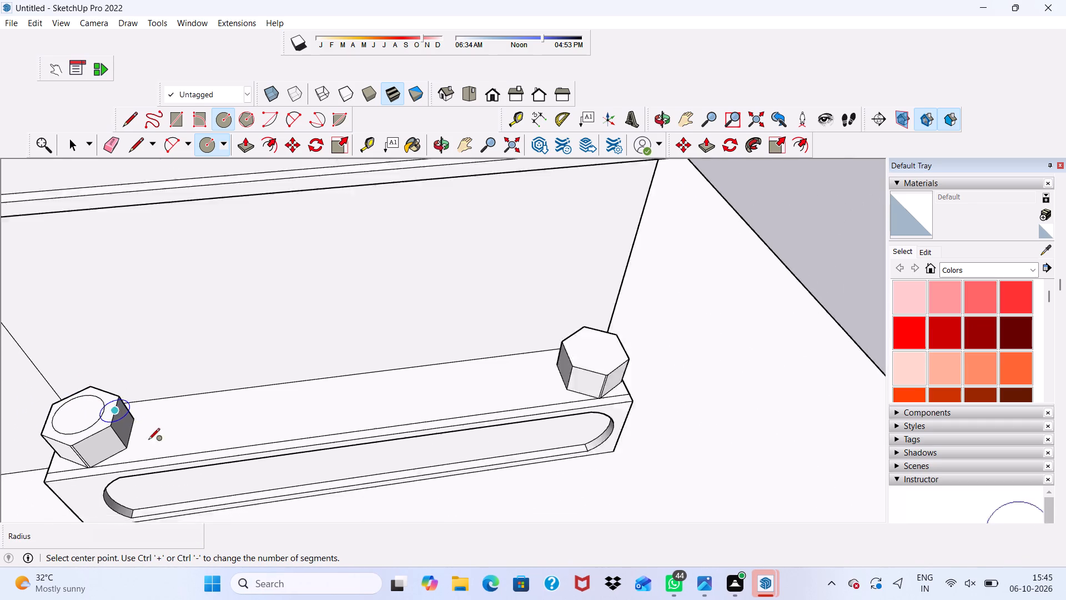
scroll(204, 383, "down", 4)
key("space")
scroll(204, 387, "down", 3)
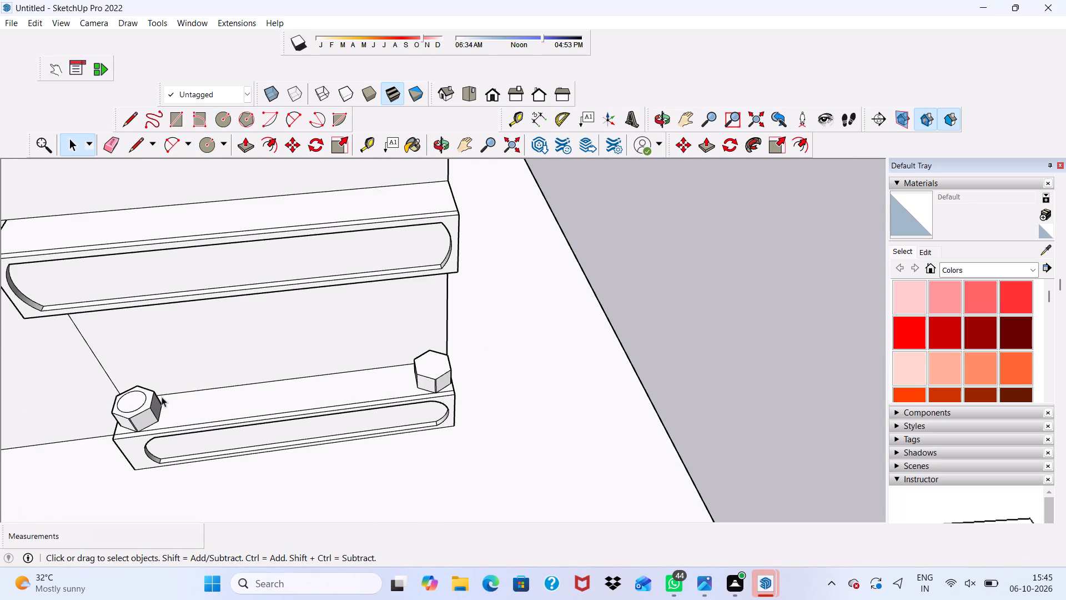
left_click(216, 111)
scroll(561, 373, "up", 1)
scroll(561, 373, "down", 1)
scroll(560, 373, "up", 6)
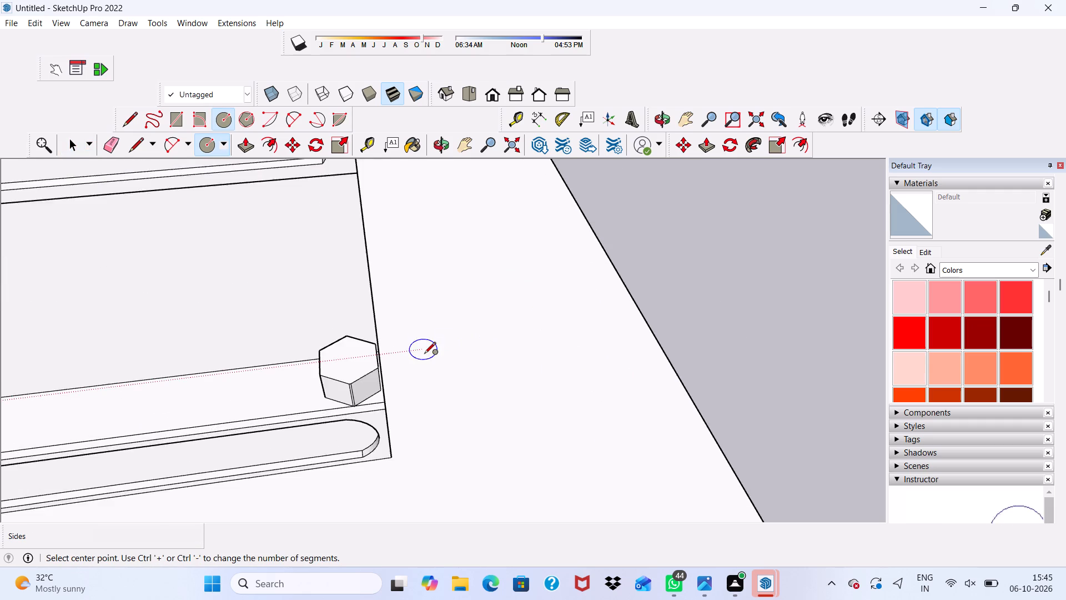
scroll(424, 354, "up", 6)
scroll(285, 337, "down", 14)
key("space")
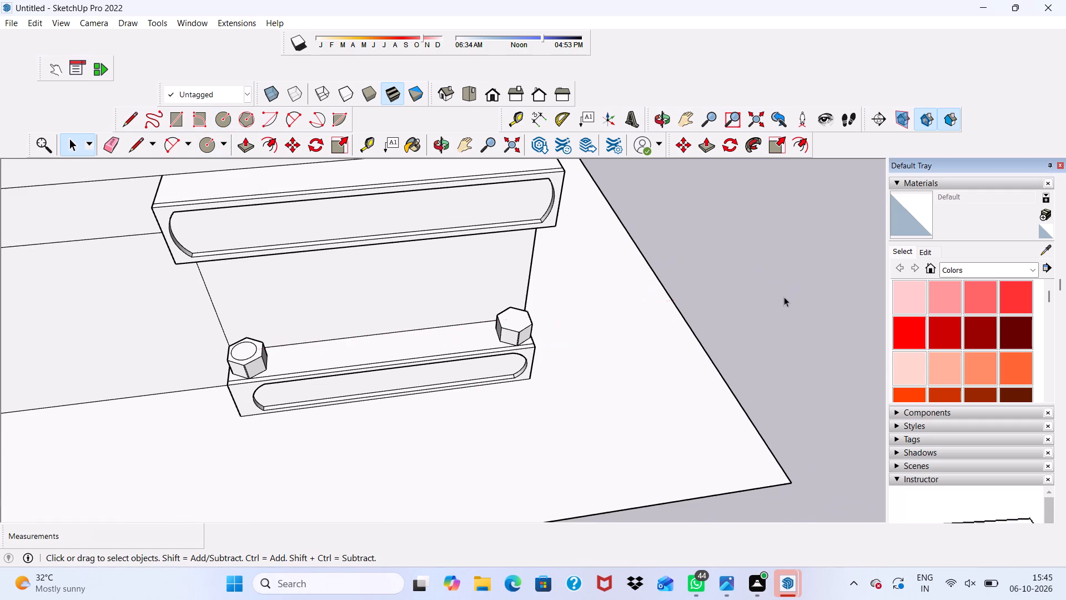
Copy the circle from the left hexagonal base about 13' 7" along the ledge onto the right base's top.
scroll(171, 383, "up", 9)
double_click(286, 328)
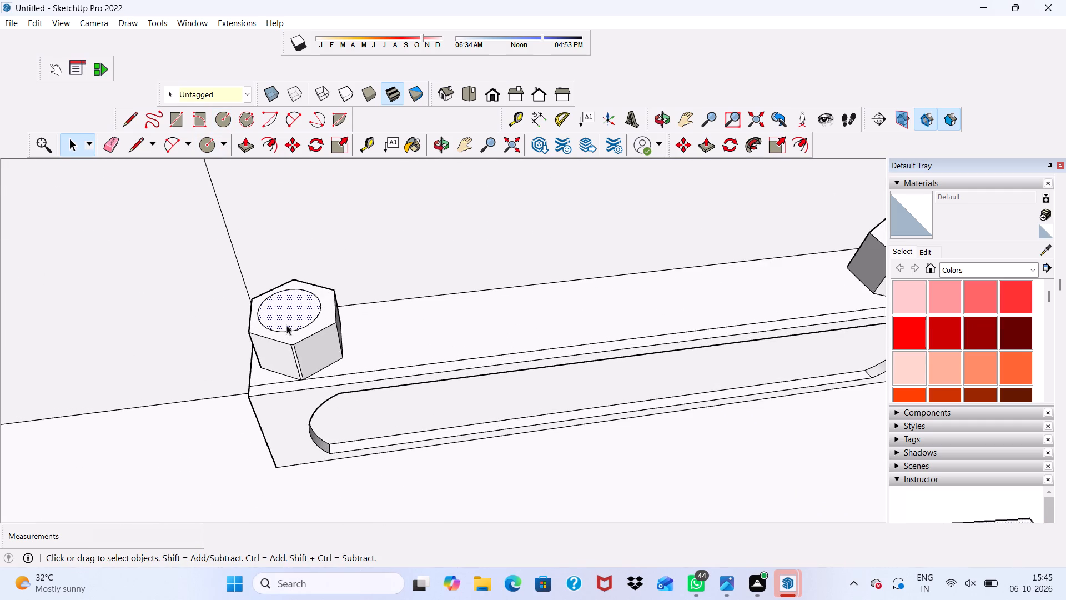
double_click(281, 311)
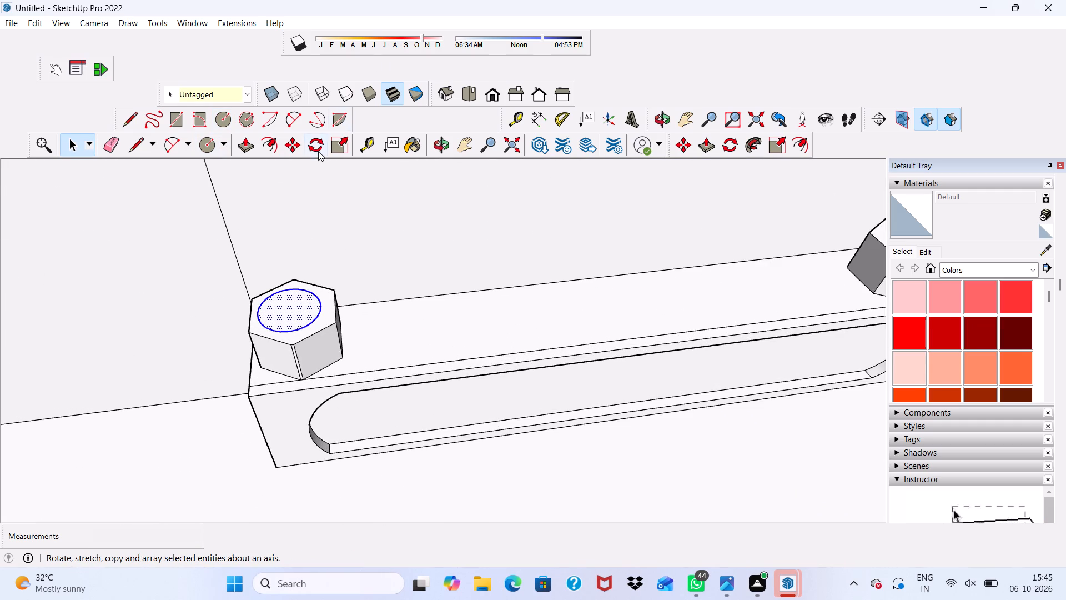
left_click(289, 144)
left_click(279, 298)
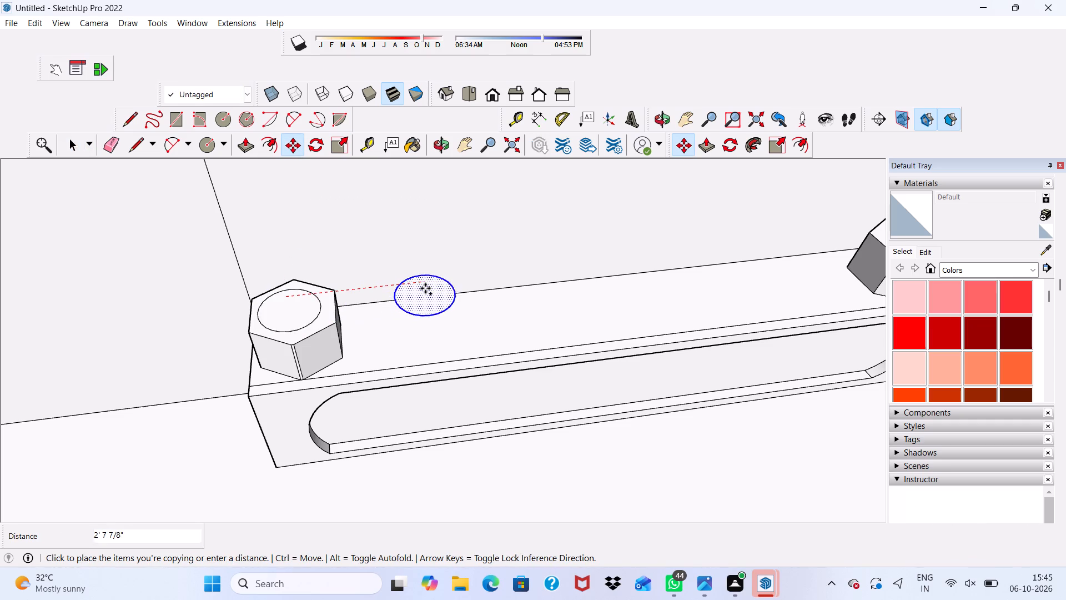
scroll(425, 288, "down", 2)
scroll(425, 288, "up", 1)
scroll(424, 288, "down", 5)
scroll(690, 236, "up", 3)
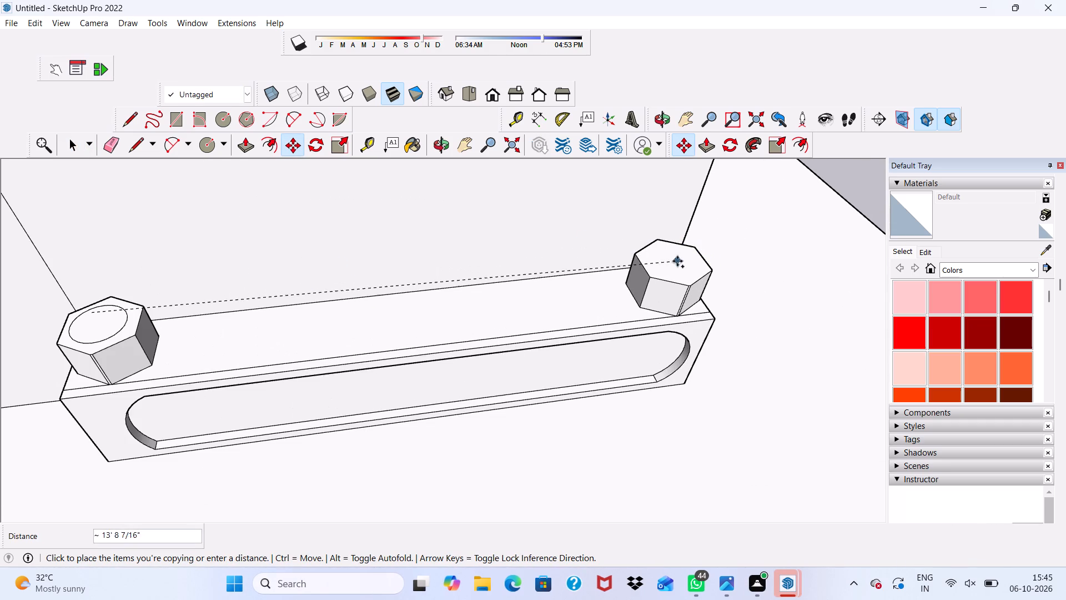
scroll(679, 254, "up", 3)
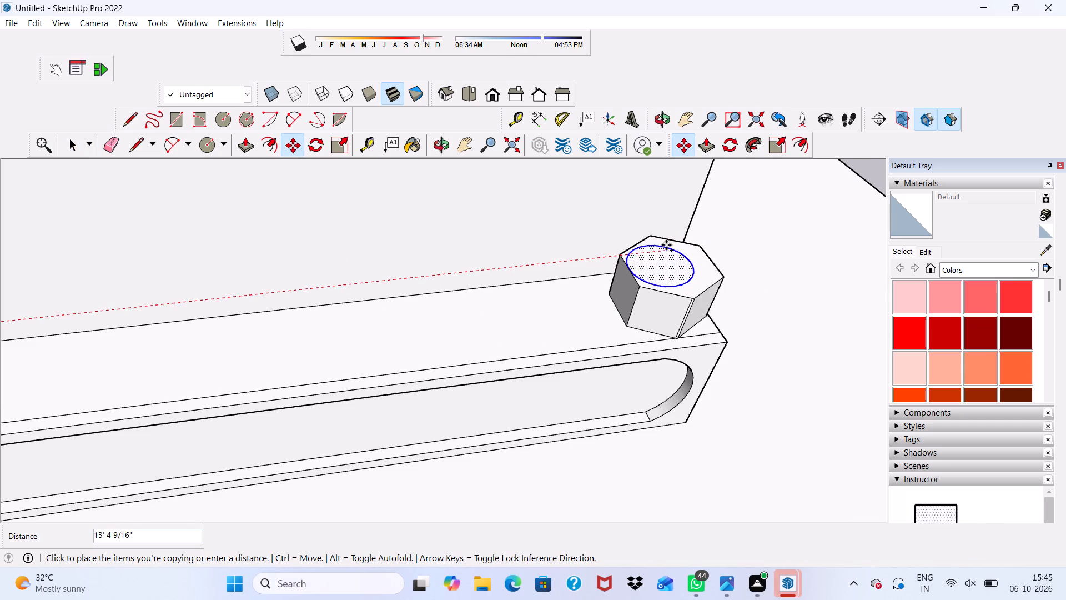
left_click(675, 249)
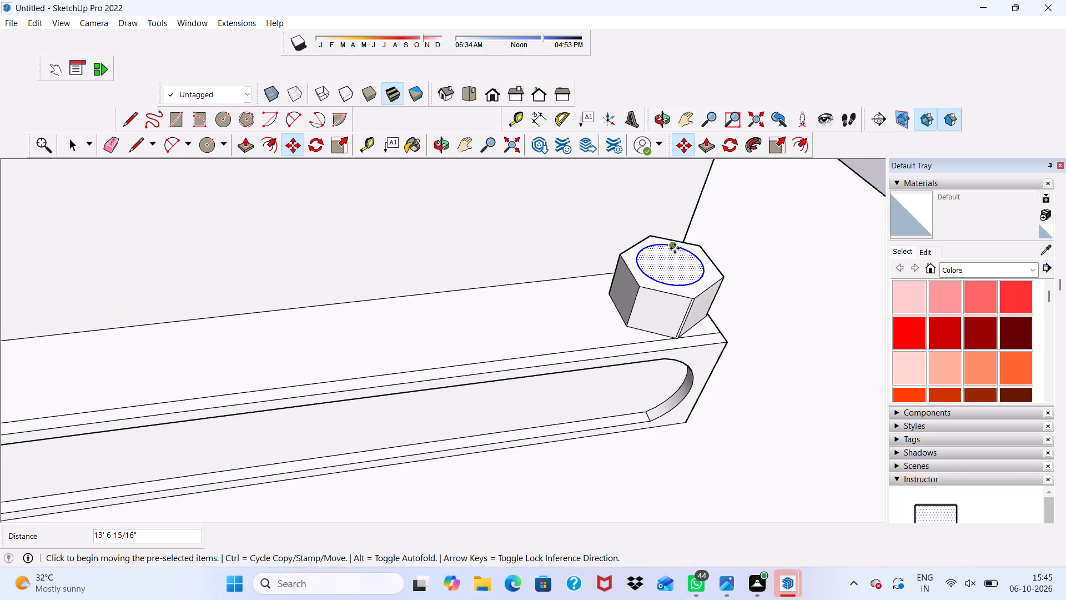
scroll(675, 248, "up", 1)
scroll(675, 248, "down", 6)
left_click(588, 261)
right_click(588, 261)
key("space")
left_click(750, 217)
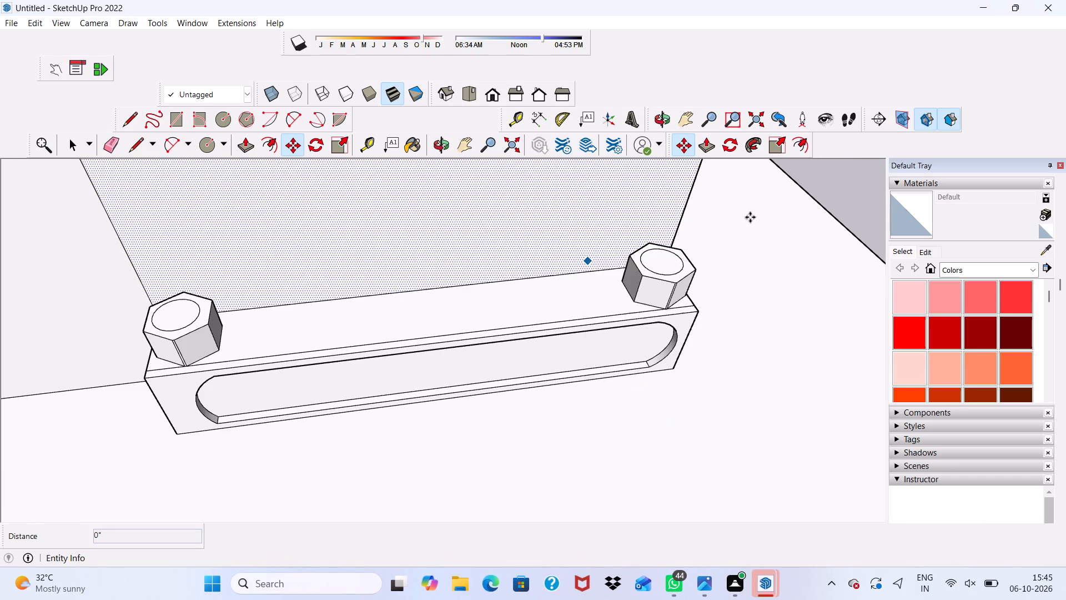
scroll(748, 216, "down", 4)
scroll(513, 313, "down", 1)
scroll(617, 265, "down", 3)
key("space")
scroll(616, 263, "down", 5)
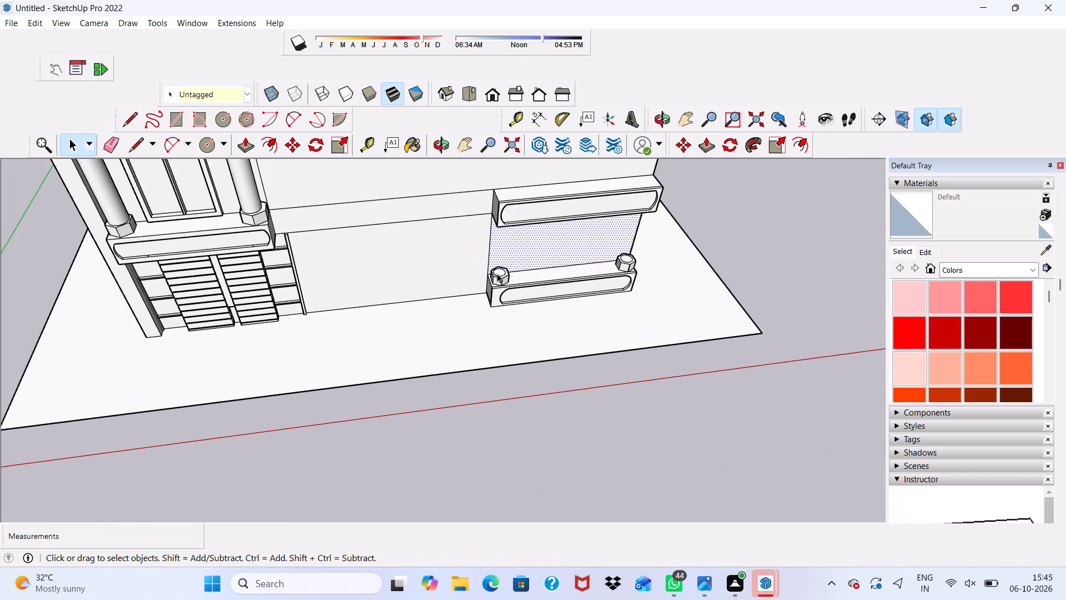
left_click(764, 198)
Push/Pull the left base's circle upward about 6' 9" to form a round column reaching the ledge above.
middle_click_drag(554, 287, 472, 218)
scroll(497, 257, "up", 8)
scroll(499, 256, "down", 1)
scroll(498, 258, "up", 2)
left_click(554, 353)
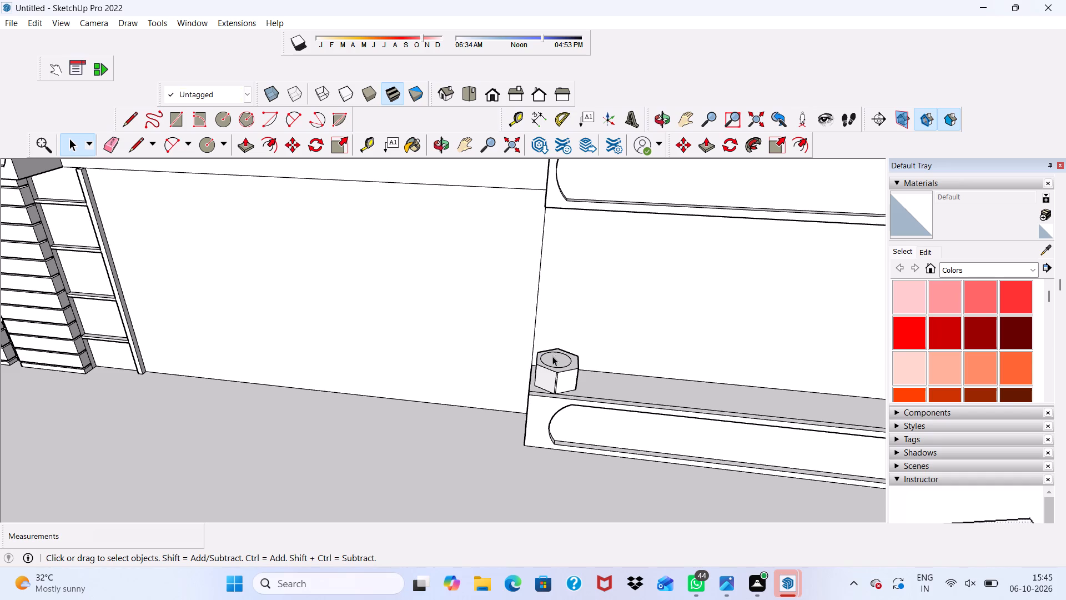
scroll(551, 358, "up", 5)
scroll(245, 166, "up", 3)
left_click(248, 144)
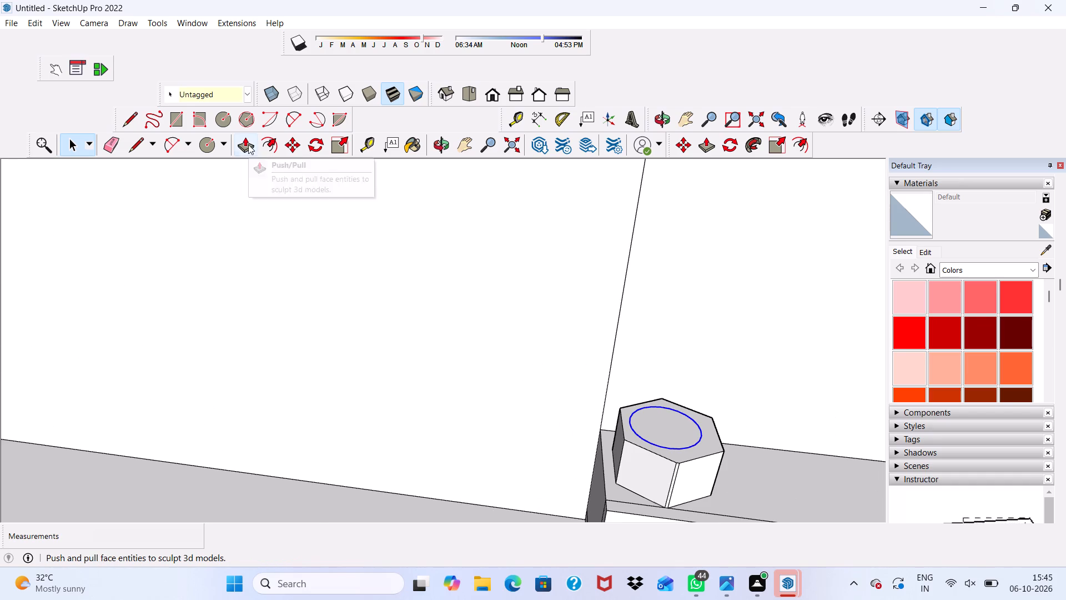
scroll(532, 316, "up", 2)
left_click(684, 459)
scroll(661, 399, "down", 4)
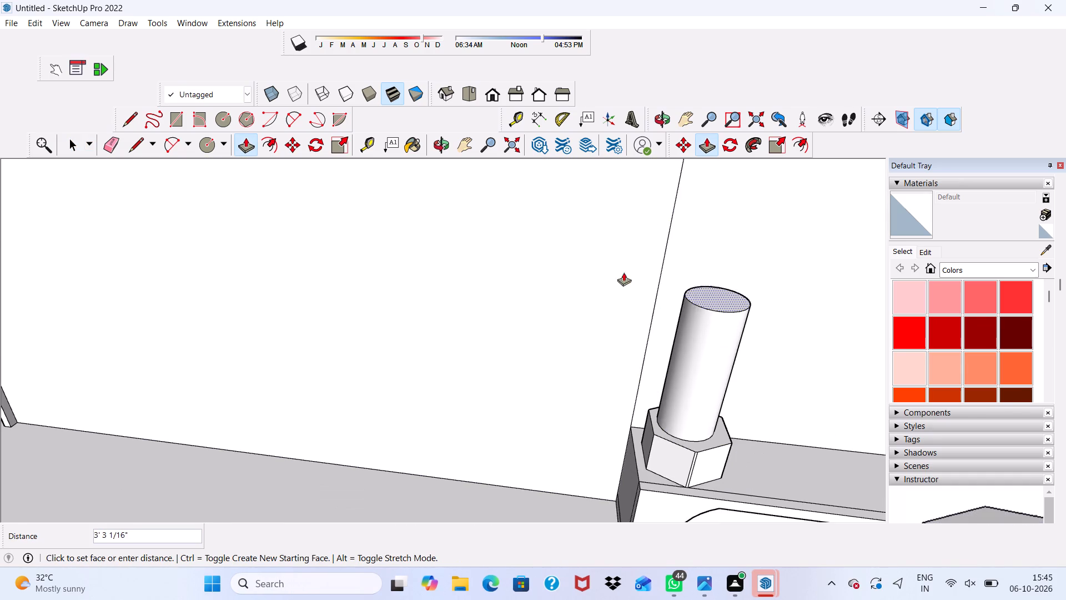
scroll(623, 272, "down", 8)
scroll(386, 283, "down", 6)
scroll(506, 246, "up", 8)
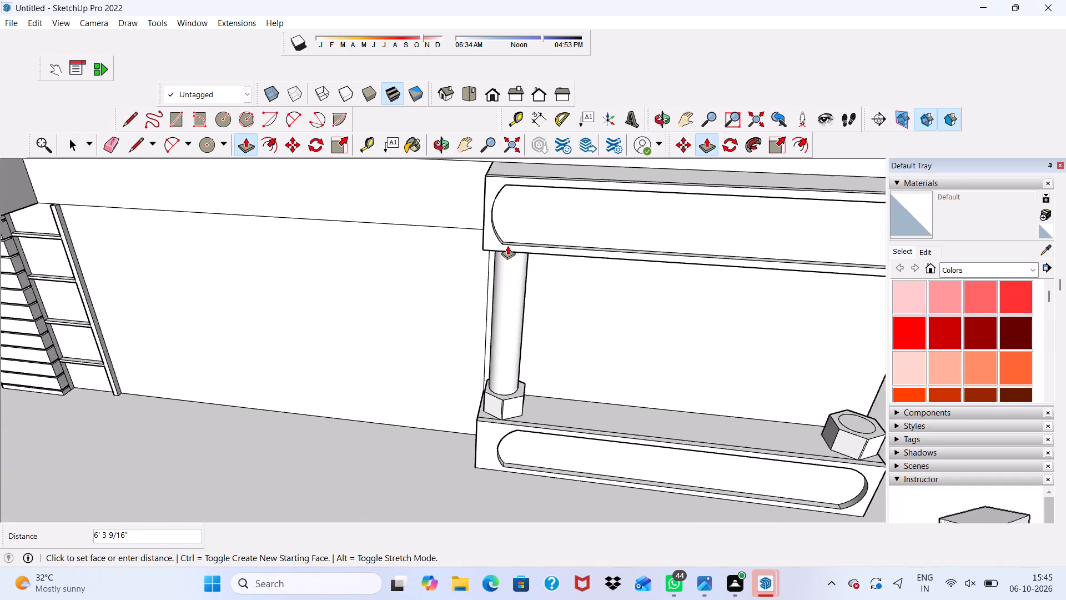
middle_click_drag(508, 244, 540, 89)
scroll(522, 172, "up", 1)
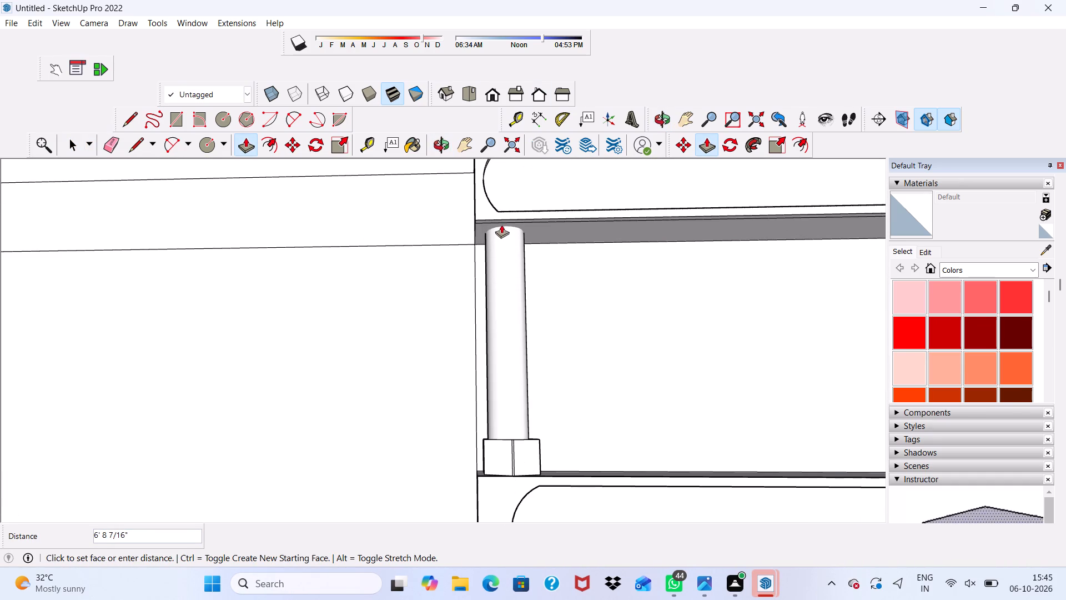
left_click(501, 223)
Push/Pull the right base's circle upward about 8' 1" to form a round column reaching the ledge above.
scroll(487, 236, "down", 11)
middle_click_drag(620, 302, 545, 461)
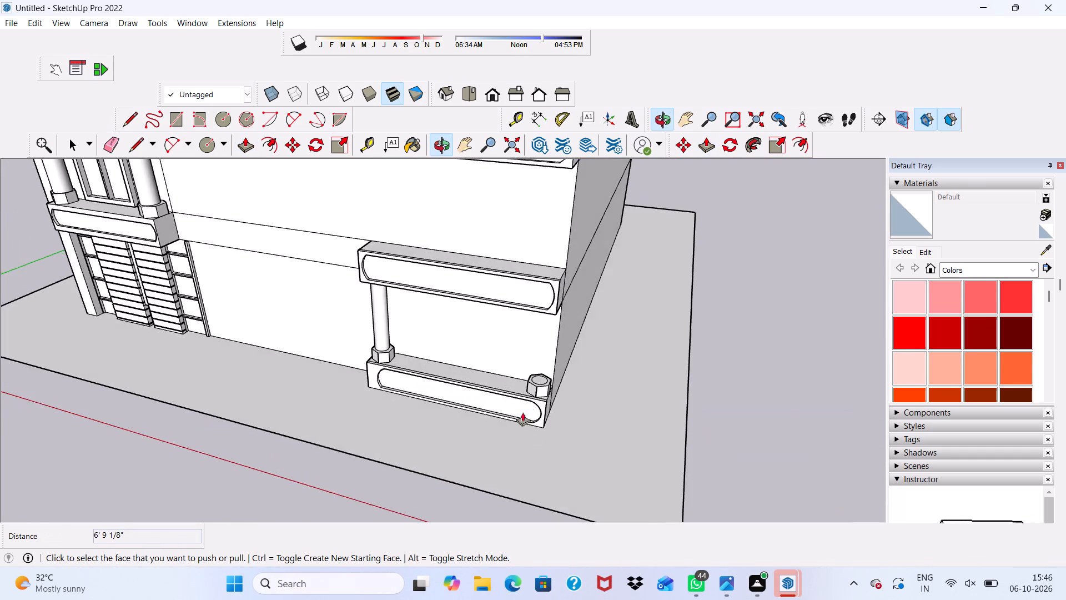
scroll(526, 396, "up", 16)
left_click(556, 352)
scroll(550, 304, "down", 5)
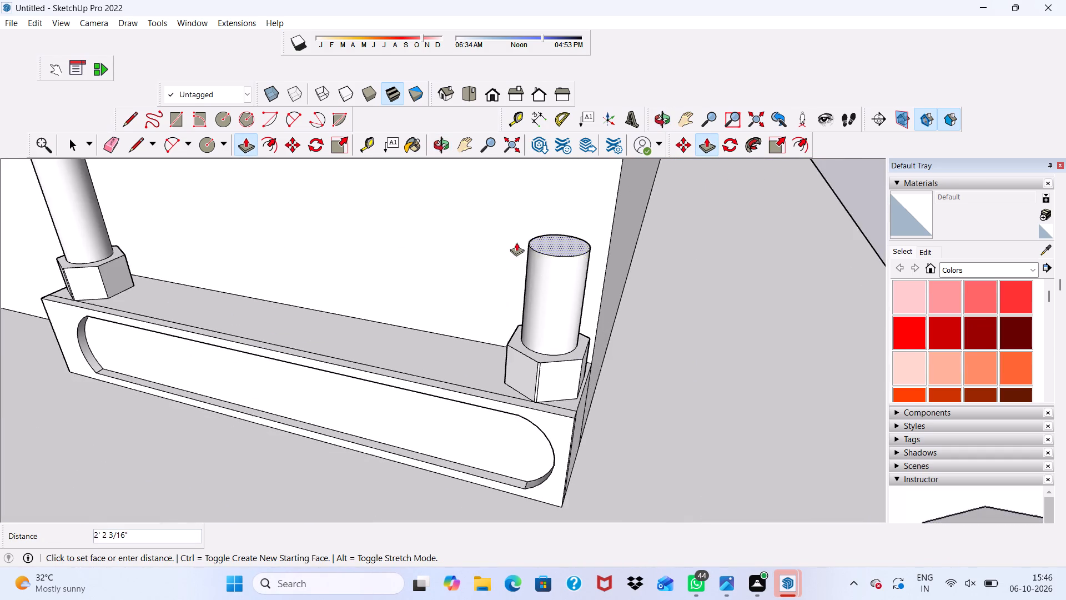
scroll(516, 242, "down", 15)
middle_click_drag(512, 257, 535, 161)
scroll(535, 162, "up", 3)
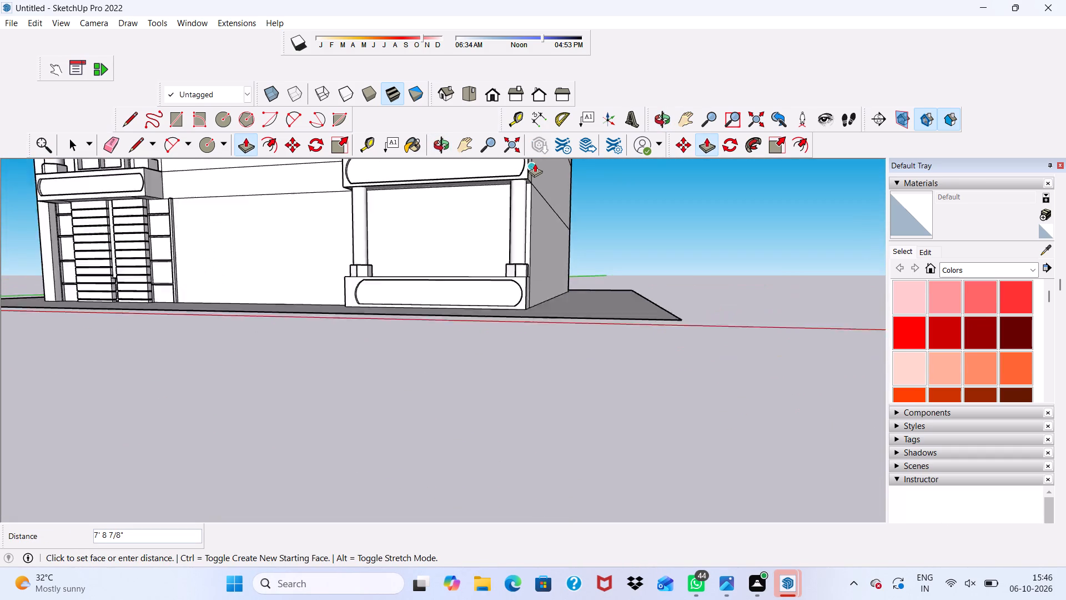
scroll(535, 163, "up", 1)
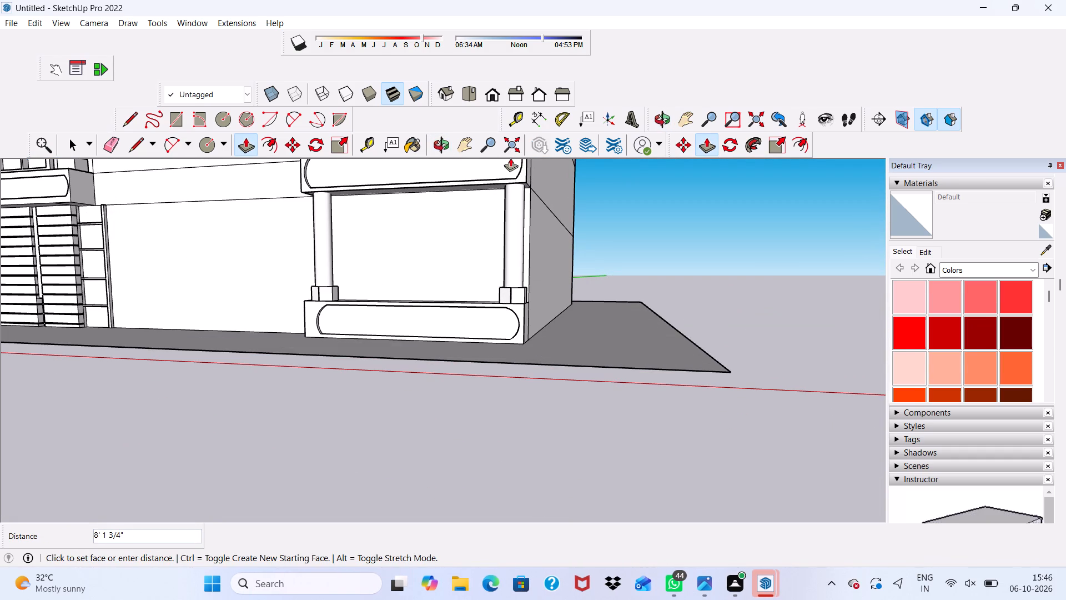
left_click(510, 160)
scroll(481, 200, "down", 1)
middle_click_drag(482, 192, 603, 263)
scroll(678, 265, "up", 2)
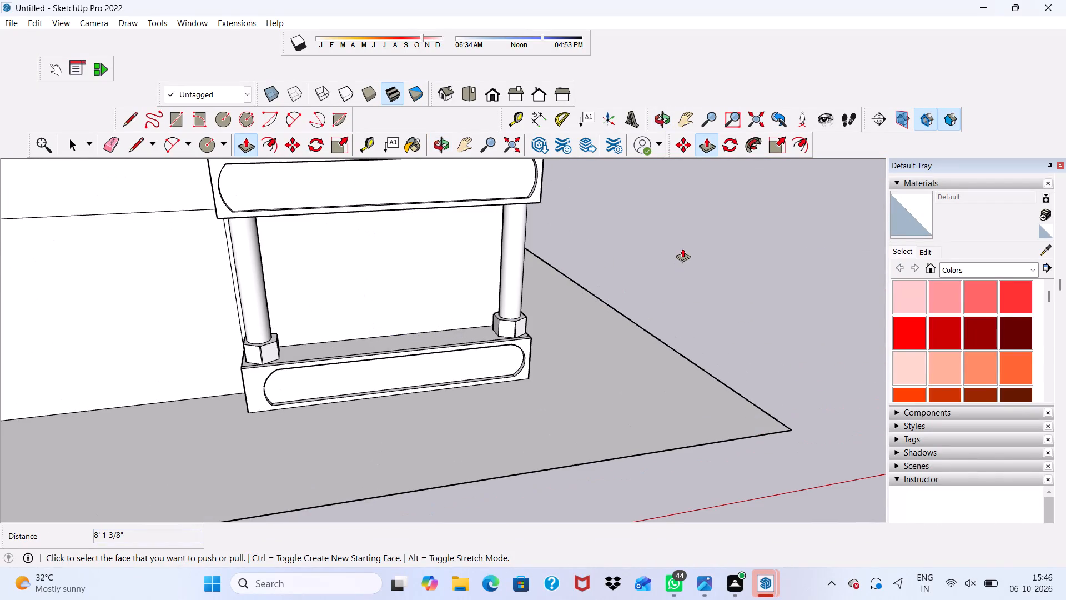
key("space")
Draw a rectangle about 6' 10 5/8" by 6' 2 9/16" on the wall between the two round columns.
scroll(661, 247, "down", 4)
middle_click_drag(516, 317, 469, 264)
scroll(469, 264, "up", 6)
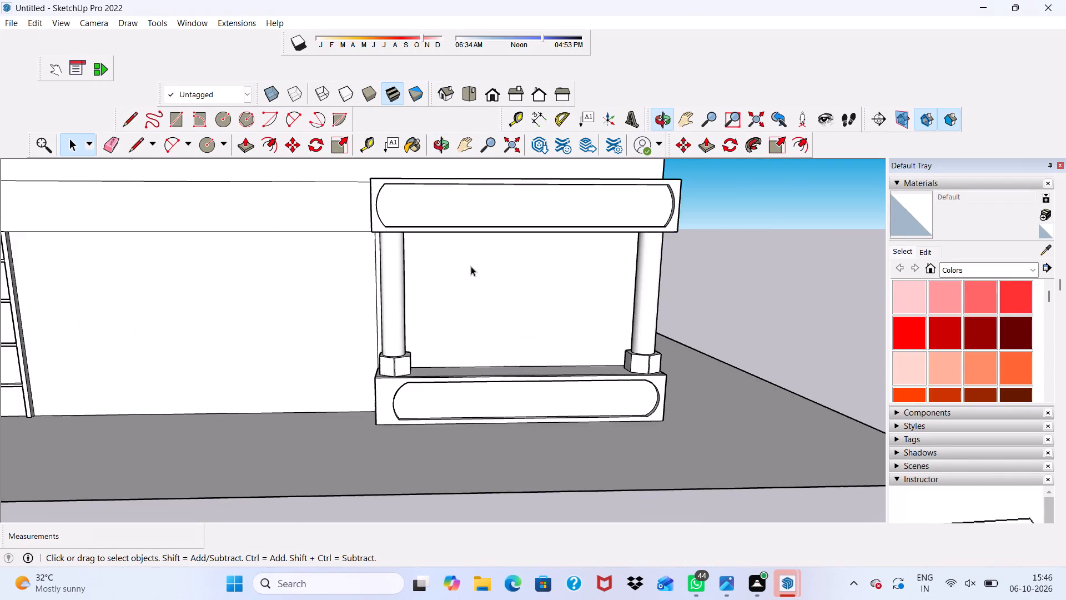
scroll(181, 188, "up", 1)
left_click(175, 106)
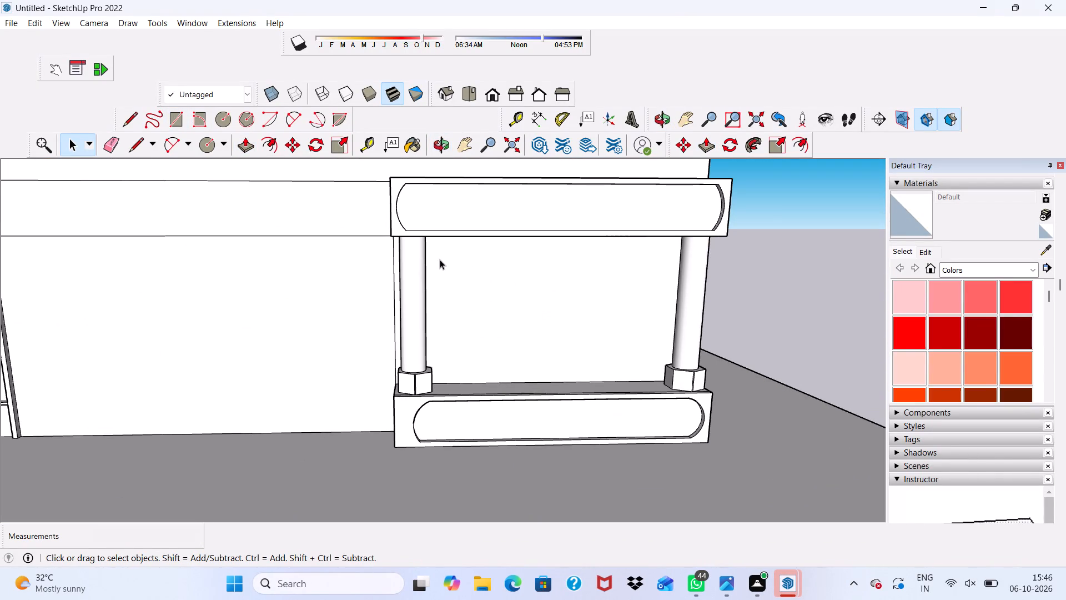
left_click(180, 124)
middle_click_drag(421, 257, 406, 171)
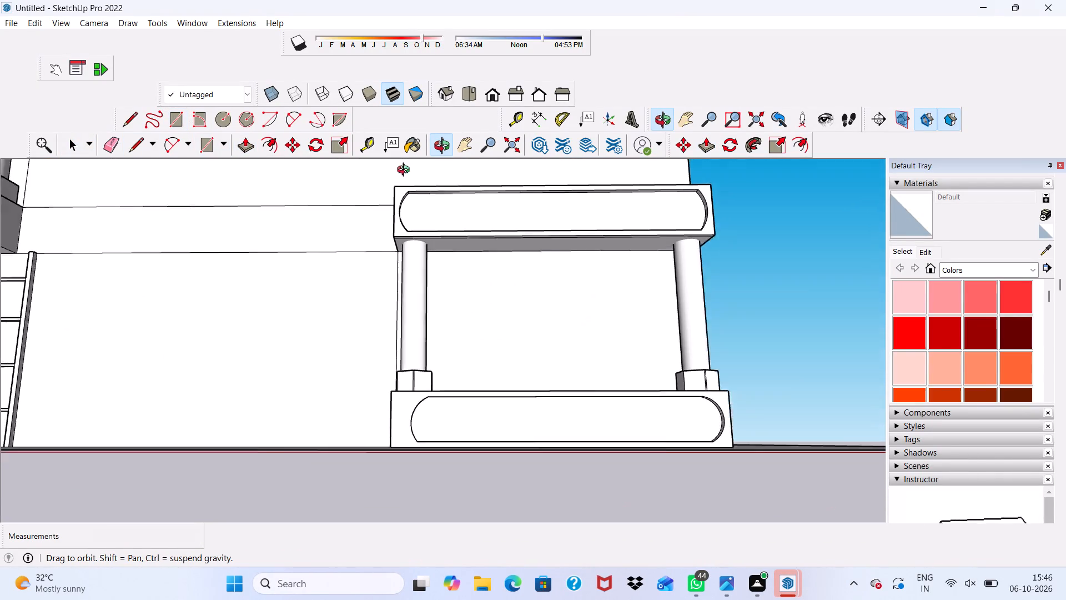
middle_click_drag(406, 171, 412, 221)
scroll(421, 244, "up", 3)
scroll(467, 301, "up", 4)
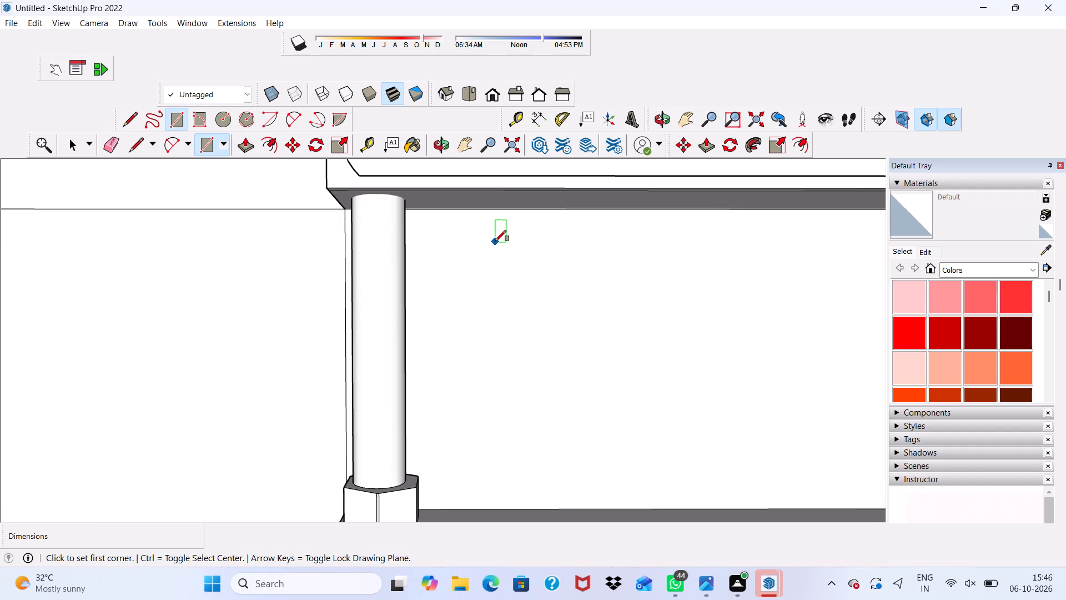
left_click(495, 228)
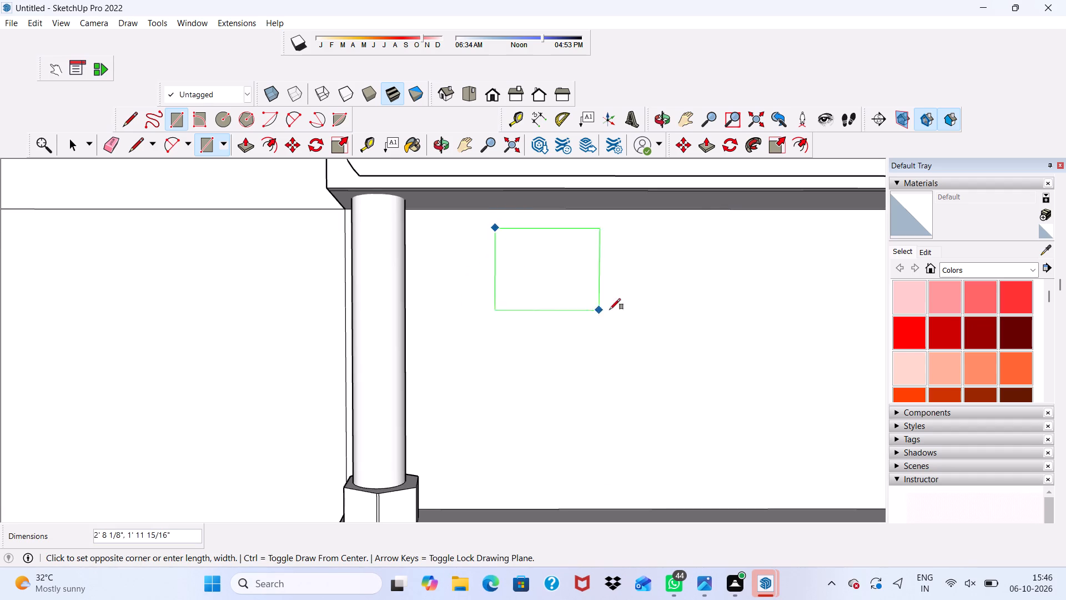
scroll(614, 314, "down", 2)
scroll(716, 343, "down", 1)
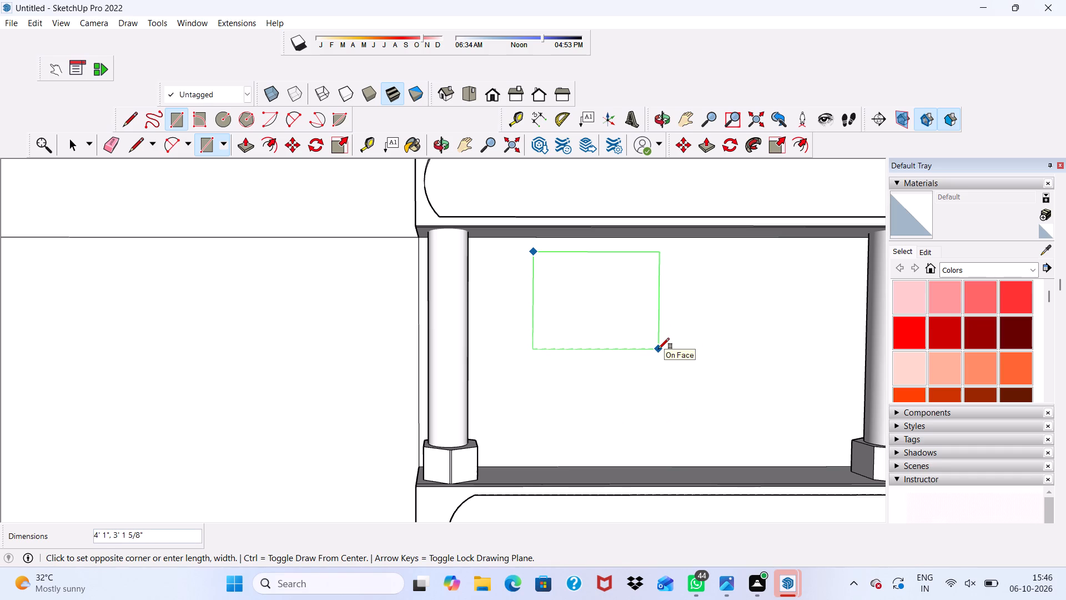
scroll(670, 353, "down", 1)
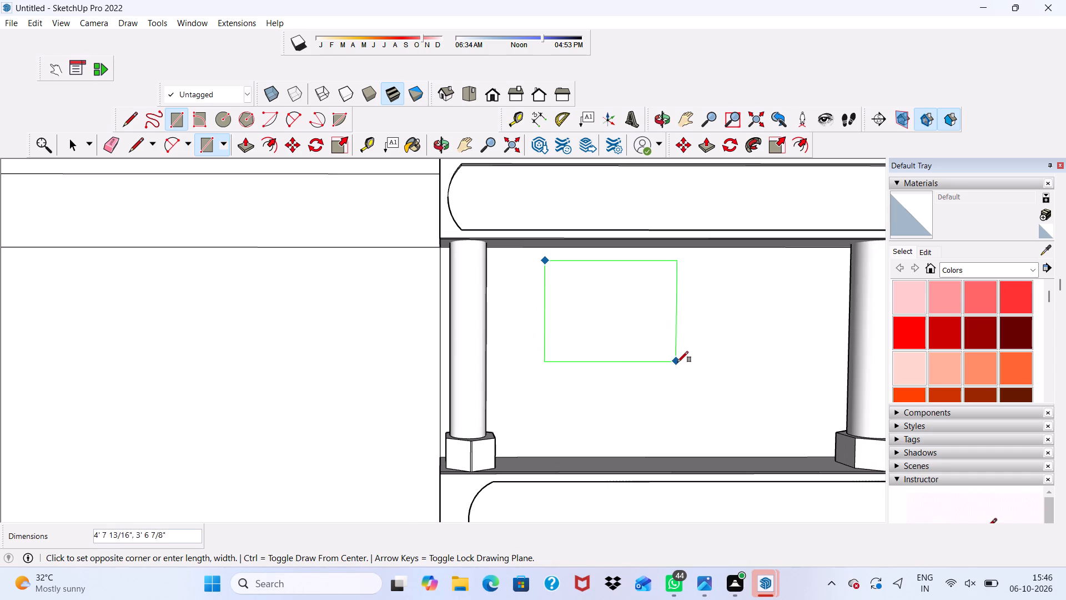
left_click(737, 436)
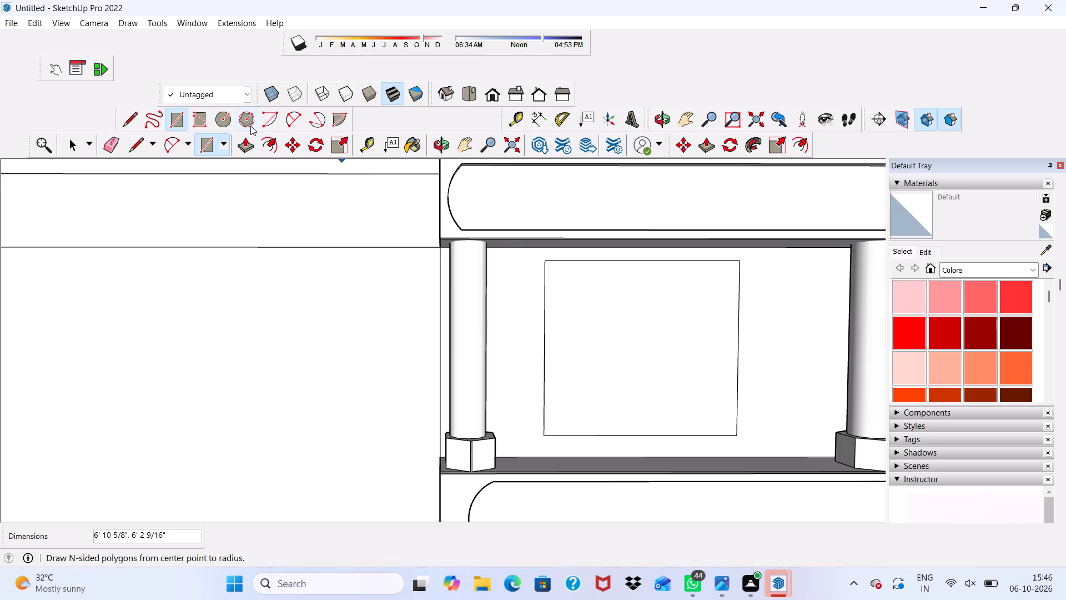
Offset the rectangle's edges inward 3" to form a window frame border.
left_click(270, 142)
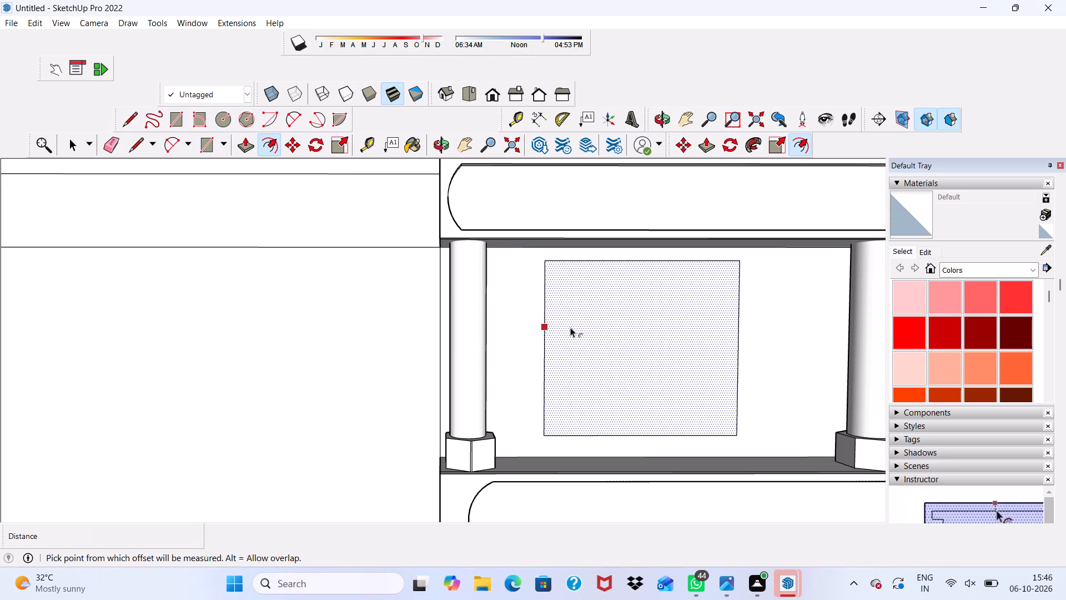
left_click(570, 326)
type("3\"")
key("Return")
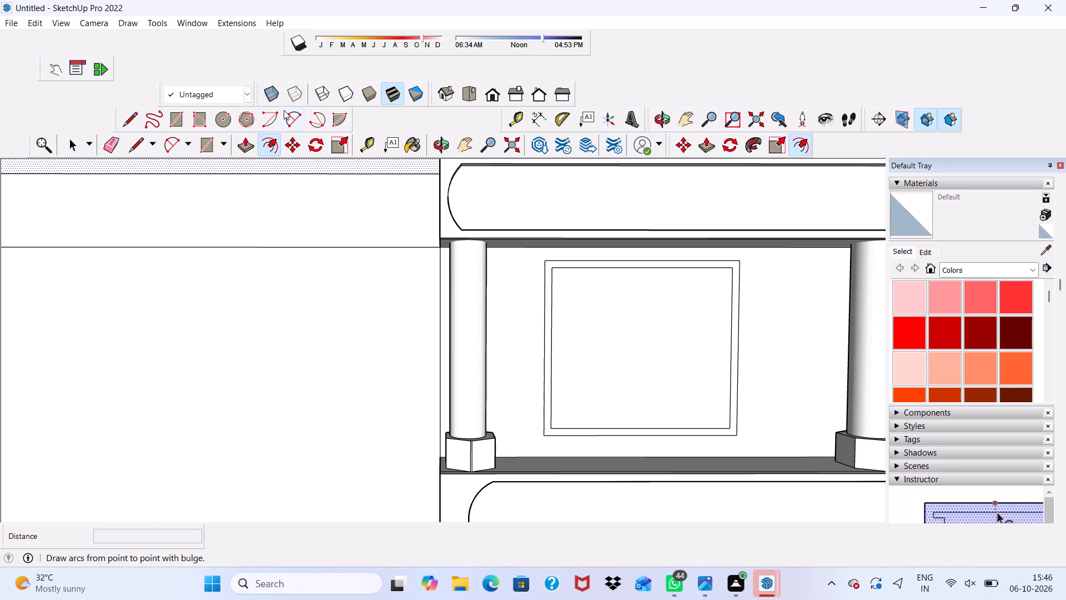
Draw a vertical mullion rectangle about 3 3/8" by 5' 8 9/16" down the middle of the window's inner rectangle.
left_click(199, 143)
scroll(597, 359, "up", 4)
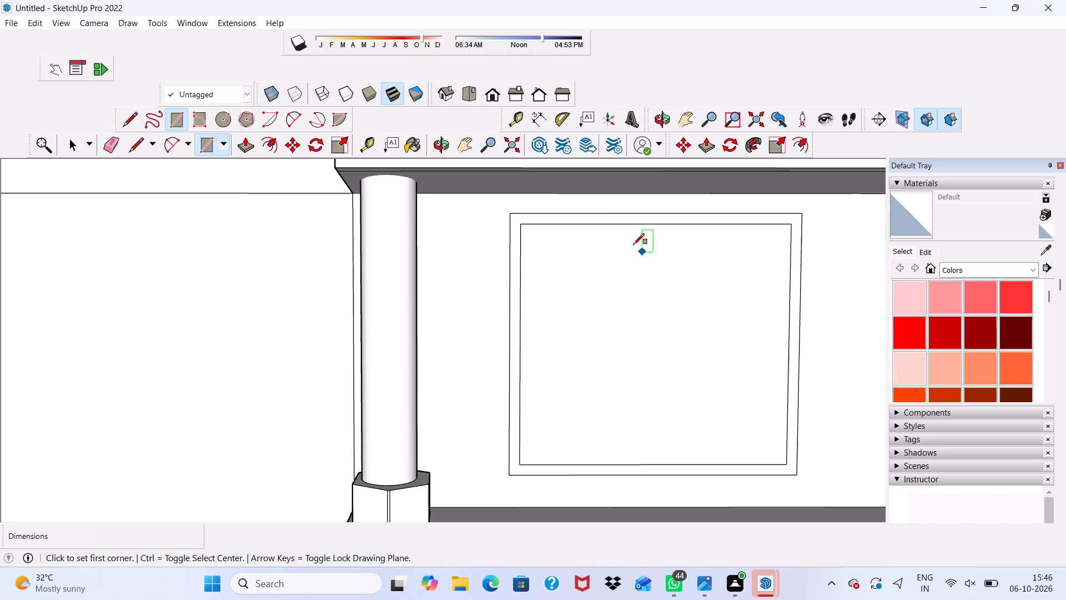
left_click(657, 224)
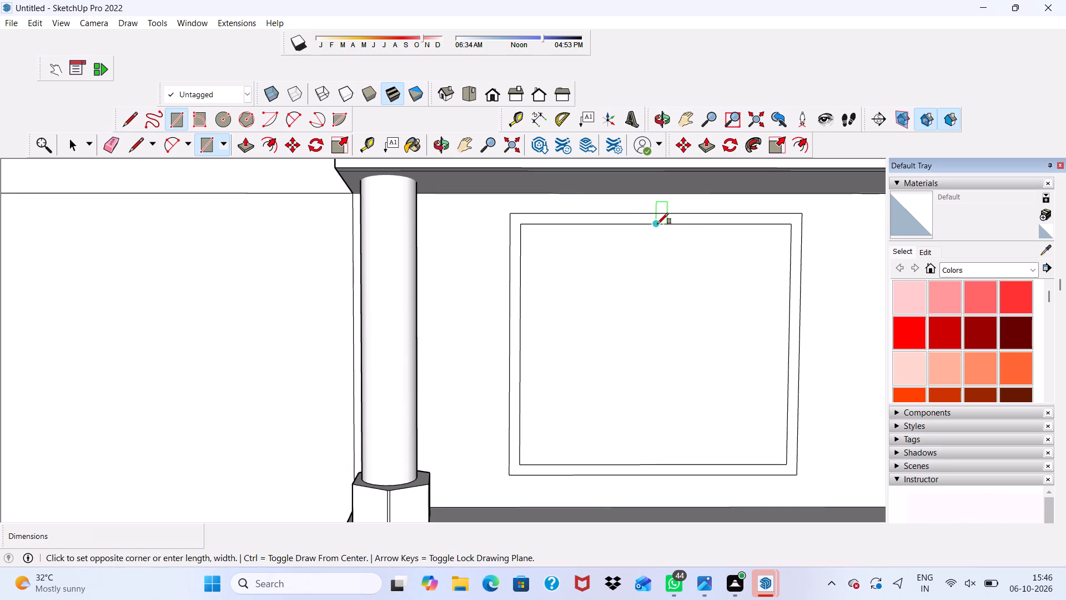
scroll(645, 296, "down", 1)
scroll(649, 308, "up", 1)
scroll(649, 318, "down", 1)
scroll(657, 407, "up", 4)
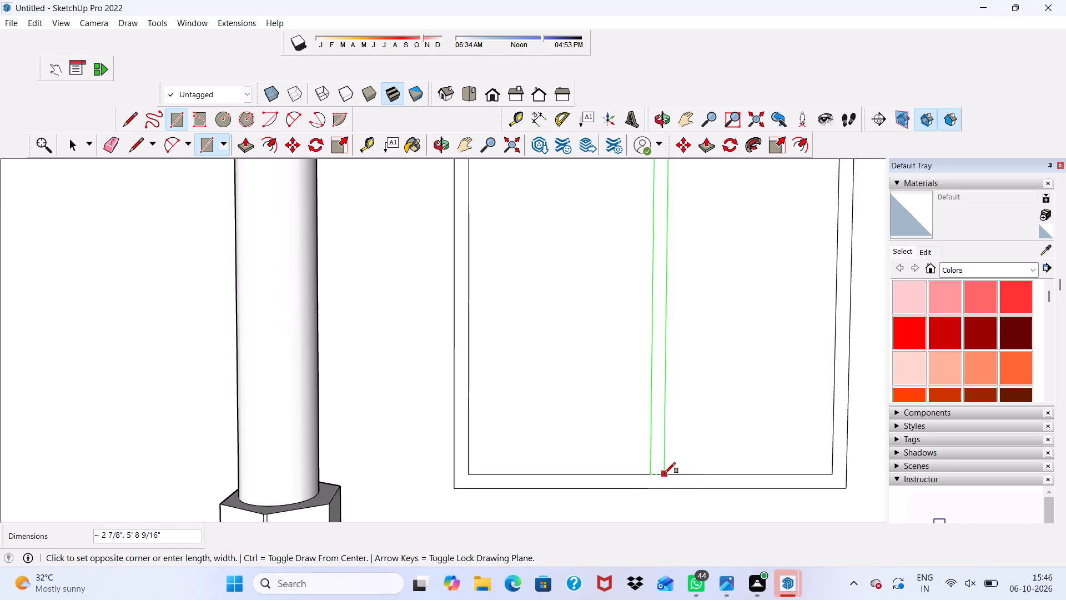
left_click(666, 473)
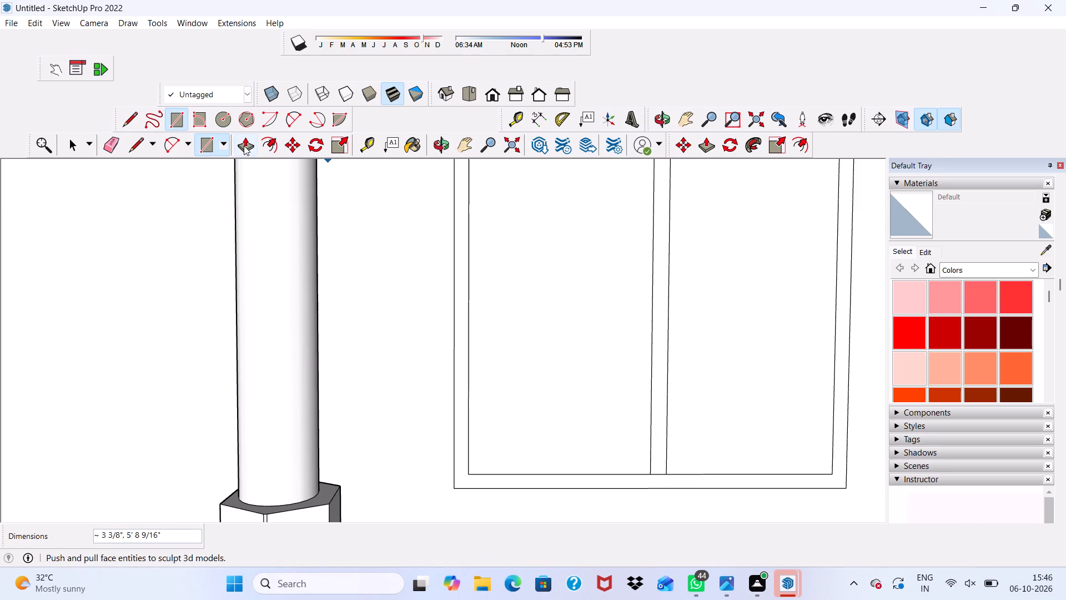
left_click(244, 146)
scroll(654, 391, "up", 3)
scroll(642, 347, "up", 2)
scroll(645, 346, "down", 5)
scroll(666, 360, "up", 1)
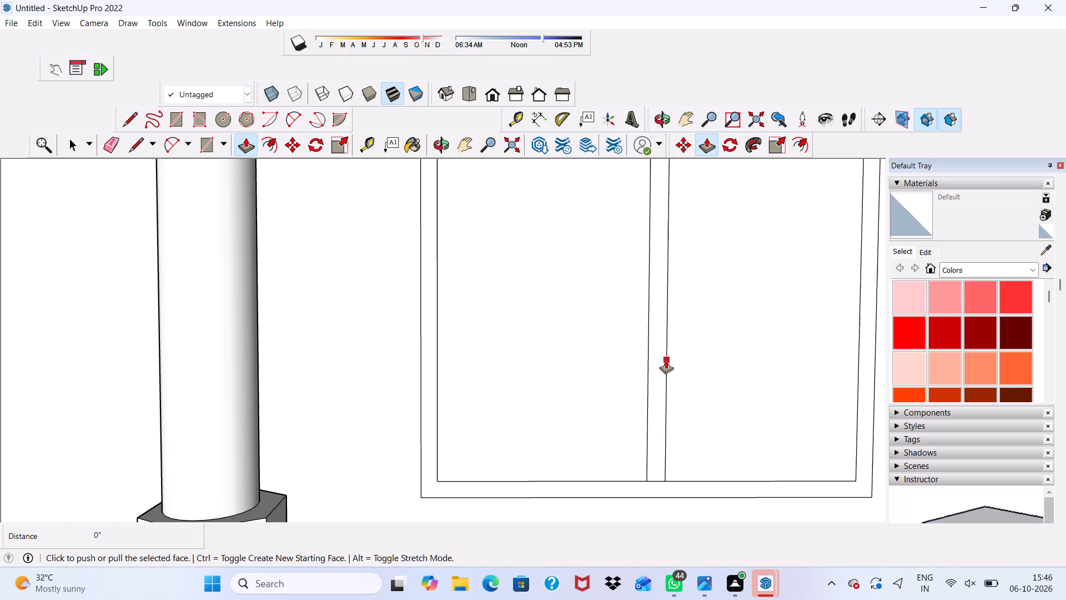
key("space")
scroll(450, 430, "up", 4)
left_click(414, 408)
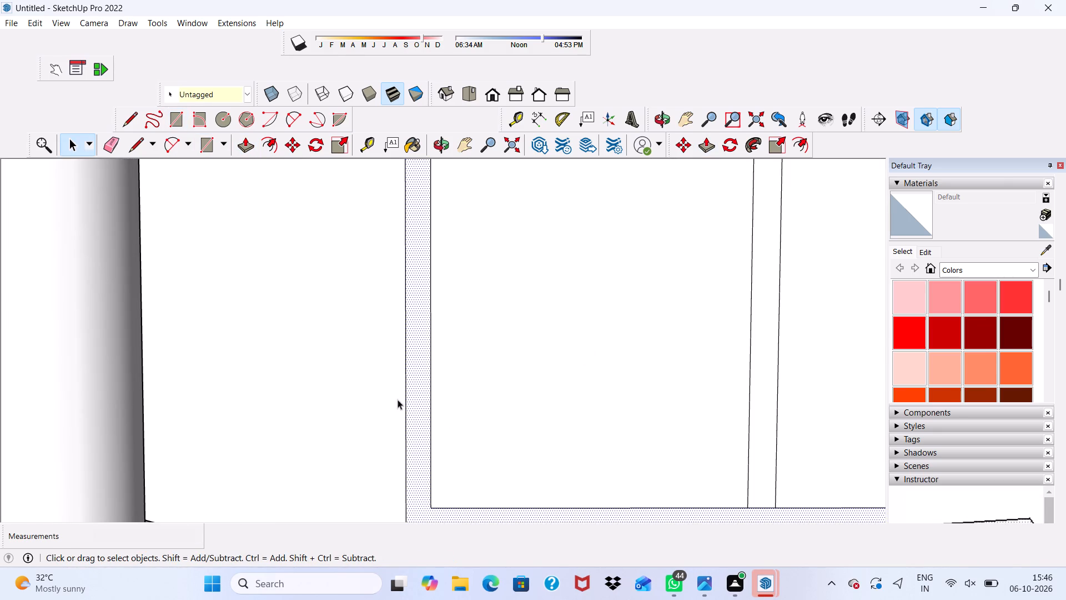
Erase the short edges between the mullion and the frame at its bottom and top ends, merging them into one face.
left_click(113, 138)
scroll(114, 143, "down", 5)
scroll(152, 233, "up", 1)
scroll(293, 265, "down", 5)
scroll(648, 432, "up", 6)
scroll(541, 324, "down", 5)
scroll(449, 383, "up", 5)
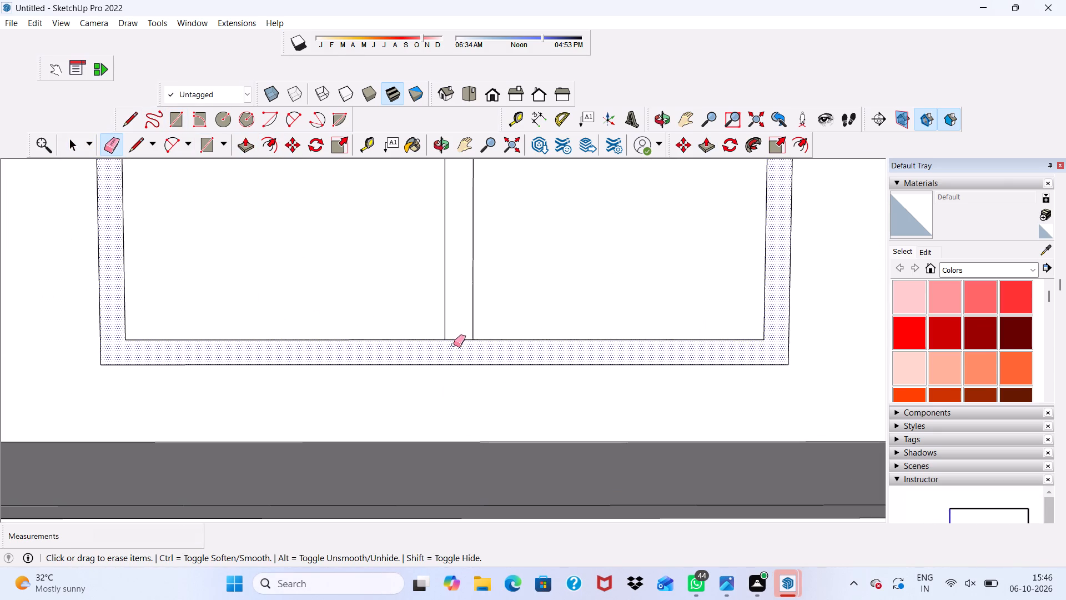
left_click_drag(453, 338, 457, 347)
scroll(410, 335, "down", 20)
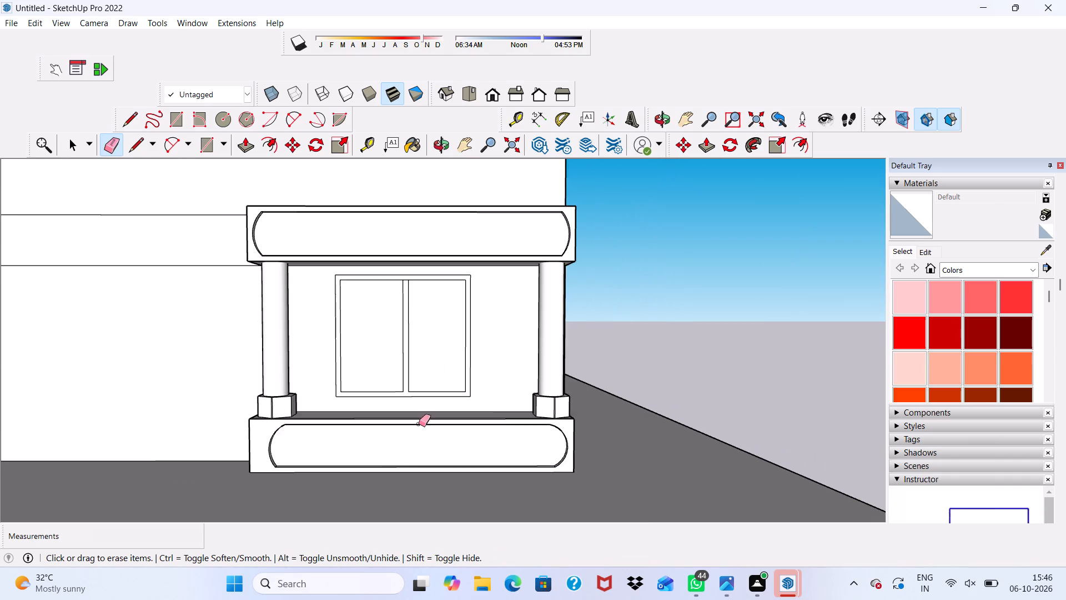
scroll(425, 244, "up", 20)
scroll(425, 244, "up", 1)
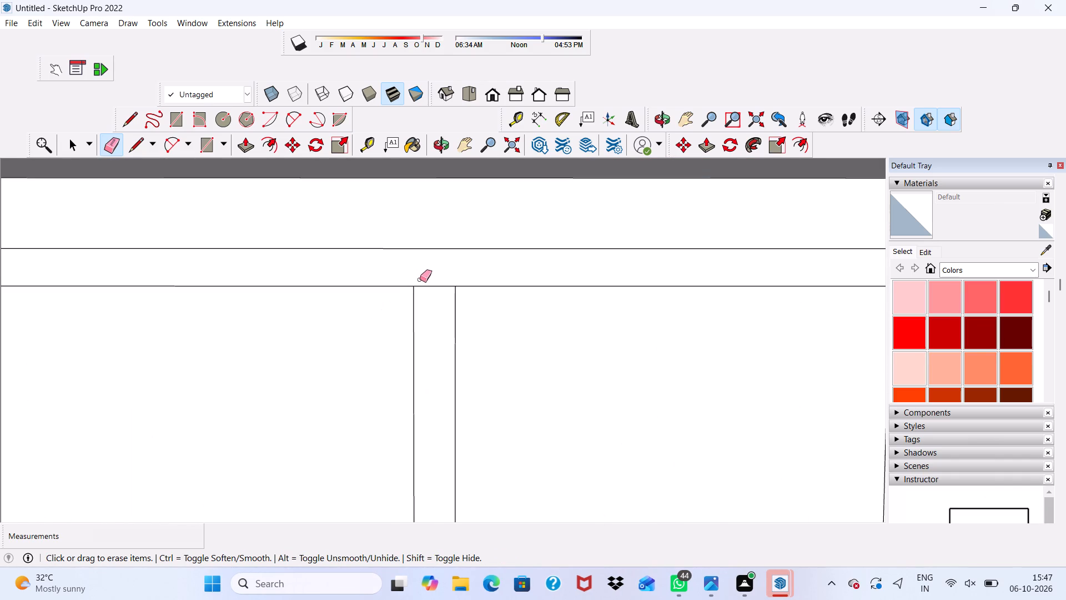
left_click_drag(421, 284, 427, 289)
scroll(428, 292, "down", 4)
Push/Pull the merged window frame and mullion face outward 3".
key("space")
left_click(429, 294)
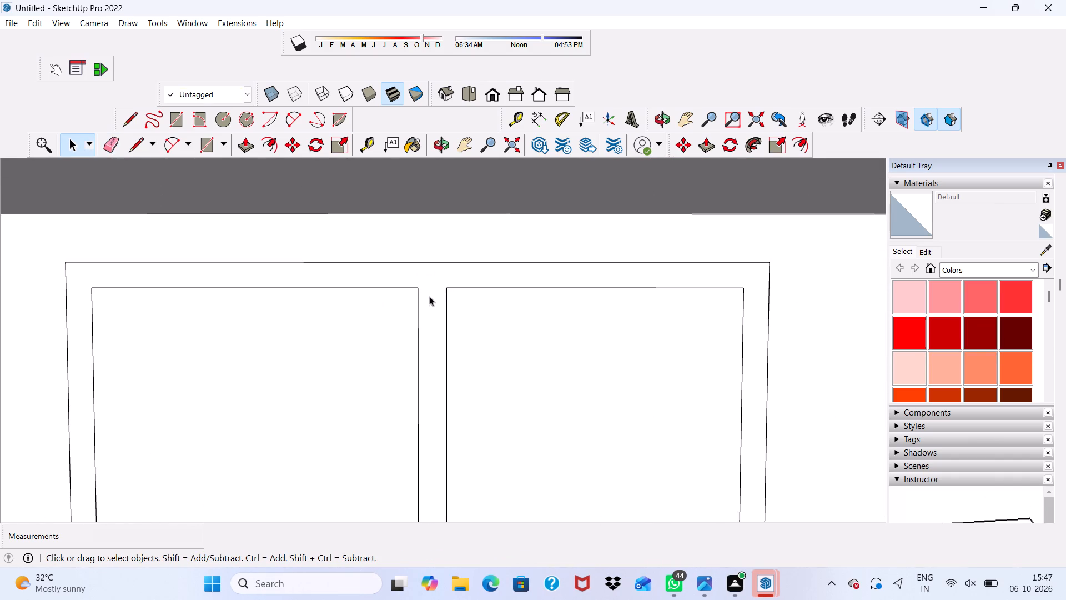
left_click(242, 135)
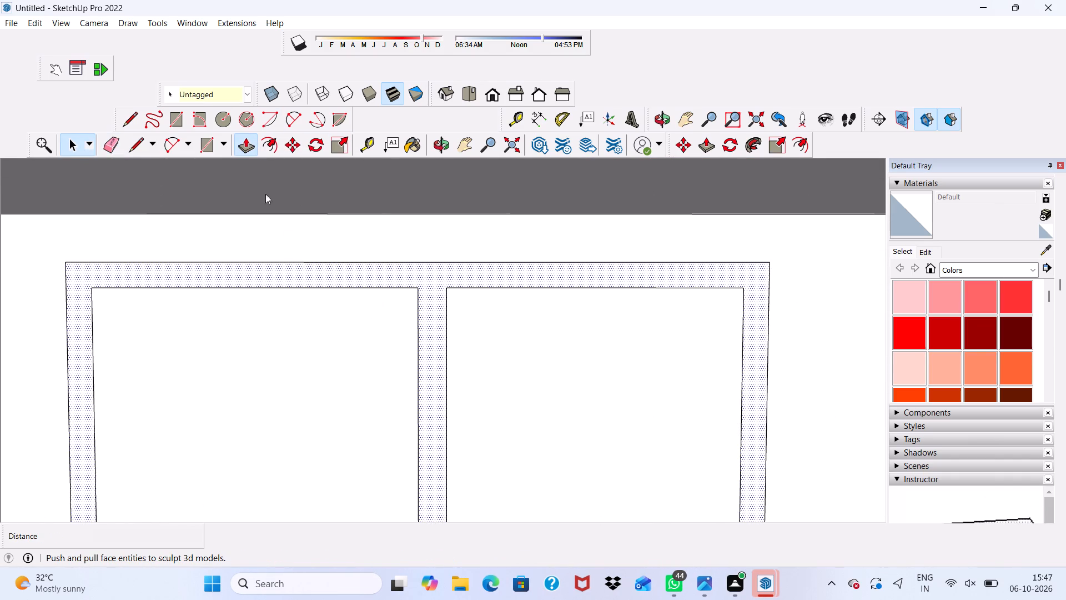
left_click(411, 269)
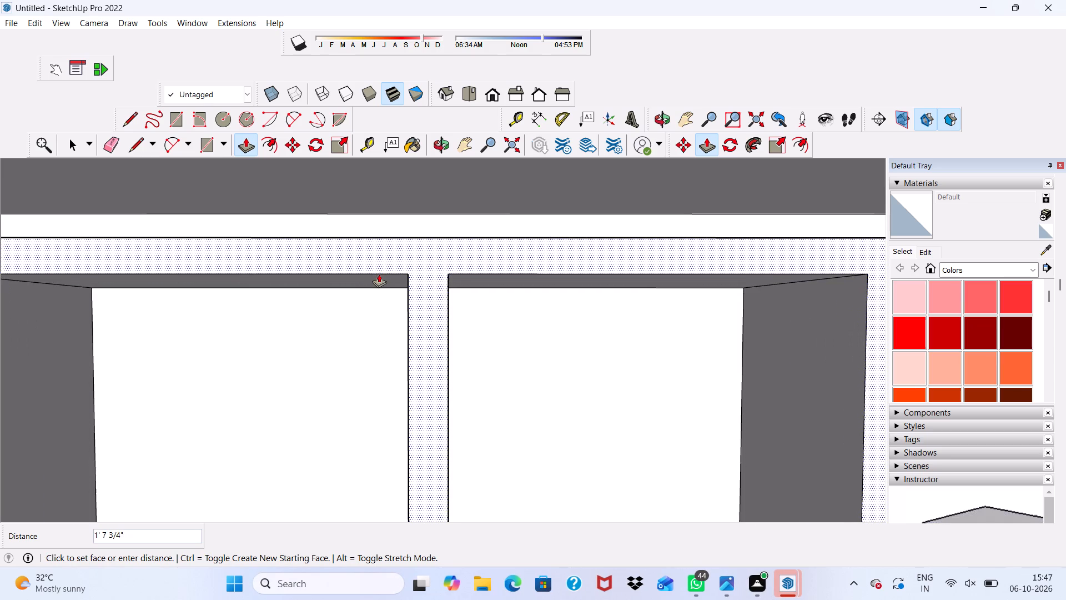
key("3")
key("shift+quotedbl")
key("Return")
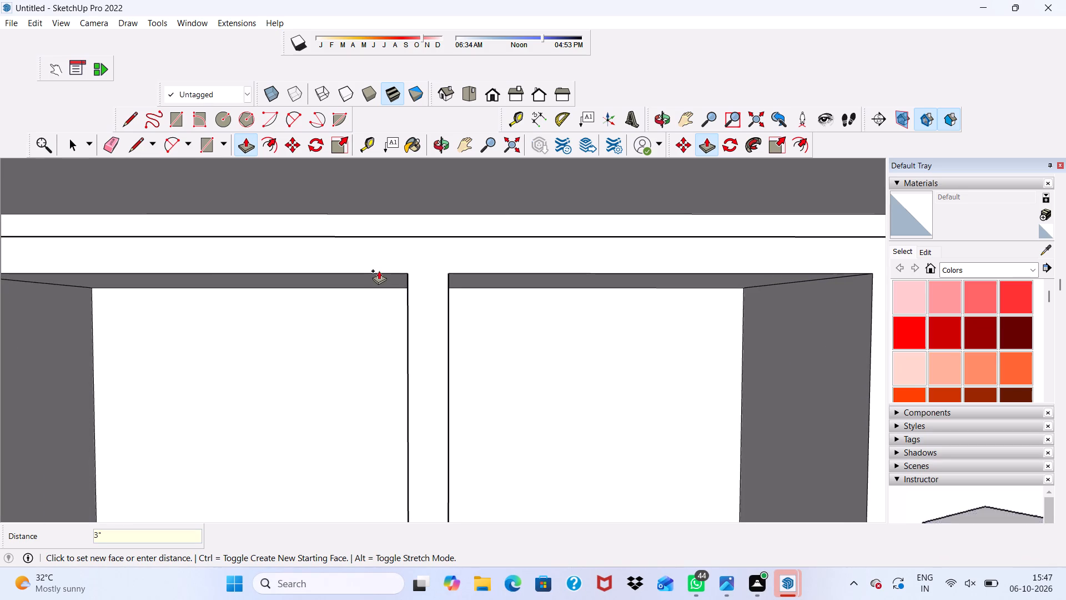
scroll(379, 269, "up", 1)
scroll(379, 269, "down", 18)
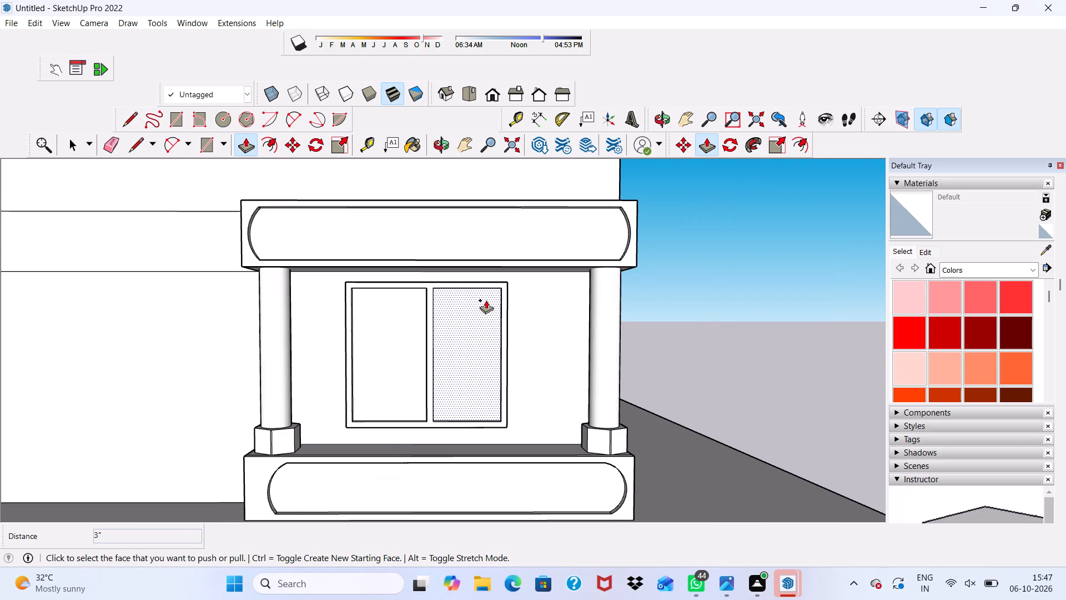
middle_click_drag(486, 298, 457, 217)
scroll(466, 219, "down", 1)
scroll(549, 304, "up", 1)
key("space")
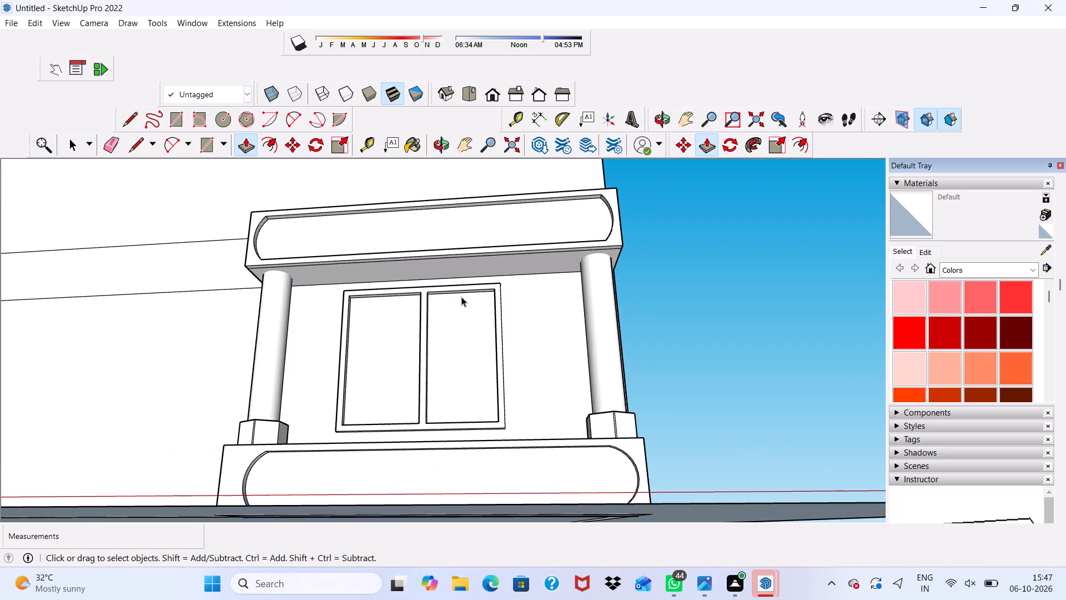
Examine the new window, the ledge above it and the rest of the facade from several angles.
scroll(360, 302, "down", 13)
middle_click_drag(326, 242, 383, 331)
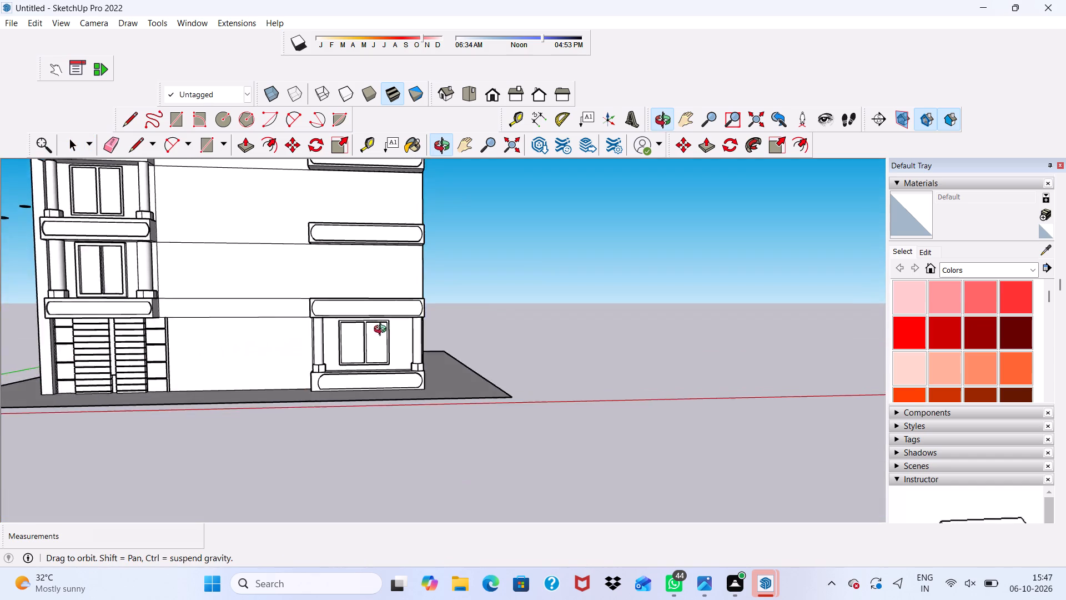
middle_click_drag(383, 331, 383, 332)
scroll(383, 333, "up", 11)
middle_click_drag(345, 292, 329, 354)
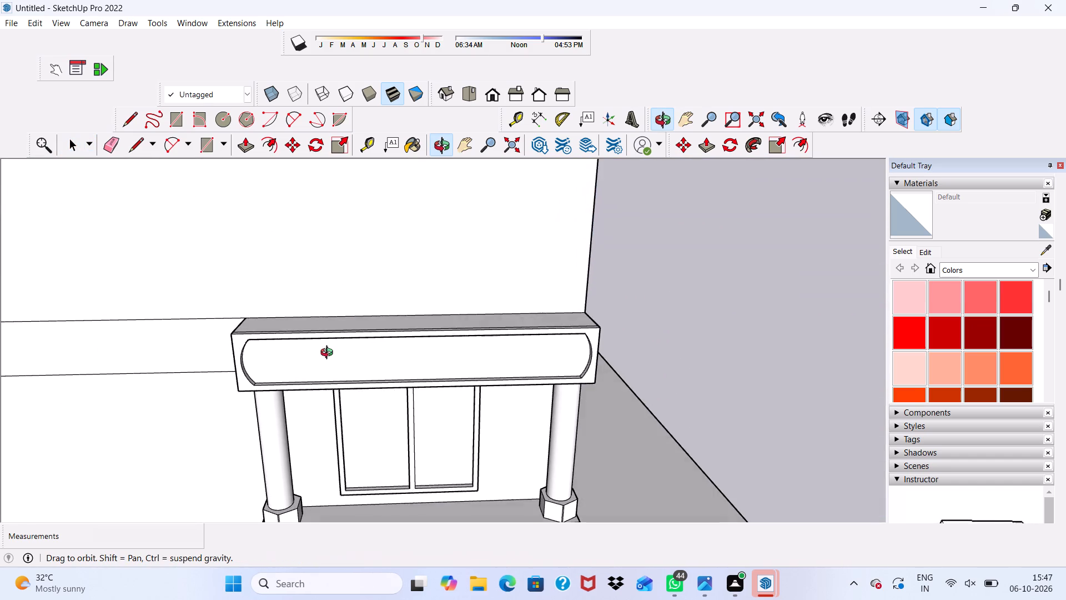
middle_click_drag(329, 354, 300, 333)
scroll(292, 322, "up", 4)
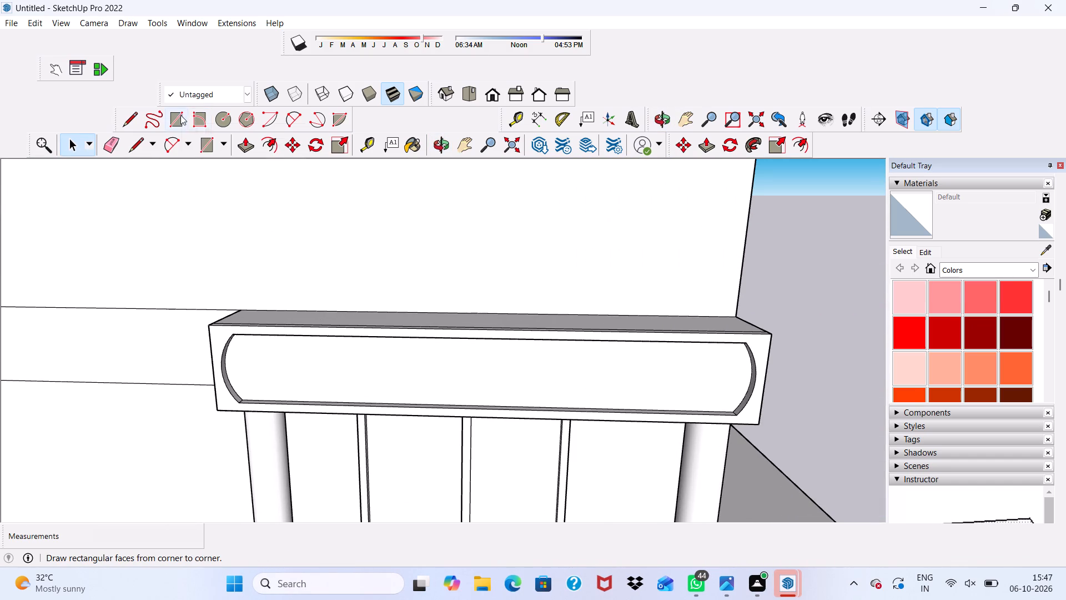
scroll(170, 119, "down", 5)
middle_click_drag(302, 303, 321, 322)
scroll(322, 315, "down", 5)
middle_click_drag(363, 373, 368, 229)
scroll(369, 259, "up", 2)
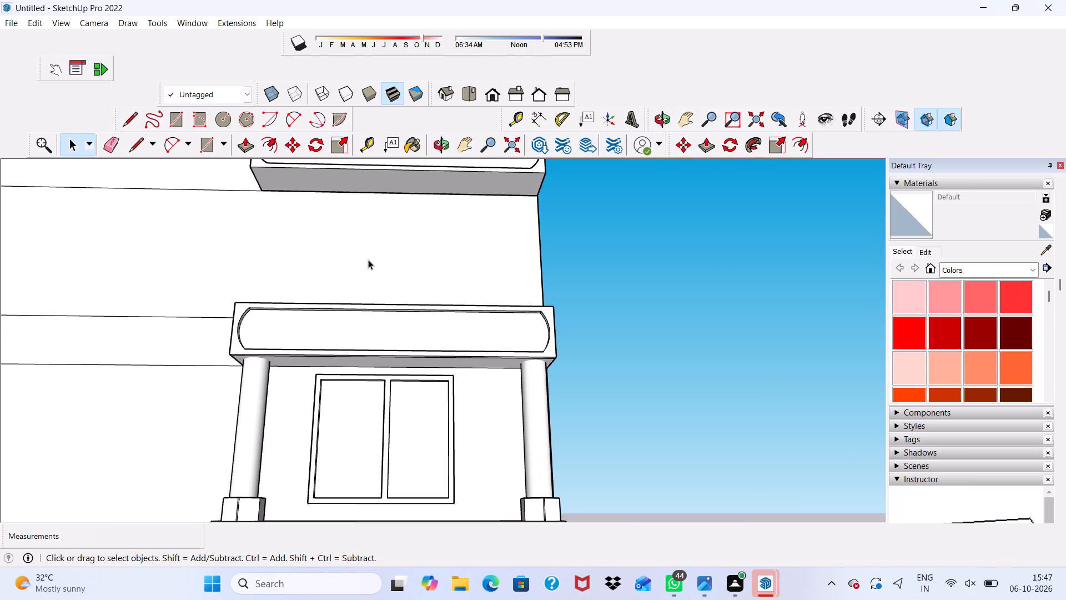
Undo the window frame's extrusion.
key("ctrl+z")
Copy the ground-floor bay's window frame and mullion face straight up 10' 2" to the wall of the floor above.
scroll(351, 334, "up", 3)
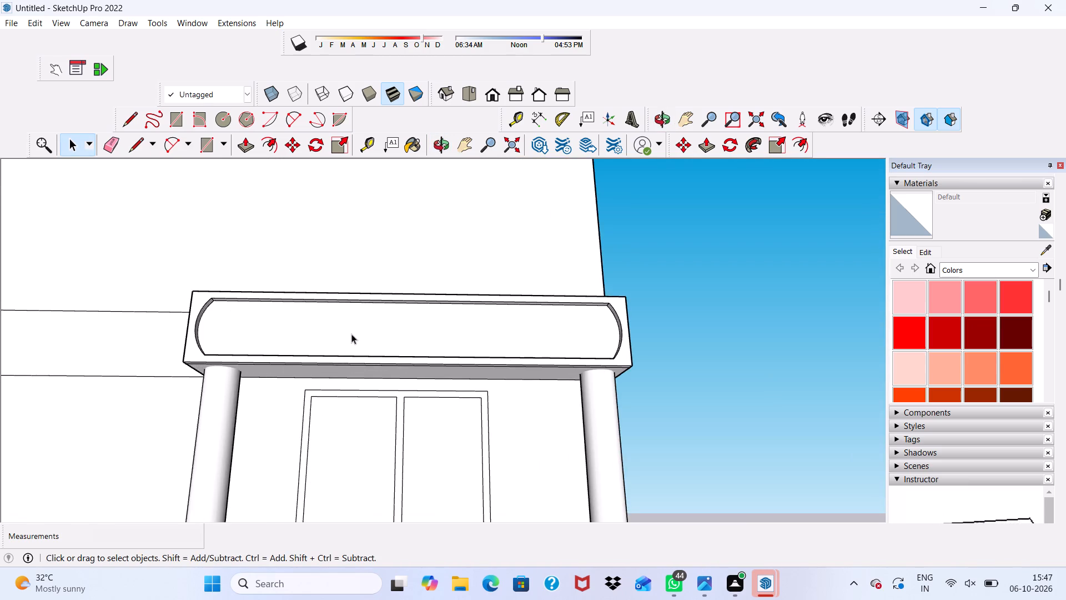
scroll(369, 234, "down", 5)
scroll(384, 384, "up", 11)
double_click(405, 322)
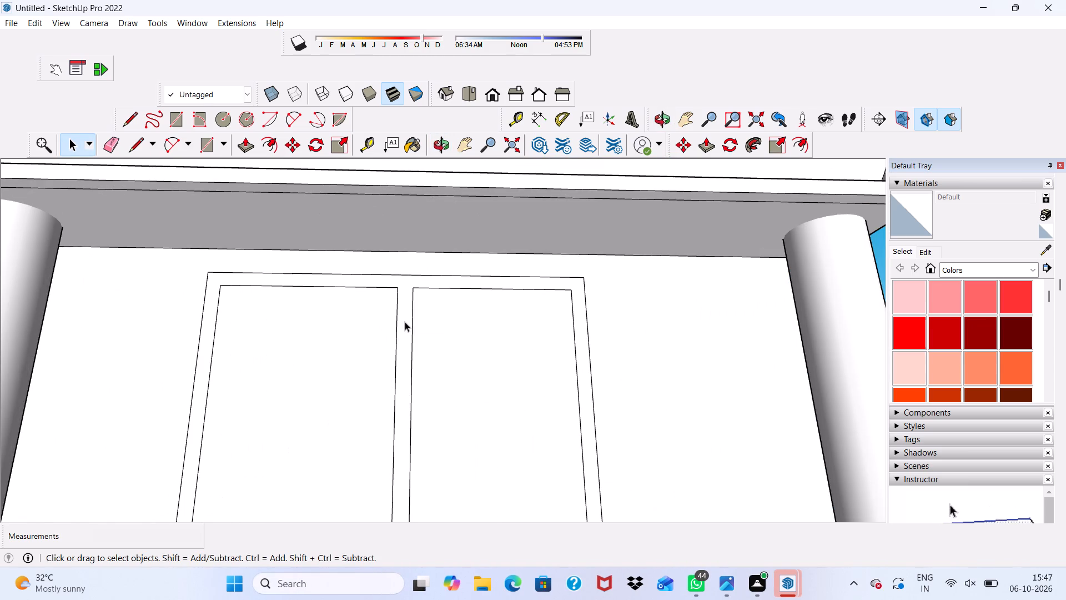
scroll(405, 319, "down", 4)
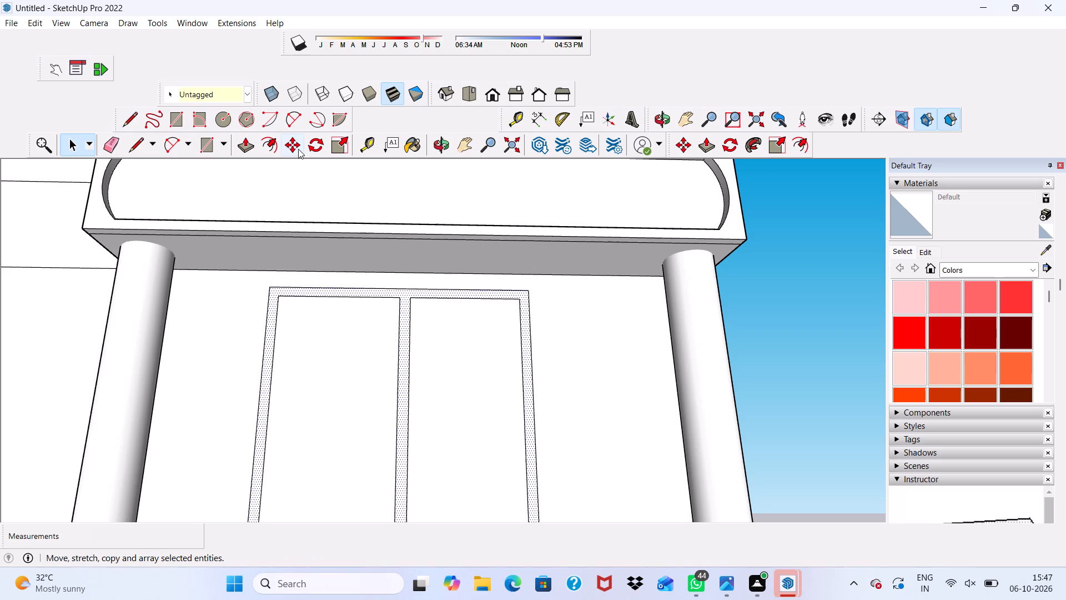
left_click(289, 136)
left_click(405, 358)
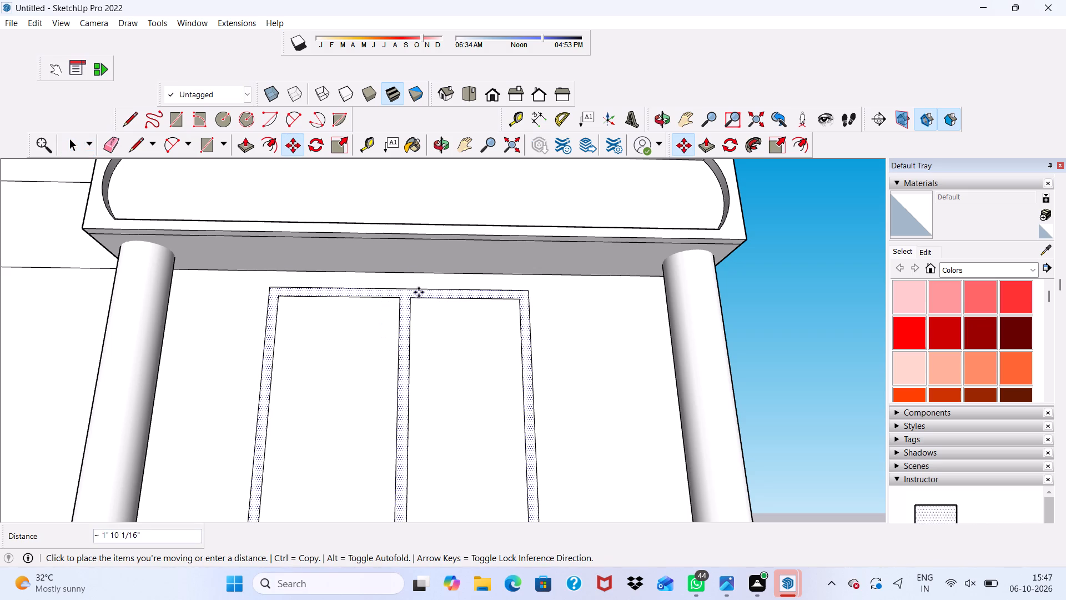
scroll(399, 228, "up", 1)
scroll(399, 228, "down", 6)
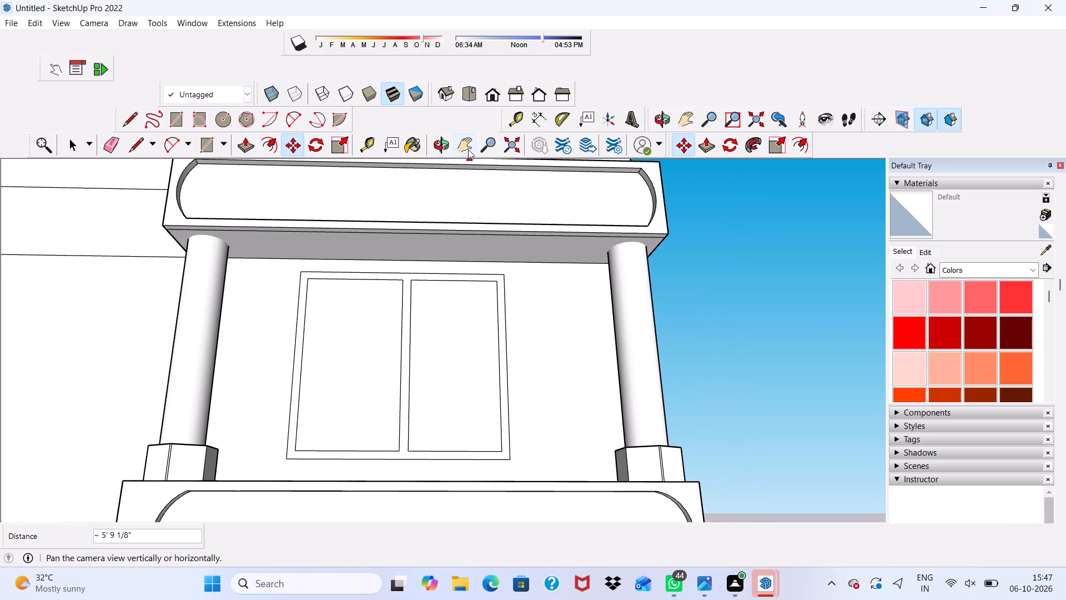
middle_click_drag(461, 174, 421, 327)
scroll(397, 296, "down", 5)
scroll(384, 318, "up", 1)
scroll(385, 316, "down", 2)
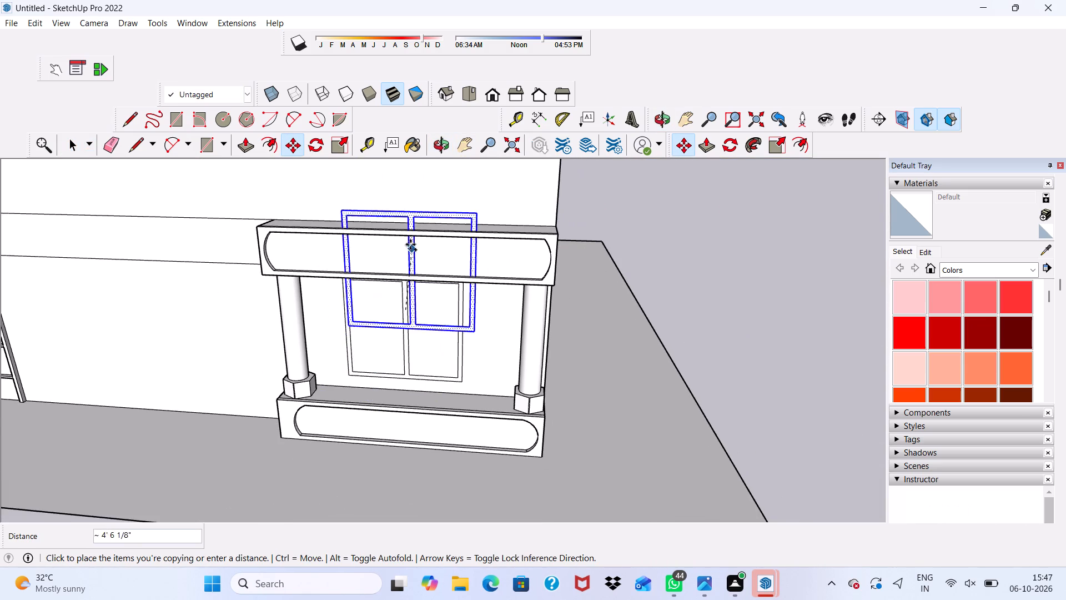
scroll(13, 0, "up", 4)
scroll(35, 0, "down", 1)
scroll(0, 39, "down", 3)
scroll(119, 377, "down", 5)
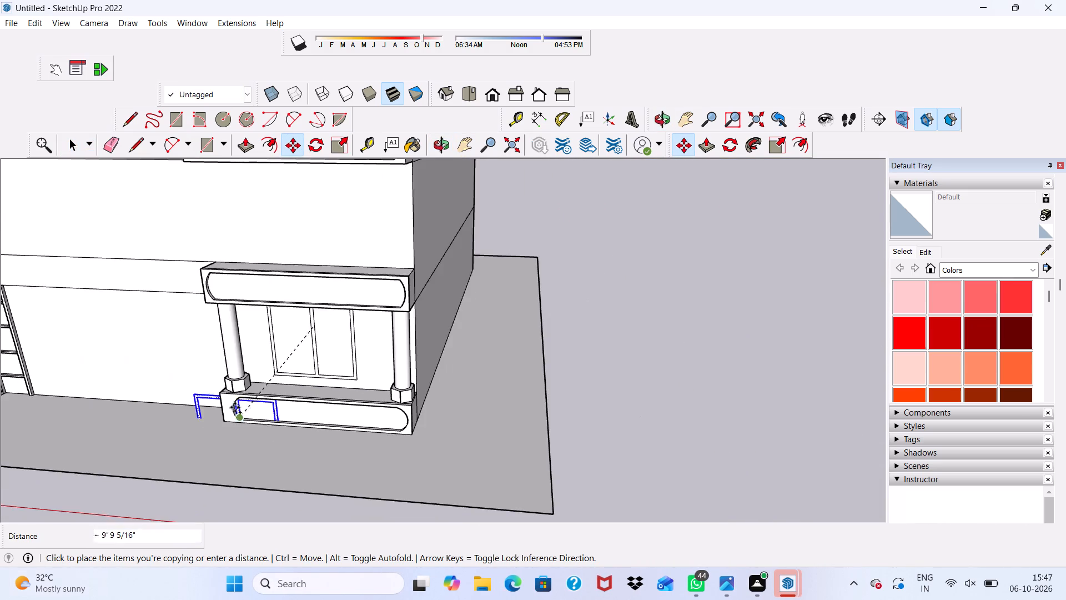
scroll(235, 407, "down", 3)
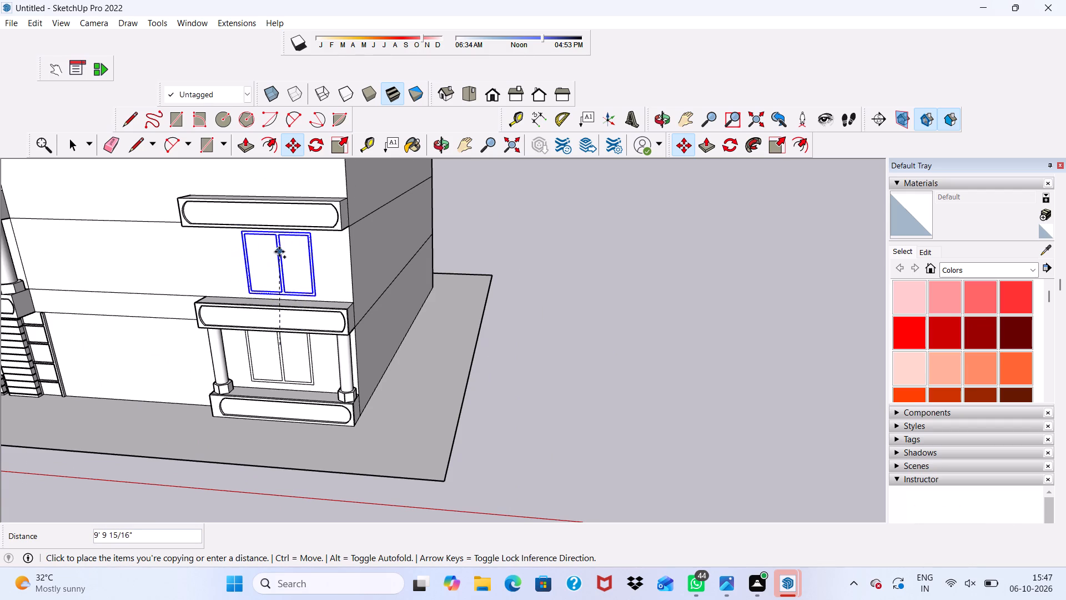
middle_click_drag(280, 248, 304, 201)
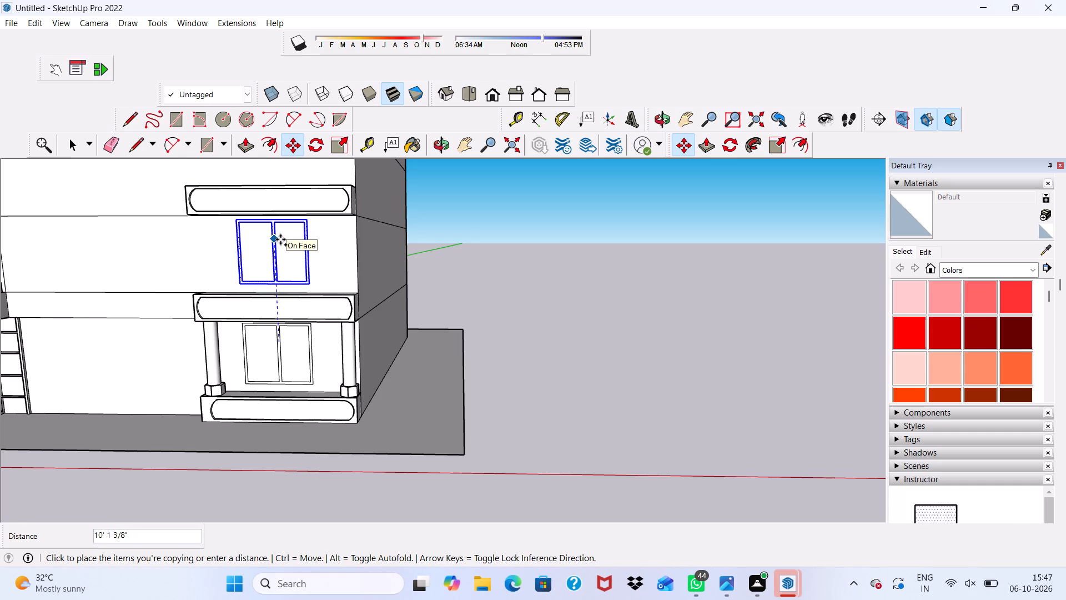
left_click(280, 239)
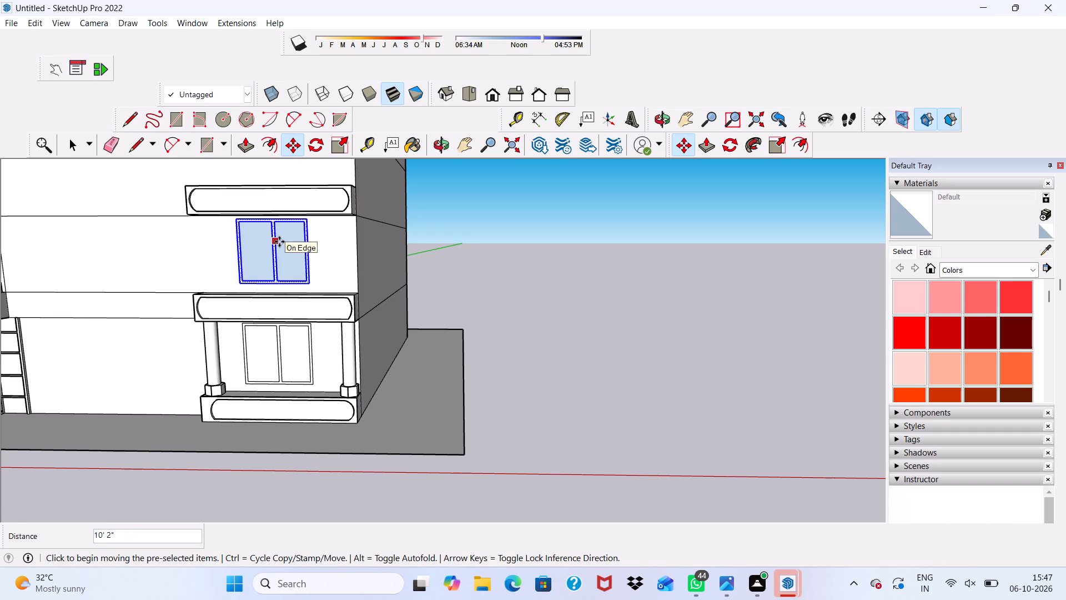
Array the copied window frame upward as five copies (*5) at the same spacing.
scroll(279, 242, "up", 8)
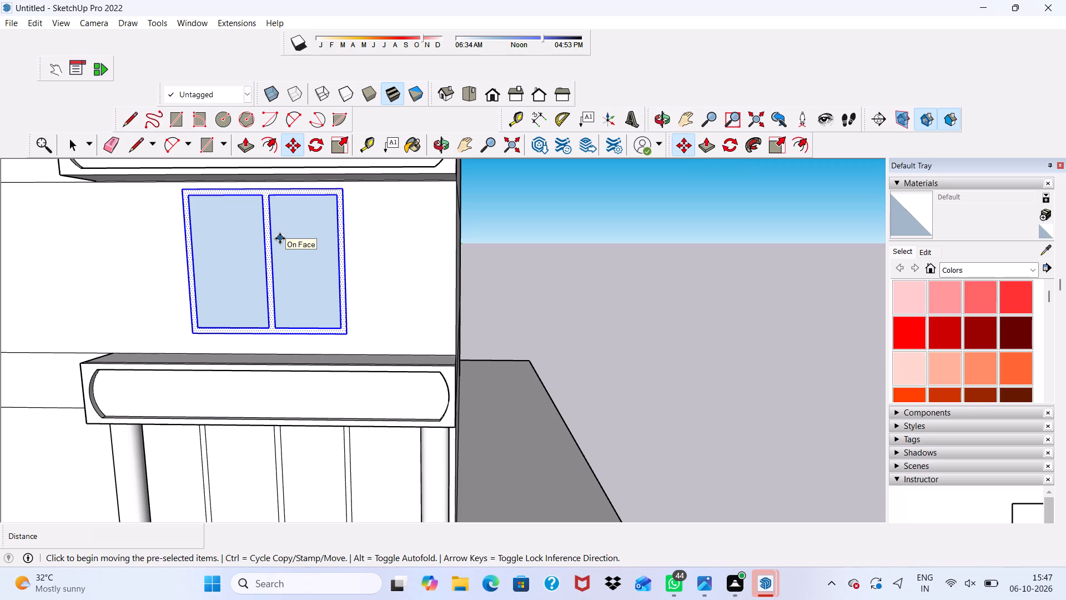
key("shift+asterisk")
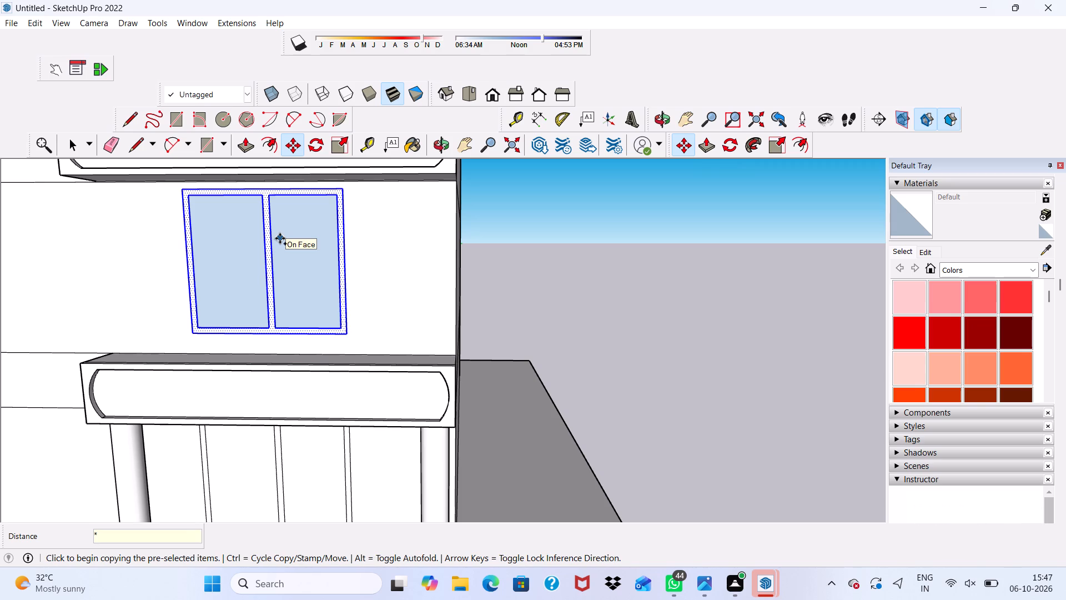
key("5")
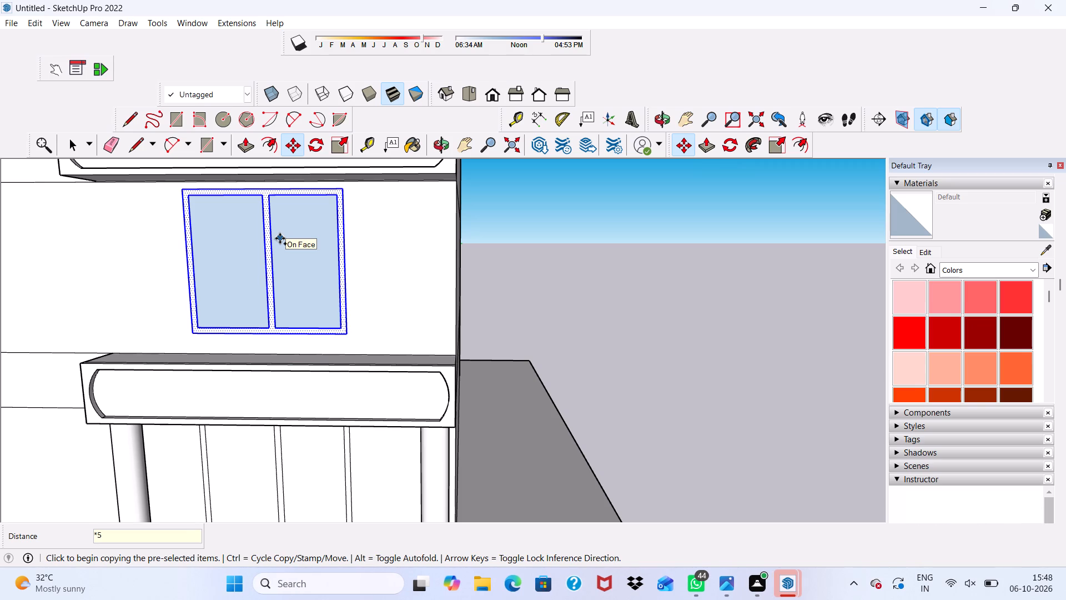
key("Return")
Examine the column of arrayed windows against the facade's ledges and roofline.
scroll(280, 238, "down", 11)
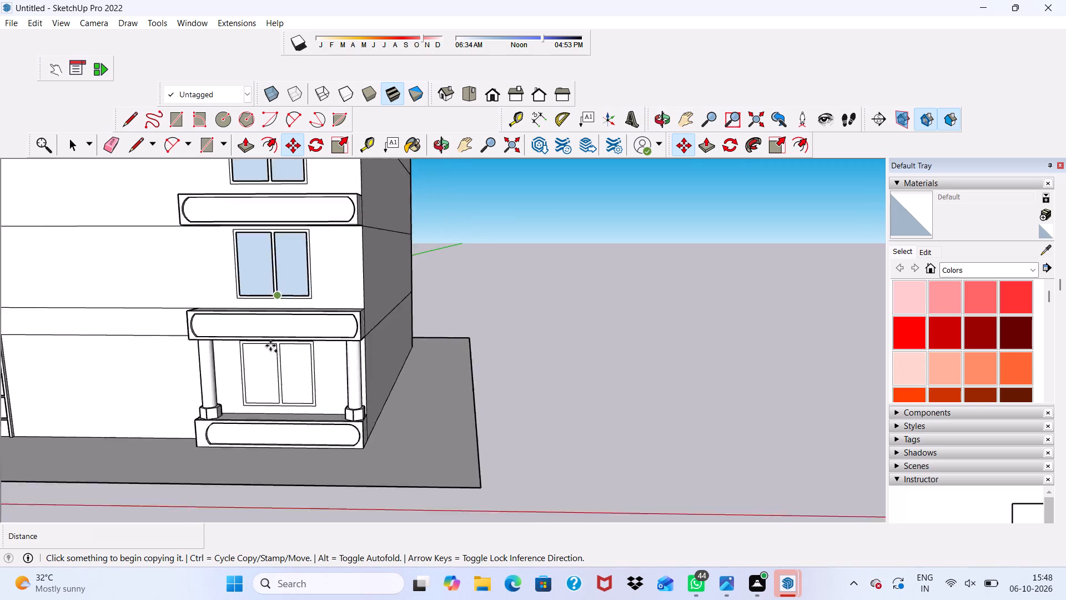
scroll(270, 346, "down", 16)
scroll(297, 223, "up", 6)
scroll(258, 164, "up", 4)
scroll(258, 164, "down", 5)
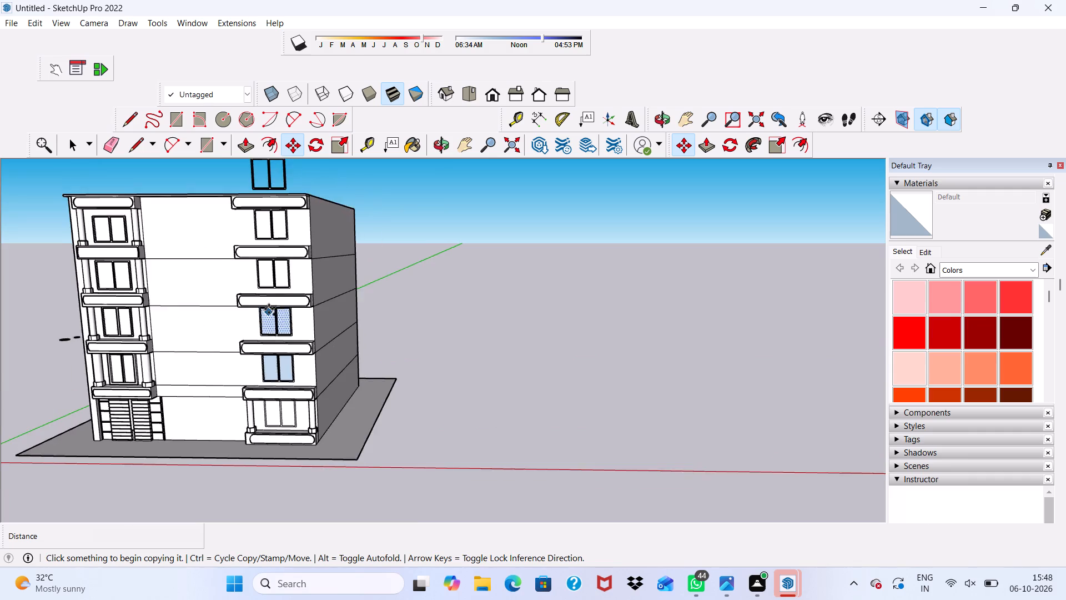
scroll(268, 307, "up", 1)
scroll(268, 307, "down", 4)
scroll(274, 343, "up", 16)
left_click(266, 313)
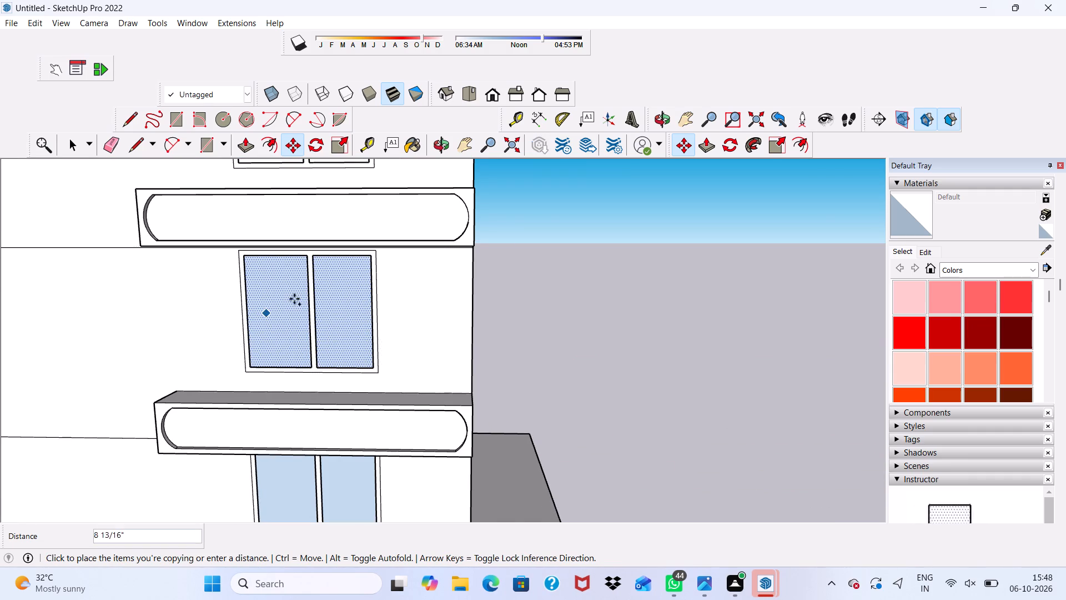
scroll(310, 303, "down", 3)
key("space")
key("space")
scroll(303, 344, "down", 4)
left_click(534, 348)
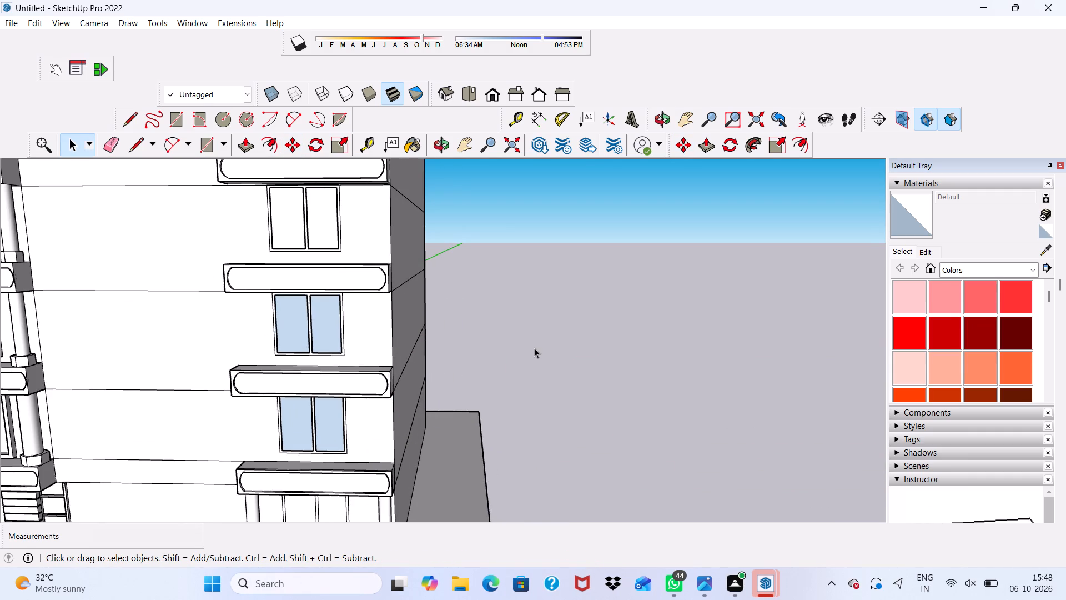
Push/Pull the blue face showing through the window two floors above the ground-floor bay by about 7' 4".
scroll(190, 318, "up", 9)
left_click(378, 308)
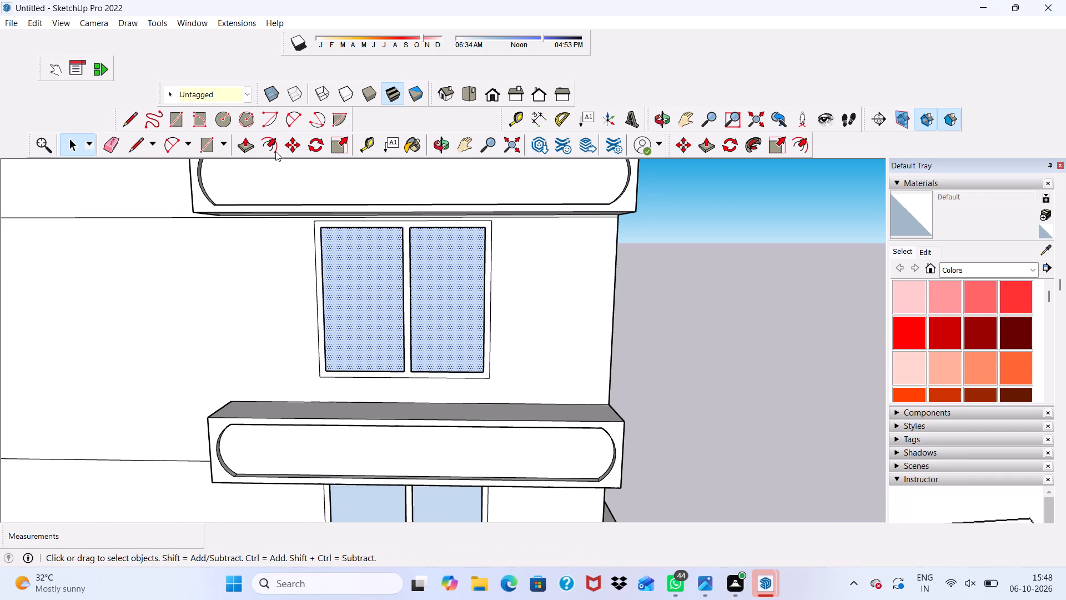
left_click(241, 137)
left_click(344, 260)
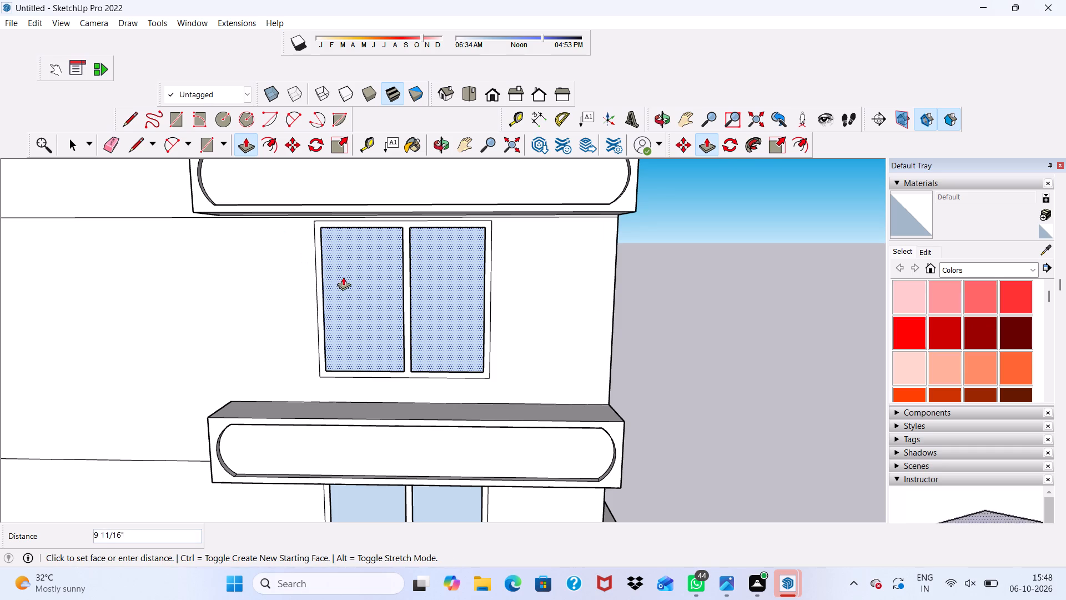
scroll(376, 282, "down", 4)
left_click(376, 274)
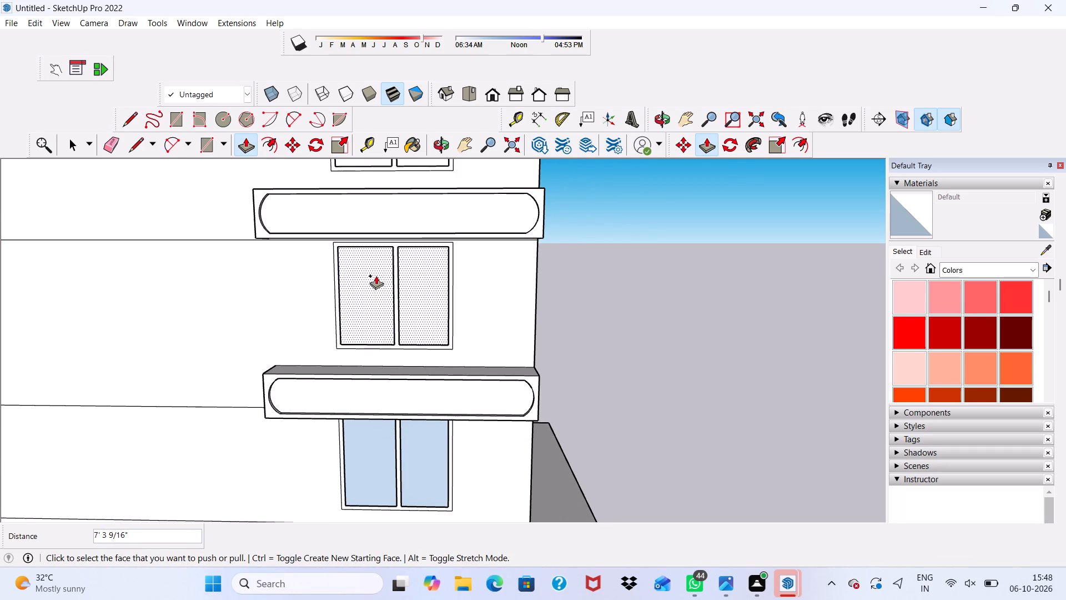
Push/Pull the blue face showing through the window one floor above the ground-floor bay by about 3".
scroll(365, 291, "down", 4)
middle_click_drag(350, 314, 313, 294)
scroll(373, 398, "up", 9)
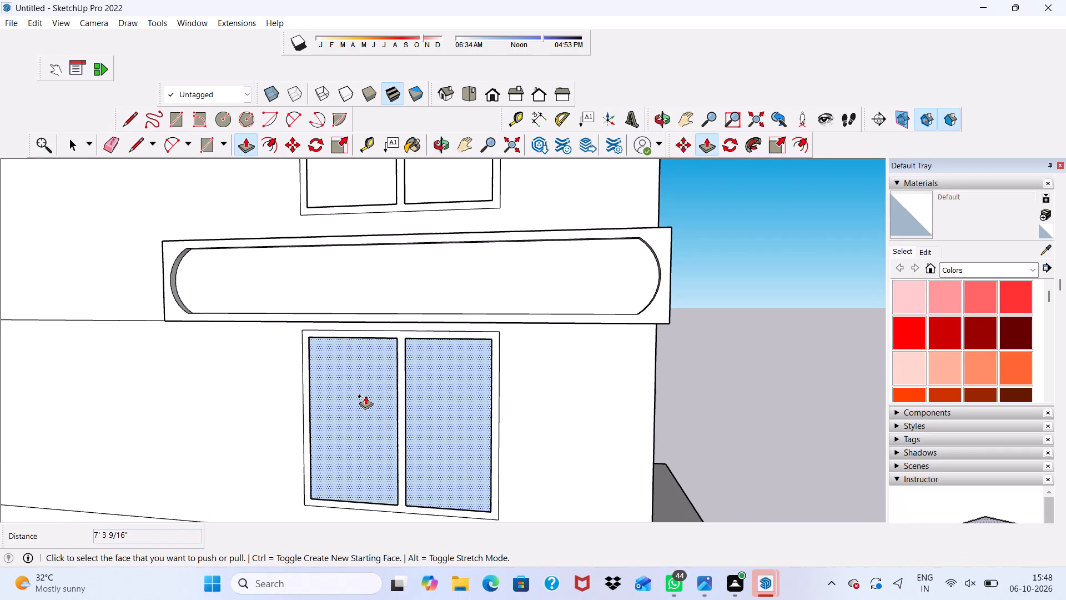
left_click(365, 392)
left_click(359, 382)
Examine the column of windows from the ground-floor bay up to the roof from several angles.
scroll(264, 415, "down", 4)
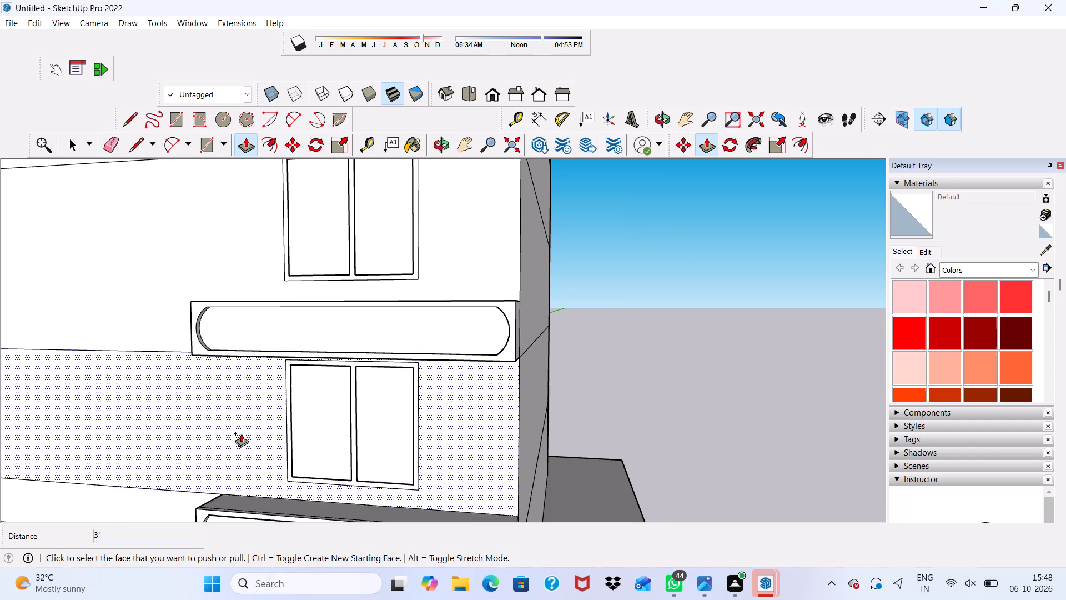
middle_click_drag(252, 434, 316, 528)
scroll(379, 258, "up", 3)
scroll(378, 329, "down", 13)
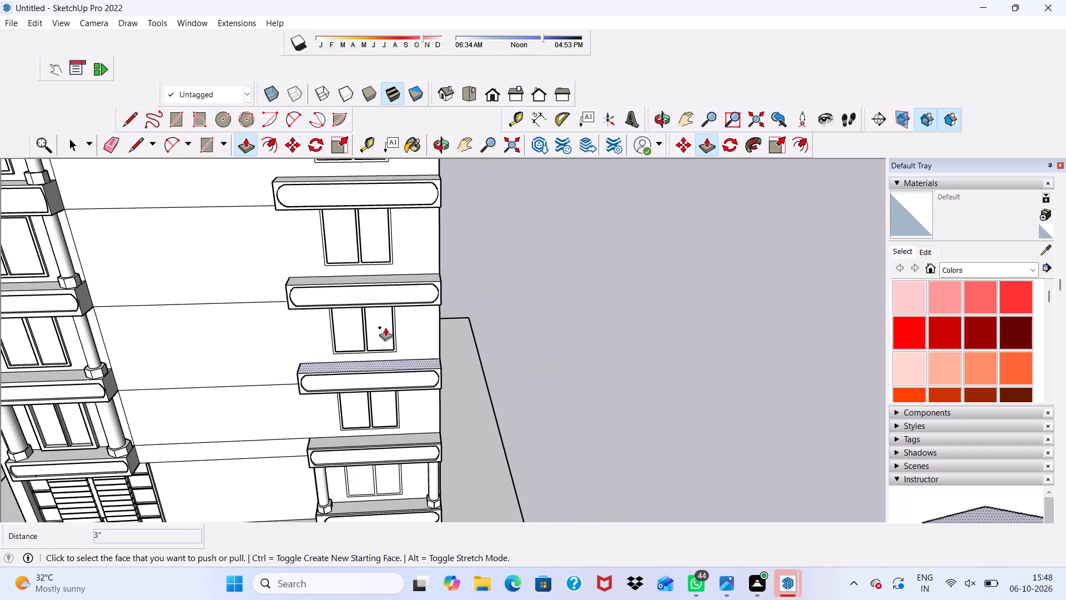
scroll(349, 264, "down", 9)
scroll(358, 483, "up", 1)
scroll(354, 248, "up", 8)
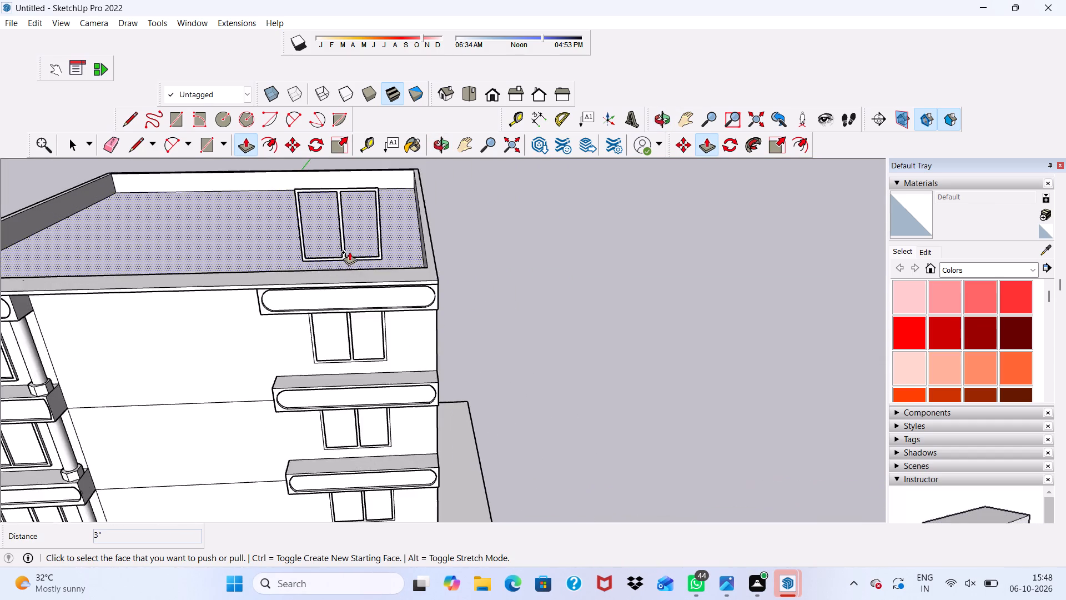
scroll(335, 347, "up", 4)
middle_click_drag(339, 340, 238, 220)
scroll(283, 269, "up", 1)
scroll(283, 273, "down", 3)
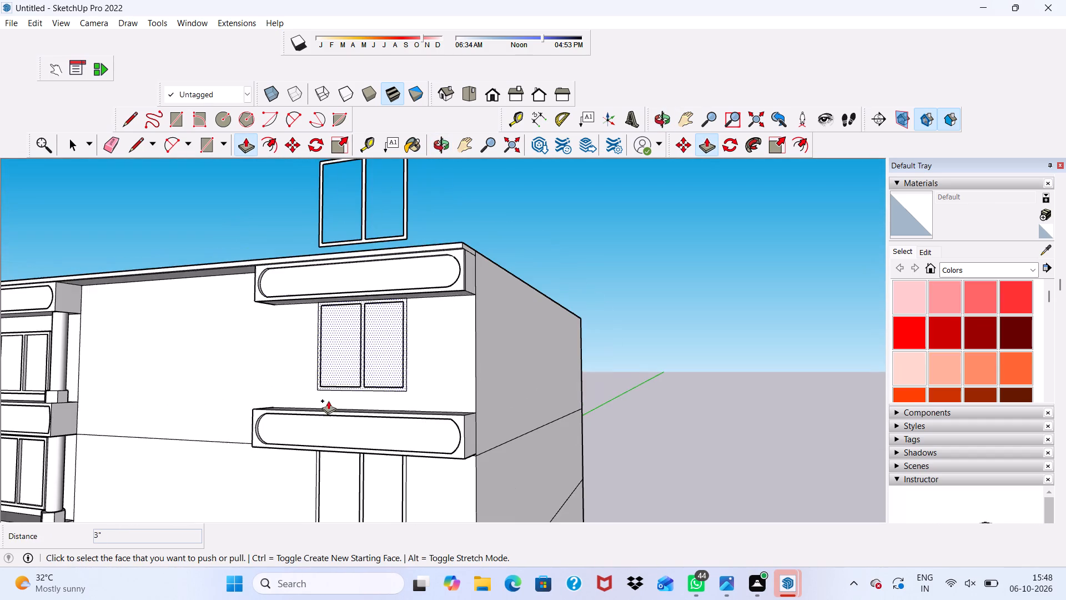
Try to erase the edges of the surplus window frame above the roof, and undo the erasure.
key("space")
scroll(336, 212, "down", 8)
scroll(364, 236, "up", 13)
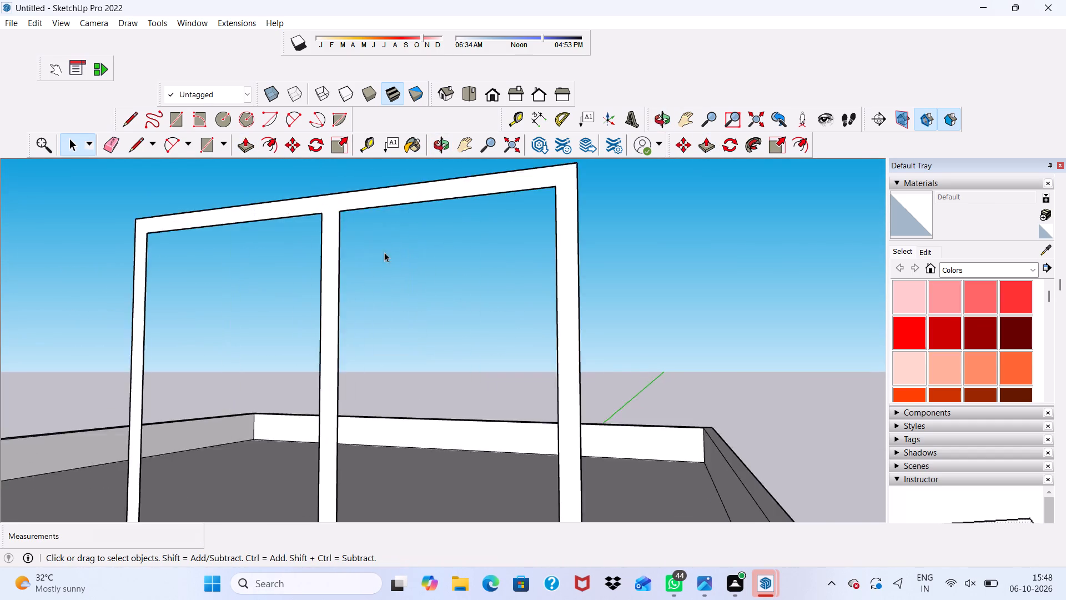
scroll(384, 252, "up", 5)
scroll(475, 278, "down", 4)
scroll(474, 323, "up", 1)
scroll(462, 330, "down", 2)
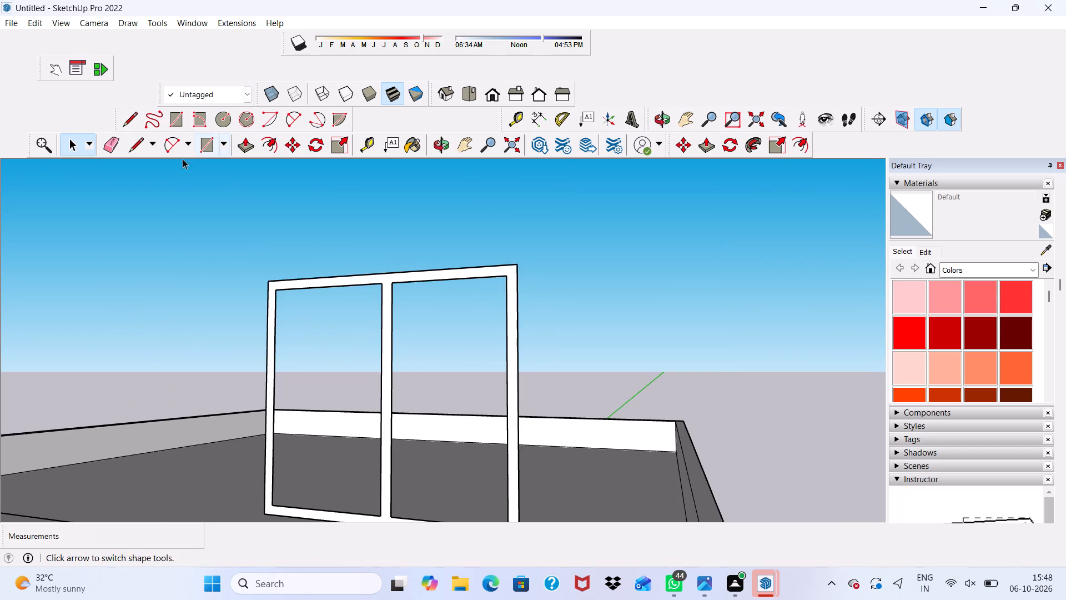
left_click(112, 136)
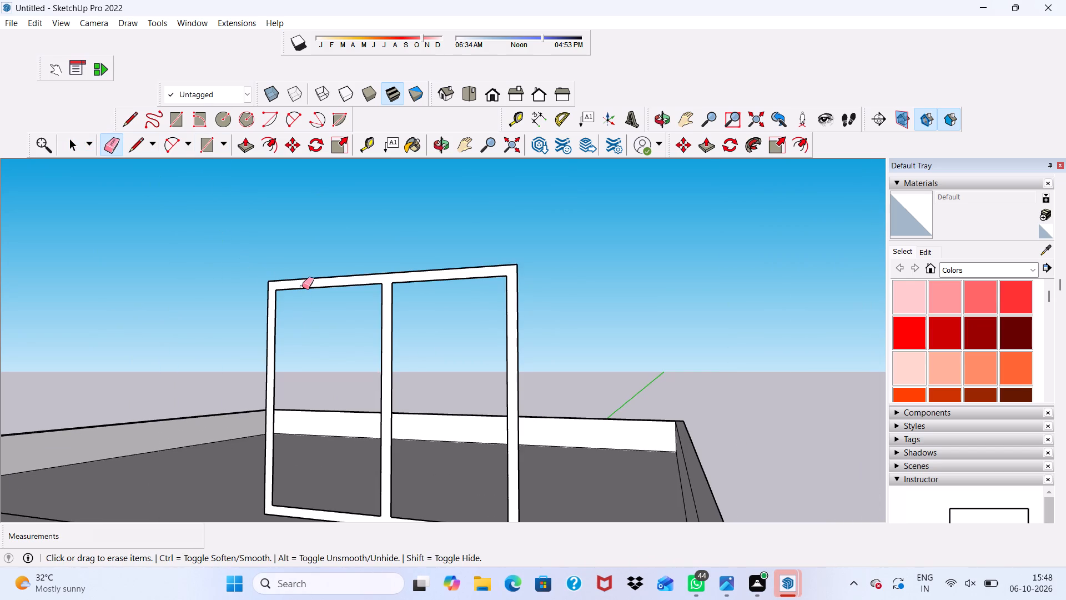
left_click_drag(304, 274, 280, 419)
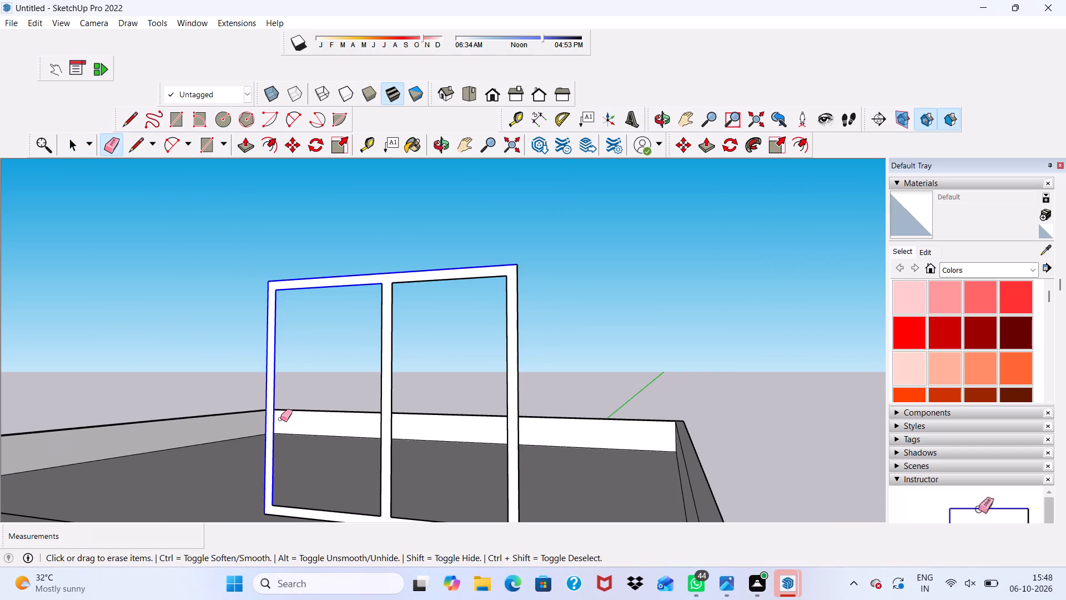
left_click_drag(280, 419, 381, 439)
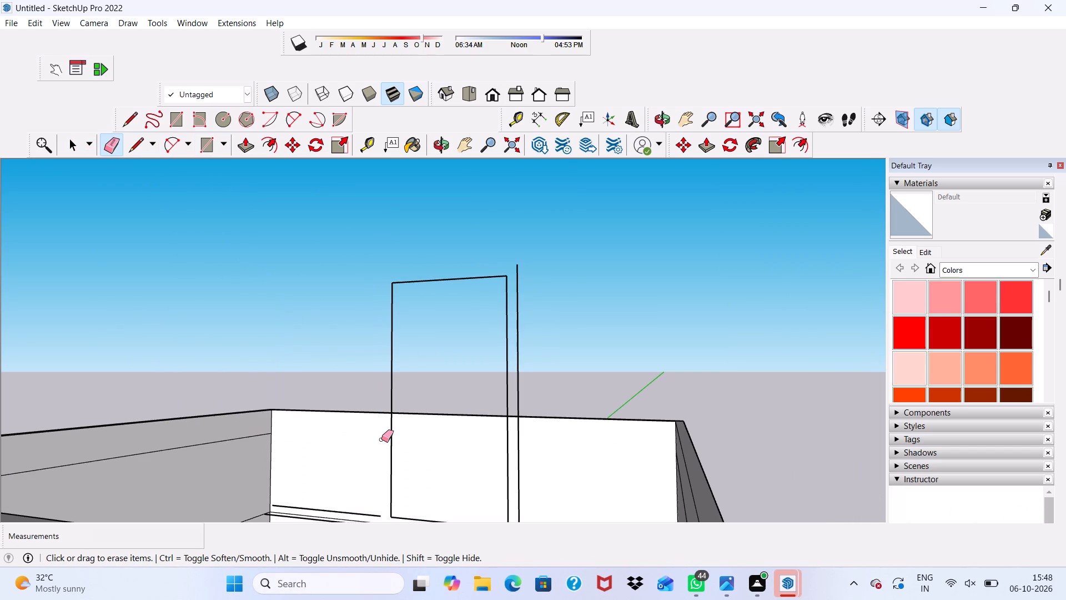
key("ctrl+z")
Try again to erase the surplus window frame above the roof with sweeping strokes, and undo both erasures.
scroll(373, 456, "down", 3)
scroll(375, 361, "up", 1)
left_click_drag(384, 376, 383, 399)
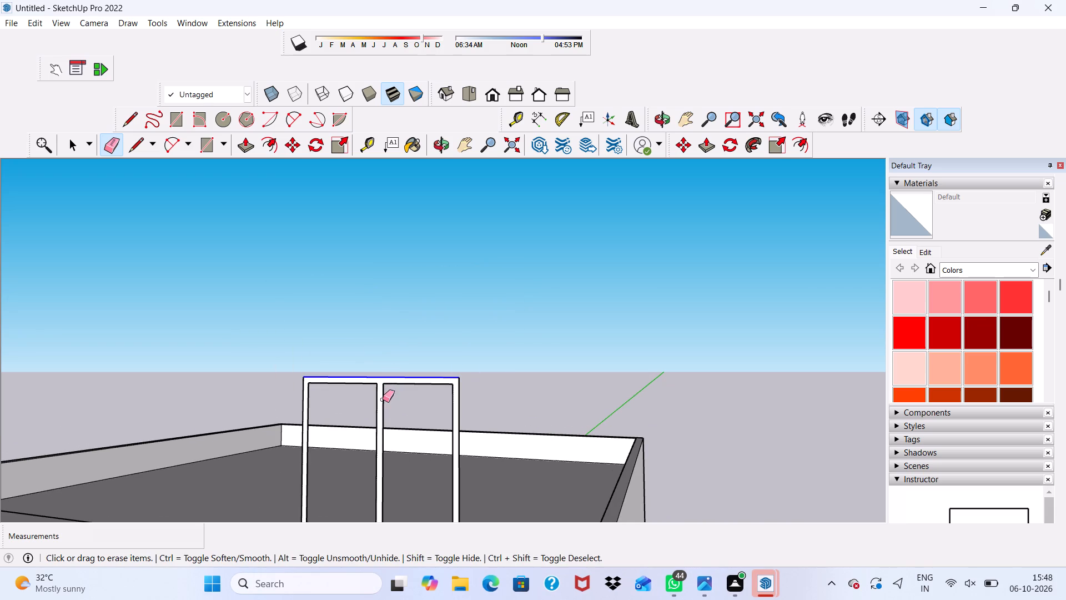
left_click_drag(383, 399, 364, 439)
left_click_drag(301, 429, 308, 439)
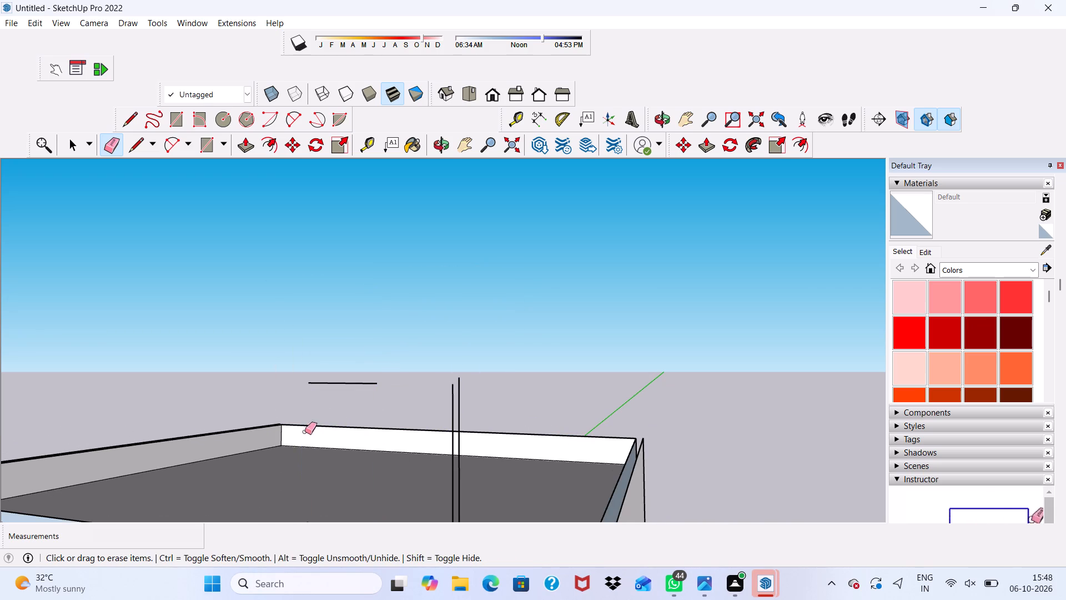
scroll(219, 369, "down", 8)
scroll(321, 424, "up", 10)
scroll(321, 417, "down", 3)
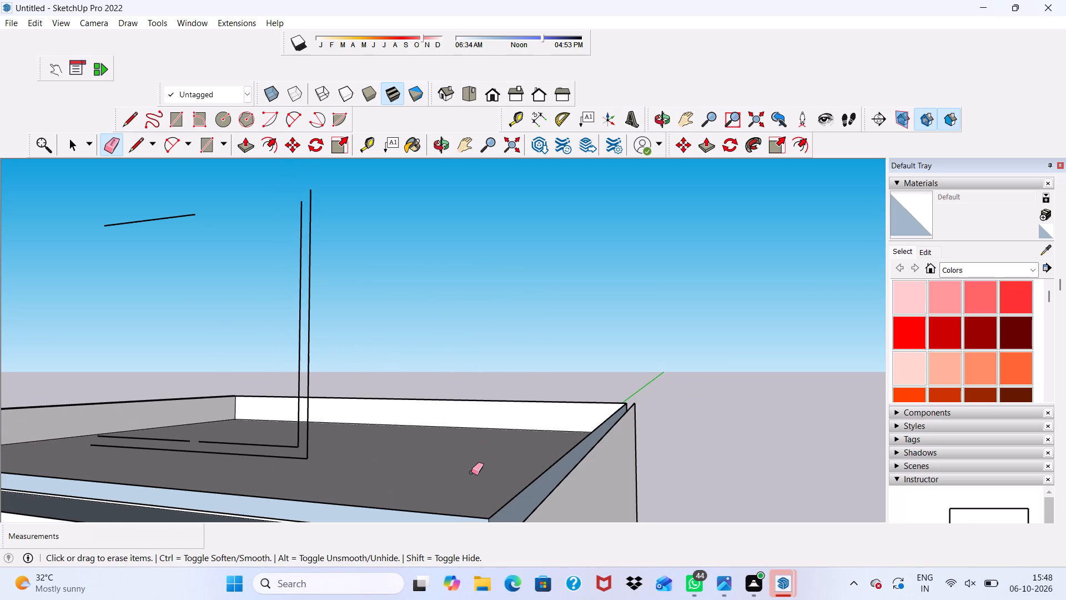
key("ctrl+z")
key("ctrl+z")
Erase the faces, one side, the centre mullion and the bottom edges of the surplus window frame above the roof.
left_click(450, 493, "ctrl")
left_click_drag(450, 493, 86, 457)
scroll(54, 378, "up", 2)
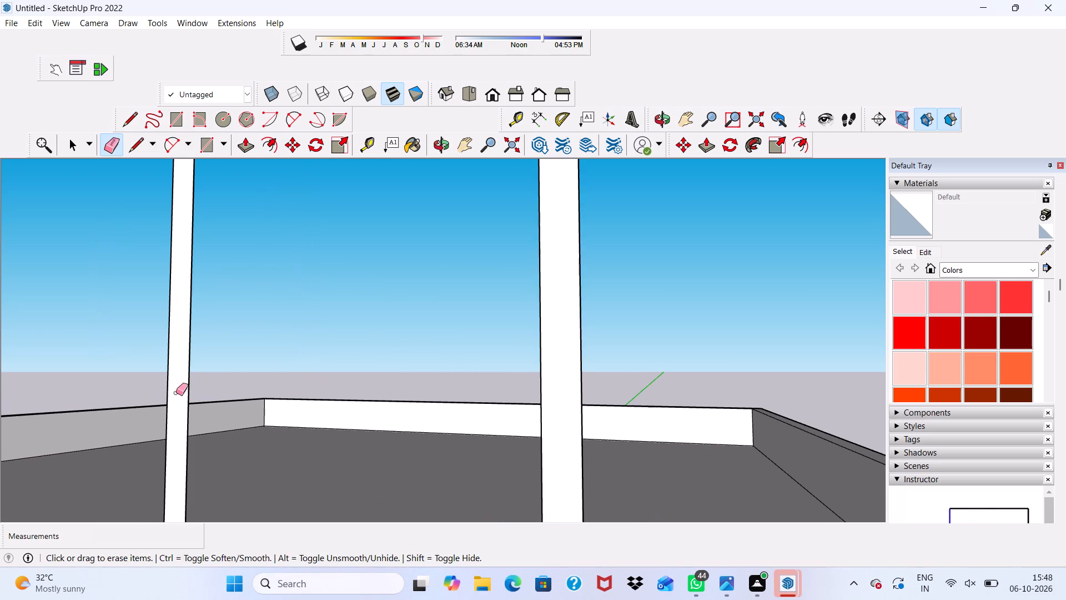
scroll(176, 393, "down", 1)
left_click(180, 389)
left_click(189, 384)
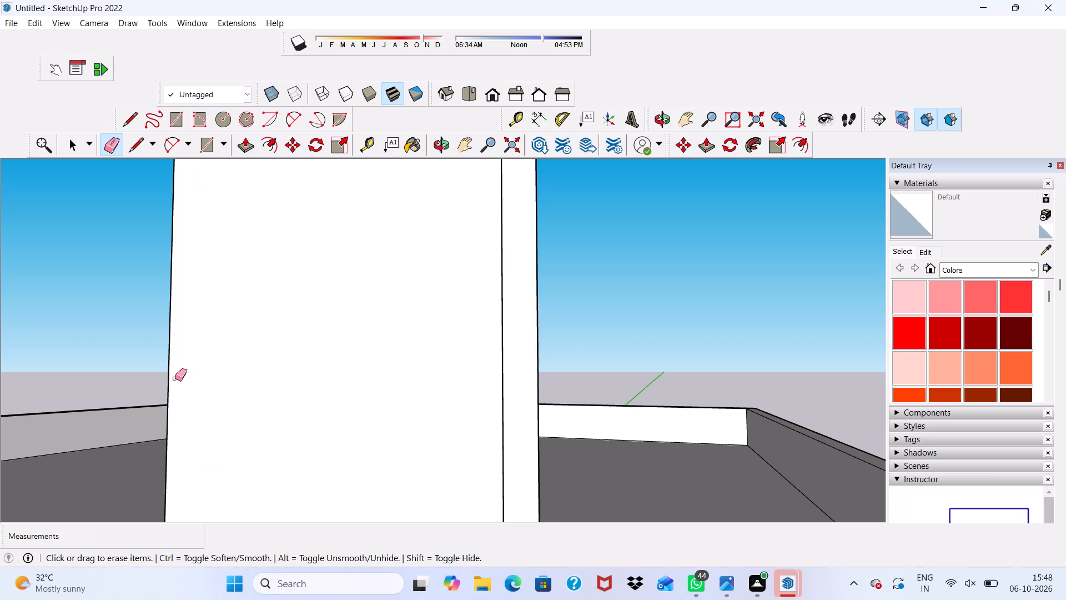
left_click(166, 374)
left_click_drag(167, 369, 174, 367)
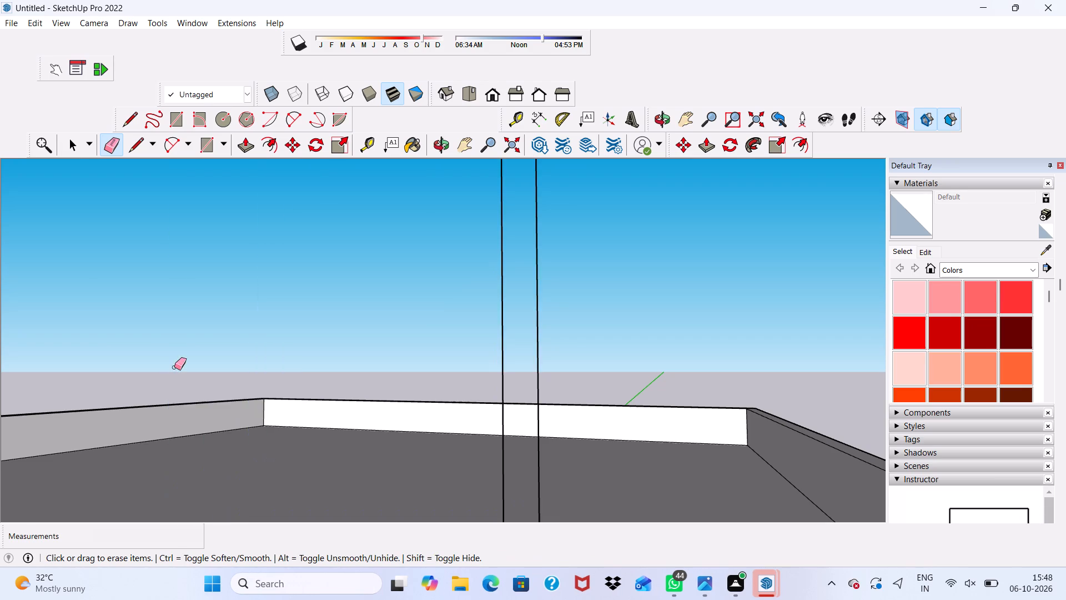
scroll(174, 367, "down", 11)
scroll(175, 382, "up", 9)
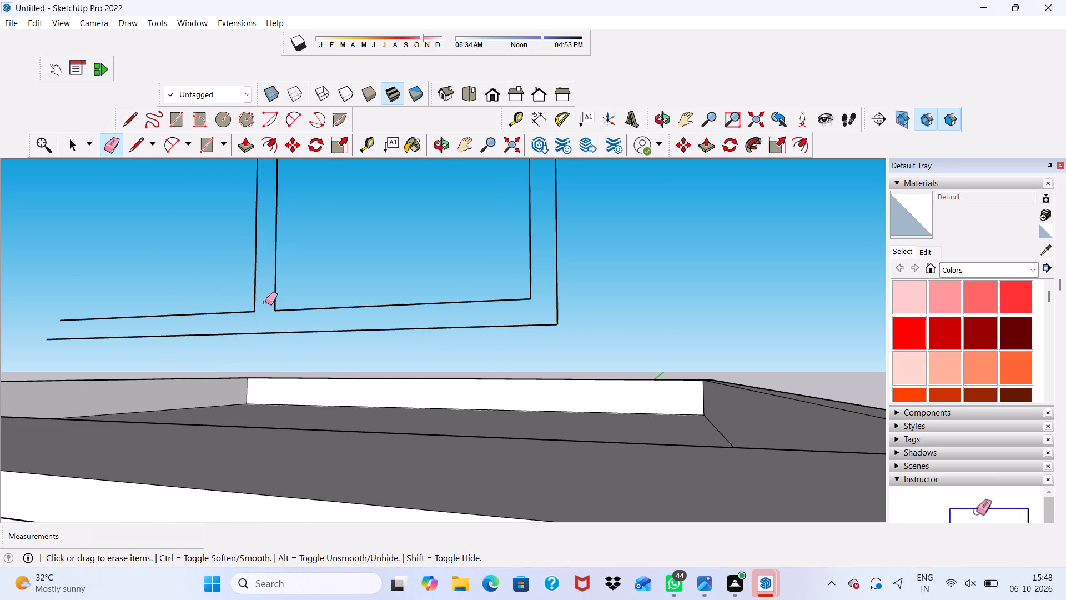
left_click_drag(274, 302, 281, 338)
left_click_drag(254, 276, 263, 298)
left_click_drag(219, 282, 217, 350)
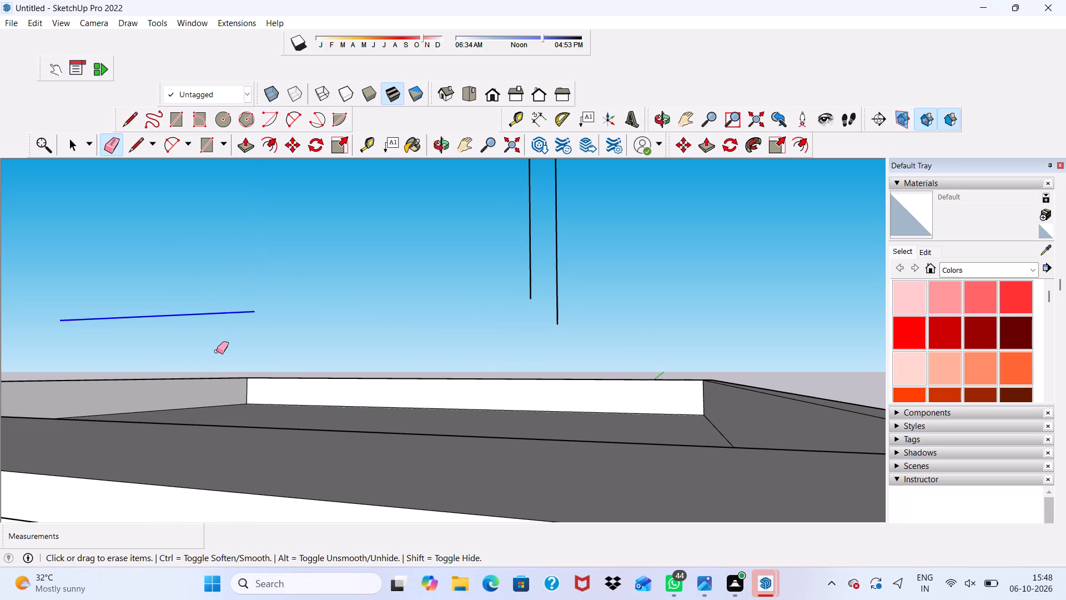
scroll(293, 358, "down", 7)
scroll(378, 347, "up", 4)
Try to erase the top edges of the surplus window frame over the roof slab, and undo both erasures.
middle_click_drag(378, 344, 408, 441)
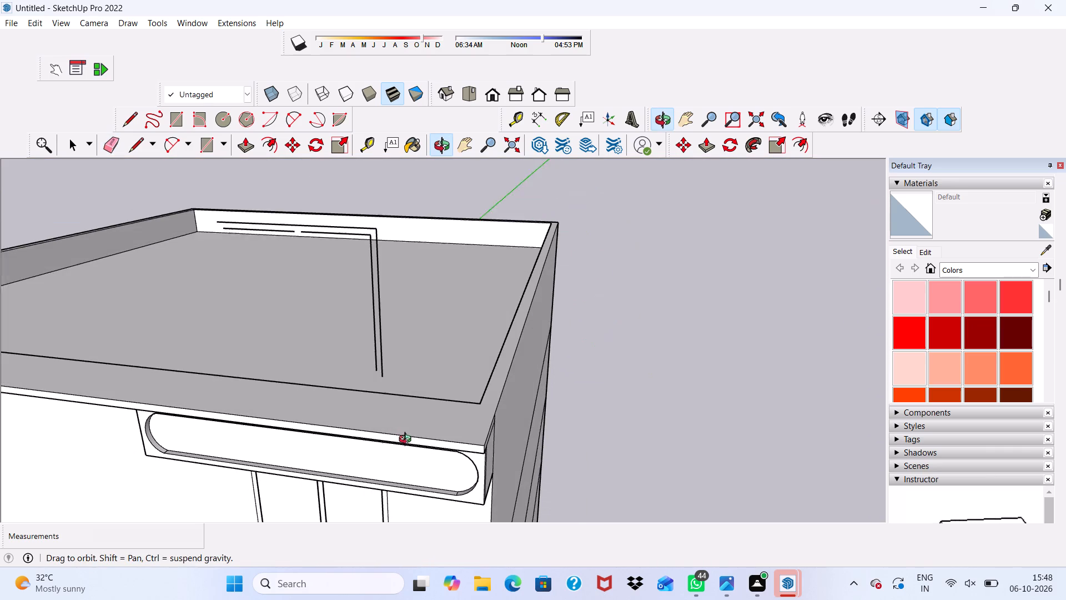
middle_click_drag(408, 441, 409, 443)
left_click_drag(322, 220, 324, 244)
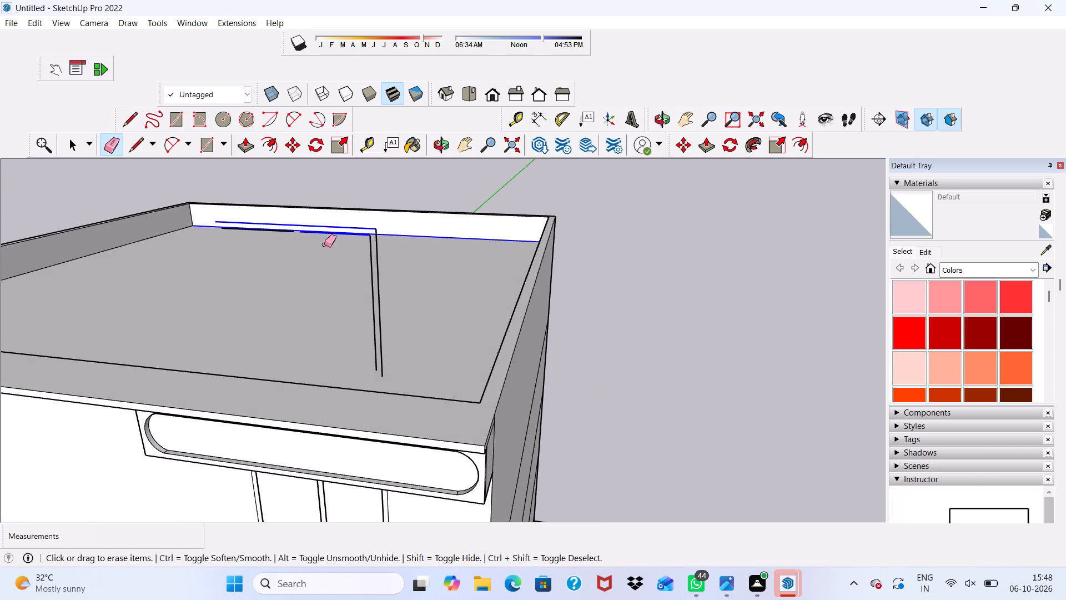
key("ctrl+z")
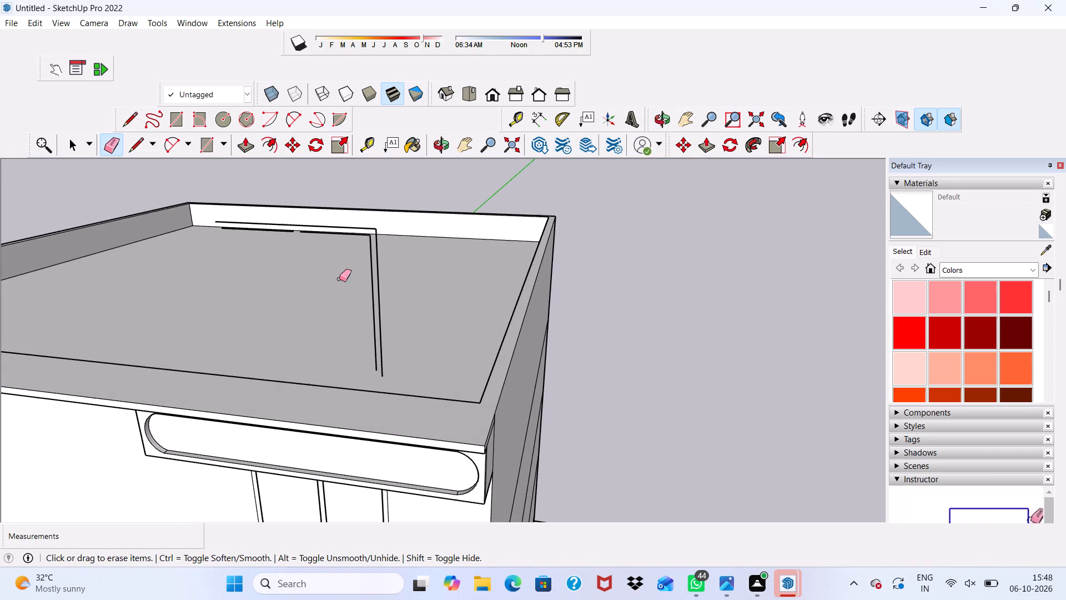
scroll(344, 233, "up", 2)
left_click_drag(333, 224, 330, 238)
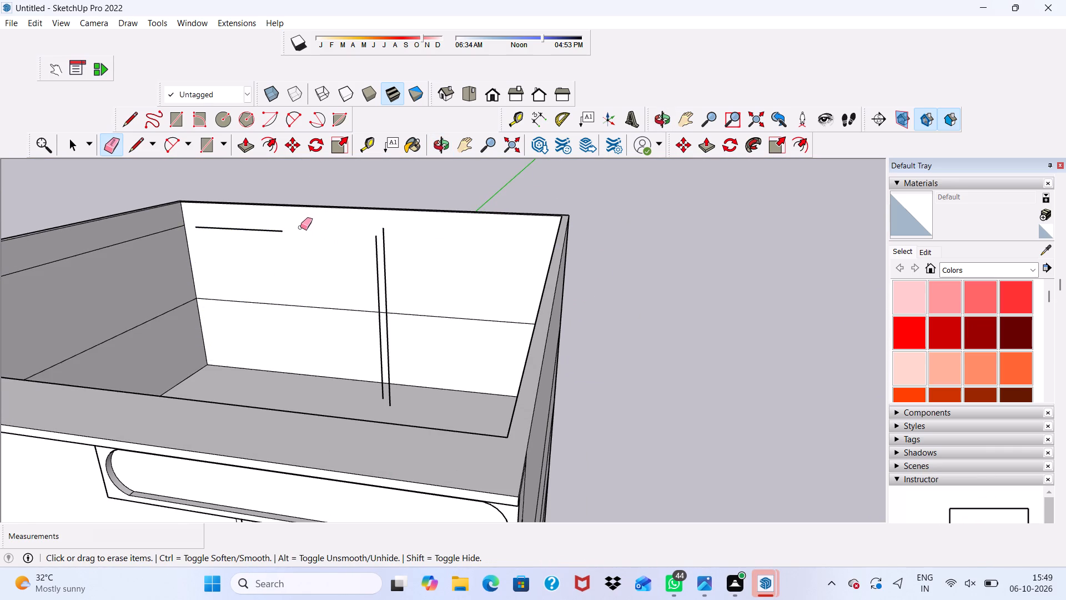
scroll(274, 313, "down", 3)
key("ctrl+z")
Erase the remaining side edges and the top edges of the surplus window frame above the roof.
scroll(295, 328, "up", 7)
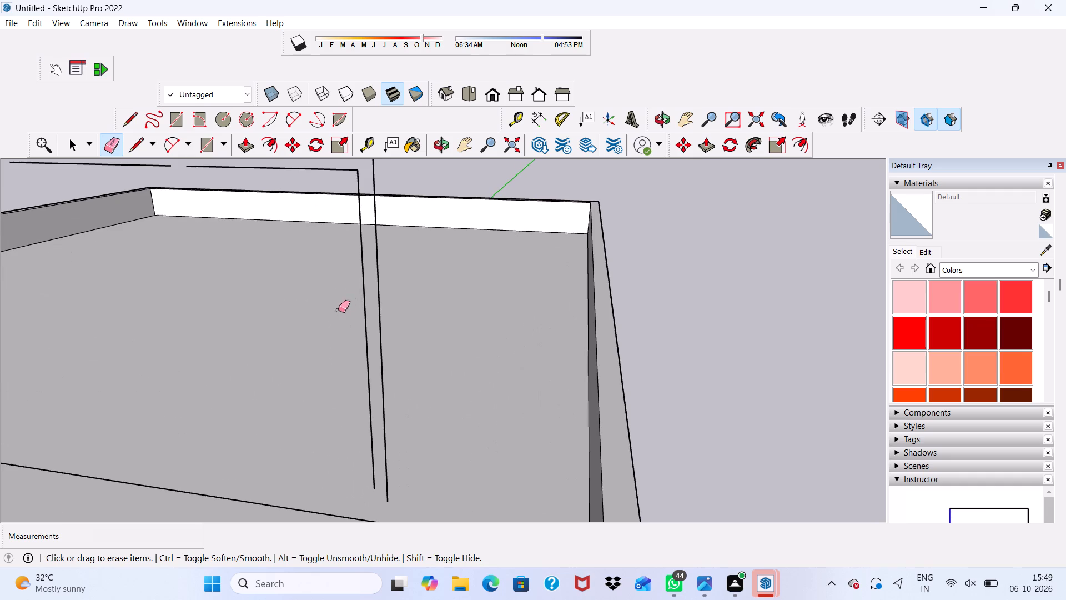
left_click_drag(361, 293, 383, 293)
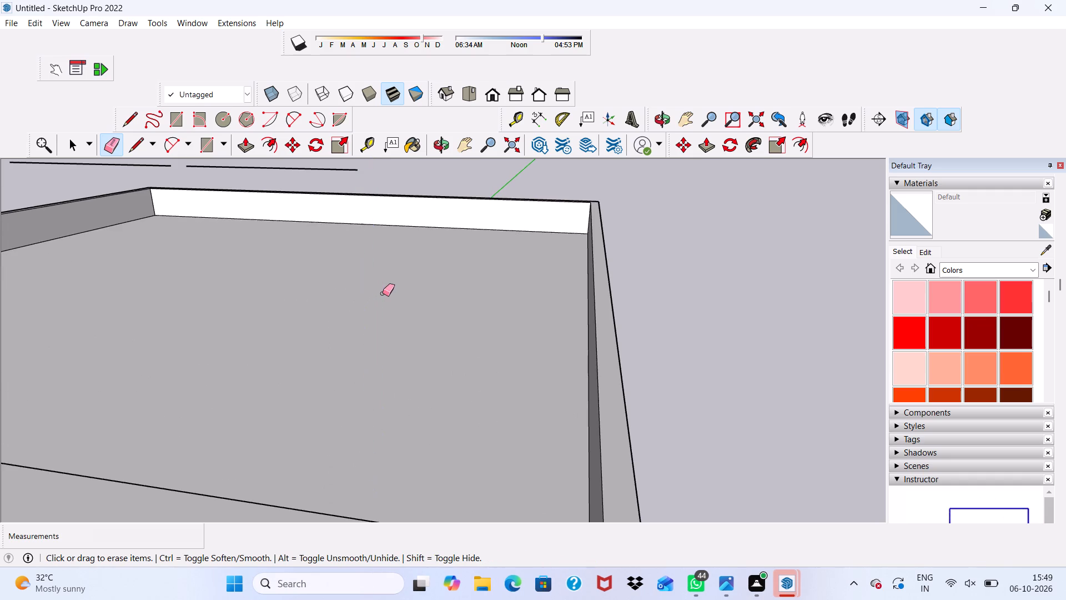
scroll(373, 300, "down", 7)
scroll(295, 239, "up", 4)
scroll(265, 336, "up", 1)
scroll(273, 303, "down", 5)
scroll(278, 339, "up", 2)
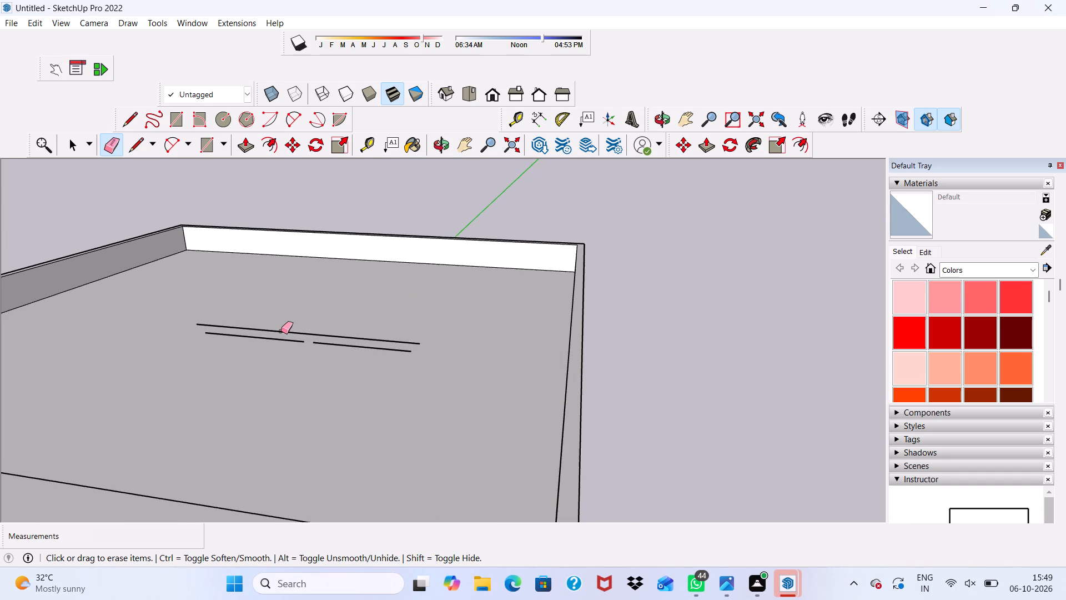
left_click(281, 331)
left_click(274, 342)
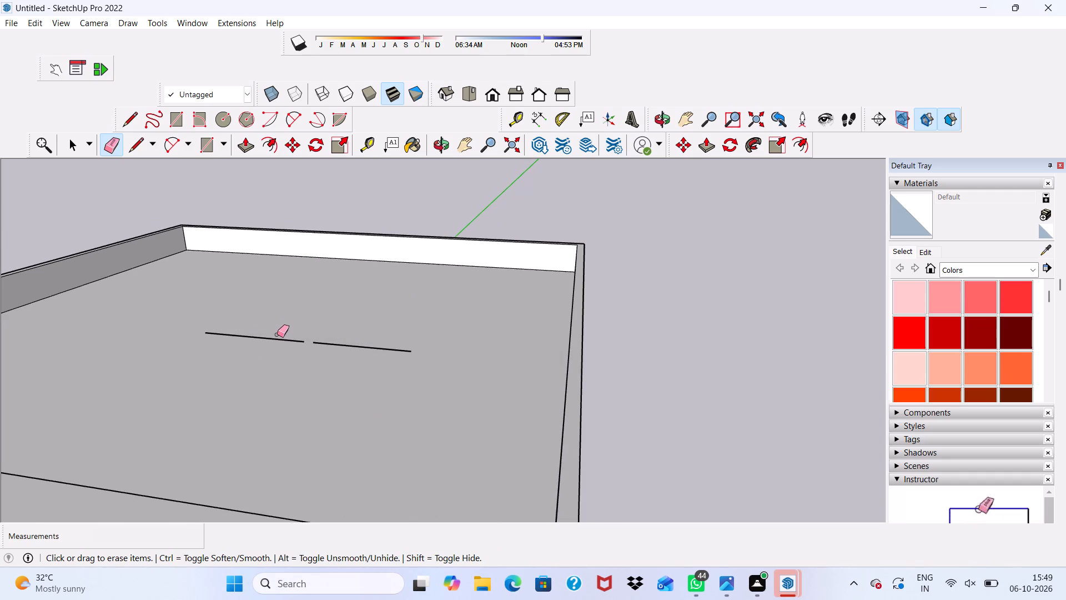
left_click_drag(277, 334, 278, 354)
left_click_drag(351, 343, 350, 354)
scroll(337, 453, "down", 4)
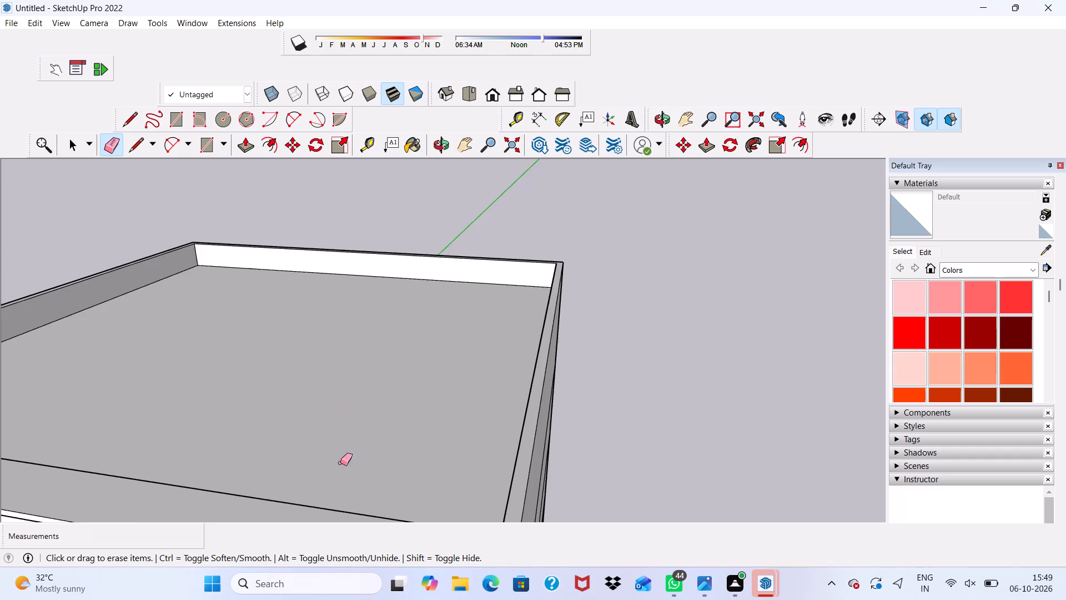
scroll(340, 463, "down", 9)
key("space")
Examine the cleared roof and the facade's upper-floor windows from above and from the front.
scroll(395, 438, "down", 4)
middle_click_drag(390, 527, 330, 382)
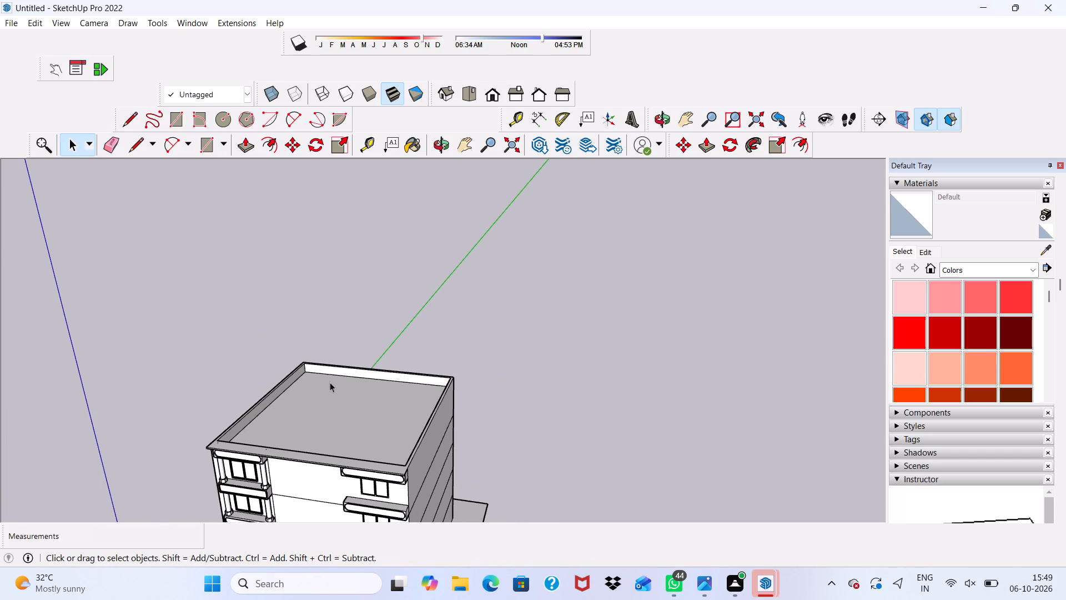
middle_click_drag(330, 382, 303, 457)
scroll(390, 541, "up", 14)
middle_click_drag(396, 413, 393, 406)
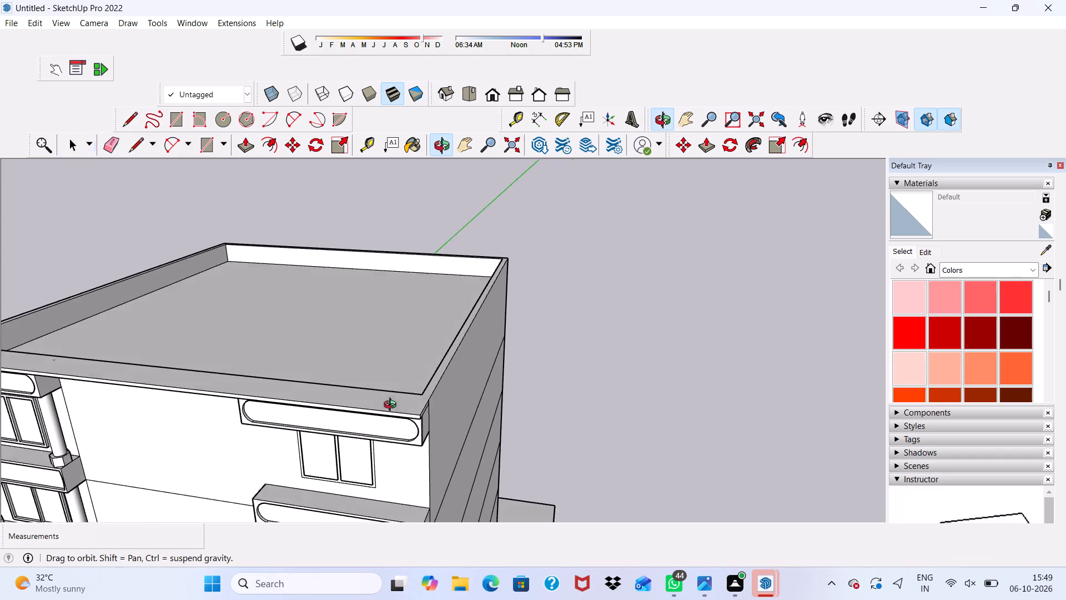
middle_click_drag(393, 406, 388, 318)
scroll(389, 314, "up", 1)
scroll(385, 311, "down", 9)
middle_click_drag(0, 0, 88, 29)
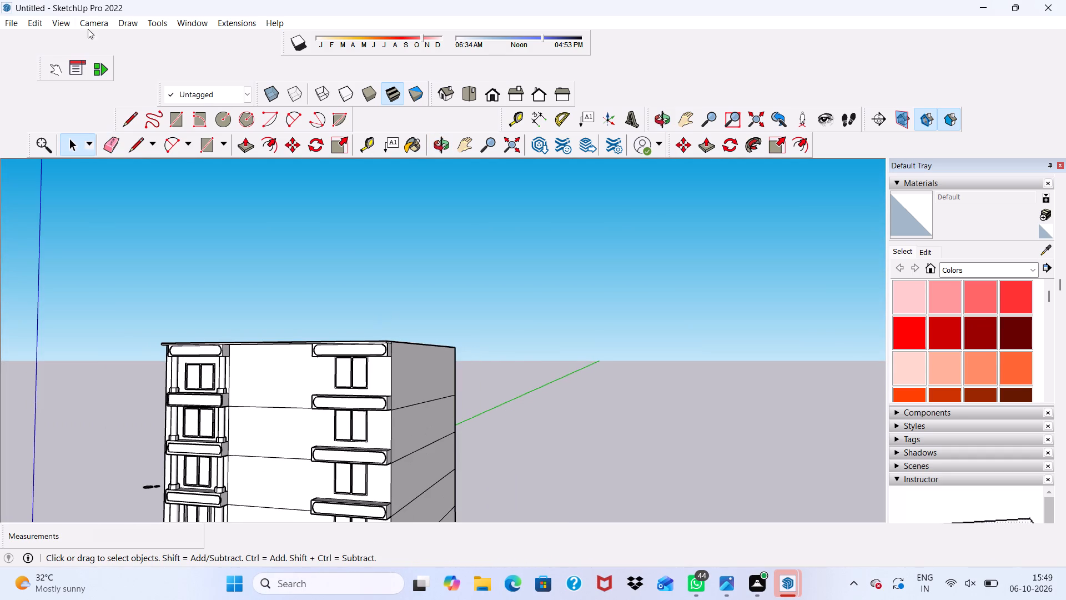
middle_click_drag(88, 29, 110, 1)
scroll(0, 22, "up", 6)
scroll(25, 215, "up", 3)
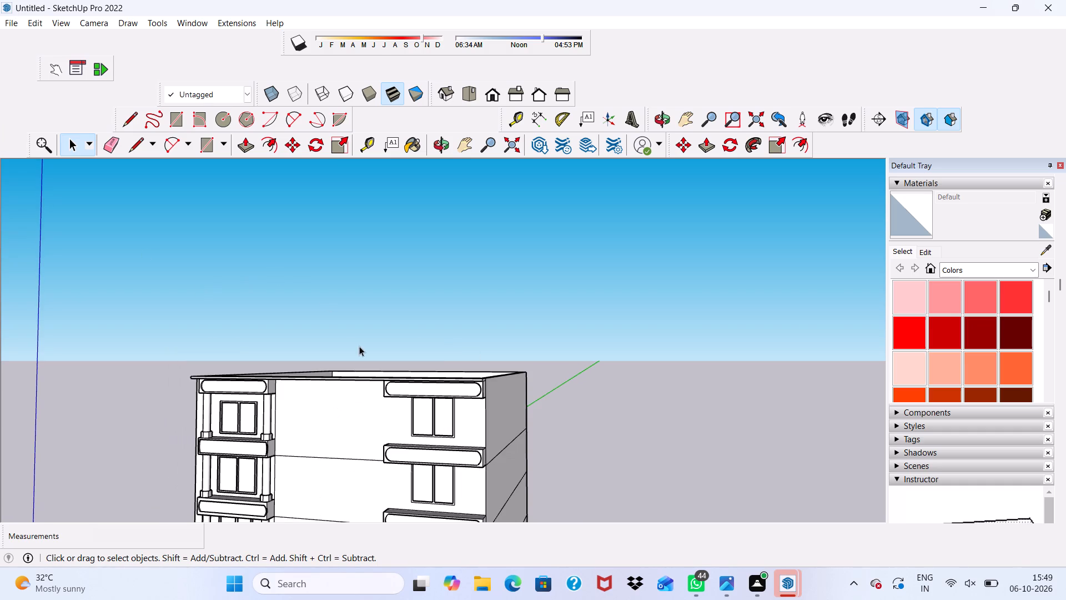
scroll(389, 451, "up", 5)
scroll(429, 400, "up", 5)
scroll(430, 399, "down", 4)
middle_click_drag(440, 386, 451, 404)
scroll(448, 401, "down", 1)
middle_click_drag(451, 404, 494, 373)
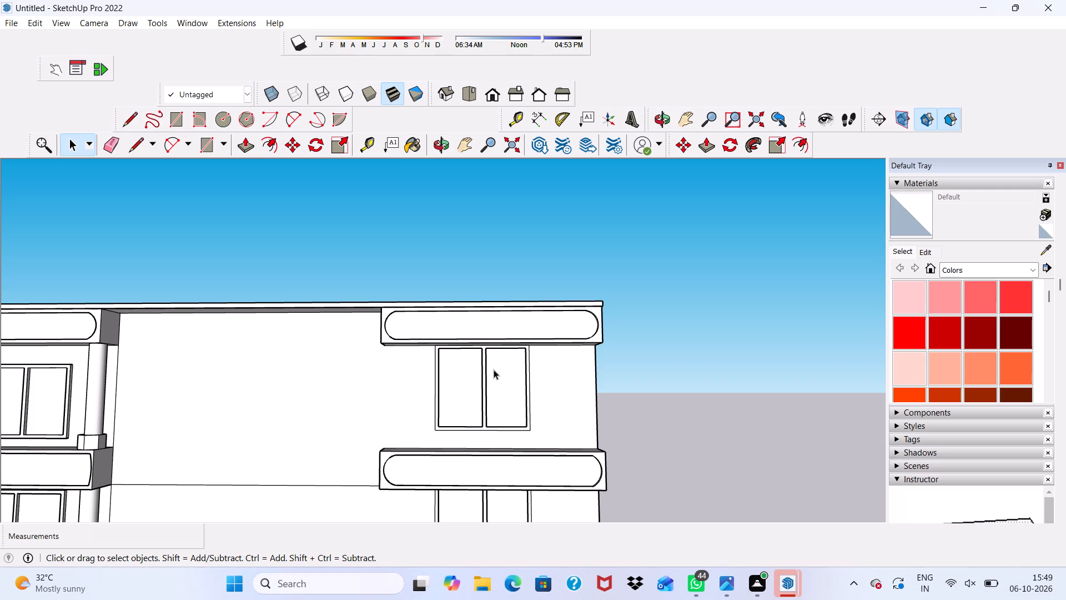
scroll(494, 375, "down", 3)
scroll(444, 364, "up", 5)
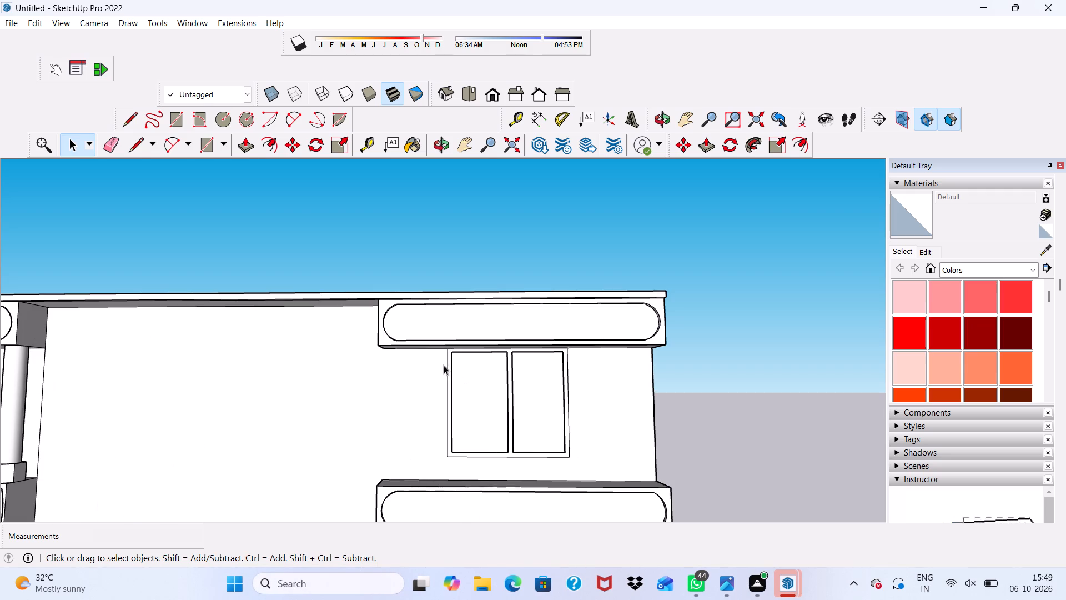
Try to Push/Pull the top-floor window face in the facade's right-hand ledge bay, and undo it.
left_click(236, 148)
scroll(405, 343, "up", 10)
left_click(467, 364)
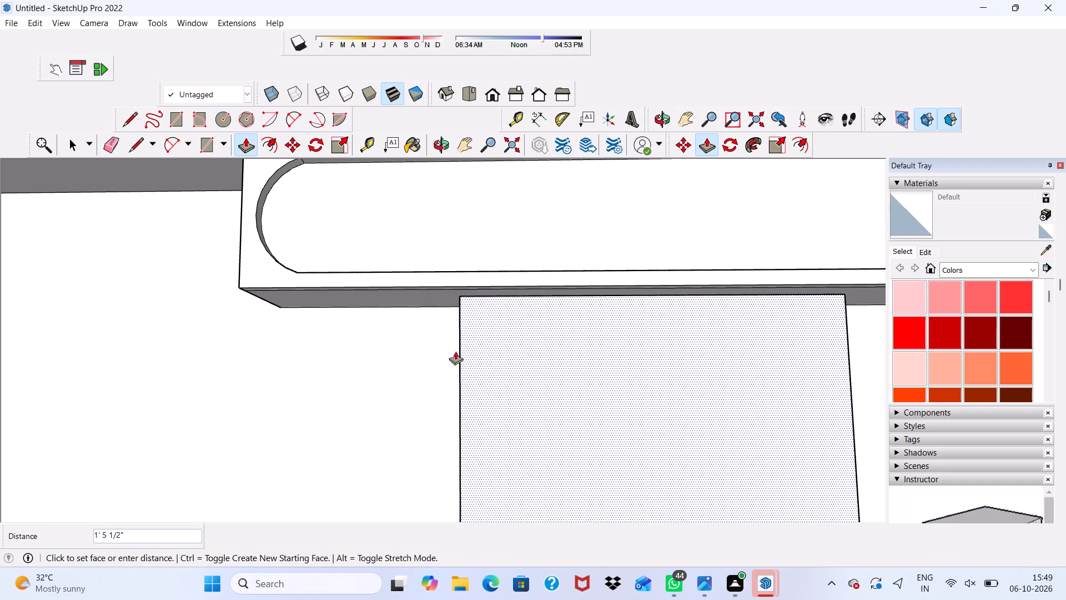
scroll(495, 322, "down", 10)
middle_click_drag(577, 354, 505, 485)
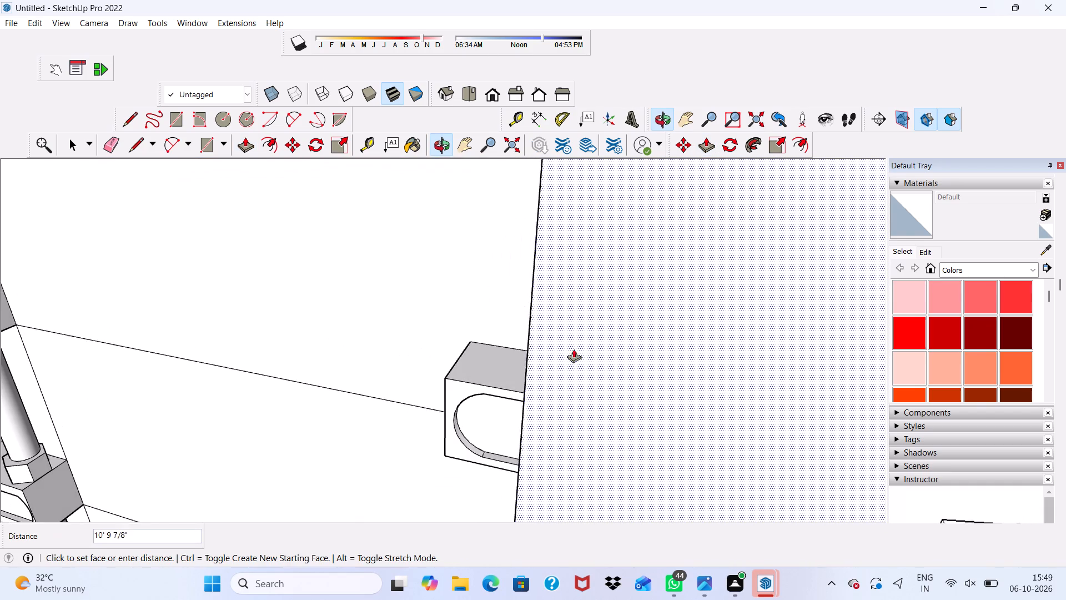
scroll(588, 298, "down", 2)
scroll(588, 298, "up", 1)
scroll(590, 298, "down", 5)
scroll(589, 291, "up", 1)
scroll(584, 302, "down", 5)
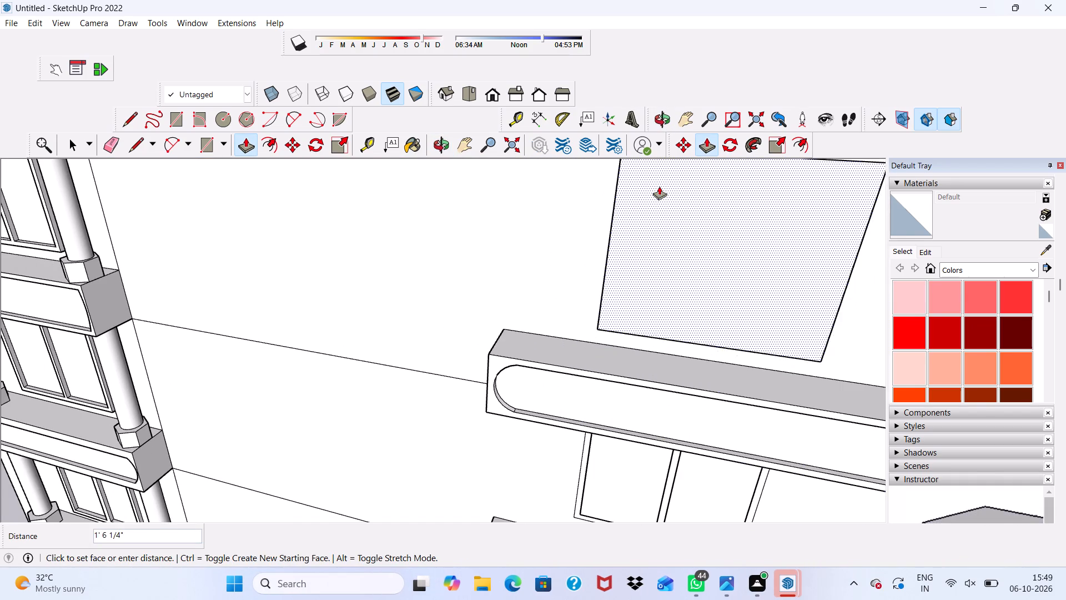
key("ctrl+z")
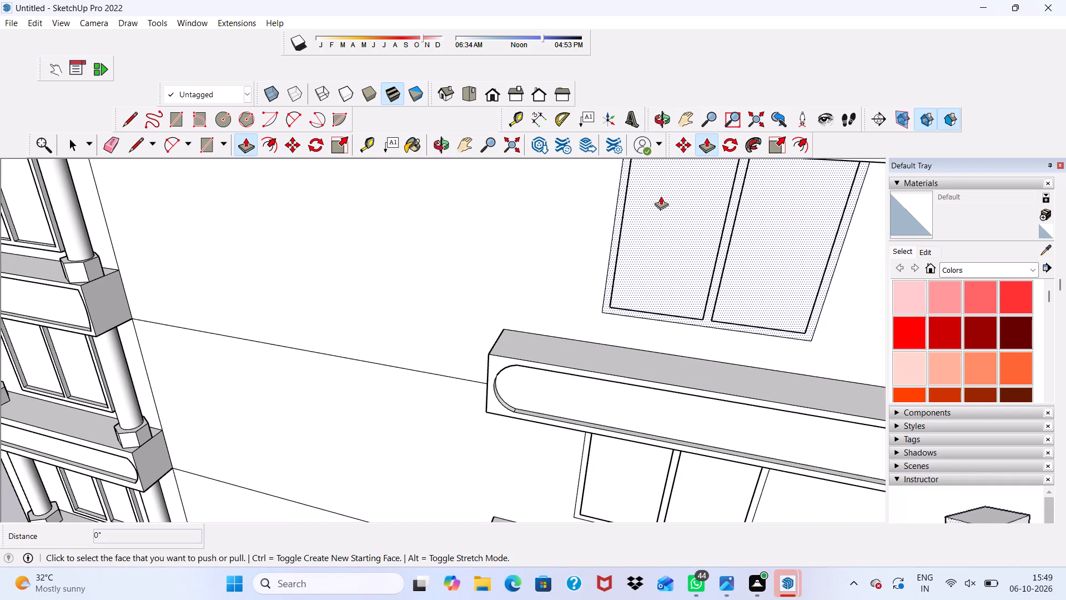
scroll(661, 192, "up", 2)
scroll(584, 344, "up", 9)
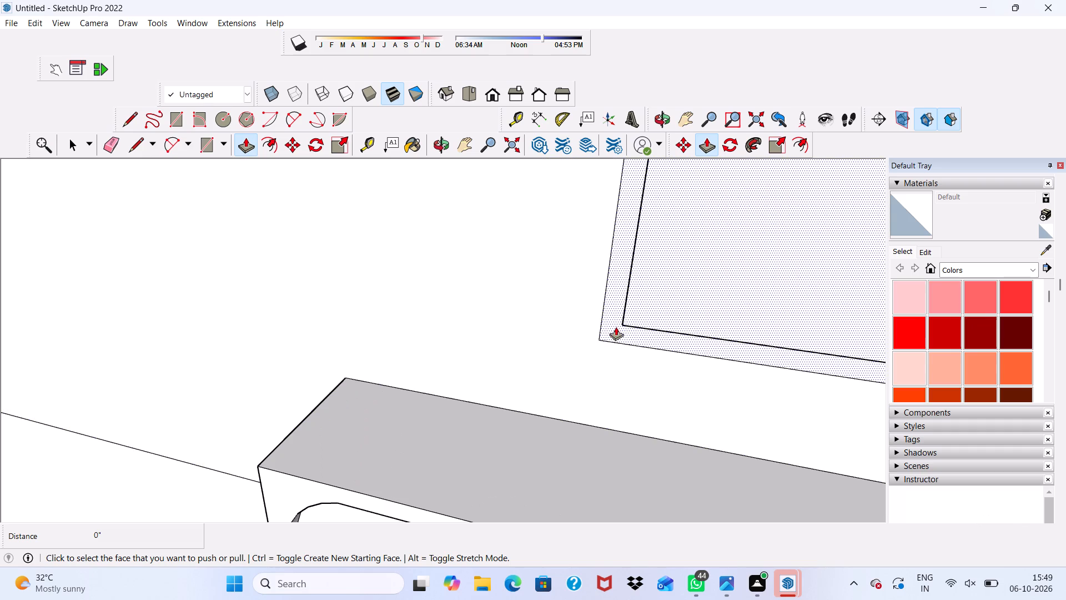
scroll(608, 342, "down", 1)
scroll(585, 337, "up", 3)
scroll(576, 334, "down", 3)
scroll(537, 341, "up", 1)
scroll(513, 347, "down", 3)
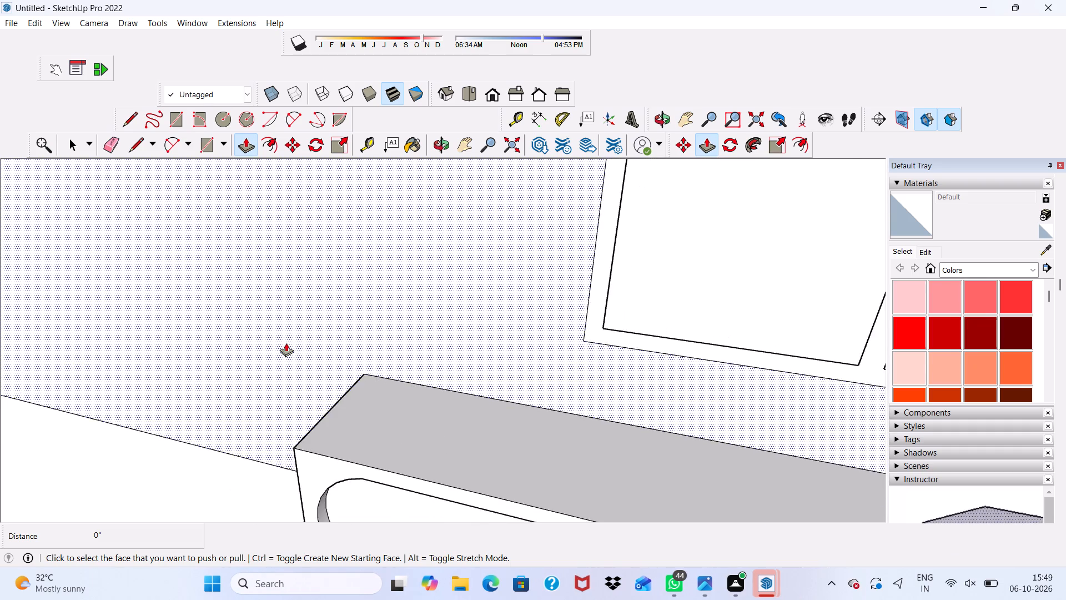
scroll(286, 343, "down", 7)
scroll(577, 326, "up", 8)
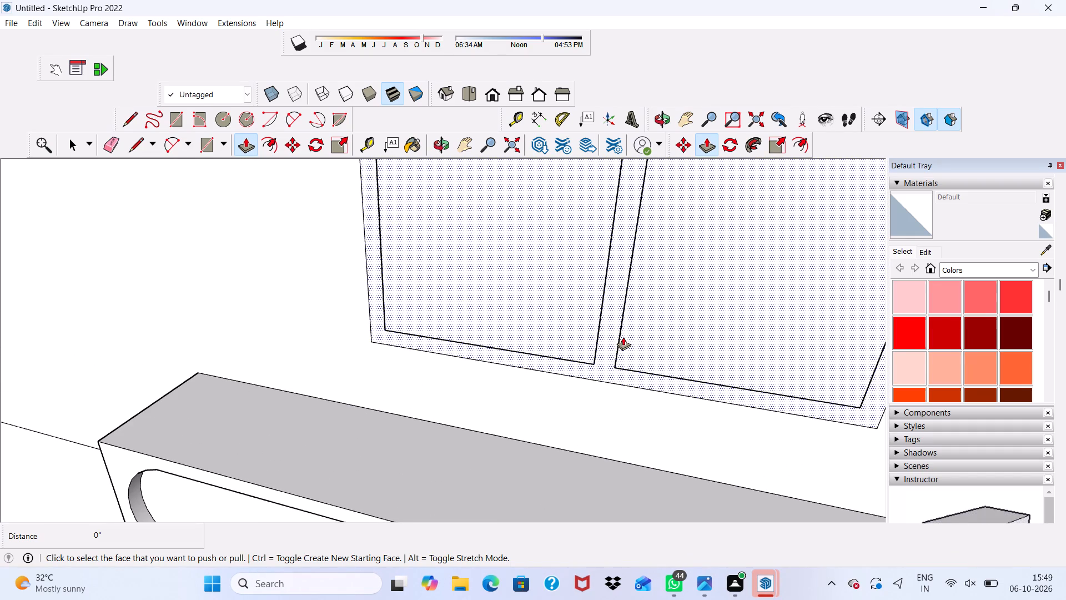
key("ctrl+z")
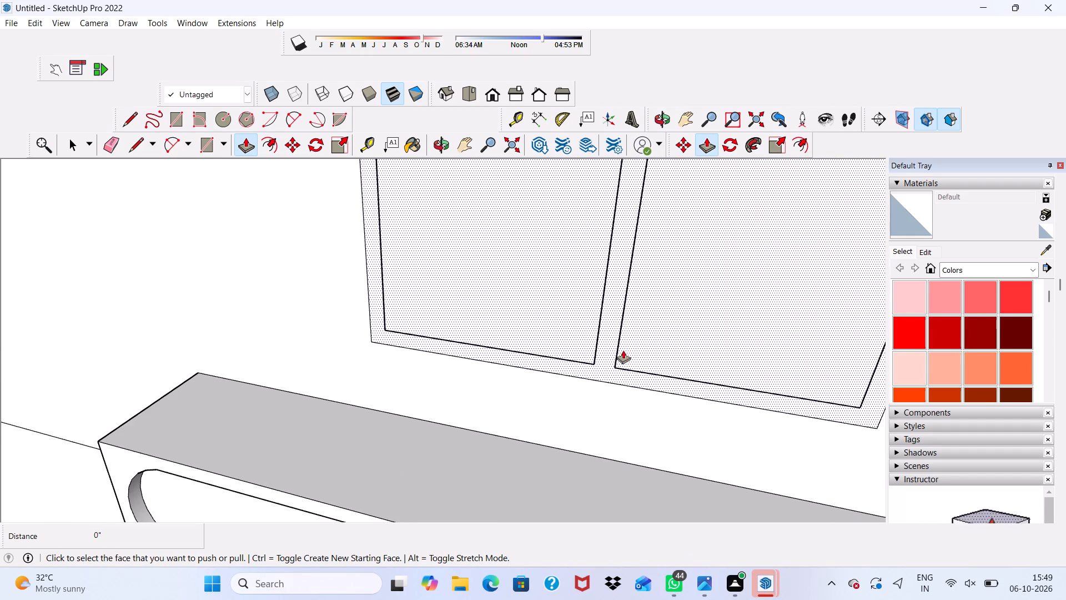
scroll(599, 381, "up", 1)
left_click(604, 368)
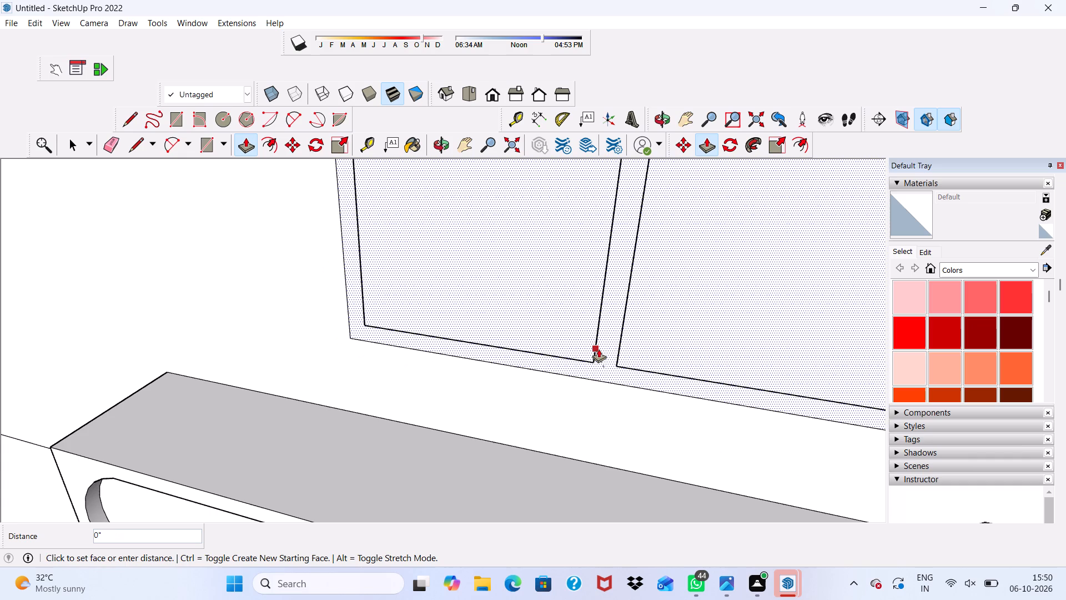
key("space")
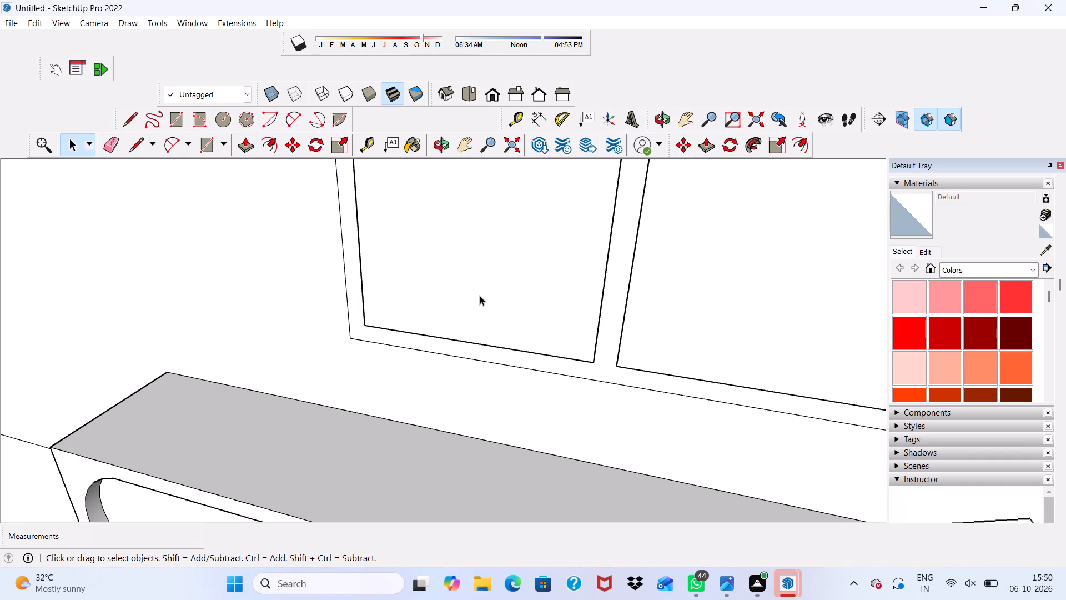
Delete the white face covering the top-floor window in the facade's right-hand ledge bay.
left_click(481, 292)
key("Delete")
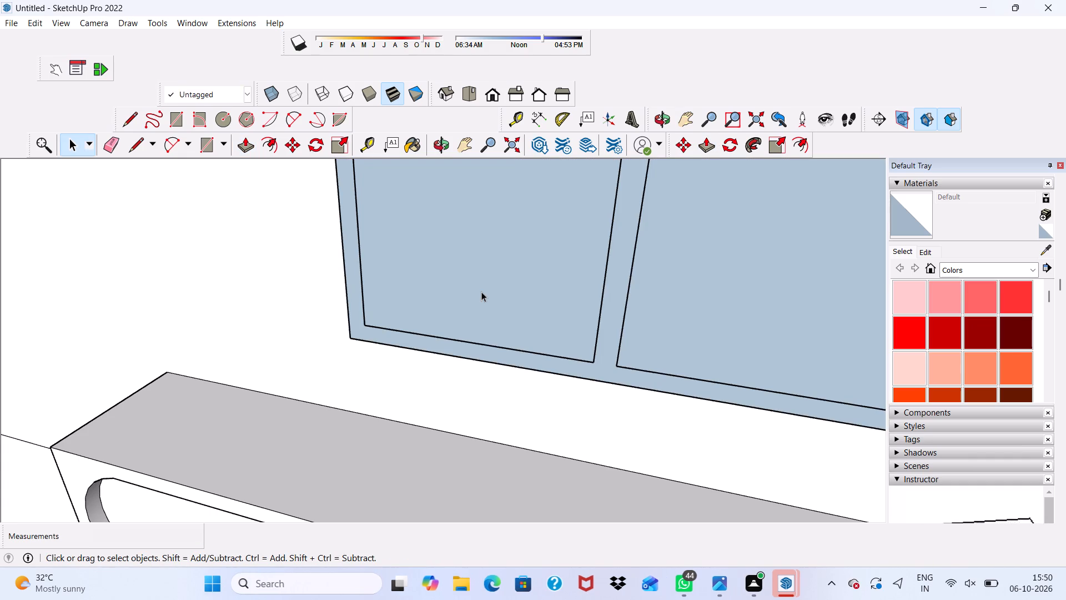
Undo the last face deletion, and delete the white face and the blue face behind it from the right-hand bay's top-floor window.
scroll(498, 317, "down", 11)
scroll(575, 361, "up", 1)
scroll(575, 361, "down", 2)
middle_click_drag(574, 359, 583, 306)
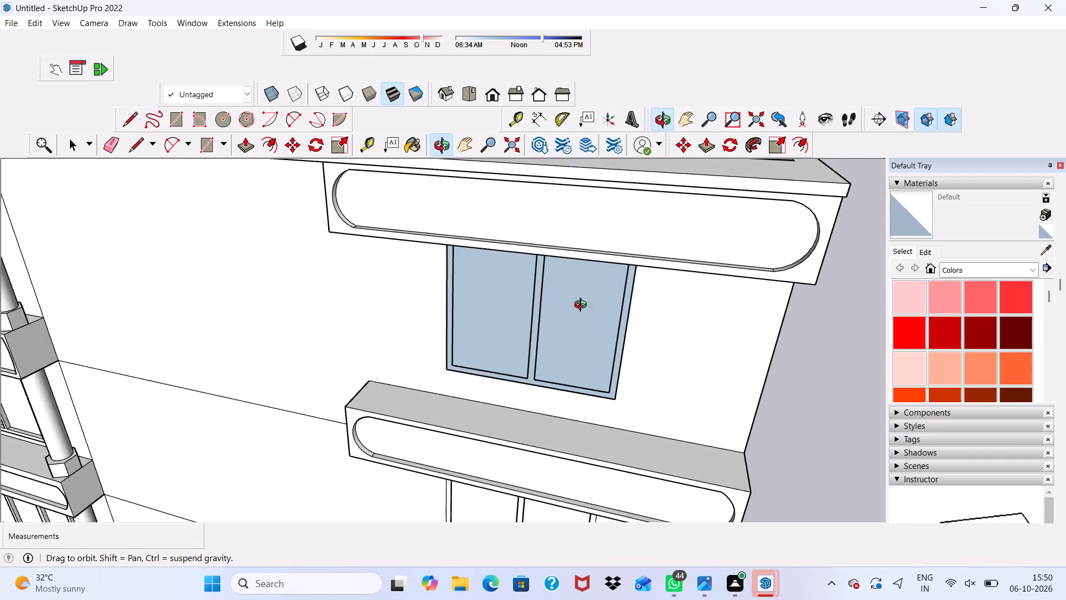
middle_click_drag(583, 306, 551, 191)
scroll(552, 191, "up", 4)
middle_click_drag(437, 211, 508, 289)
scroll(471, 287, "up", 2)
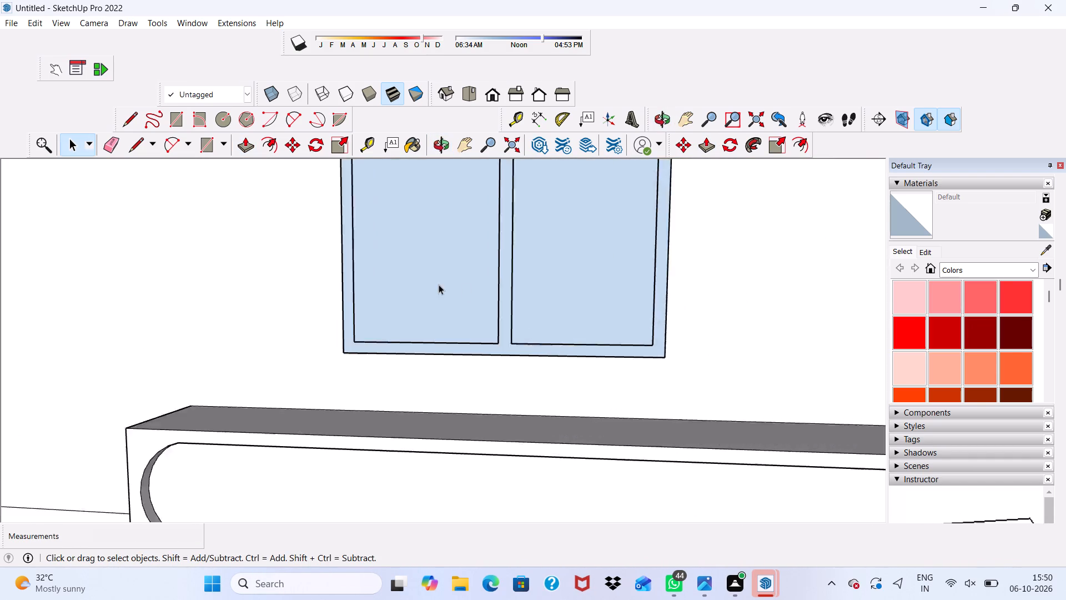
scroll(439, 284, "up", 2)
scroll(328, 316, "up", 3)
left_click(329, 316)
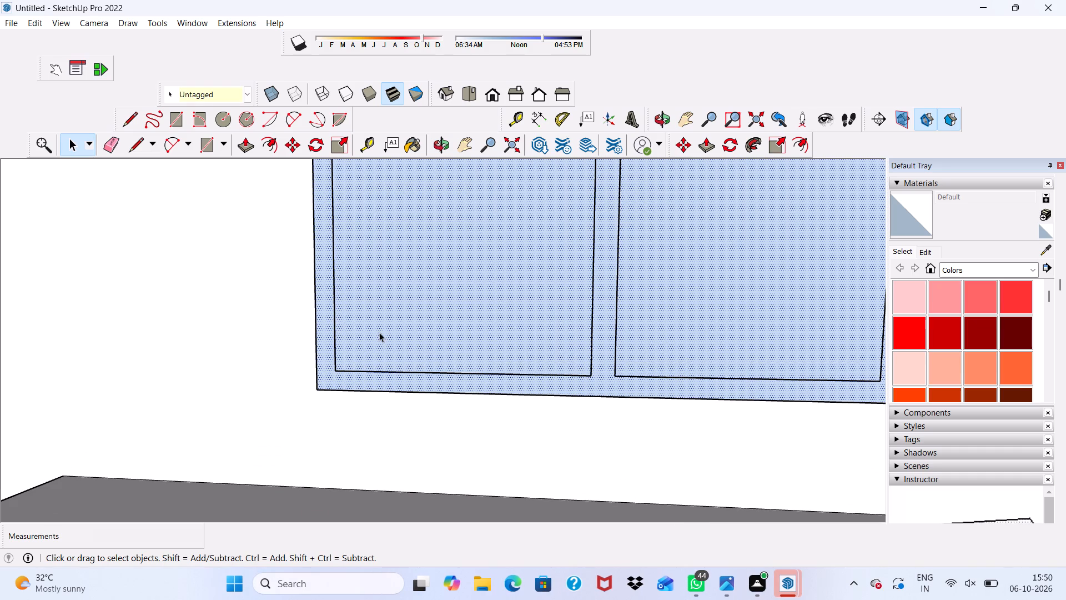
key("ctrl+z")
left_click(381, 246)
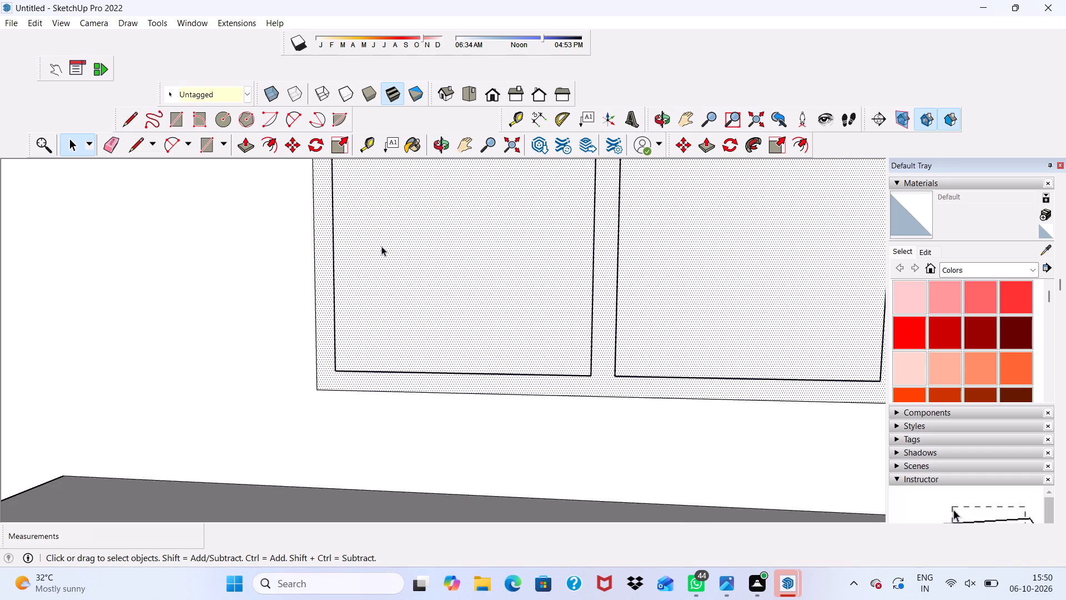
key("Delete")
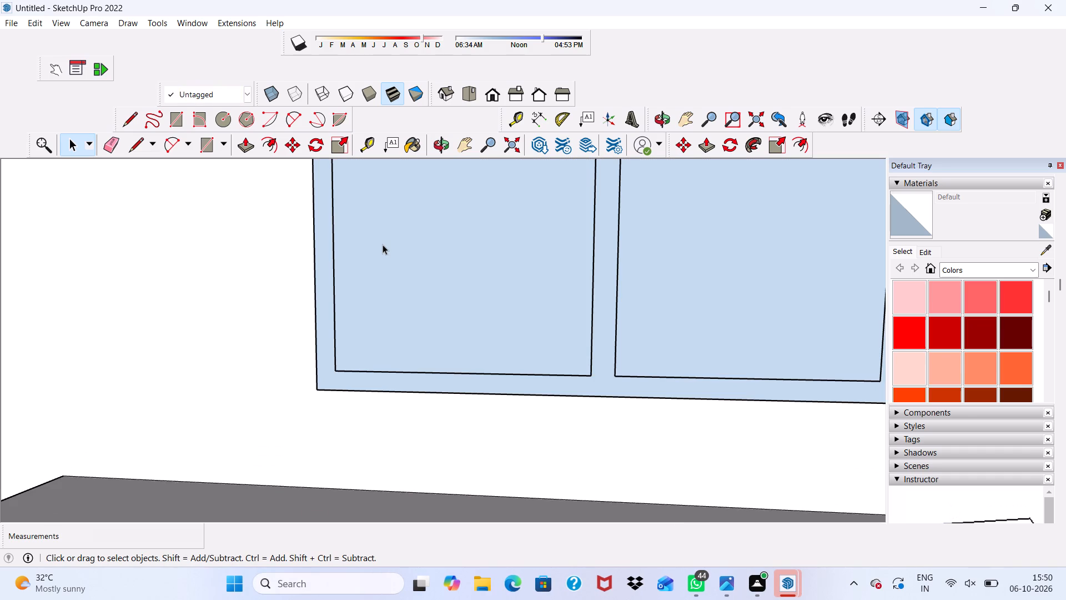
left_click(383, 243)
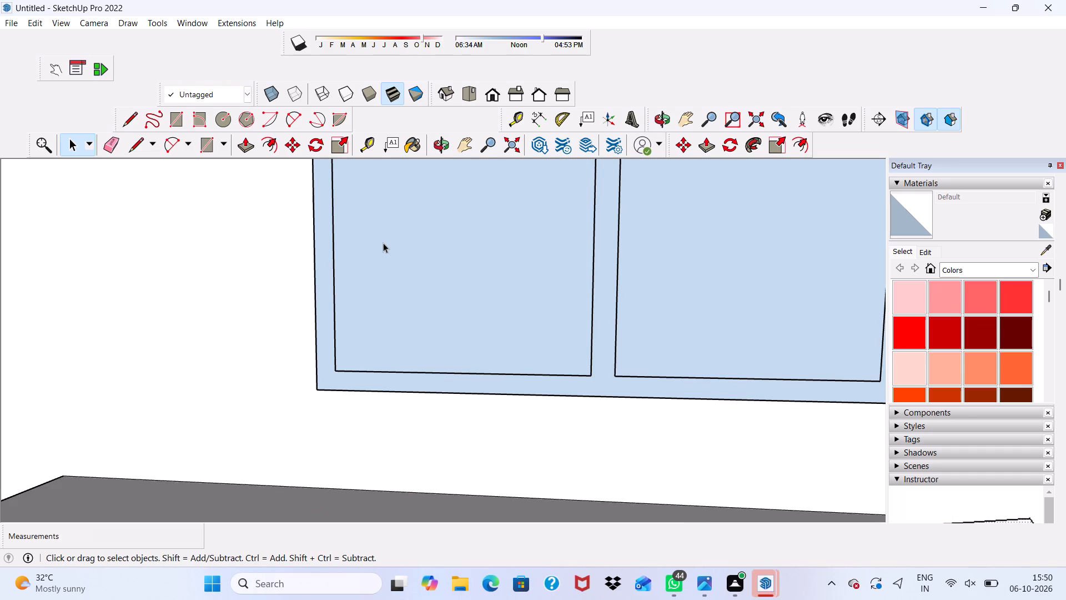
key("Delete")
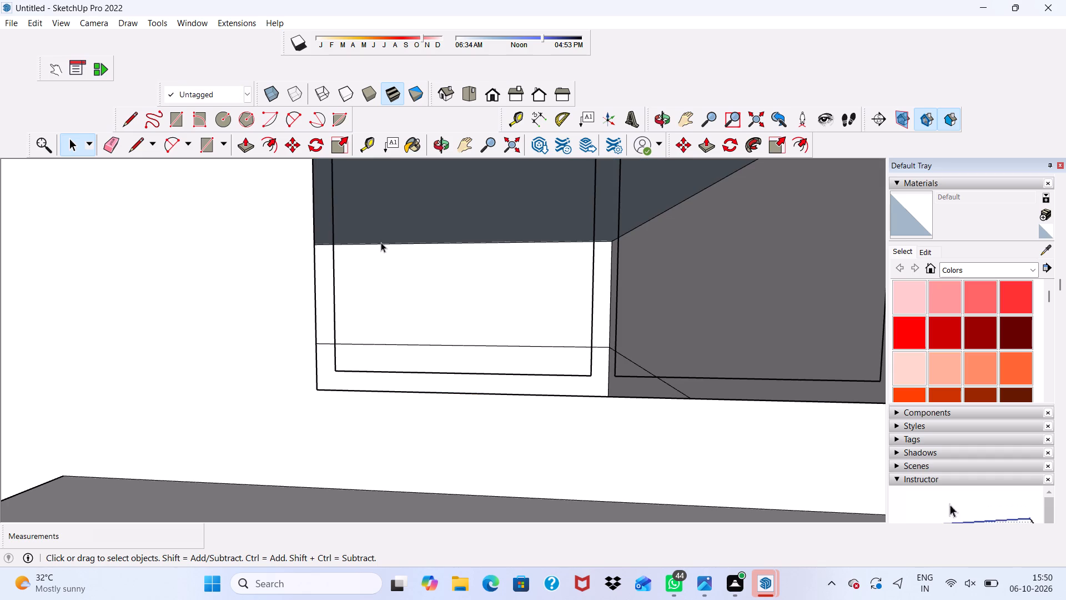
Examine the opened top-floor window in the right-hand ledge bay, selecting the wall faces inside it.
scroll(381, 243, "down", 15)
middle_click_drag(398, 281, 388, 199)
scroll(388, 199, "up", 5)
scroll(378, 331, "up", 5)
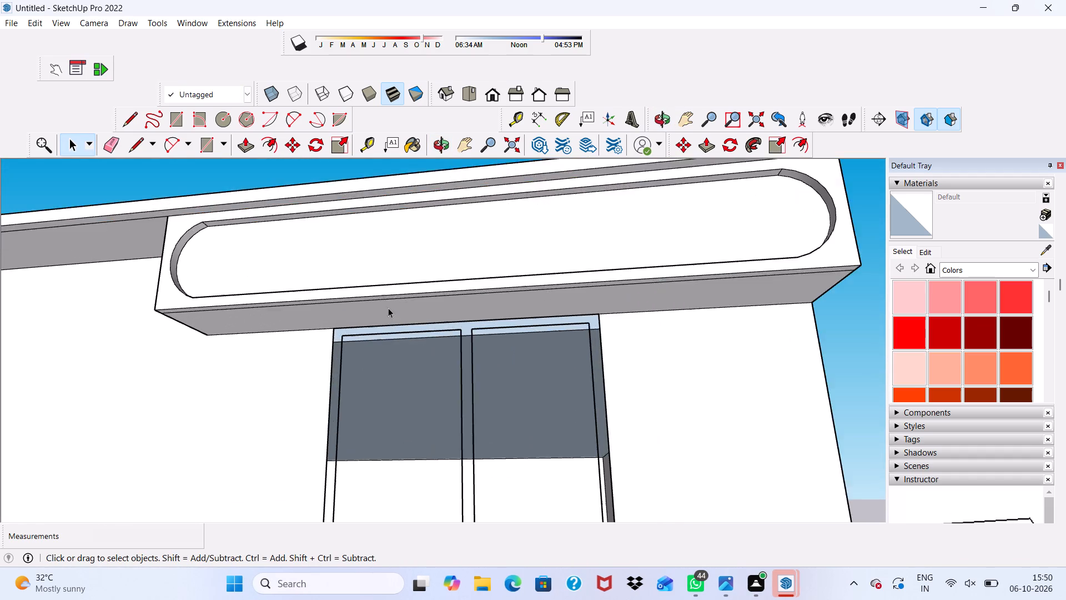
scroll(388, 308, "up", 5)
middle_click_drag(370, 312, 361, 362)
scroll(369, 312, "down", 1)
scroll(361, 362, "up", 5)
scroll(249, 346, "down", 7)
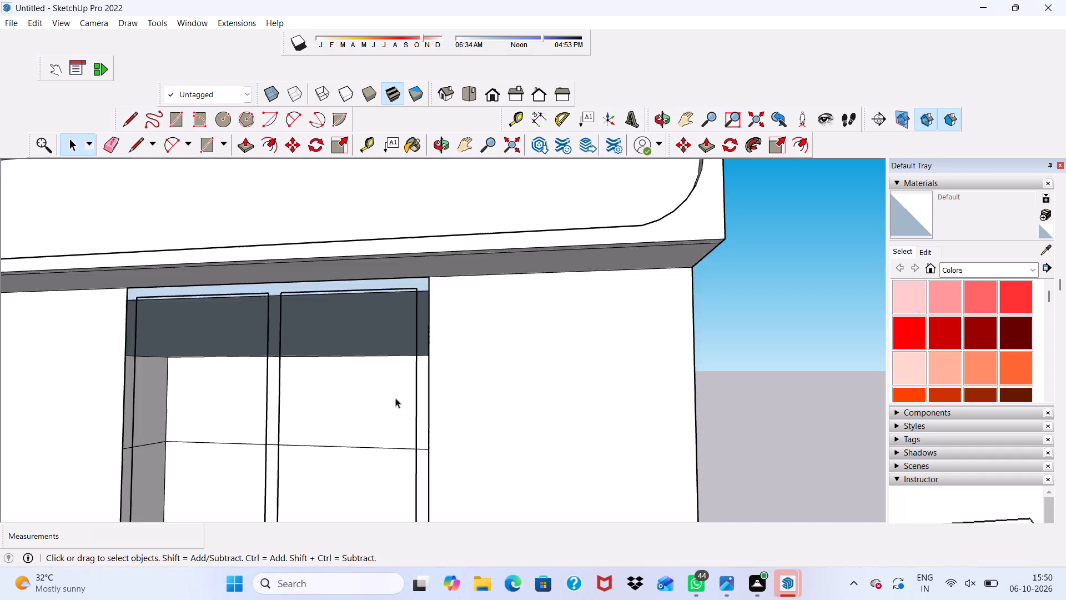
scroll(395, 398, "down", 6)
scroll(369, 390, "up", 5)
left_click(368, 391)
scroll(368, 391, "down", 9)
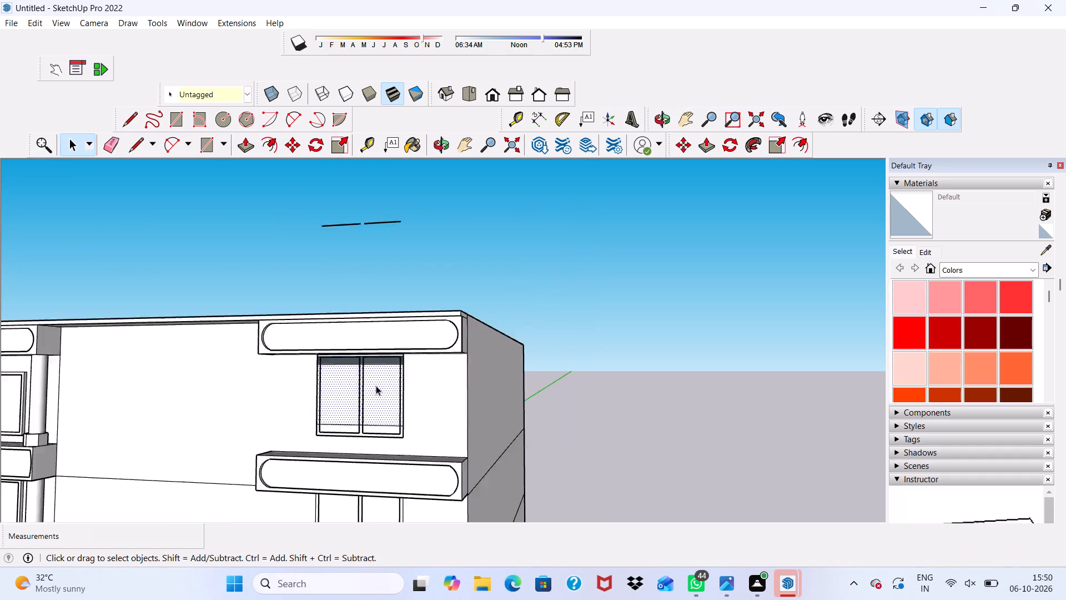
scroll(376, 386, "down", 1)
scroll(361, 410, "up", 9)
scroll(402, 431, "down", 5)
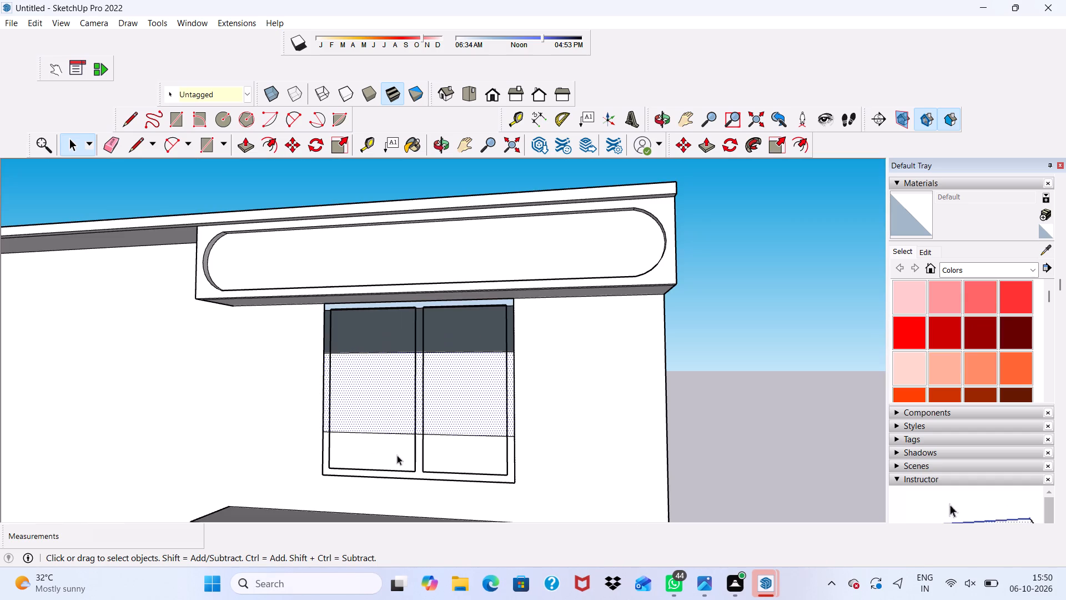
left_click(404, 473)
left_click(405, 476)
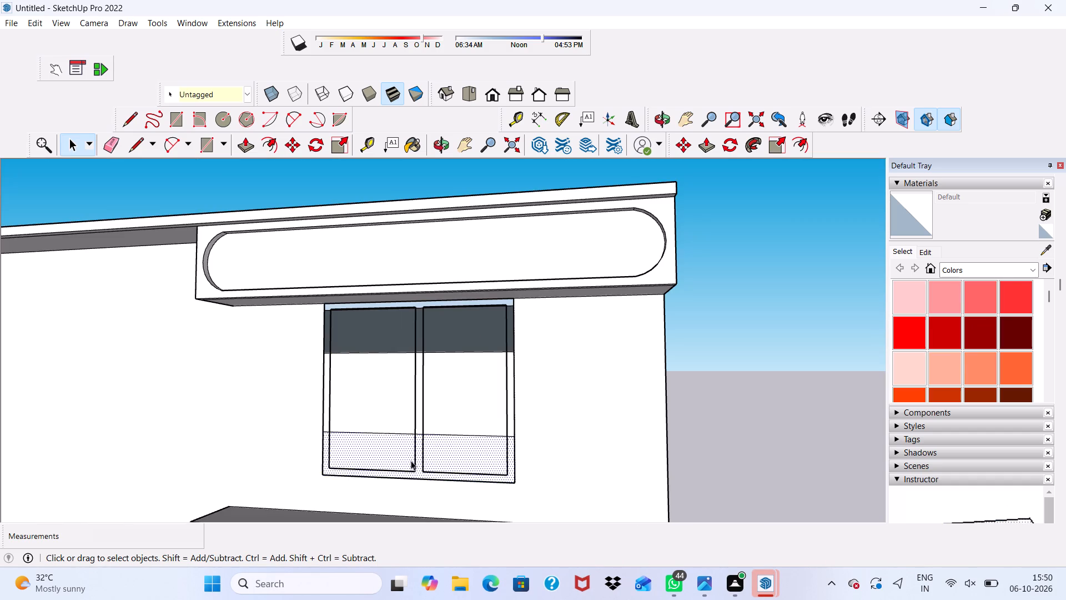
scroll(413, 459, "up", 6)
scroll(425, 452, "down", 7)
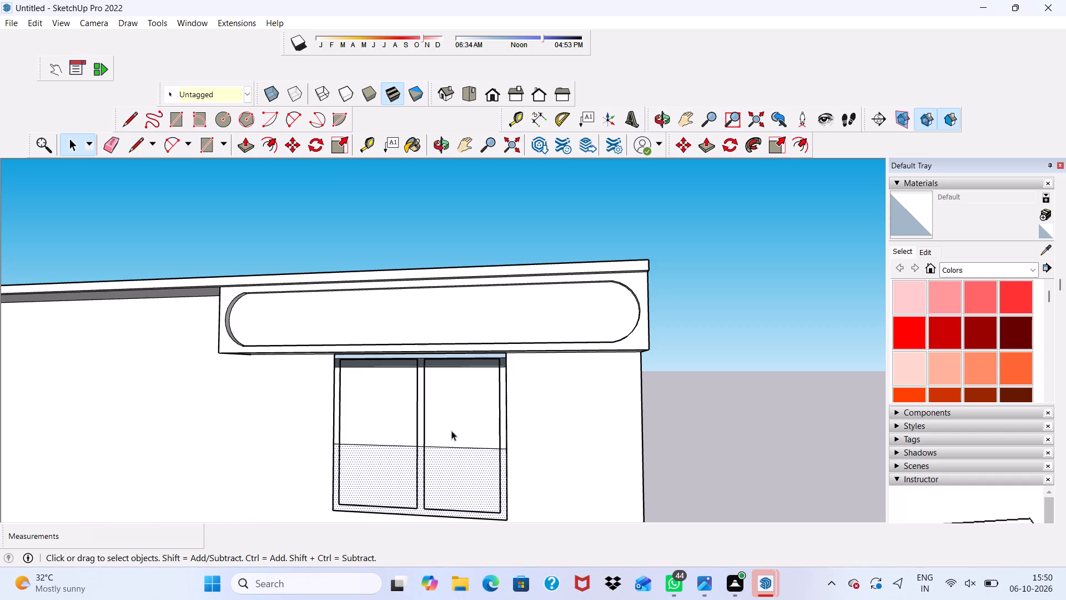
Undo repeatedly, back through the surplus frame erasures, until the copied windows are gone from the right-hand bay's upper floors.
key("ctrl+z")
key("ctrl+z")
key("ctrl+z")
key("ctrl+z")
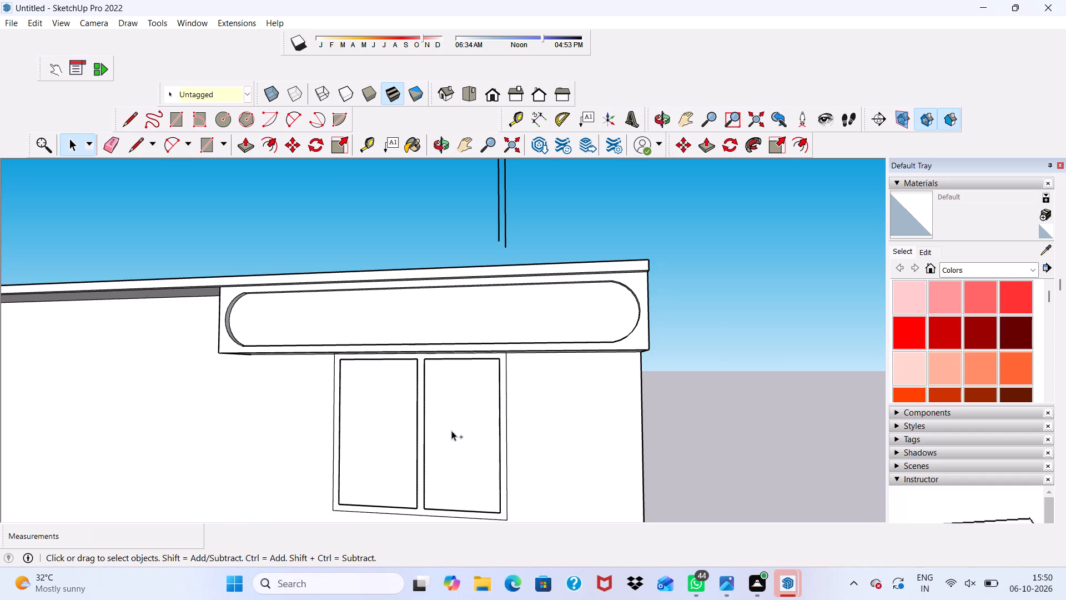
key("z")
key("ctrl+z")
key("ctrl+z")
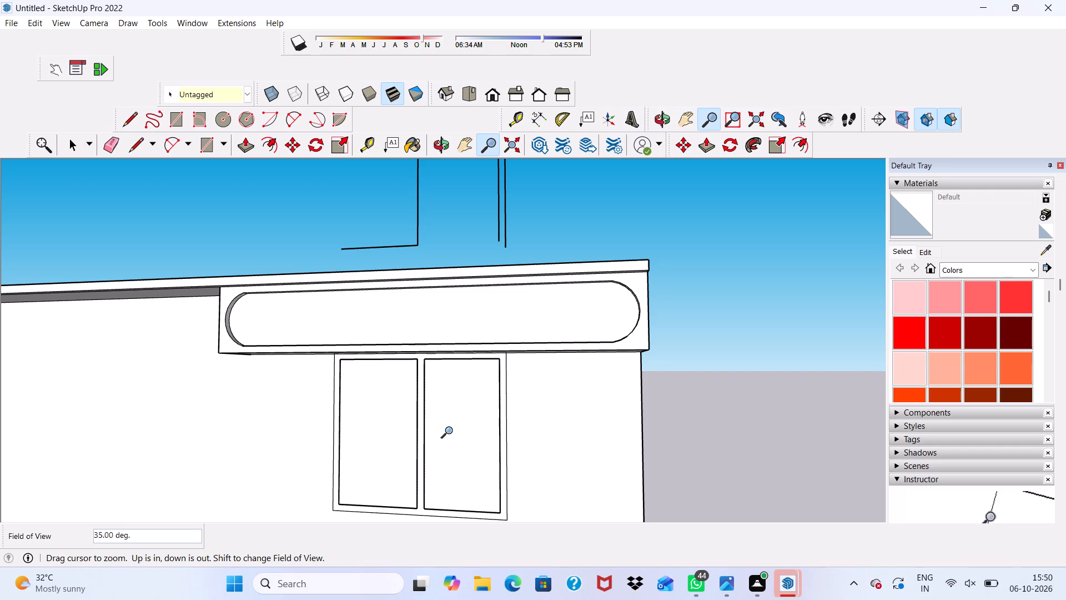
key("ctrl+z")
key("ctrl+z")
key("ctrl+z")
key("ctrl+z")
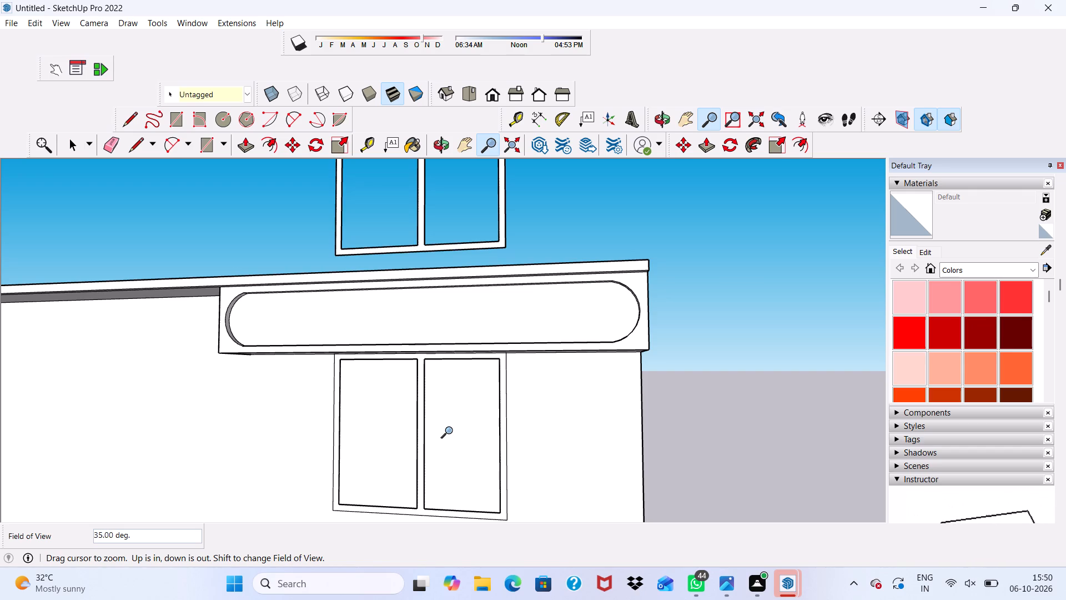
key("ctrl+z")
key("ctrl+z")
key("z")
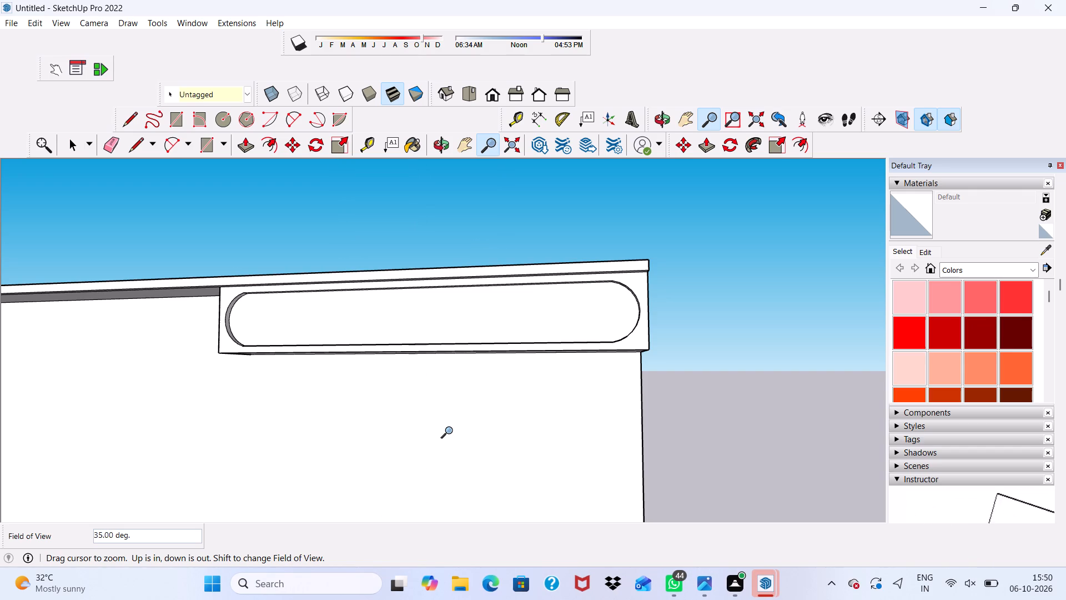
Examine the whole building and the right-hand bay's ledges from the front and the side.
scroll(370, 476, "down", 3)
scroll(365, 433, "up", 1)
scroll(359, 407, "down", 7)
scroll(294, 234, "up", 1)
scroll(320, 184, "down", 10)
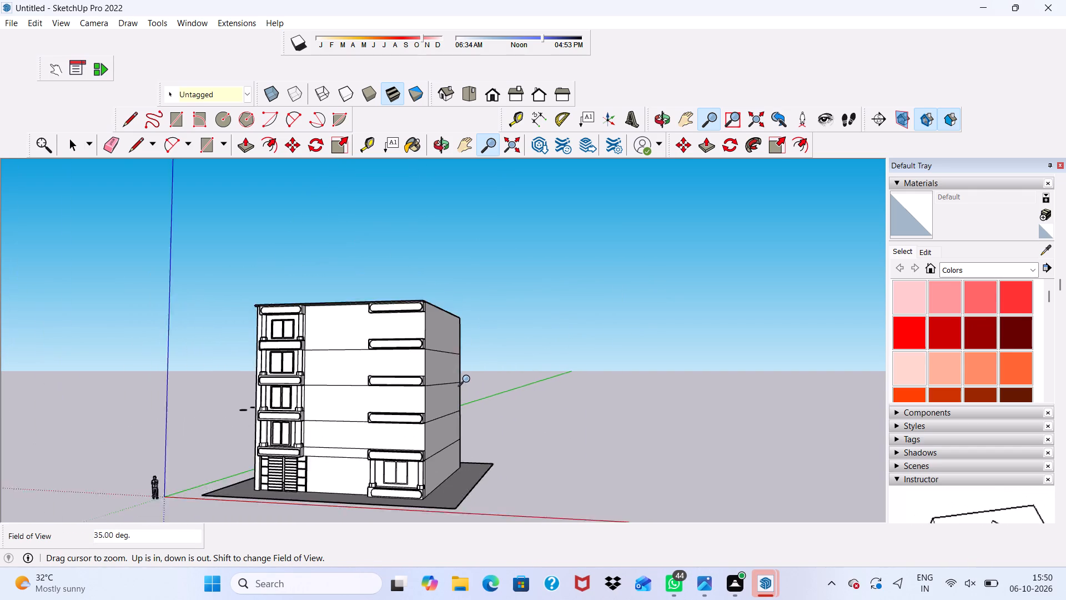
scroll(446, 433, "up", 7)
middle_click_drag(243, 397, 563, 351)
scroll(563, 351, "up", 3)
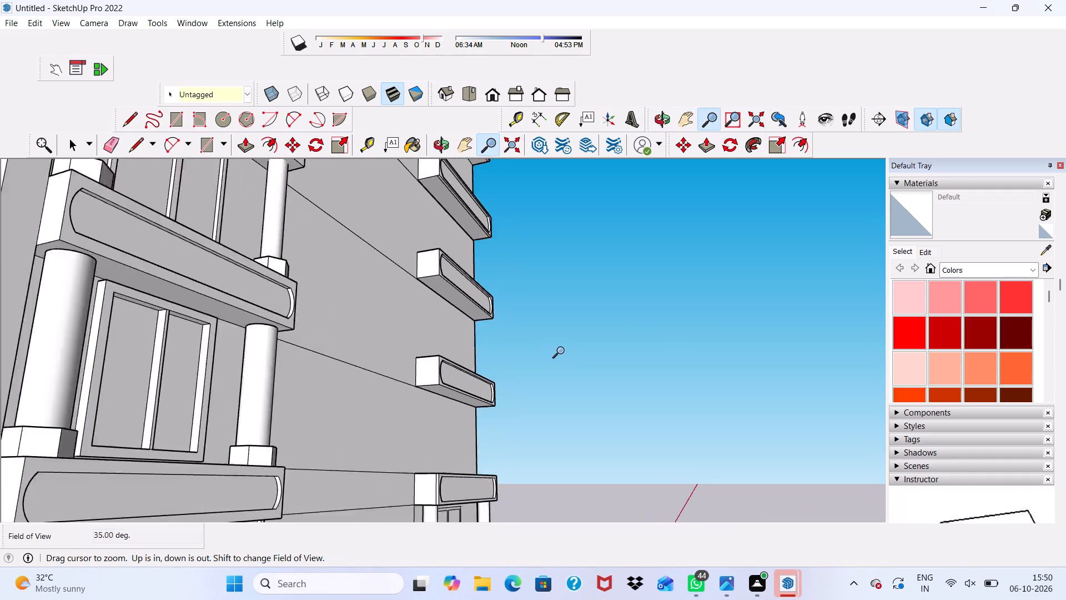
scroll(563, 351, "up", 4)
key("space")
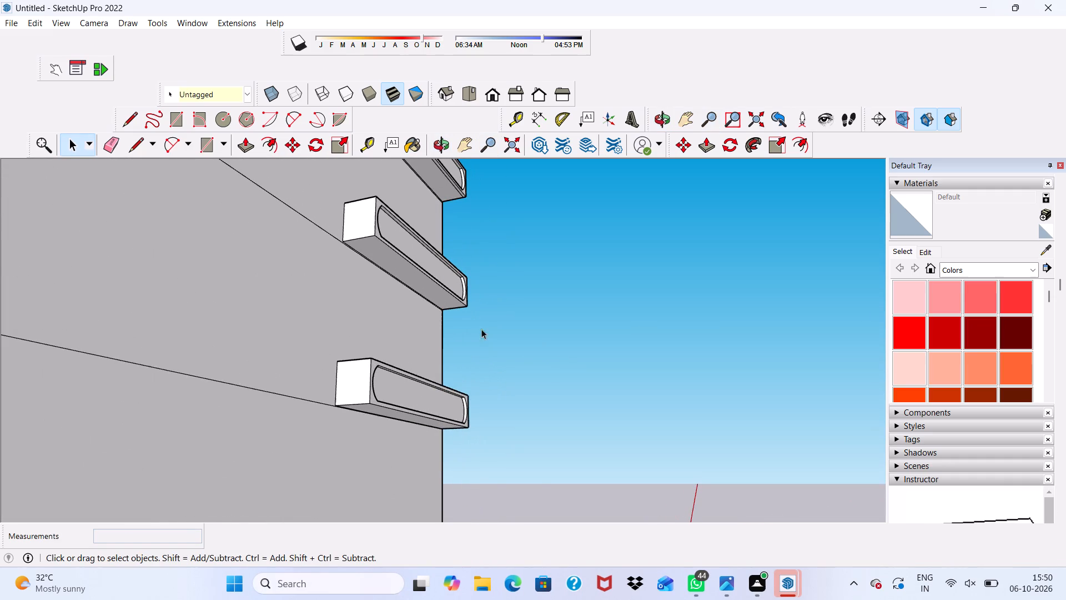
scroll(552, 533, "down", 3)
middle_click_drag(491, 418, 291, 369)
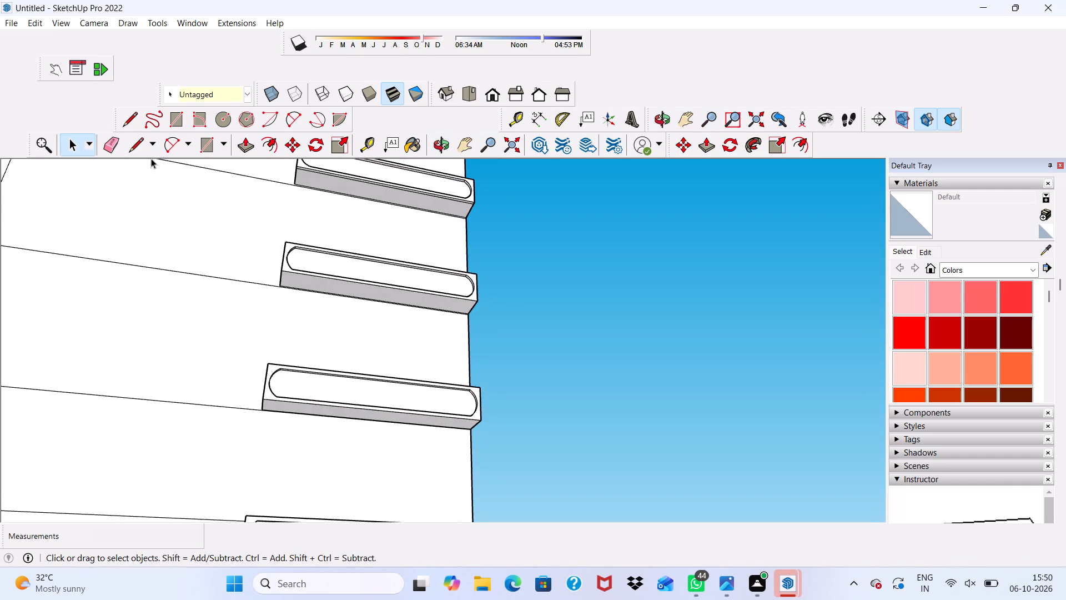
Draw a window rectangle about 8' 7" by 6' 10" on the wall directly above the right-hand bay's ground-floor window, starting just above the ledge.
left_click(184, 109)
scroll(249, 244, "down", 2)
scroll(332, 311, "up", 2)
scroll(373, 338, "down", 1)
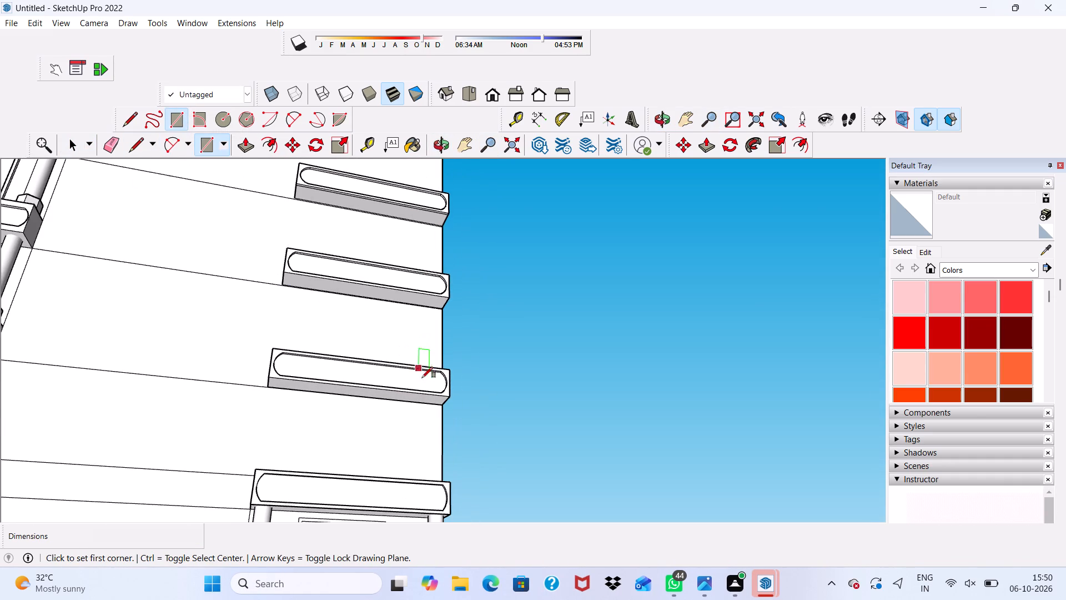
scroll(208, 224, "up", 2)
scroll(366, 376, "down", 4)
middle_click_drag(364, 391, 319, 462)
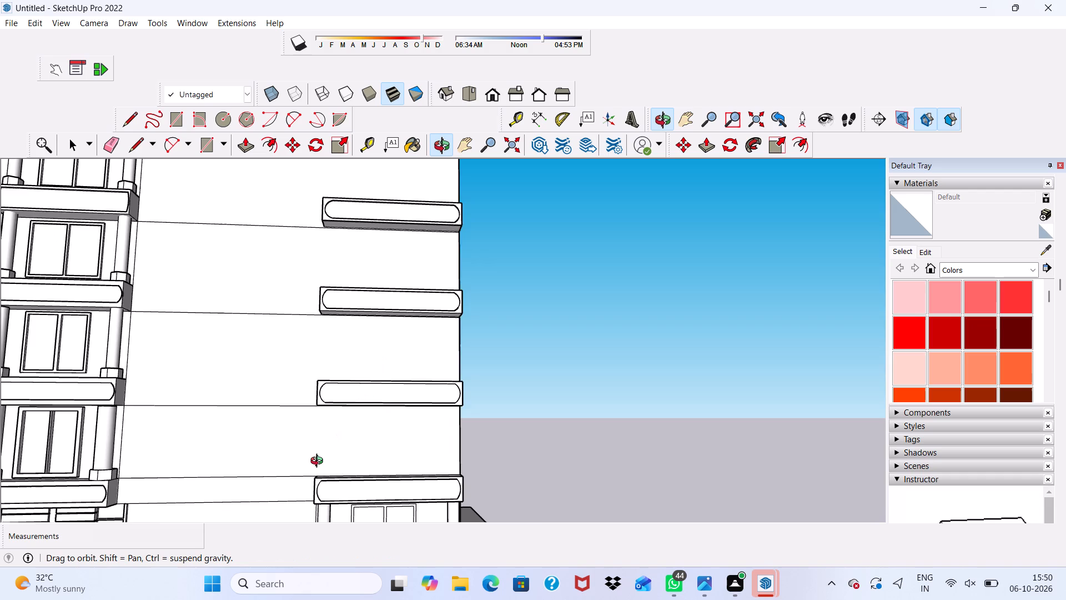
middle_click_drag(319, 462, 286, 519)
scroll(386, 444, "up", 12)
scroll(319, 470, "up", 4)
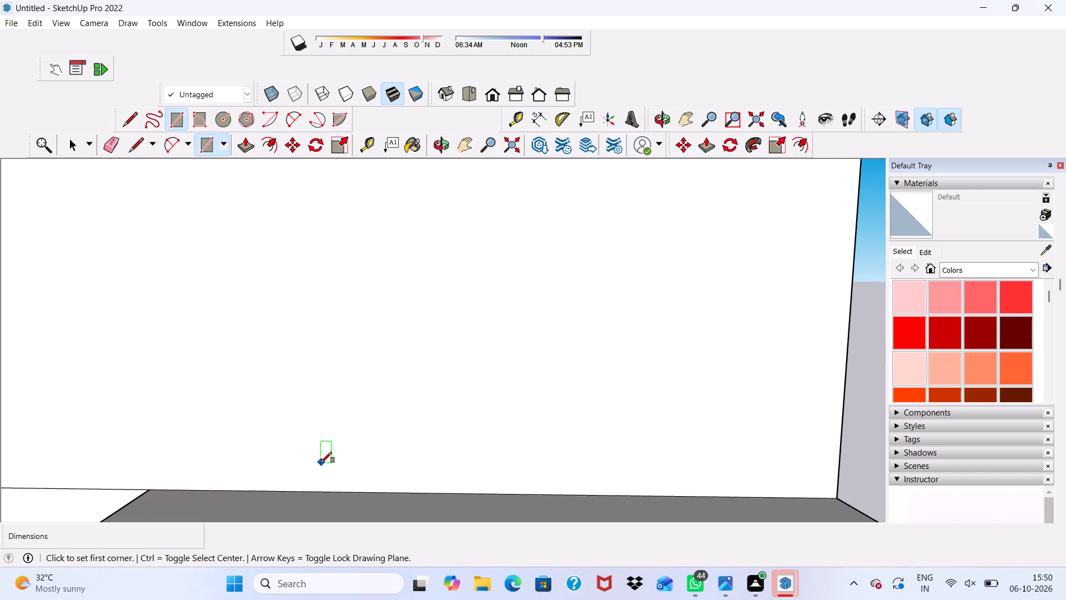
scroll(316, 482, "up", 4)
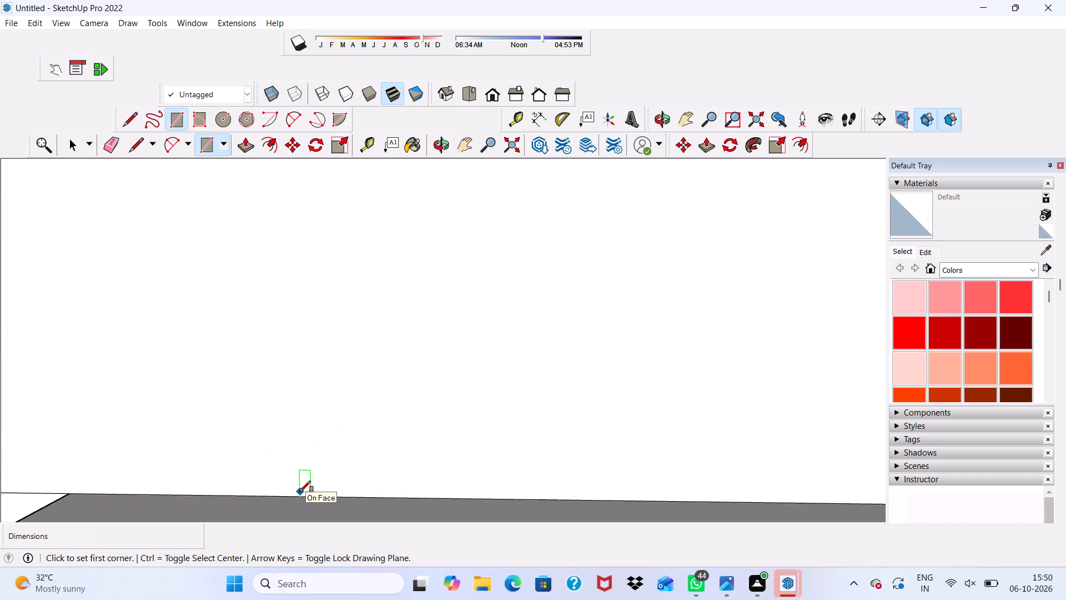
left_click(300, 492)
scroll(360, 321, "up", 1)
scroll(360, 321, "down", 15)
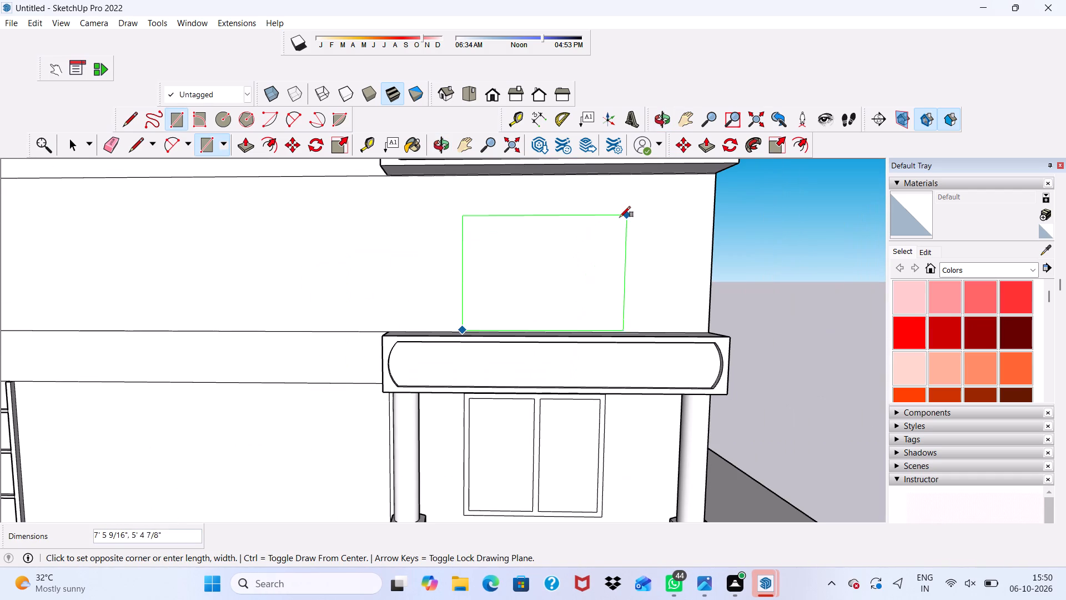
scroll(639, 192, "down", 1)
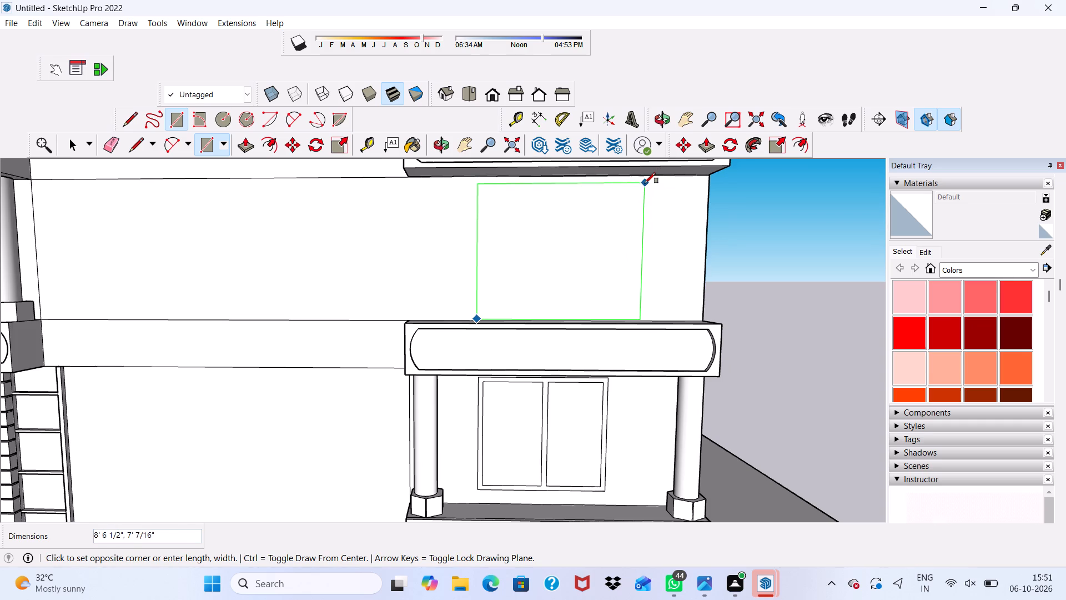
left_click(645, 186)
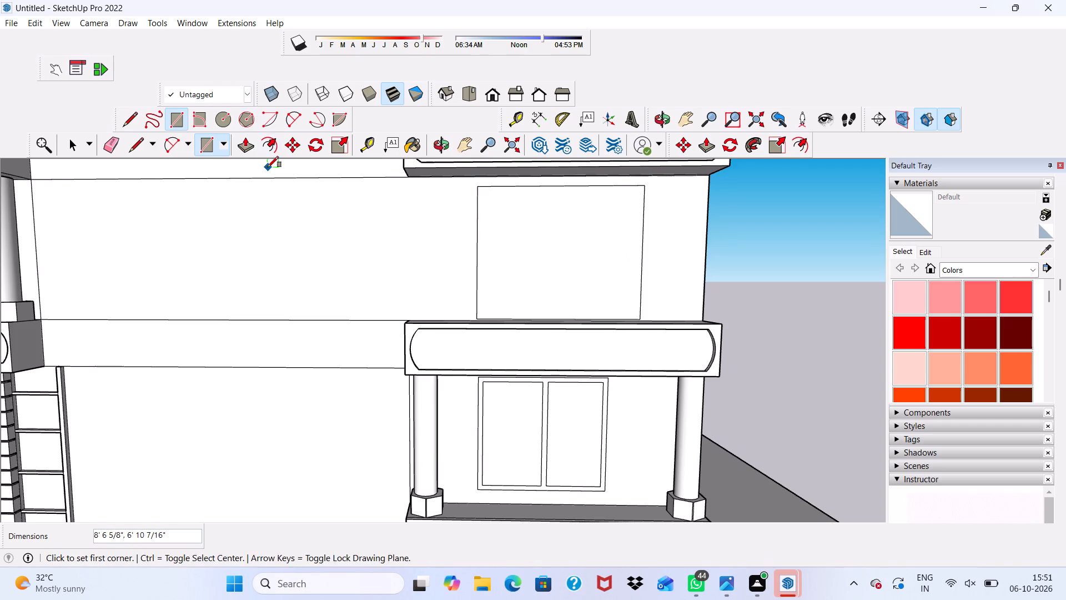
Offset the new window rectangle's outline inward by 3" to form the frame.
left_click(269, 137)
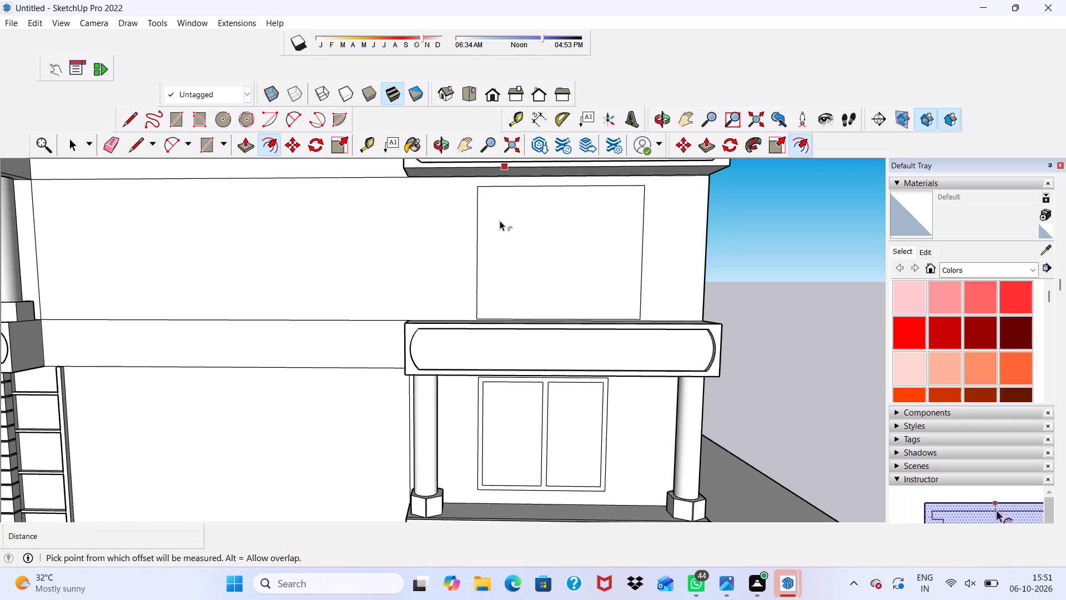
scroll(442, 220, "down", 10)
key("space")
key("space")
scroll(464, 225, "up", 3)
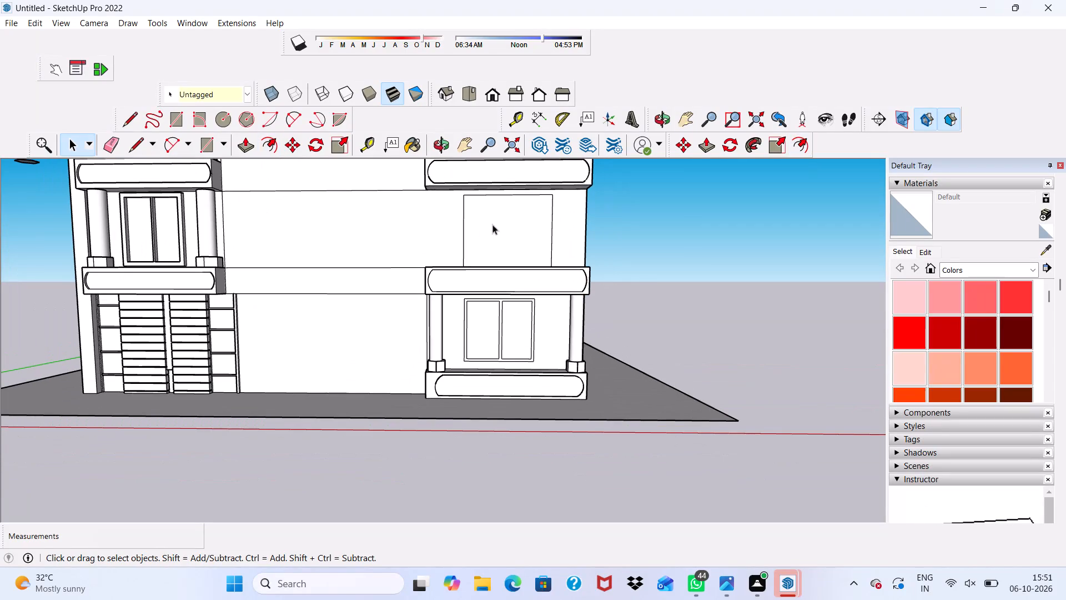
left_click(476, 239)
scroll(179, 9, "down", 5)
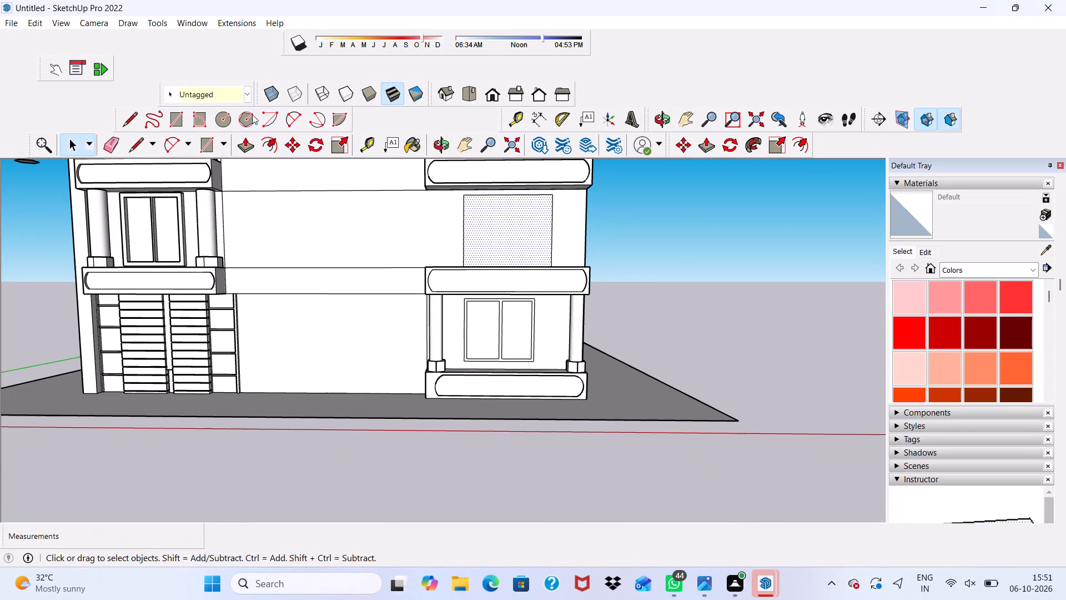
scroll(437, 103, "down", 2)
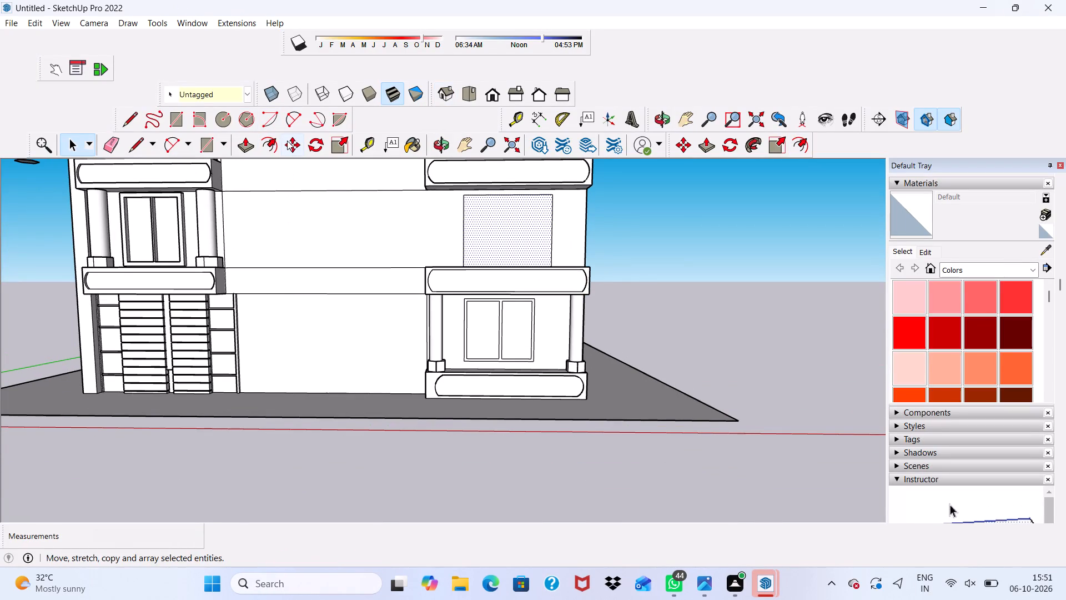
left_click(277, 137)
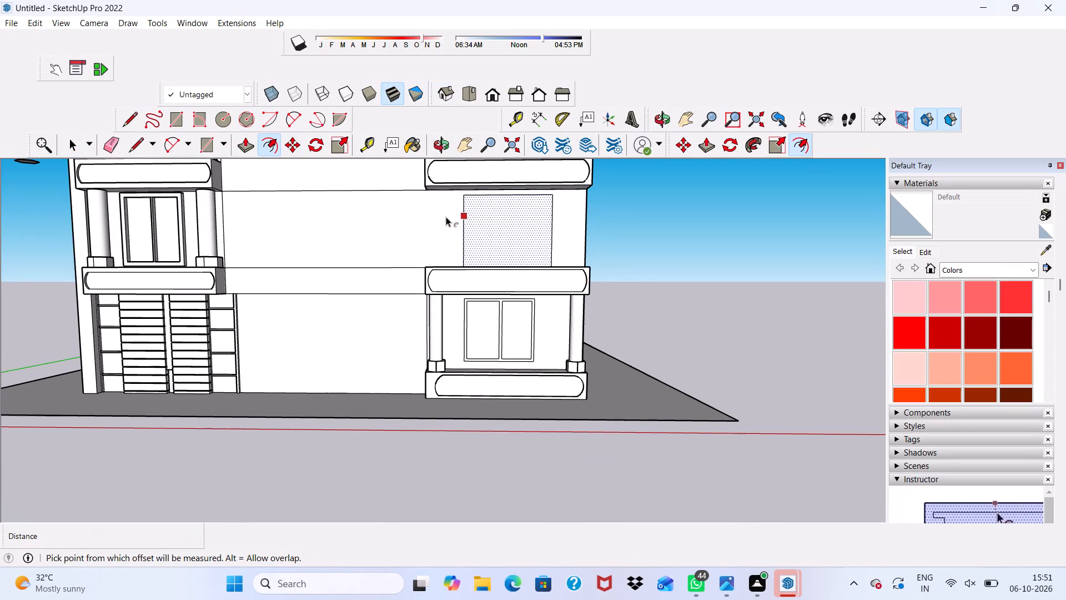
left_click(446, 217)
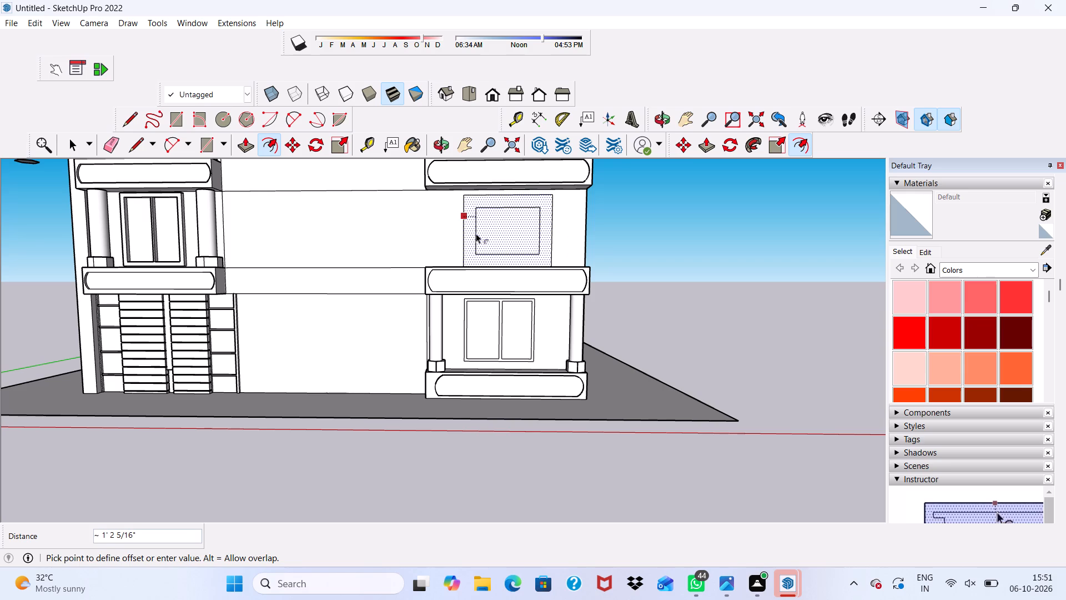
key("3")
key("shift+quotedbl")
key("Return")
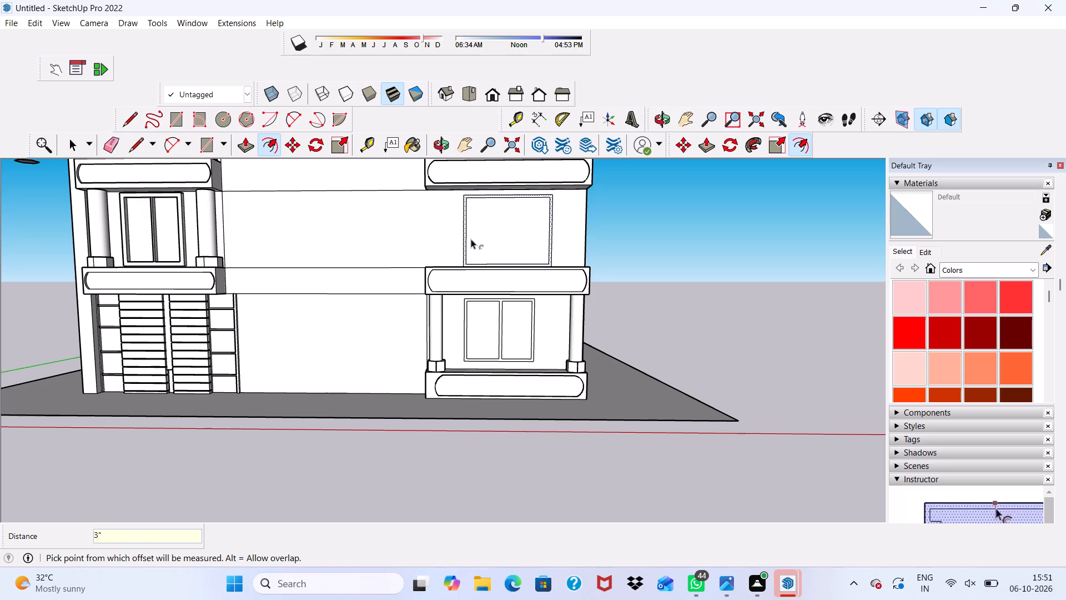
Draw a mullion rectangle about 3" wide by 6' 7" down the middle of the new upper window, reaching the frame's bottom inner edge.
scroll(615, 244, "up", 2)
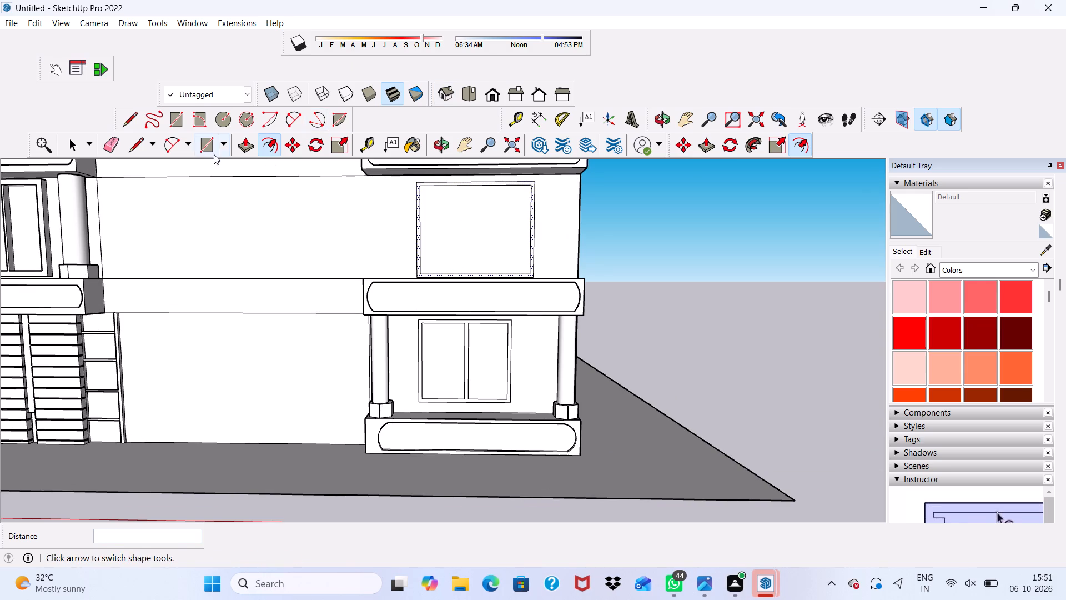
left_click(175, 121)
scroll(462, 168, "up", 2)
scroll(474, 248, "up", 2)
scroll(482, 172, "up", 1)
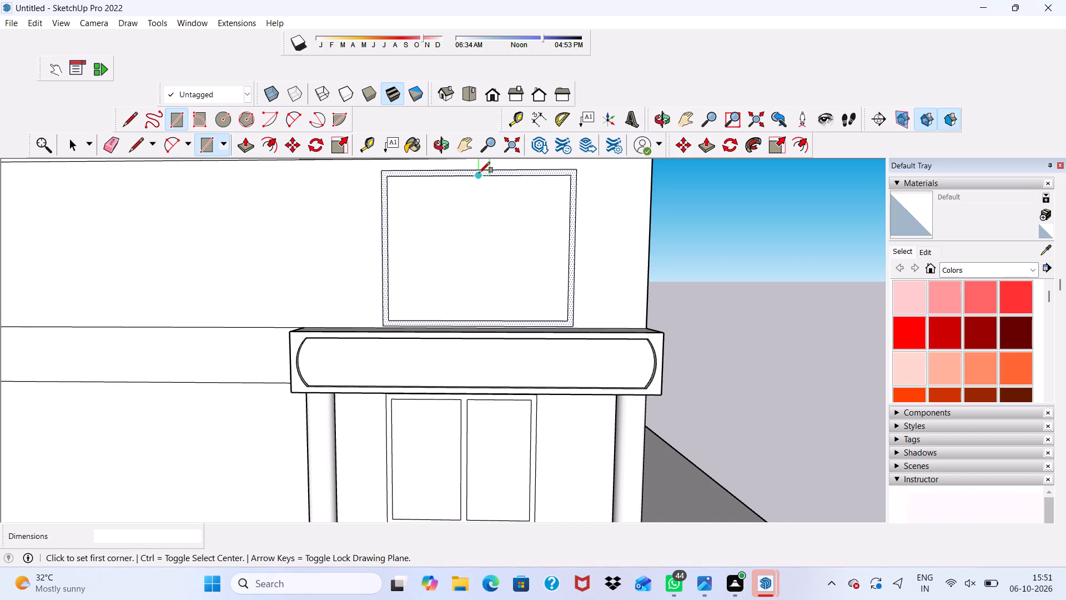
left_click(478, 173)
scroll(487, 223, "down", 5)
scroll(529, 283, "up", 5)
middle_click_drag(479, 276, 479, 292)
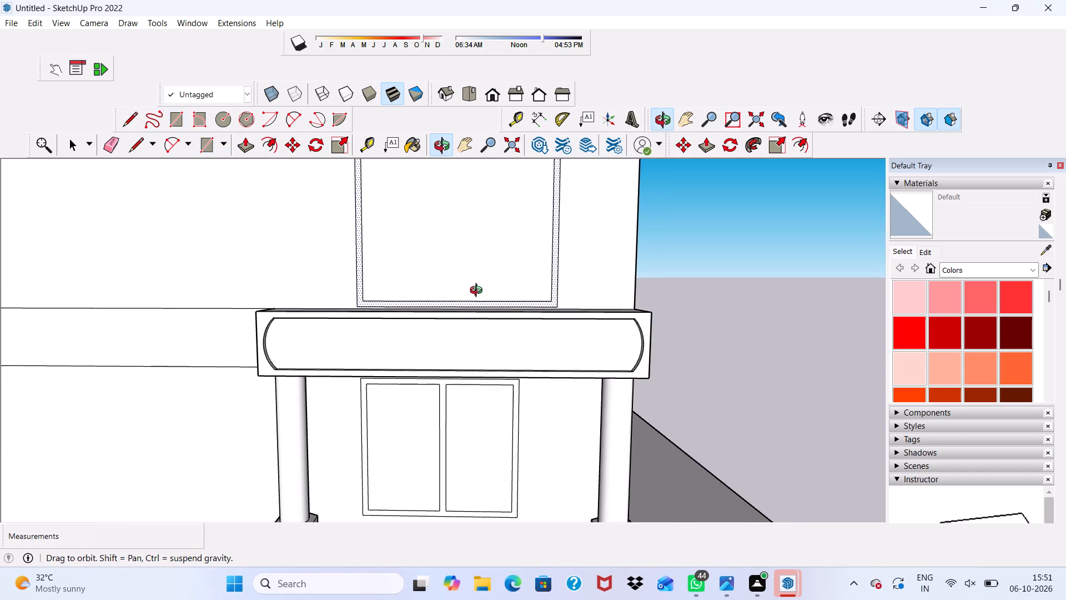
middle_click_drag(479, 292, 478, 297)
scroll(477, 297, "up", 7)
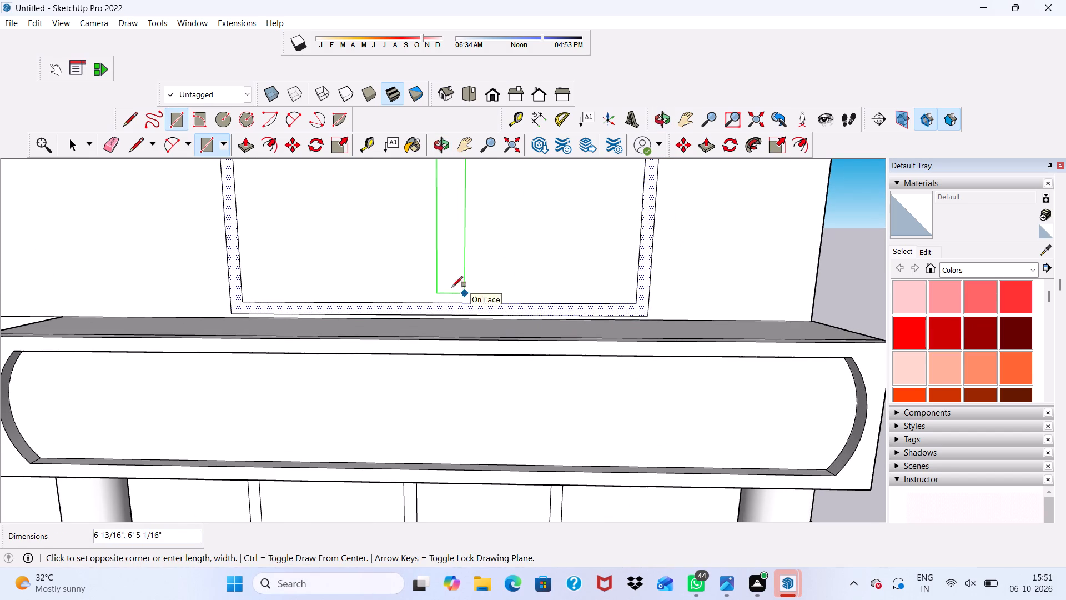
scroll(4, 50, "down", 11)
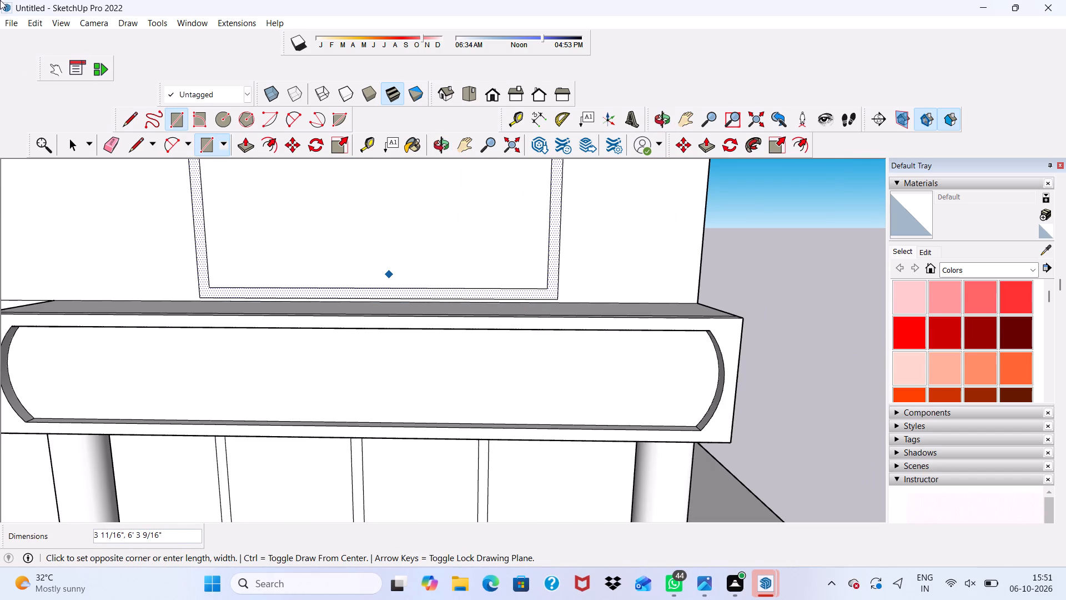
scroll(1065, 148, "down", 4)
scroll(985, 49, "up", 1)
scroll(735, 120, "down", 1)
scroll(348, 282, "up", 1)
scroll(353, 273, "down", 3)
scroll(402, 291, "up", 3)
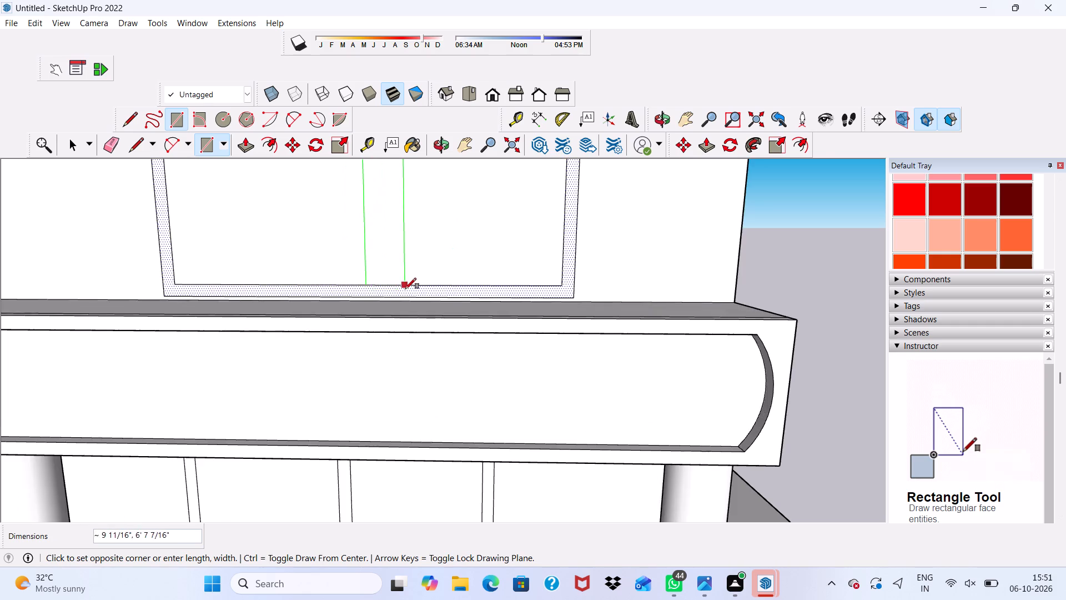
scroll(404, 272, "up", 2)
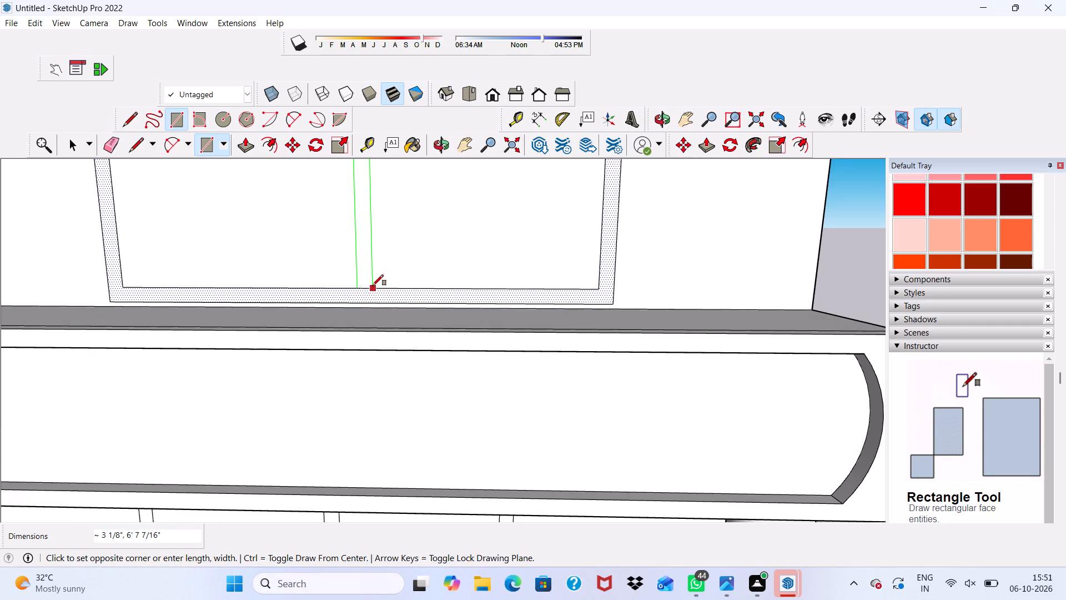
left_click(373, 286)
scroll(373, 286, "down", 1)
scroll(373, 286, "up", 1)
scroll(373, 287, "down", 10)
scroll(515, 321, "up", 3)
key("space")
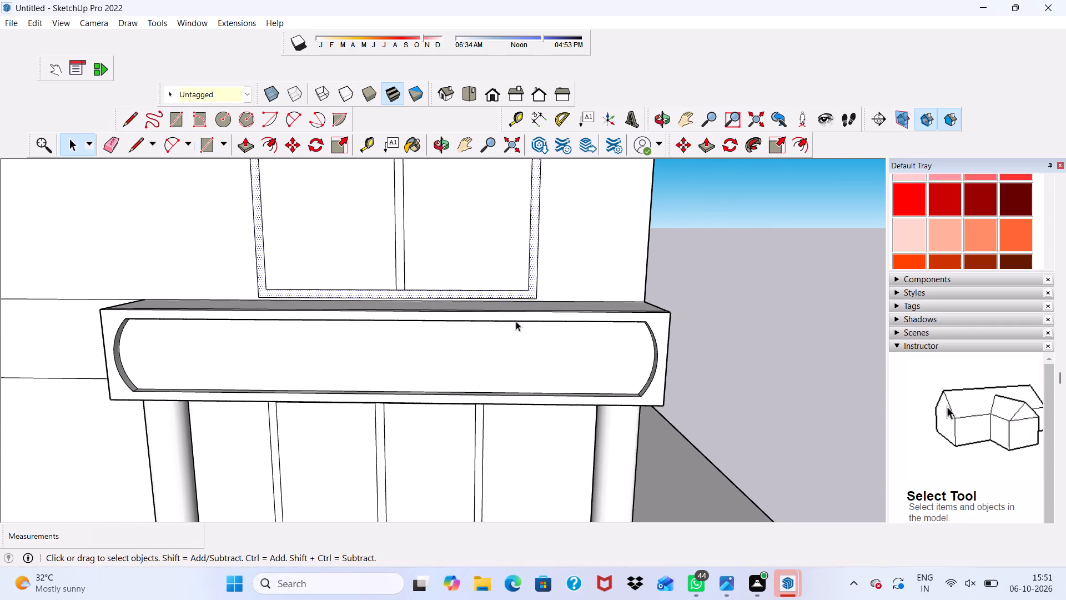
Erase the surplus line segments at the mullion's bottom and top ends so the mullion and frame form one face.
left_click(119, 145)
scroll(401, 281, "up", 11)
left_click_drag(389, 303, 371, 304)
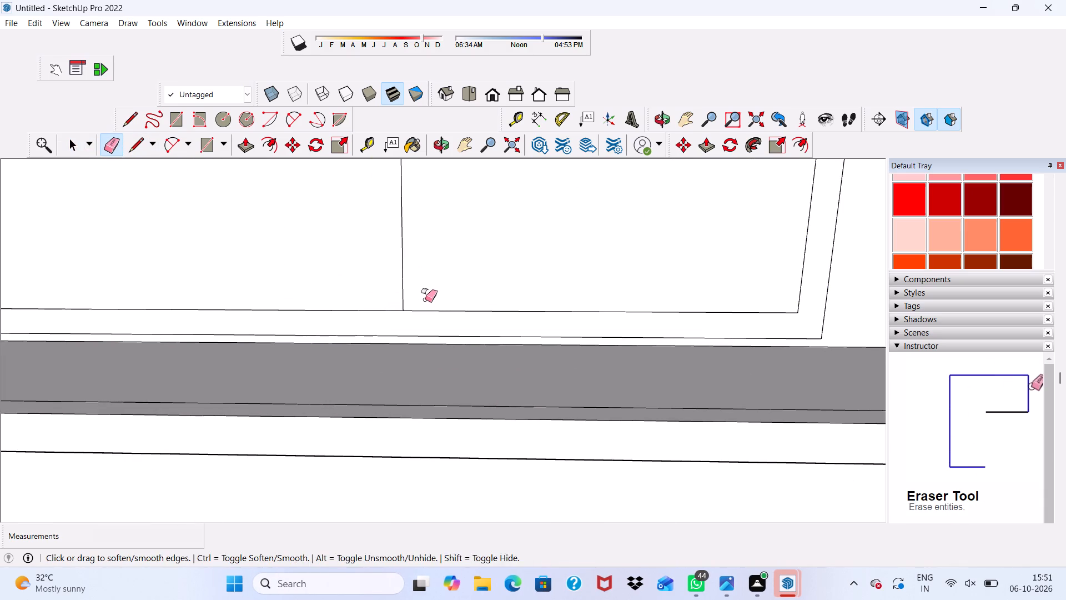
key("ctrl+z")
scroll(425, 299, "up", 4)
left_click_drag(381, 302, 375, 326)
scroll(375, 326, "down", 8)
scroll(455, 349, "up", 3)
scroll(455, 352, "down", 12)
scroll(455, 122, "up", 2)
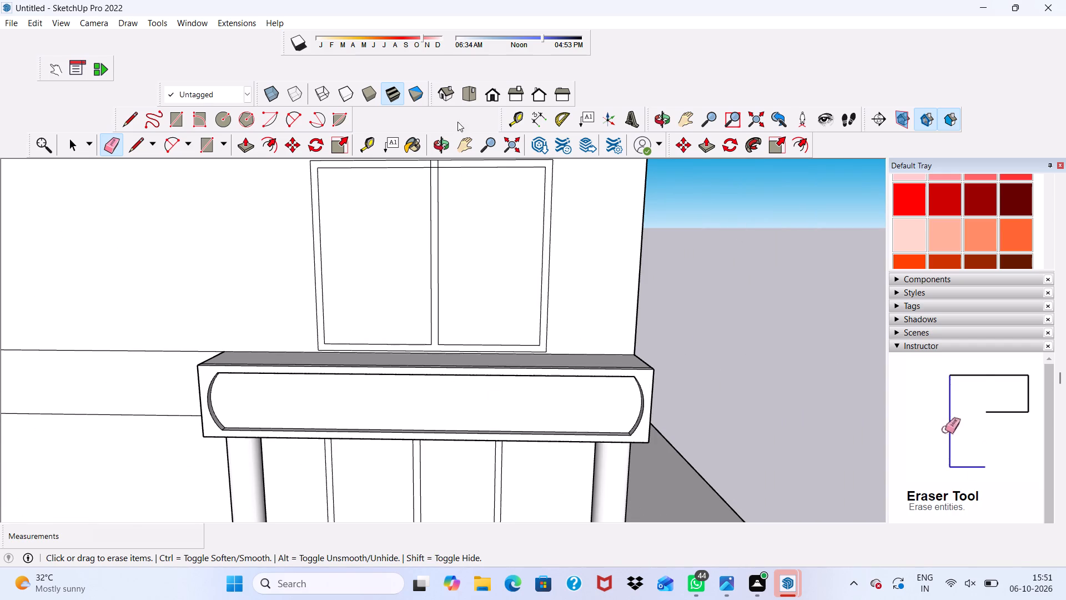
scroll(457, 122, "up", 3)
scroll(464, 131, "down", 9)
scroll(441, 229, "up", 19)
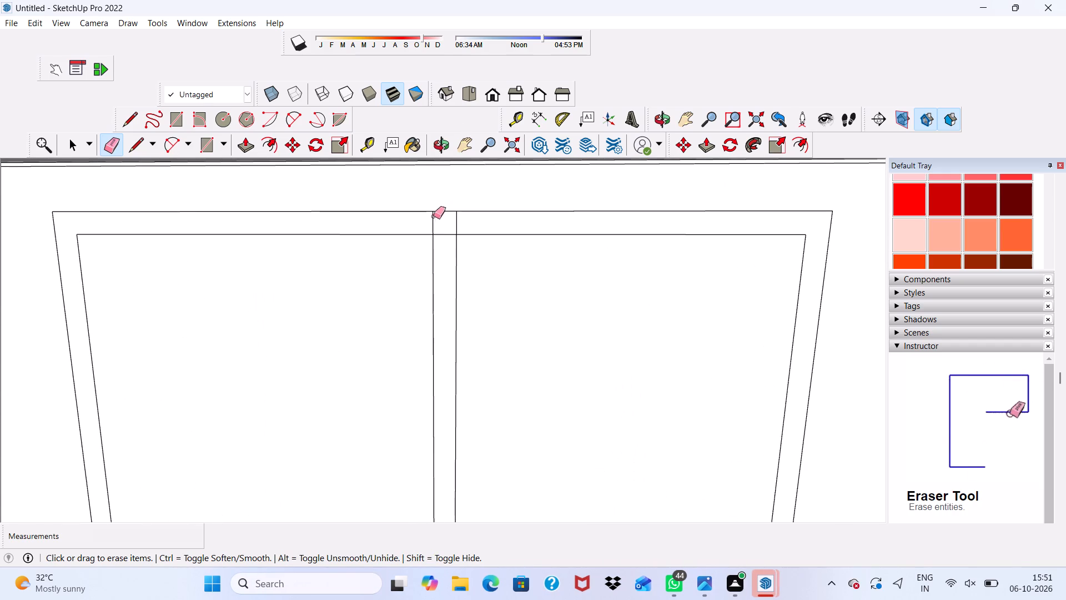
left_click_drag(424, 213, 464, 216)
scroll(432, 244, "up", 4)
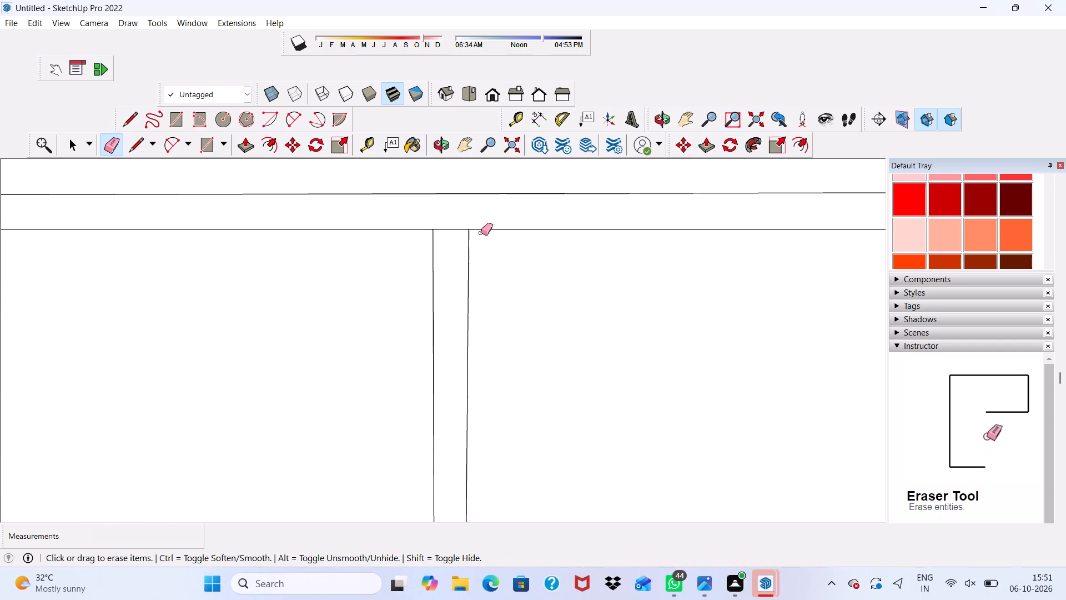
left_click_drag(443, 221, 447, 243)
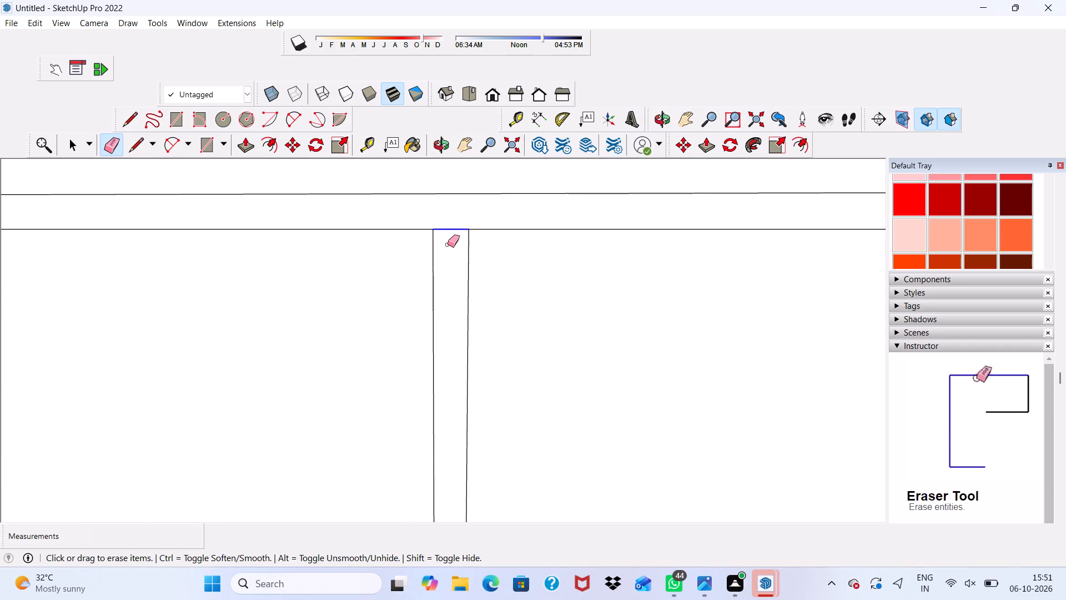
scroll(447, 246, "down", 13)
key("space")
scroll(473, 201, "up", 1)
scroll(473, 201, "down", 1)
scroll(473, 201, "up", 1)
scroll(474, 202, "down", 7)
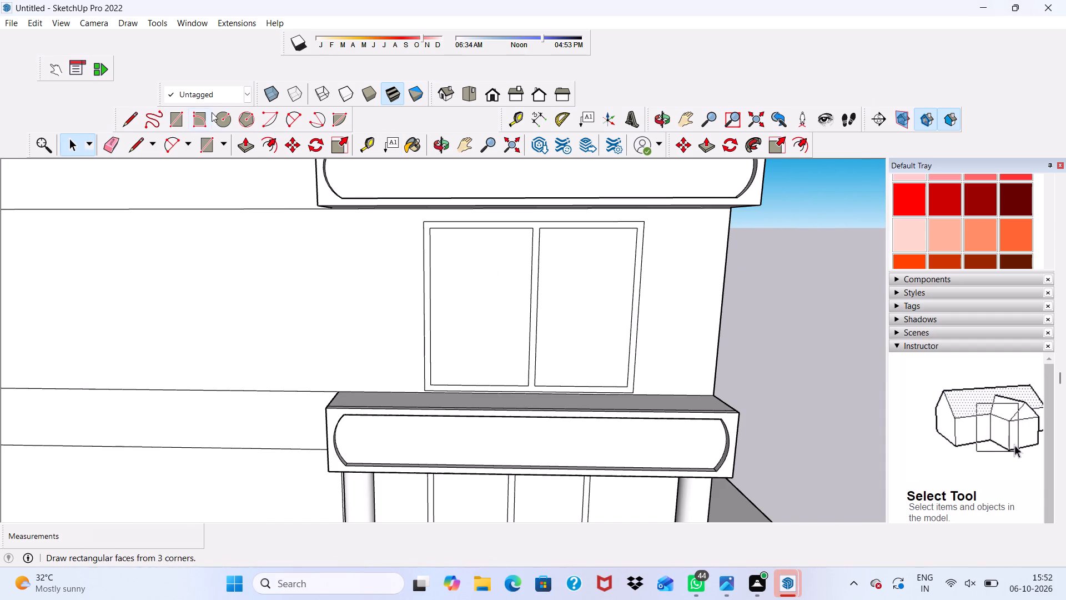
Push/Pull the frame and mullion face of the new upper window outward 3".
left_click(251, 141)
scroll(446, 255, "up", 8)
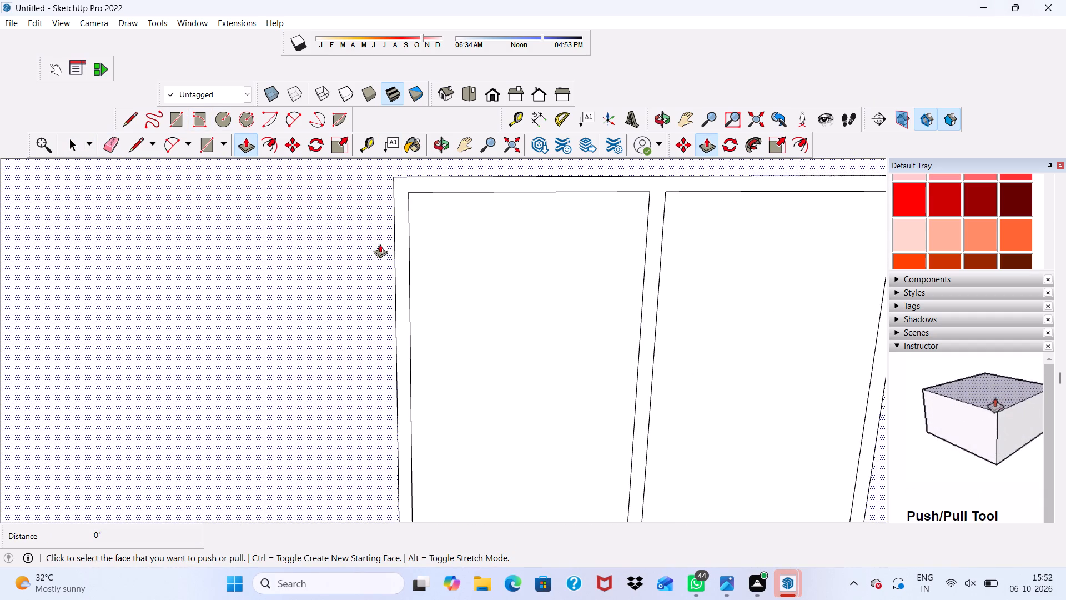
left_click(404, 264)
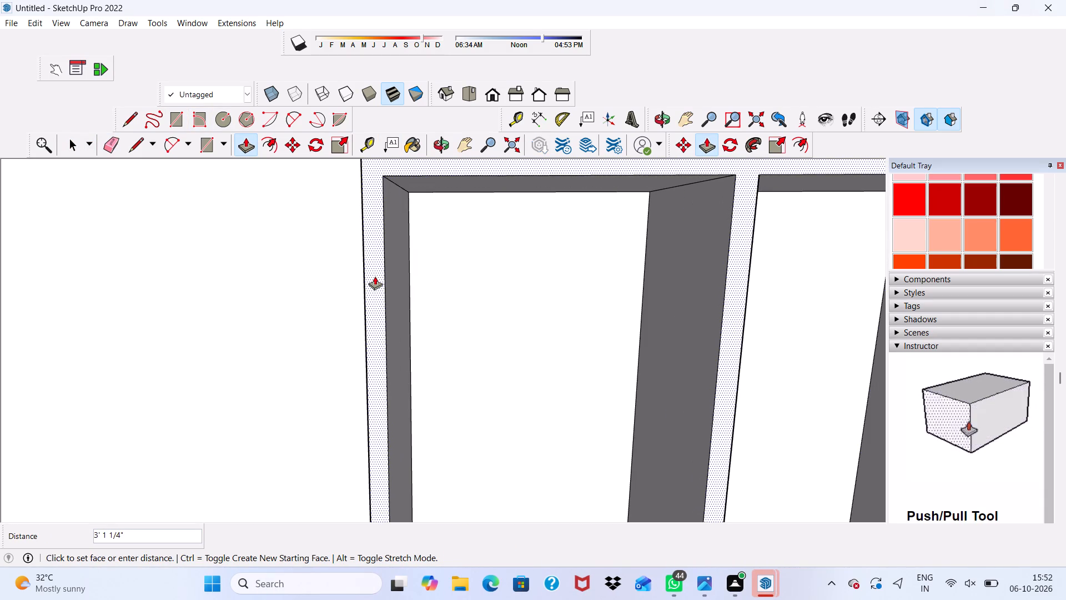
type("3\"")
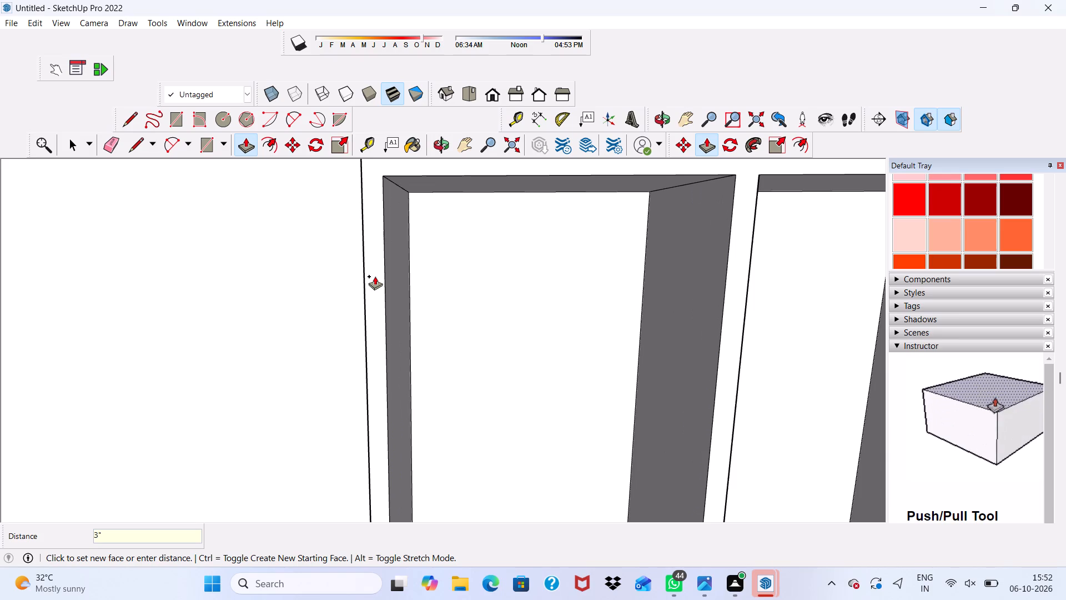
key("Return")
scroll(379, 299, "down", 15)
middle_click_drag(479, 292, 500, 239)
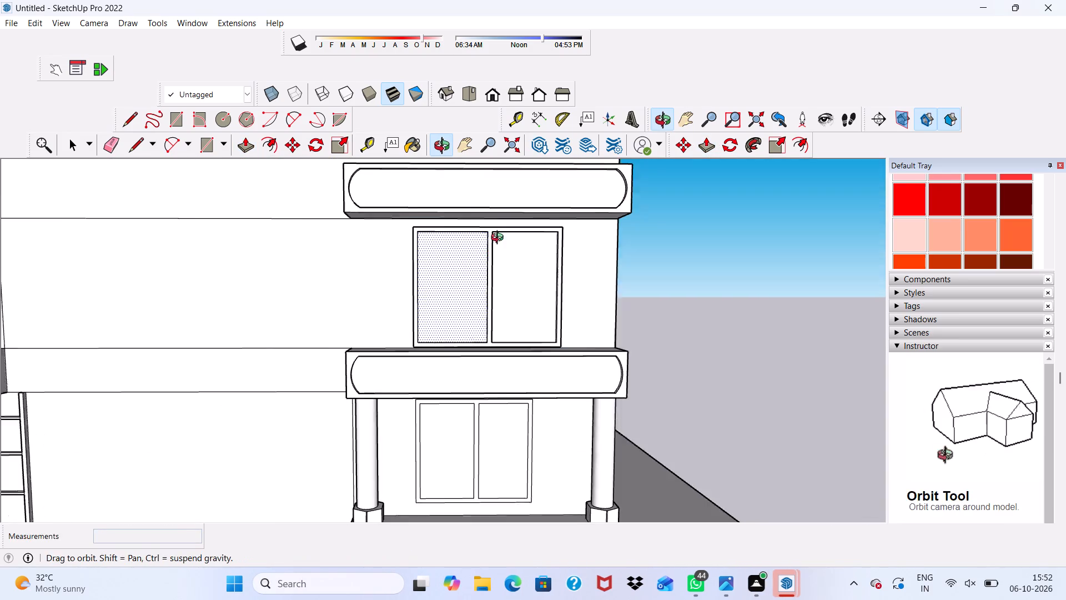
middle_click_drag(500, 239, 498, 243)
scroll(541, 186, "down", 2)
scroll(526, 247, "up", 1)
scroll(524, 256, "down", 2)
middle_click_drag(516, 282, 267, 327)
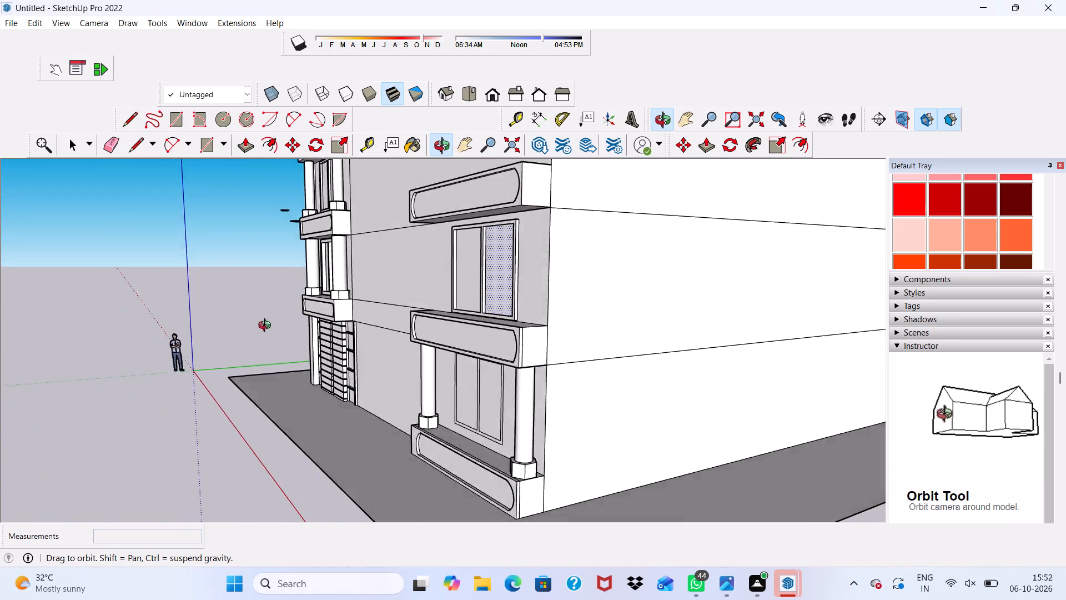
middle_click_drag(267, 327, 533, 384)
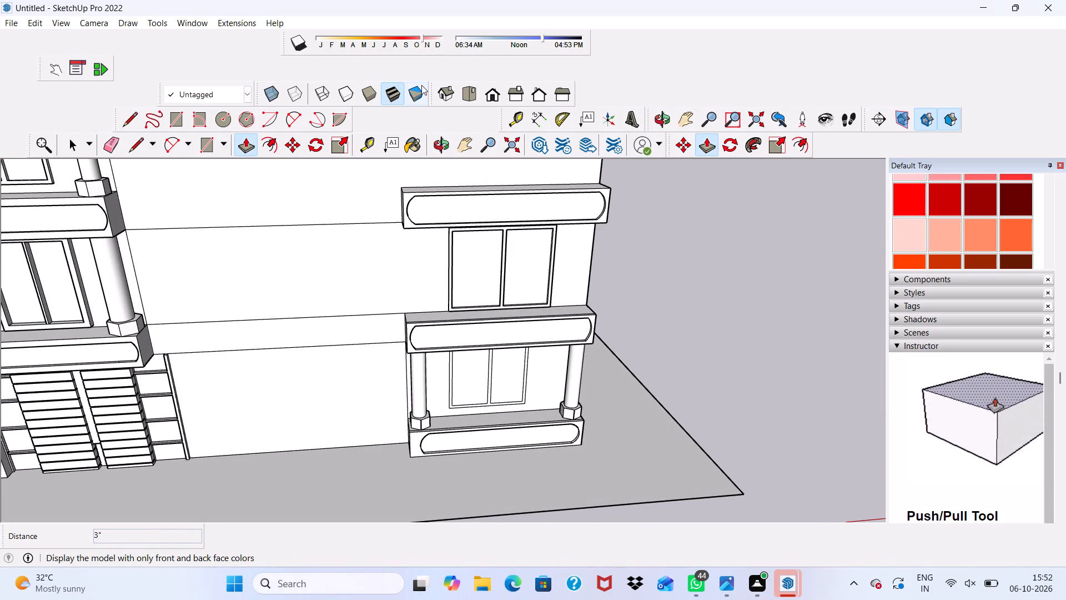
scroll(1058, 31, "down", 3)
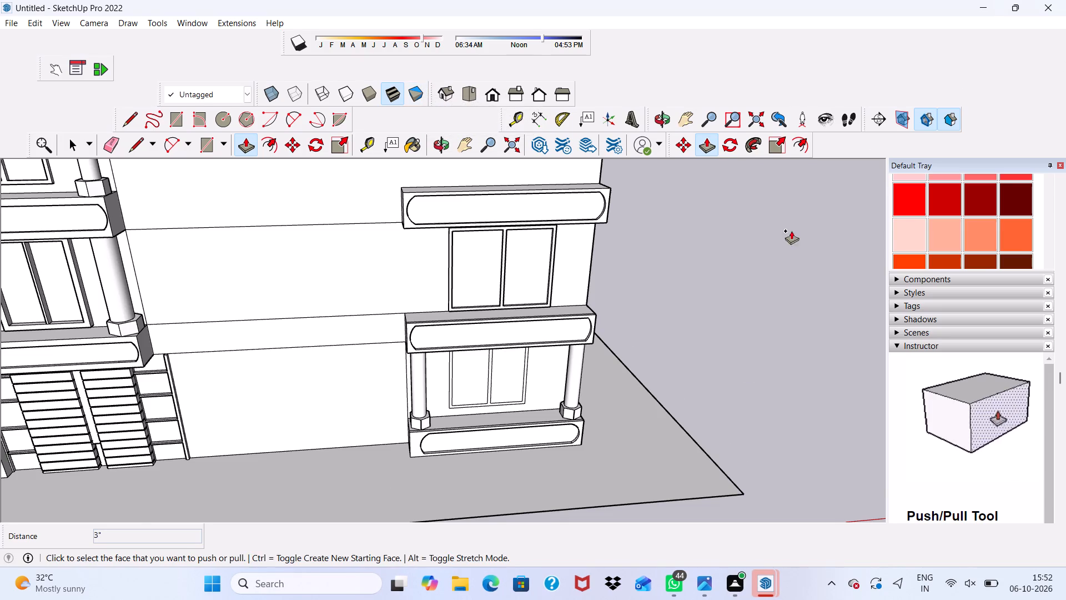
scroll(791, 231, "down", 2)
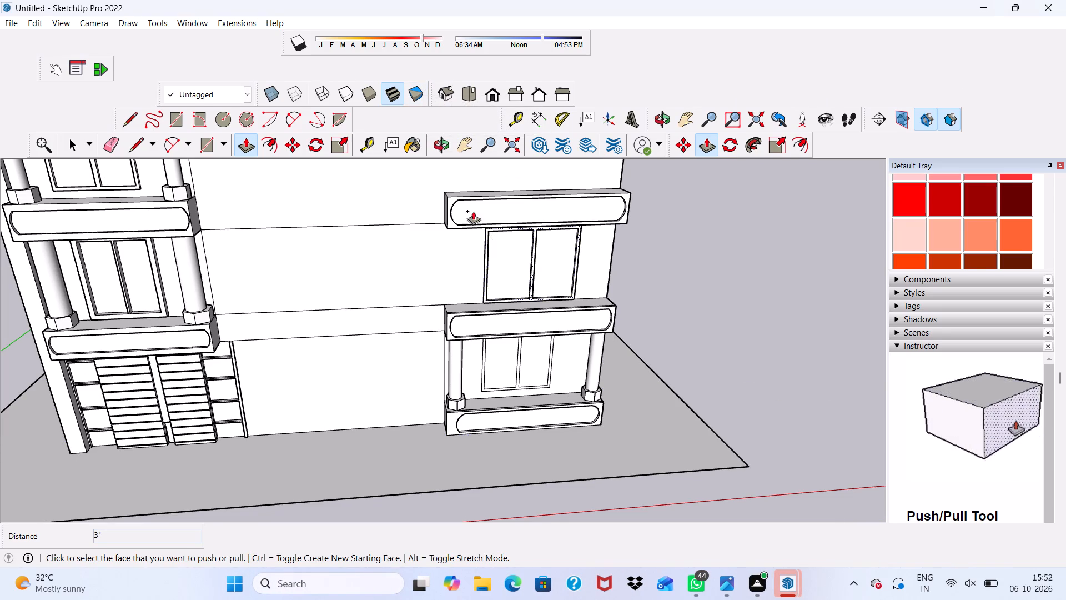
key("space")
Push/Pull the frame and mullion face of the right-hand bay's ground-floor window outward 3".
middle_click_drag(554, 324, 547, 286)
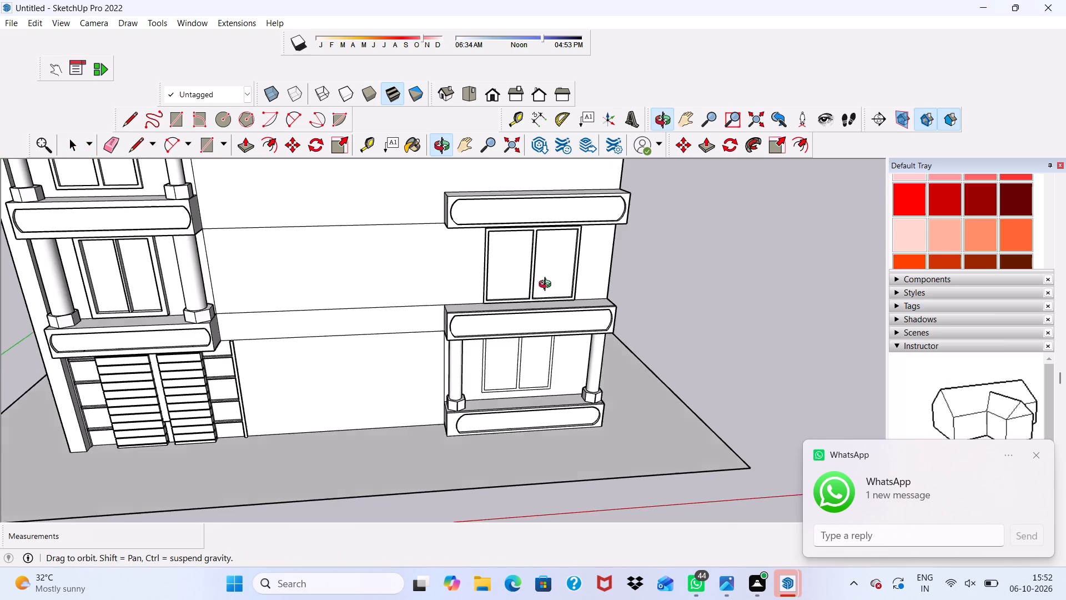
middle_click_drag(547, 286, 475, 297)
scroll(463, 300, "up", 4)
scroll(462, 301, "down", 4)
middle_click_drag(456, 288, 524, 190)
scroll(532, 393, "up", 13)
scroll(475, 313, "up", 4)
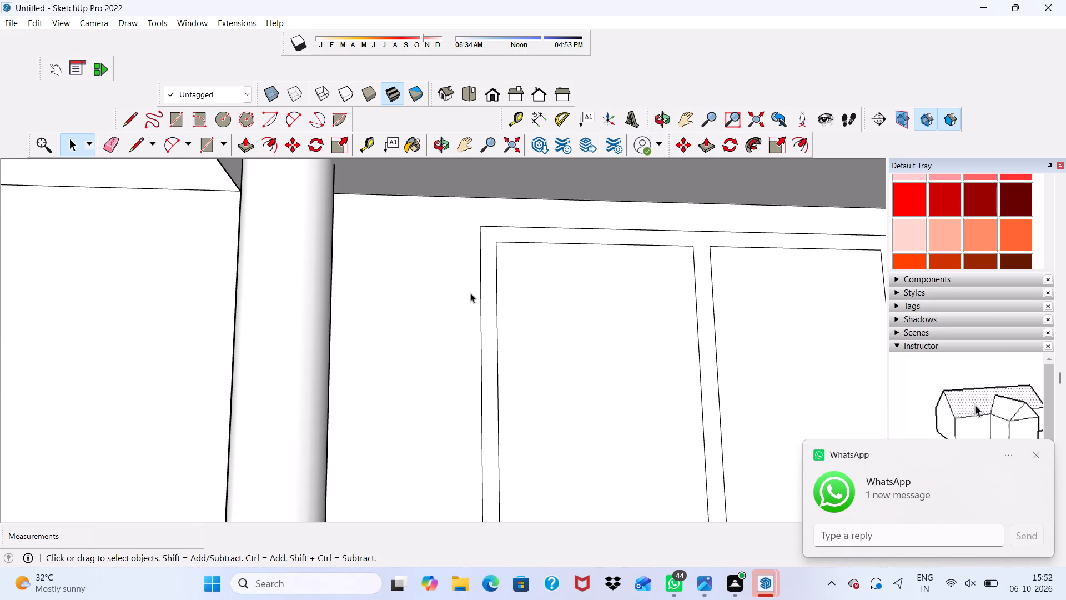
left_click(487, 297)
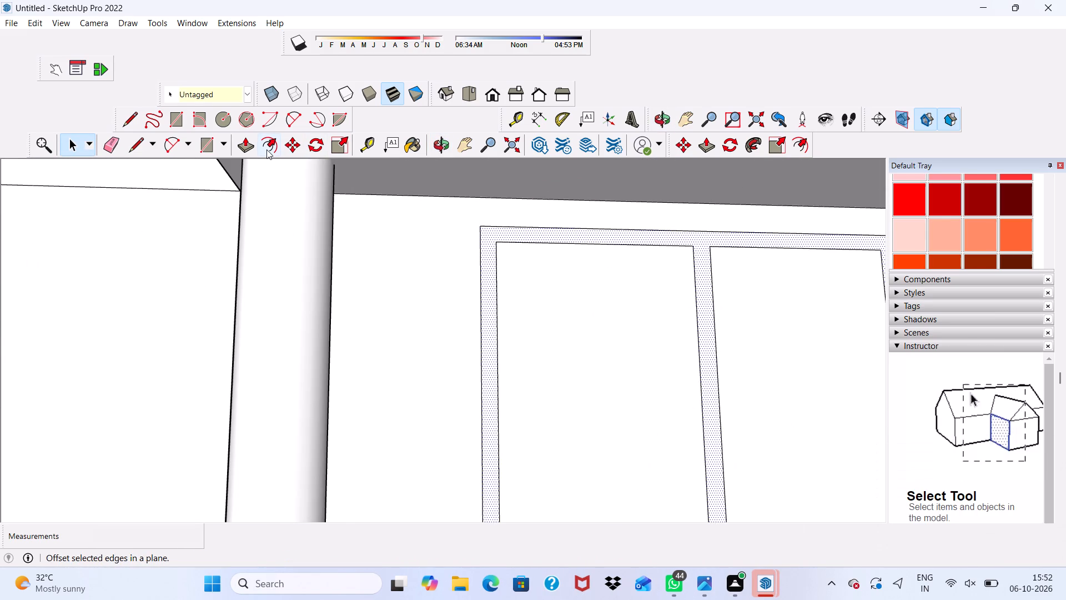
left_click(234, 141)
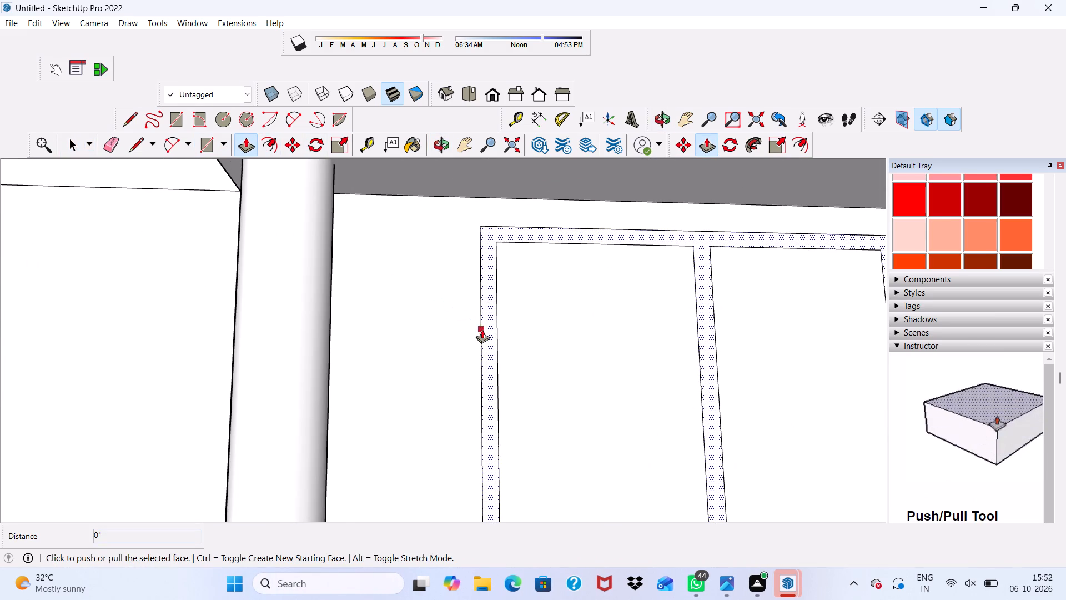
left_click(485, 336)
scroll(481, 255, "down", 2)
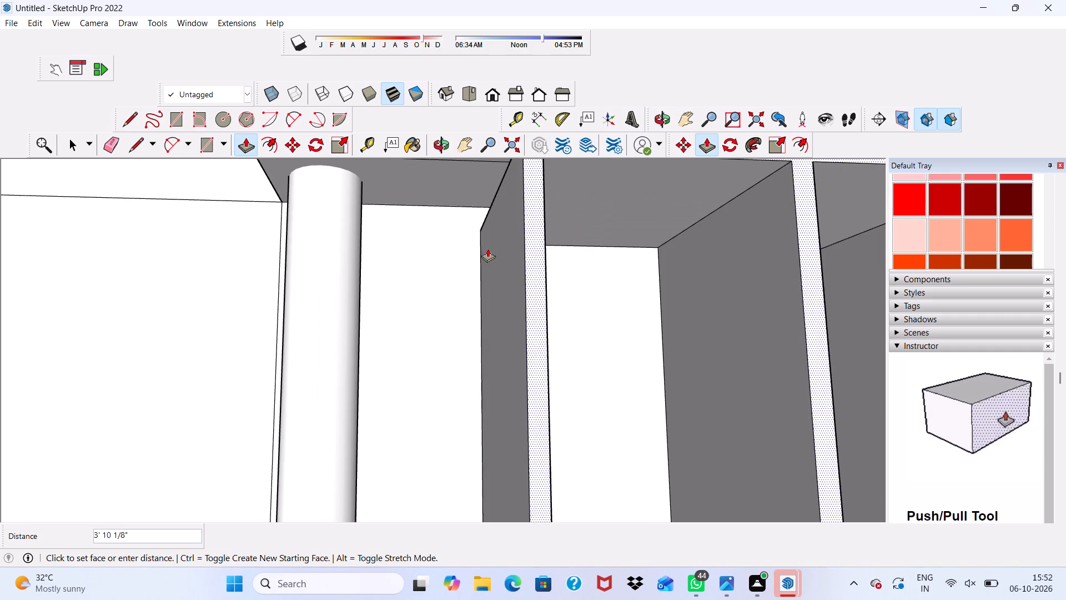
type("3\"")
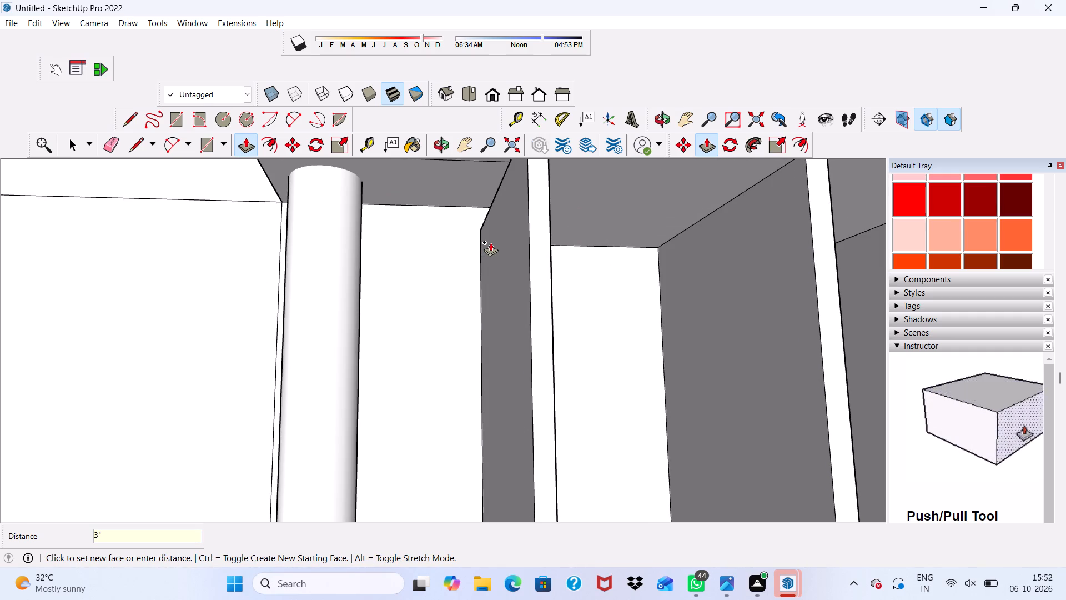
key("Return")
scroll(490, 243, "down", 4)
scroll(495, 276, "up", 1)
scroll(496, 277, "down", 12)
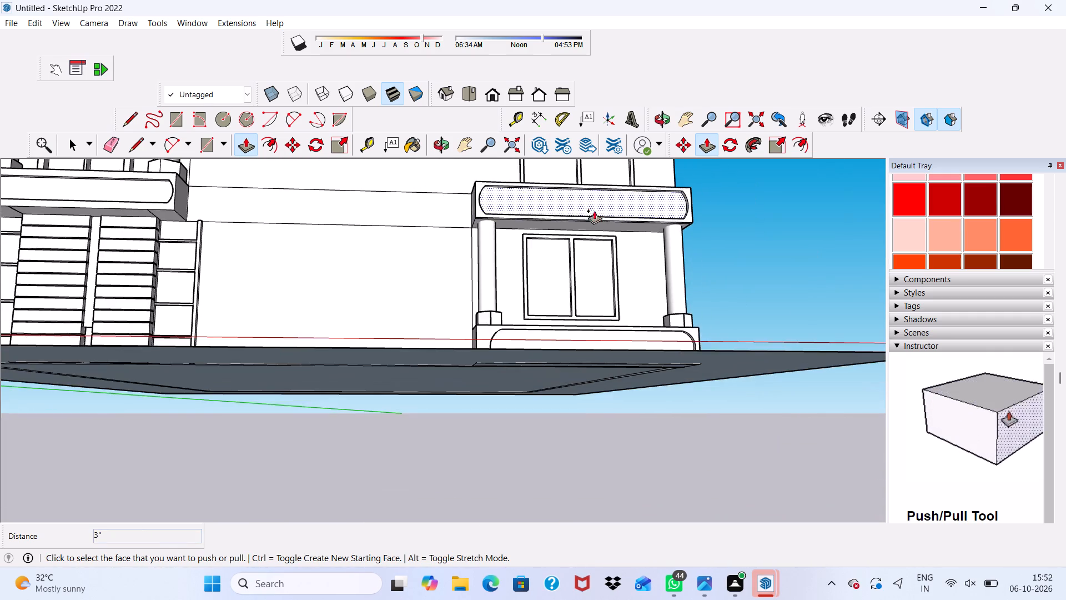
middle_click_drag(603, 224, 578, 333)
scroll(617, 228, "down", 3)
scroll(604, 257, "up", 1)
scroll(497, 269, "down", 6)
scroll(592, 193, "up", 4)
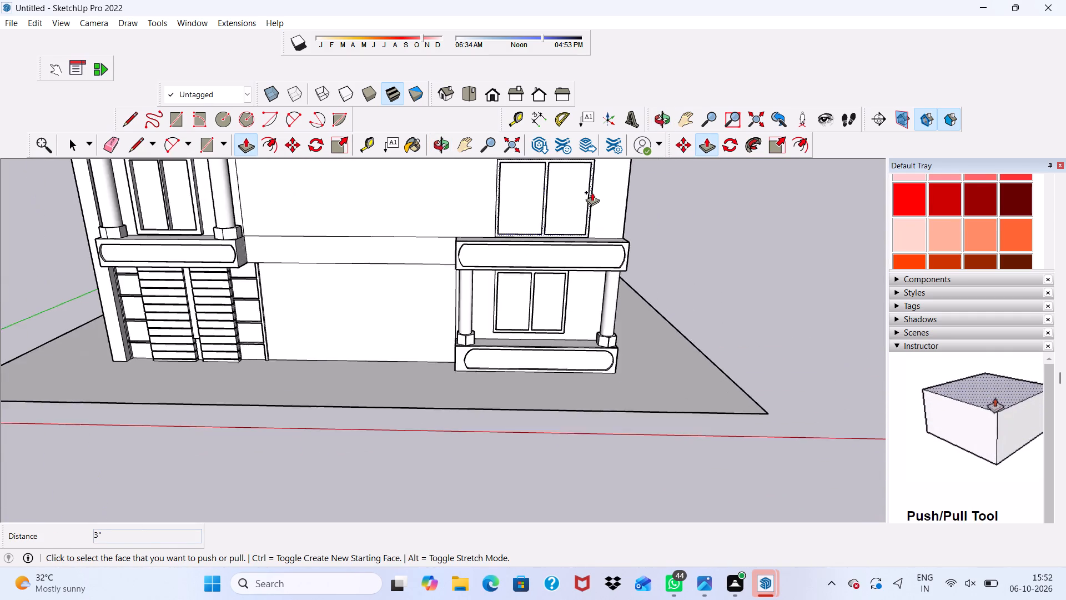
scroll(592, 192, "down", 4)
key("space")
Draw a window rectangle about 6' 6" by 6' 2" on the second-floor wall of the right-hand bay, between the two ledges.
scroll(696, 247, "down", 9)
scroll(605, 368, "up", 1)
scroll(610, 365, "down", 1)
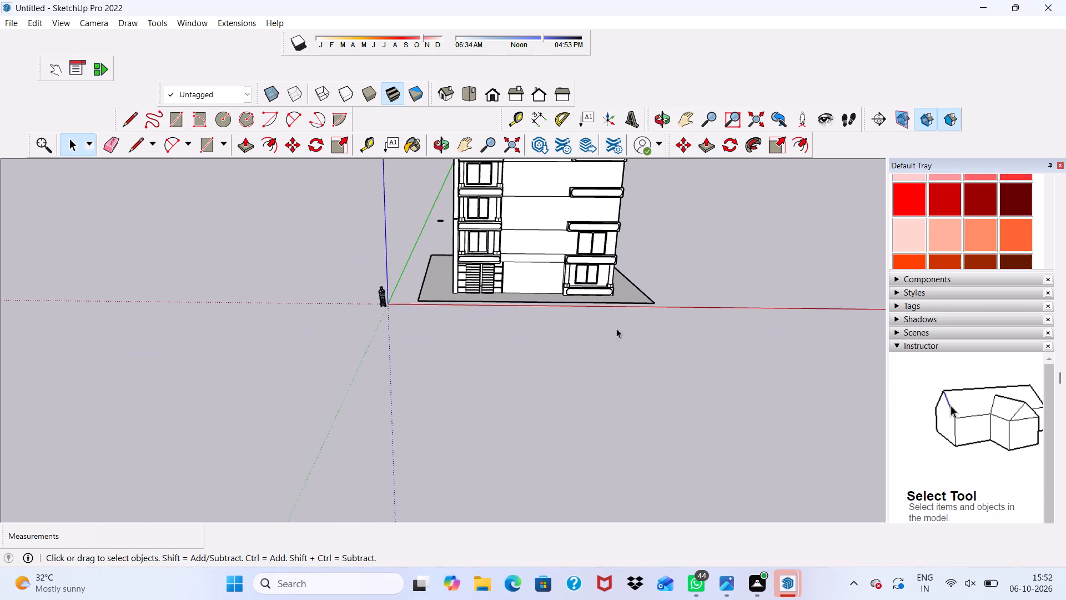
scroll(614, 236, "up", 5)
middle_click_drag(606, 213, 618, 122)
scroll(609, 199, "up", 8)
scroll(605, 196, "down", 1)
scroll(605, 196, "up", 4)
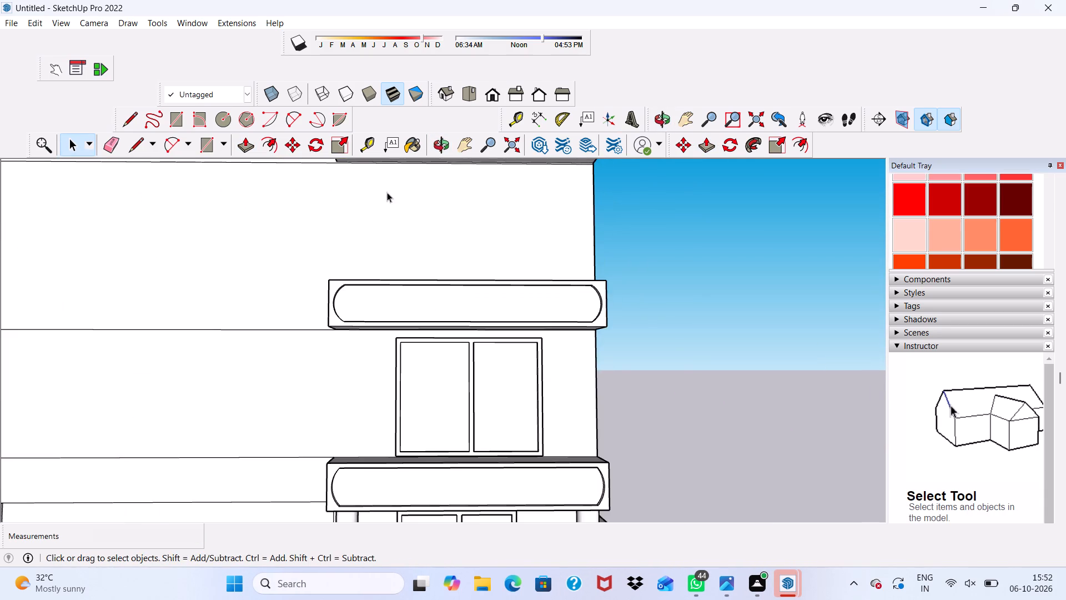
scroll(392, 186, "up", 1)
scroll(447, 211, "down", 2)
middle_click_drag(450, 213, 423, 308)
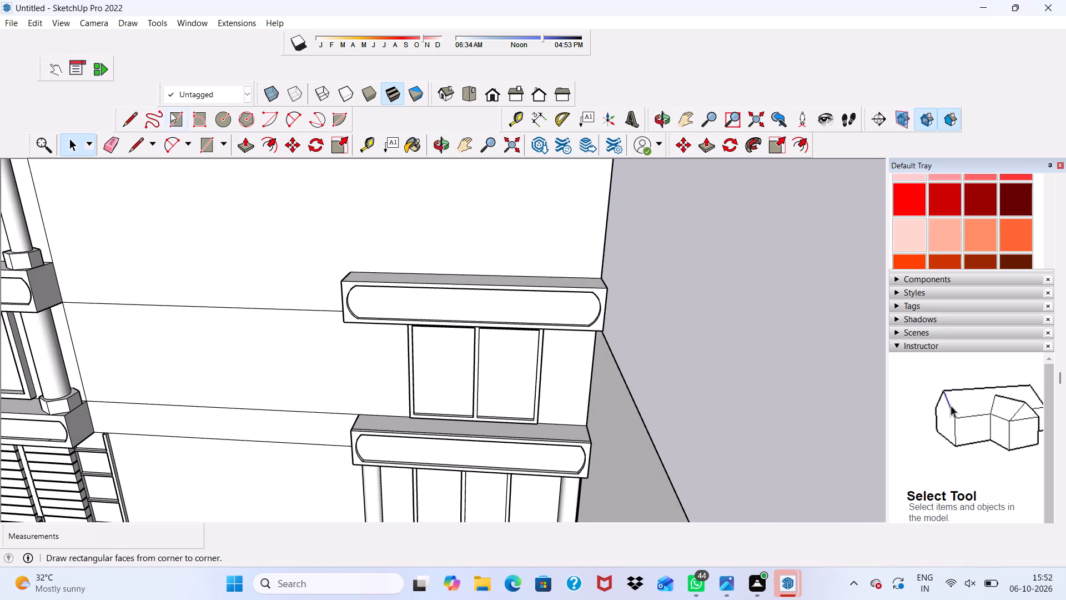
left_click(170, 112)
scroll(359, 201, "down", 5)
middle_click_drag(450, 248, 479, 177)
scroll(468, 186, "up", 5)
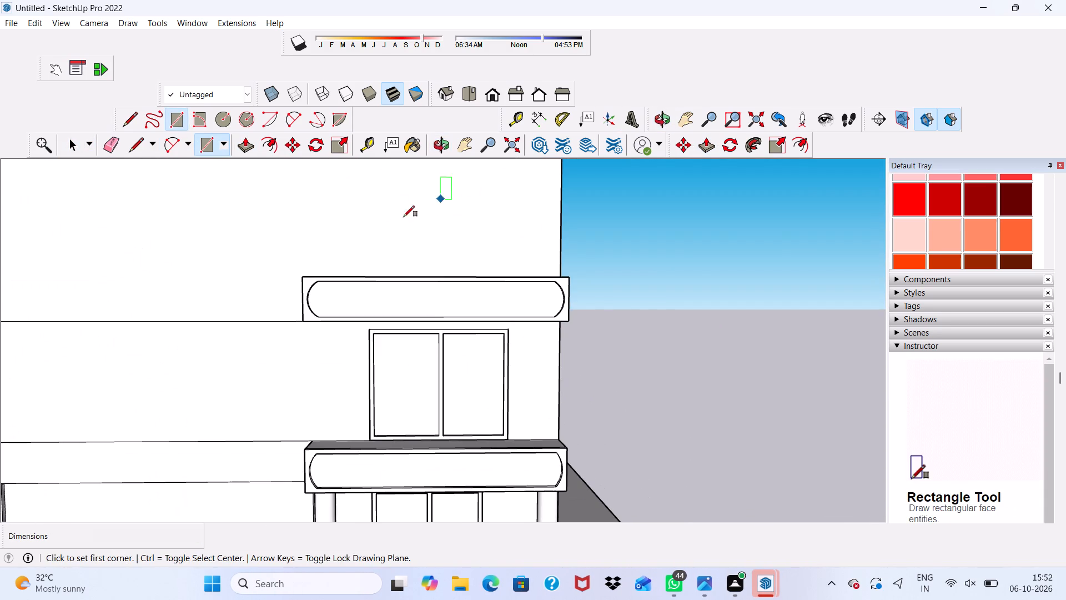
middle_click_drag(388, 242, 423, 310)
scroll(382, 257, "up", 4)
scroll(364, 239, "down", 2)
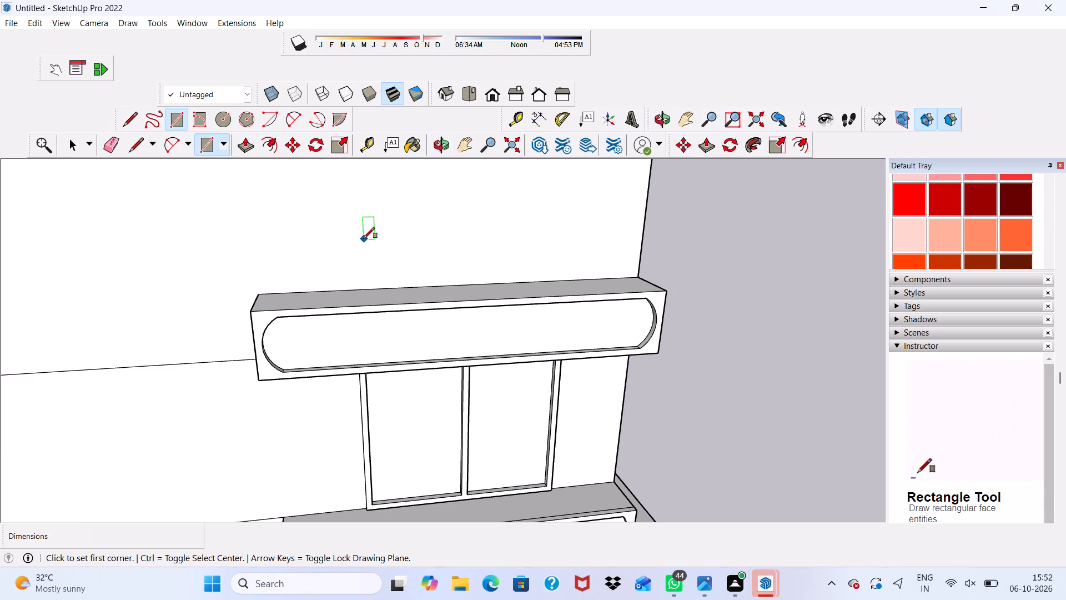
scroll(364, 243, "up", 2)
scroll(364, 238, "down", 7)
middle_click_drag(389, 227, 400, 159)
scroll(401, 163, "up", 4)
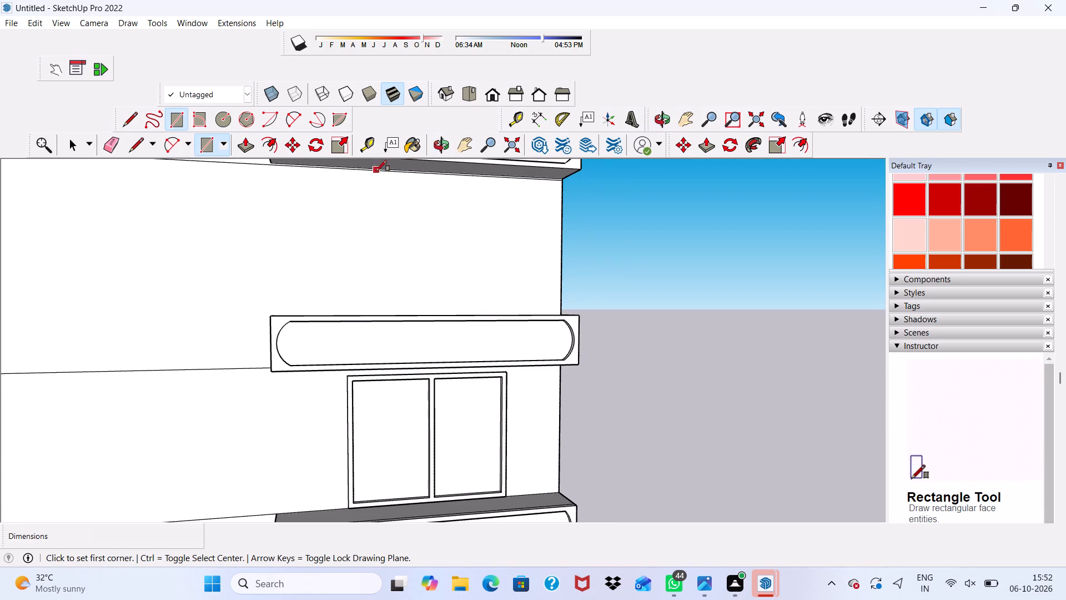
left_click(349, 179)
scroll(400, 216, "up", 2)
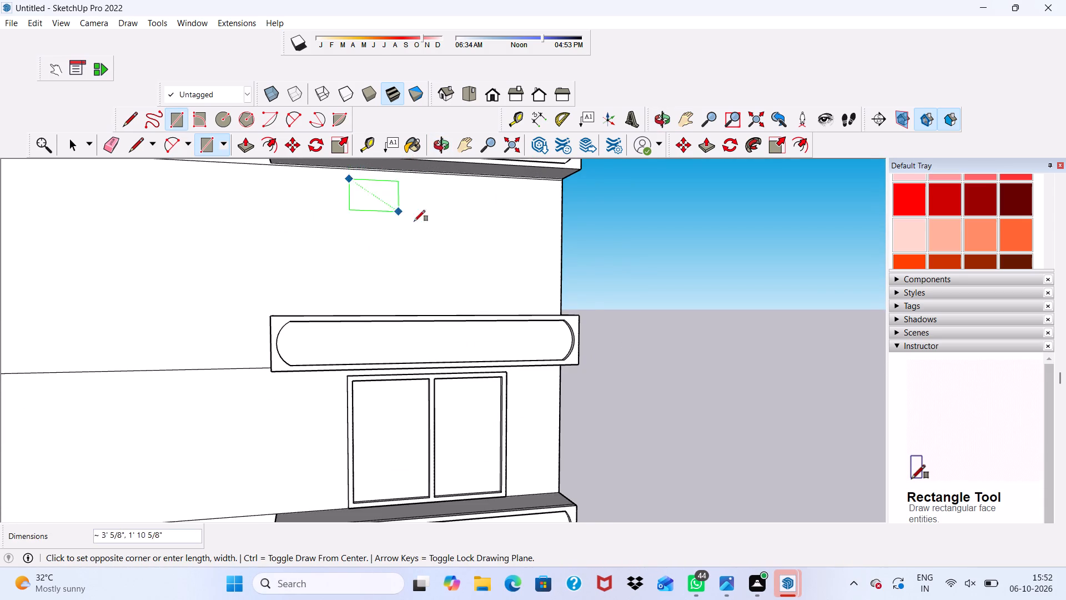
middle_click_drag(501, 284, 486, 345)
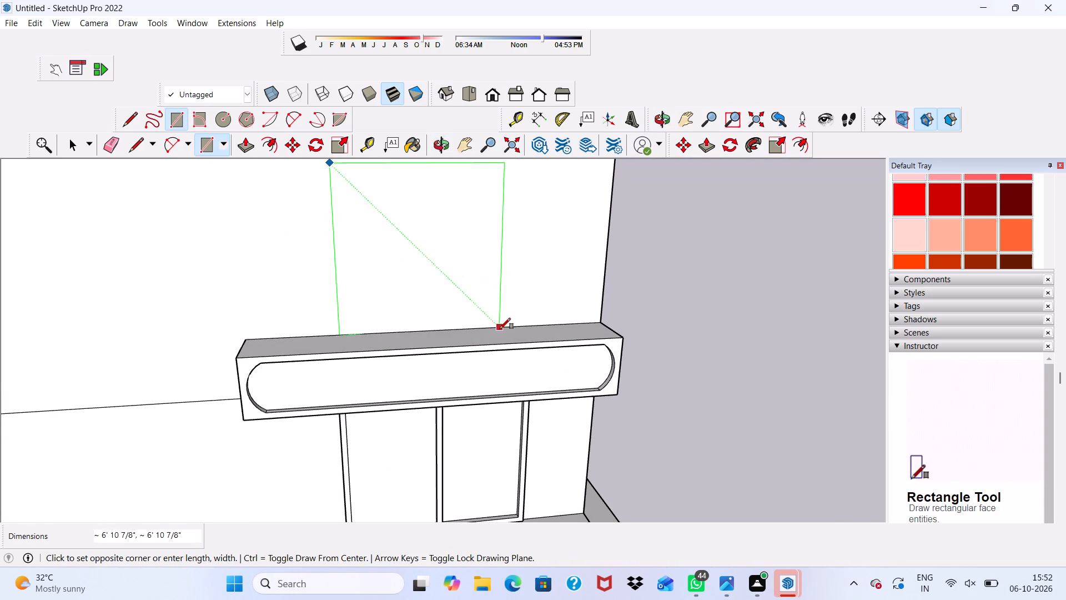
left_click(491, 312)
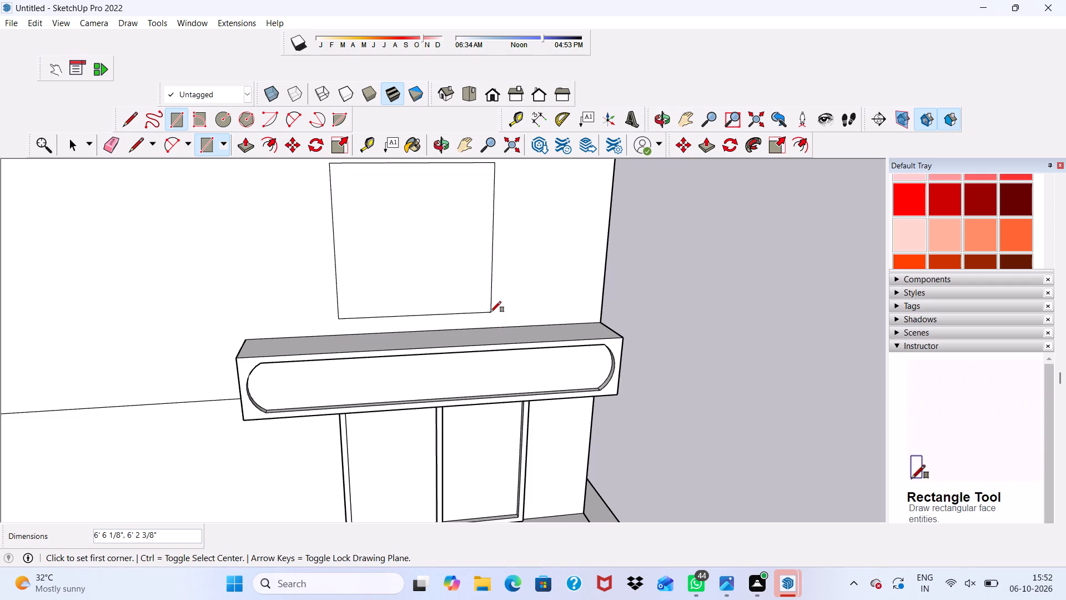
Offset the second-floor window rectangle's outline inward by 3" to form its frame.
scroll(488, 312, "down", 8)
middle_click_drag(499, 301, 494, 245)
scroll(366, 98, "up", 3)
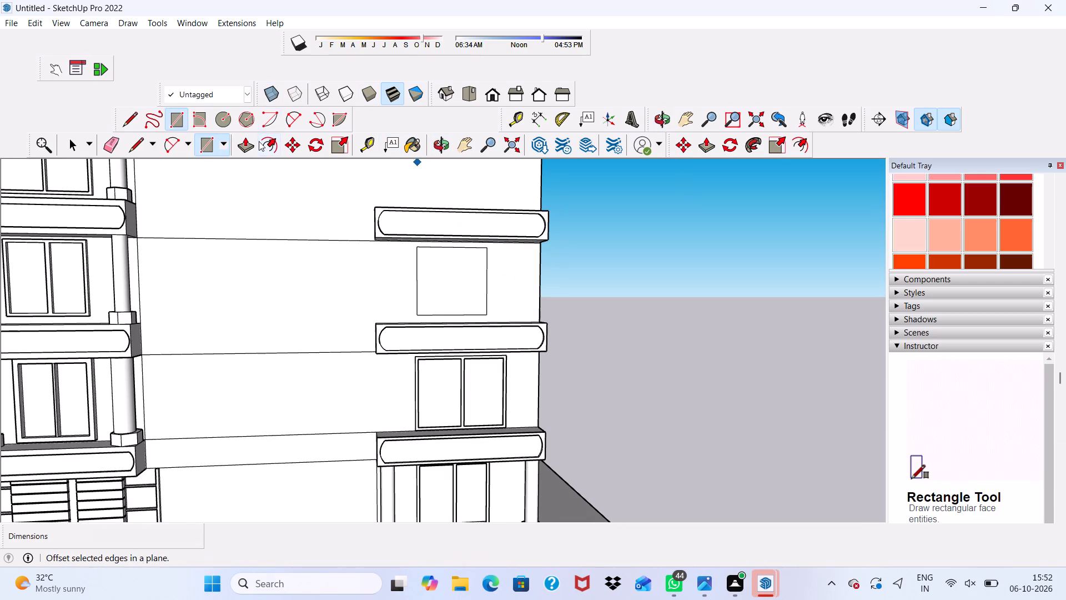
left_click(260, 141)
scroll(368, 232, "up", 2)
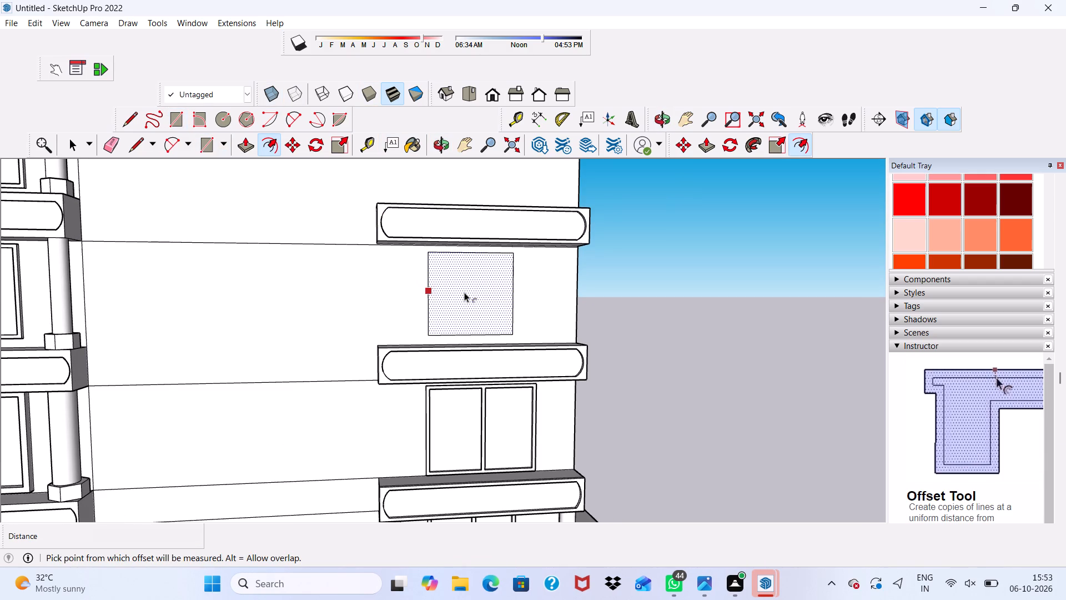
left_click(464, 292)
scroll(457, 300, "up", 3)
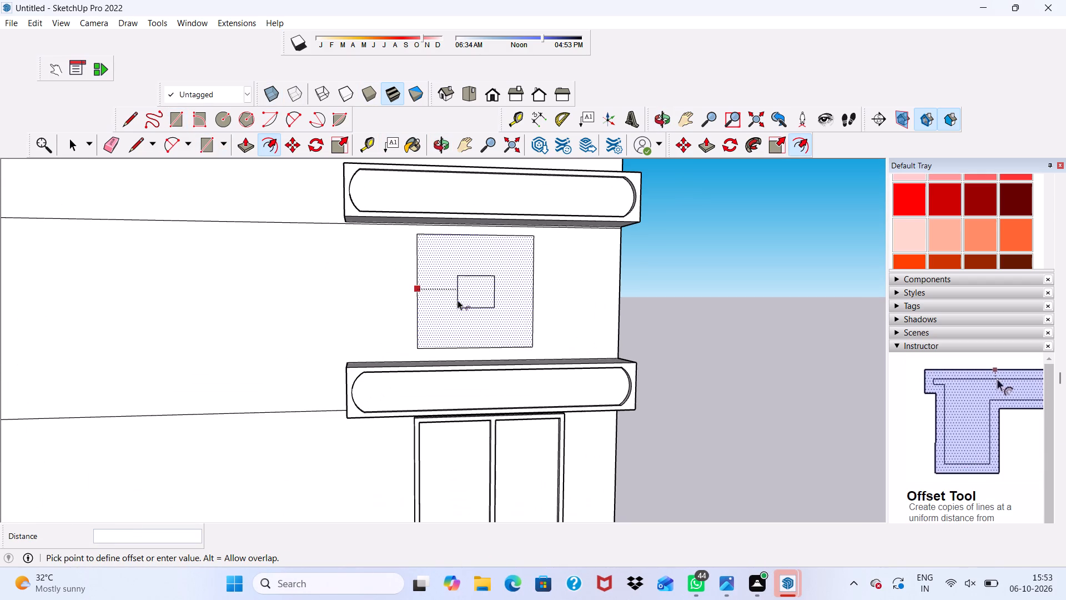
type("3\"")
key("Return")
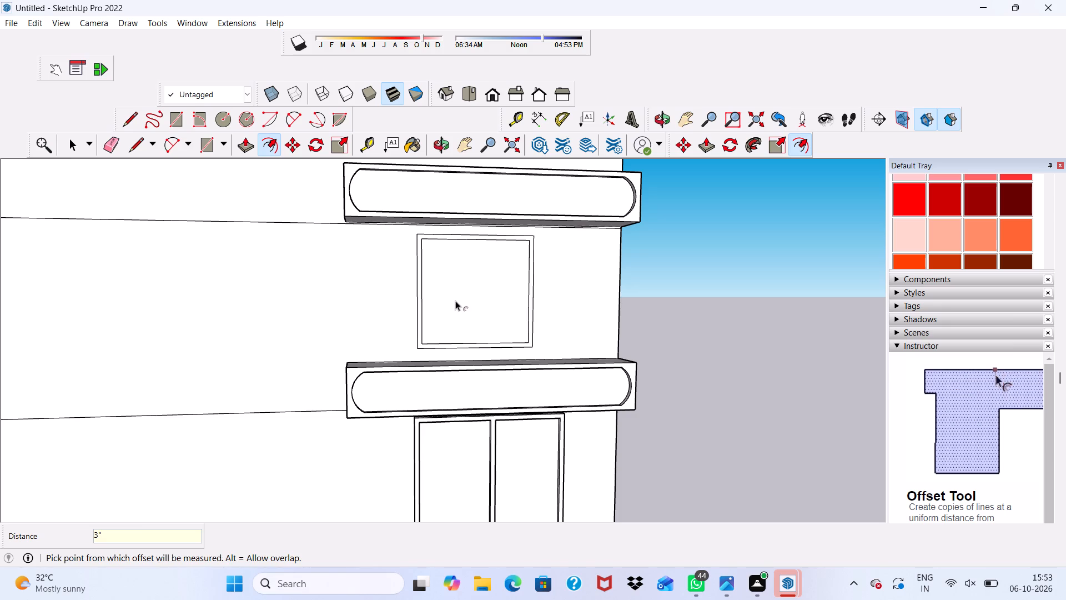
Draw a mullion rectangle about 3 11/16" wide by 5' 8" down the middle of the second-floor window, between the frame's inner edges.
left_click(165, 115)
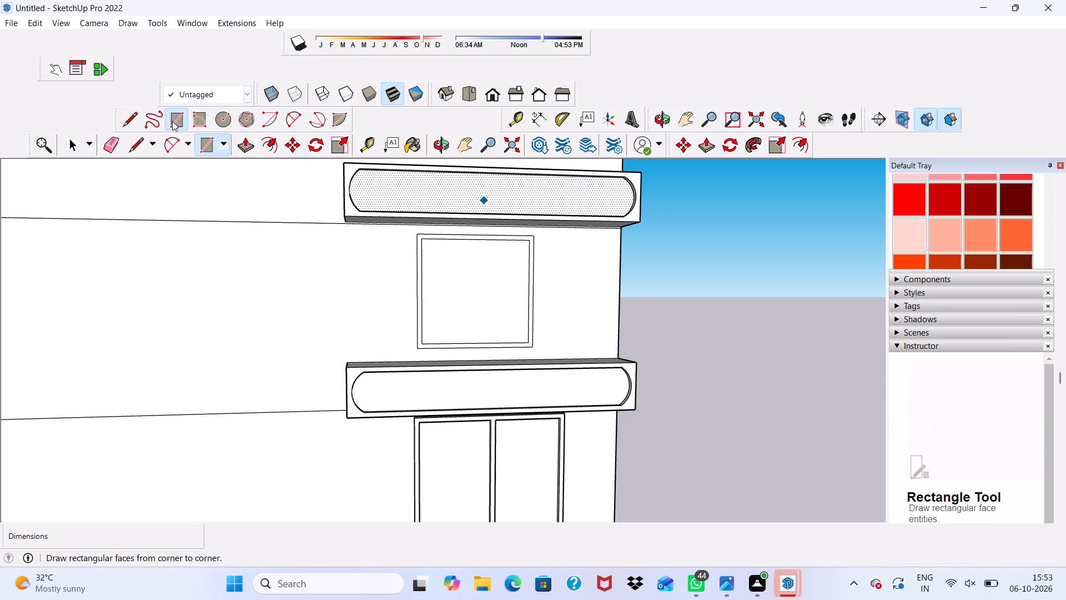
scroll(527, 275, "up", 4)
scroll(429, 206, "up", 4)
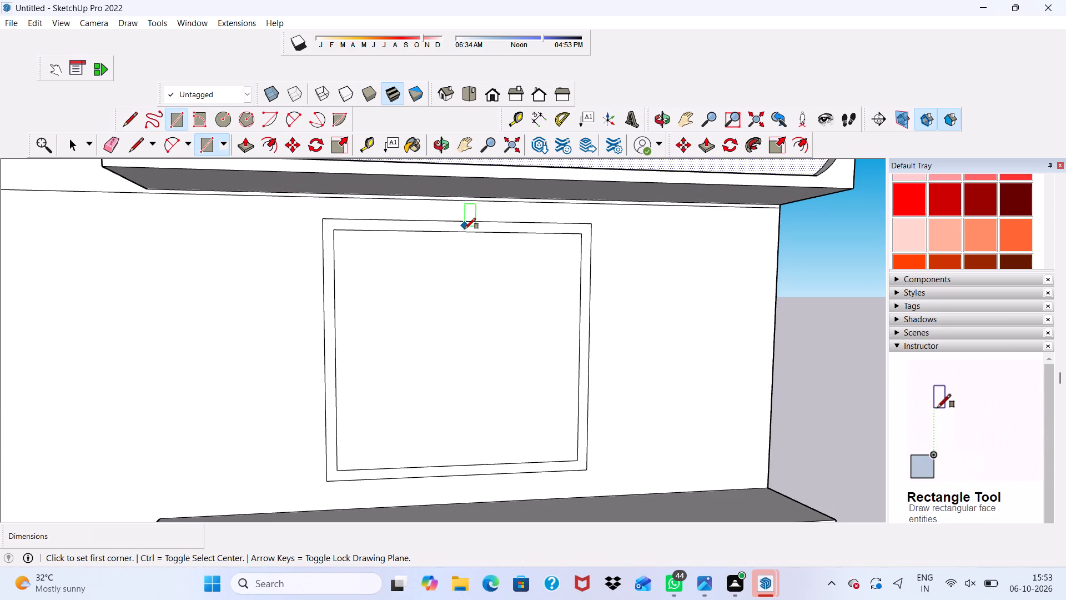
left_click(467, 233)
scroll(450, 269, "down", 5)
scroll(480, 404, "up", 1)
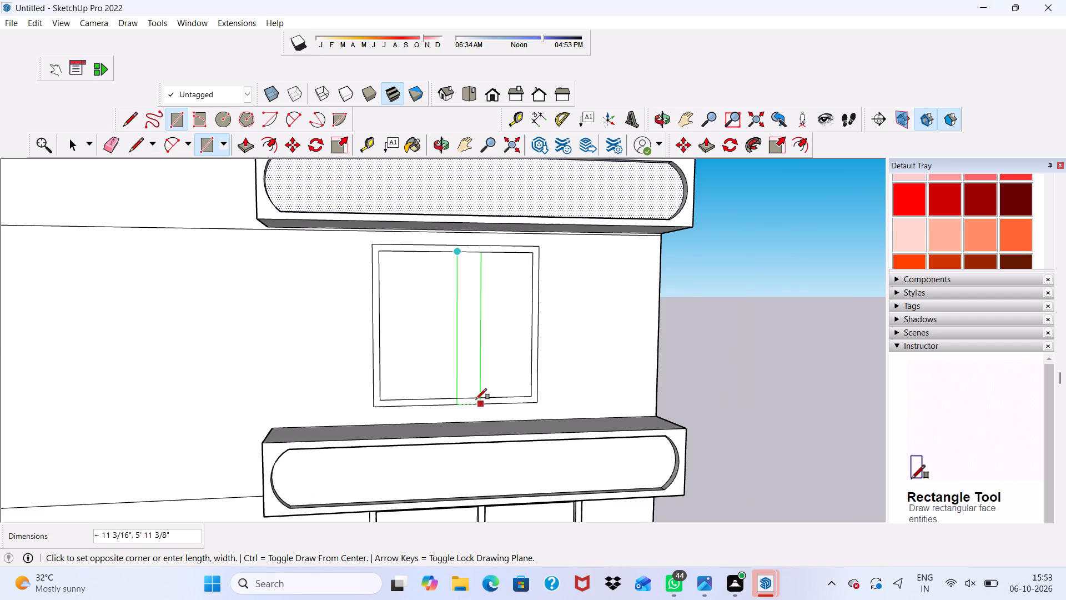
scroll(476, 399, "up", 5)
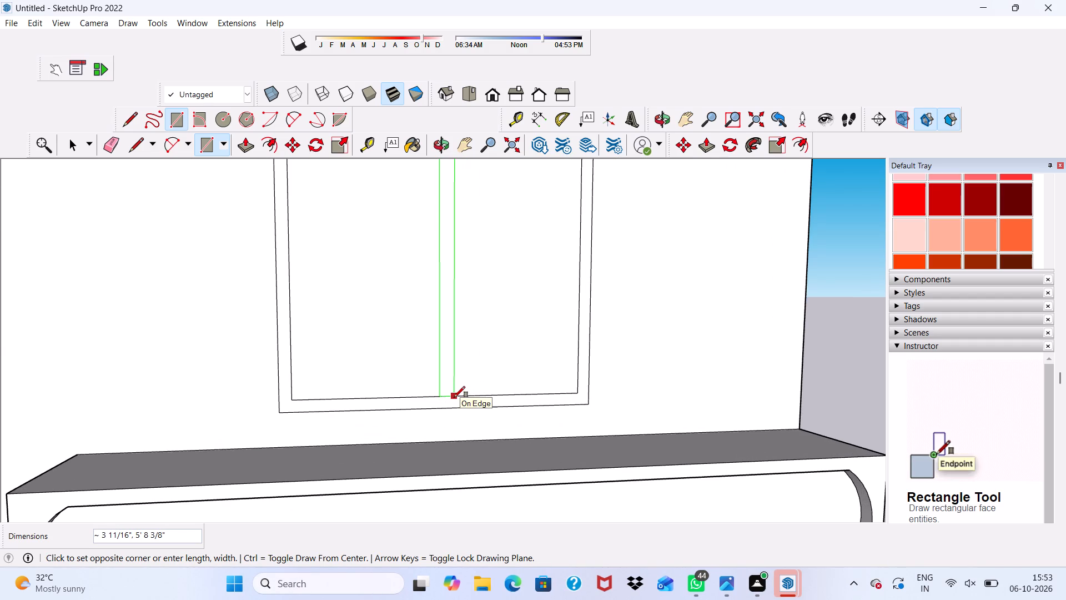
left_click(454, 397)
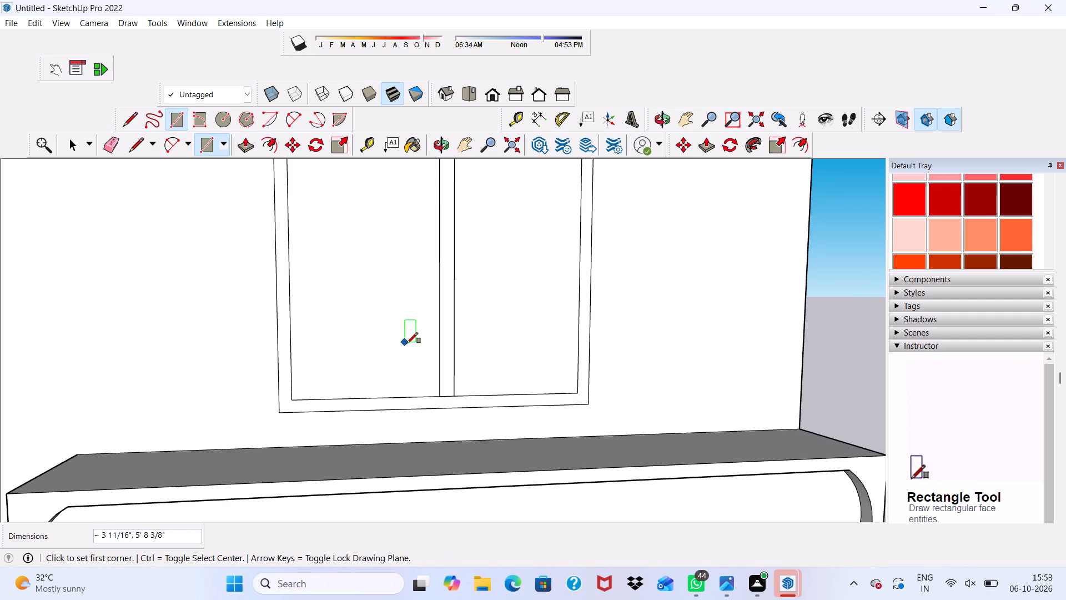
key("space")
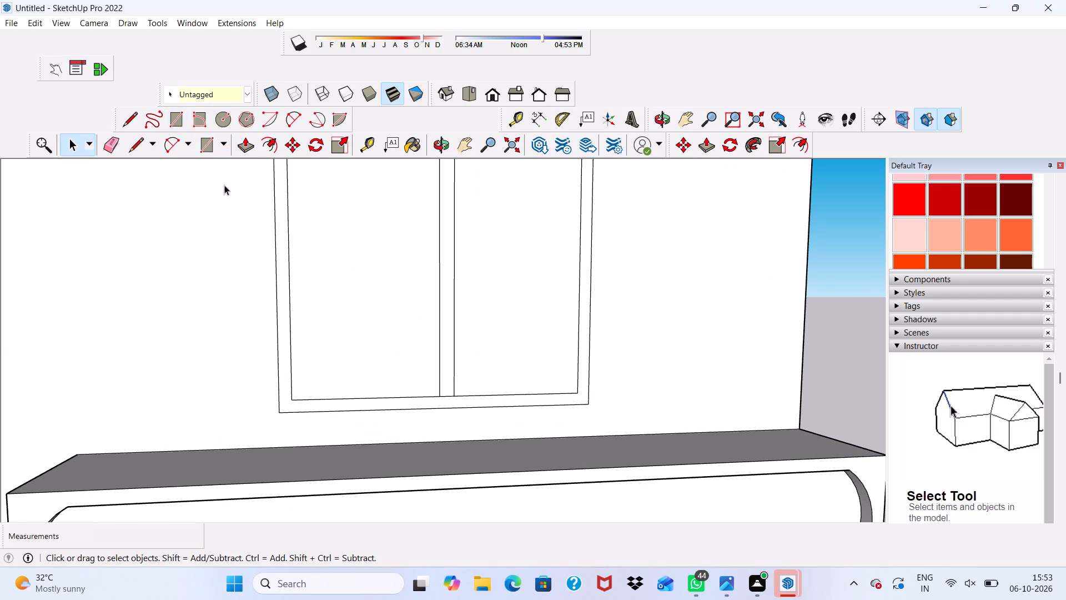
Erase the short line segments at the mullion's bottom and top ends so the mullion and frame form one face.
left_click(109, 146)
scroll(463, 366, "up", 4)
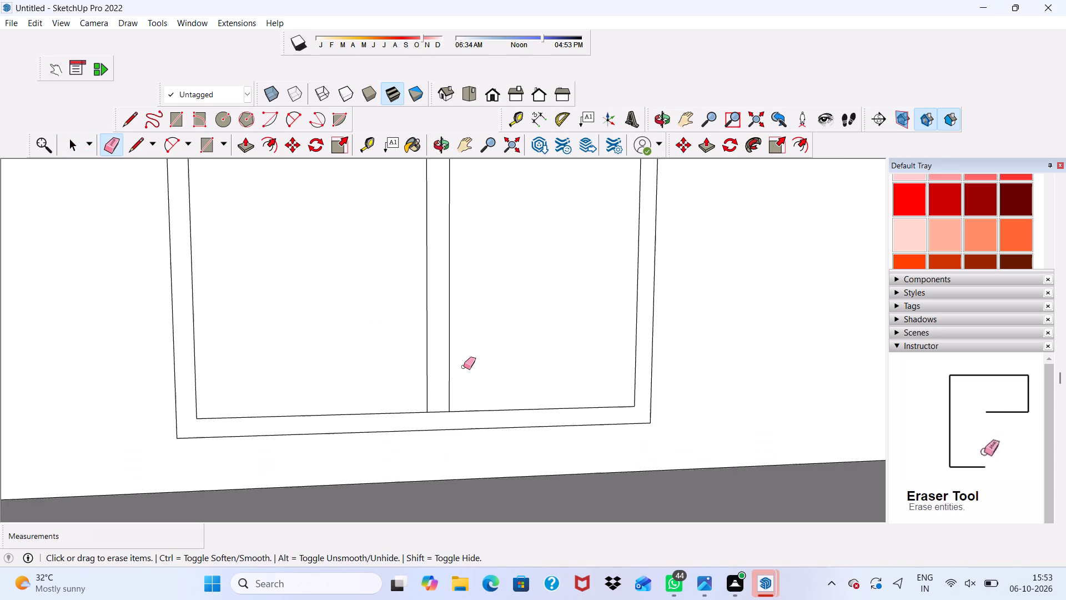
scroll(464, 367, "down", 3)
scroll(419, 426, "up", 8)
left_click_drag(452, 394, 451, 395)
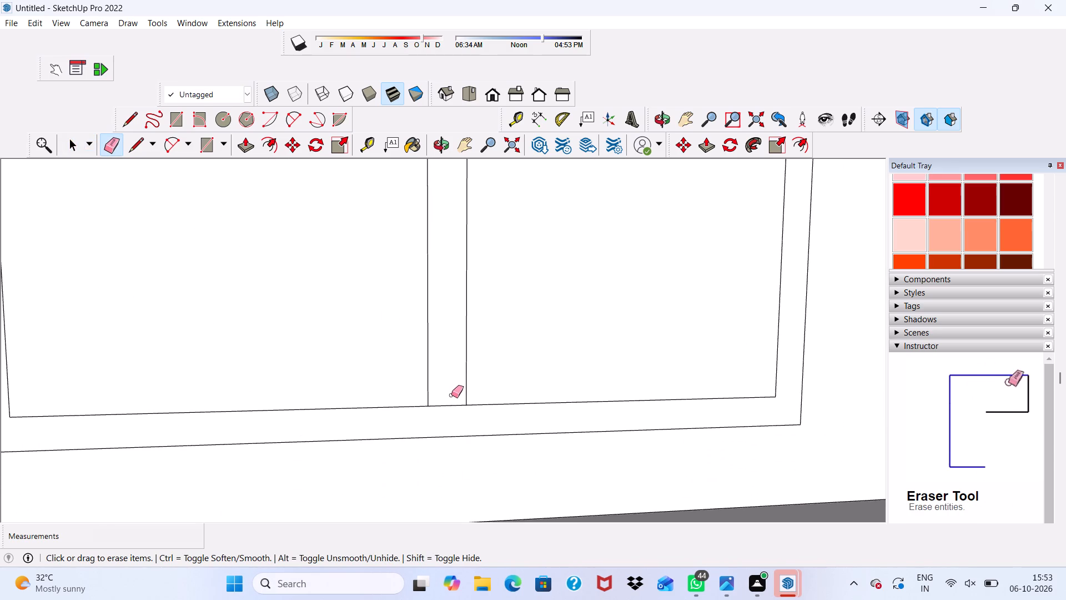
left_click_drag(451, 395, 441, 388)
left_click_drag(441, 393, 450, 417)
scroll(417, 385, "down", 4)
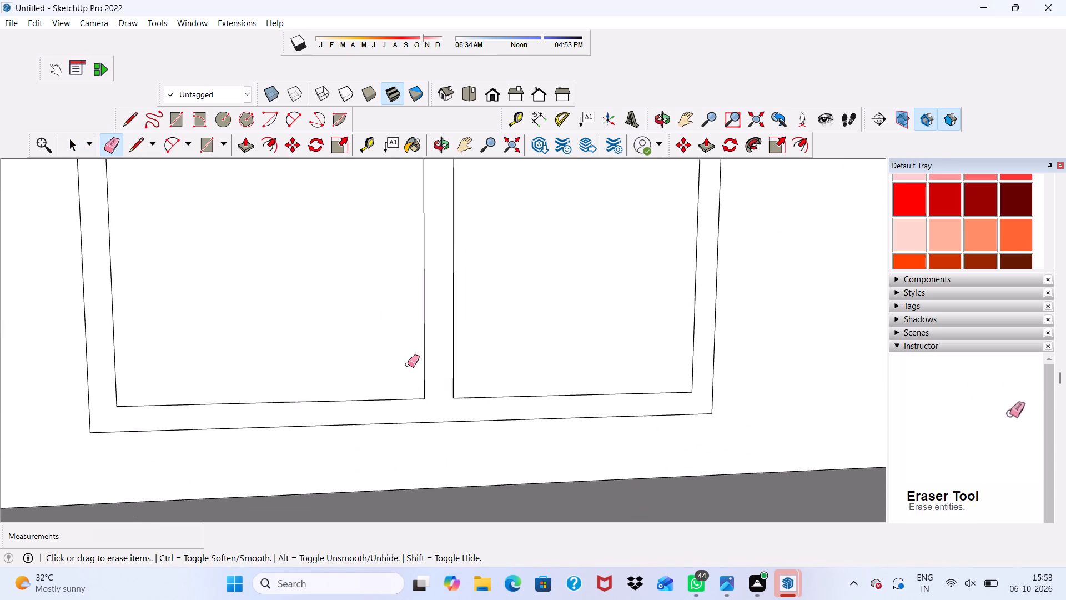
scroll(408, 364, "down", 10)
scroll(392, 350, "up", 1)
scroll(392, 350, "down", 3)
scroll(393, 228, "up", 6)
scroll(411, 196, "down", 1)
scroll(411, 196, "up", 4)
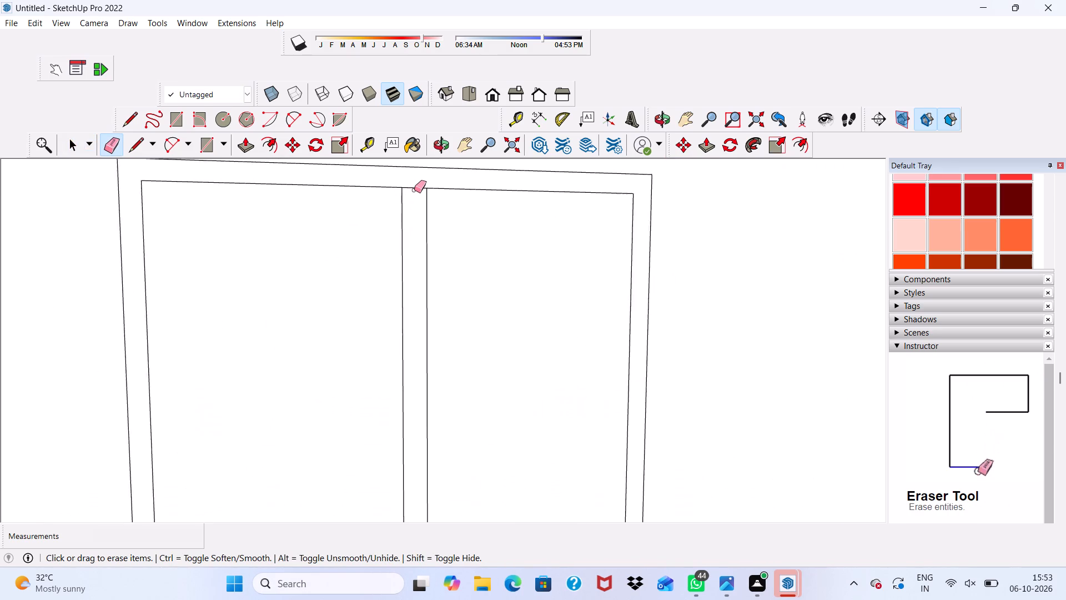
scroll(414, 190, "up", 2)
left_click_drag(414, 192, 425, 178)
scroll(425, 178, "down", 4)
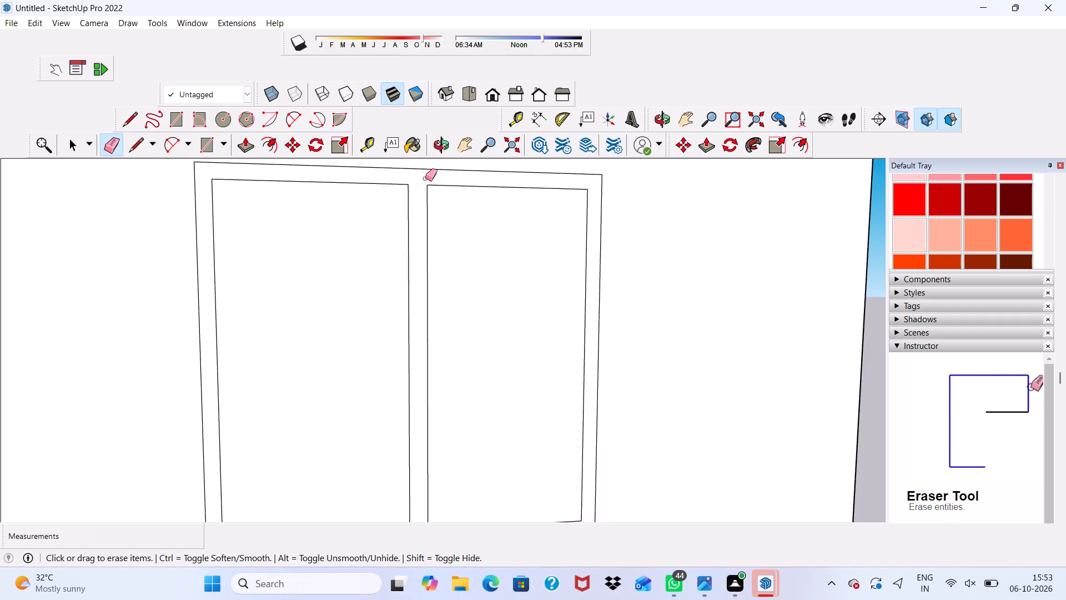
key("space")
Push/Pull the frame and mullion face of the right-hand bay's second-floor window outward 3".
scroll(425, 178, "up", 4)
left_click(425, 177)
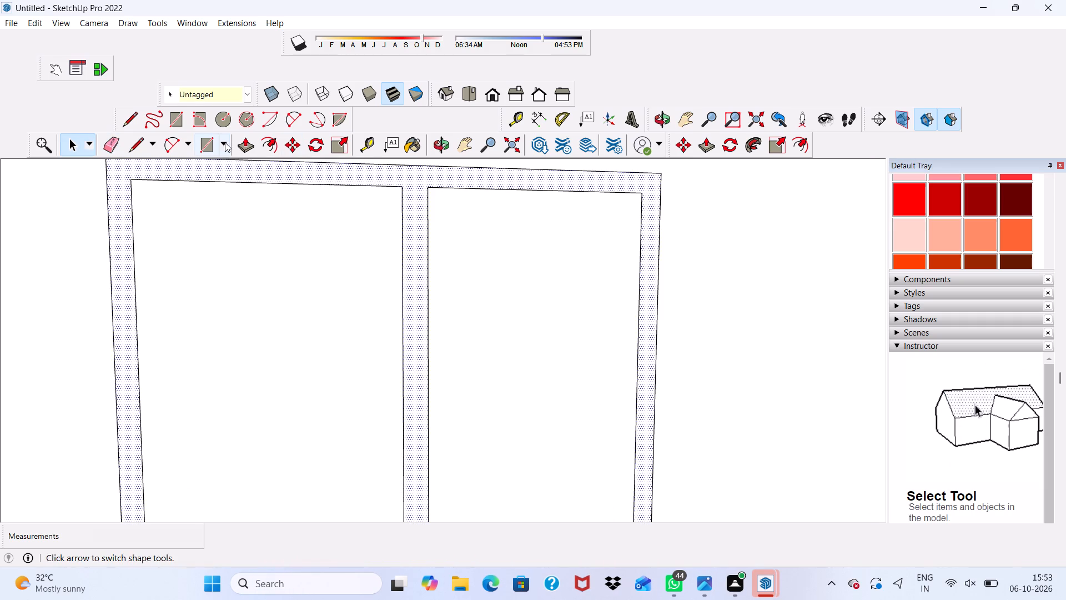
left_click(244, 142)
left_click(405, 216)
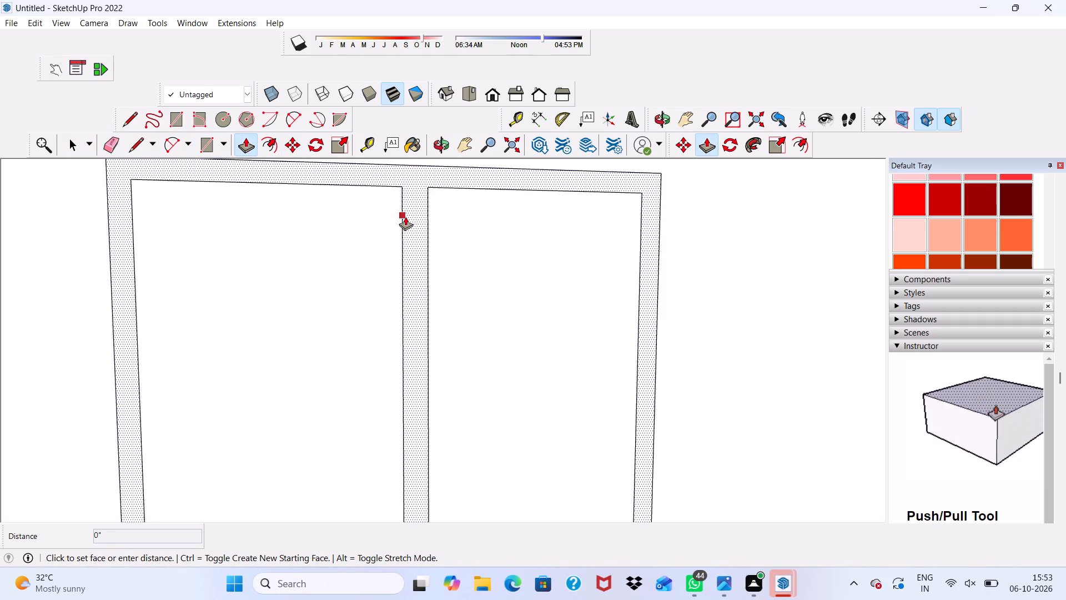
scroll(342, 183, "down", 3)
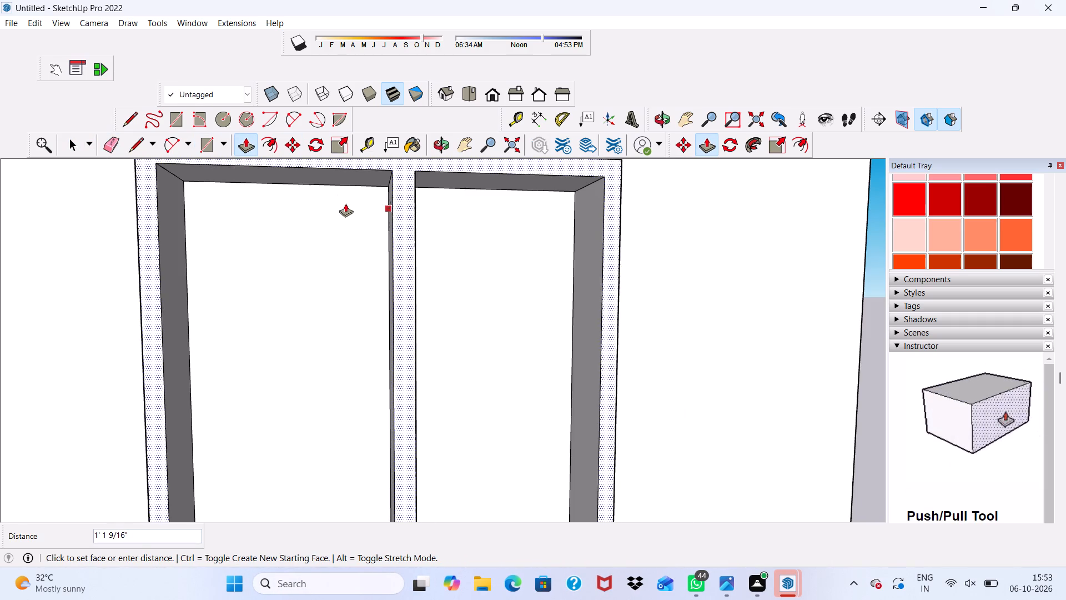
type("3\"")
key("Return")
scroll(345, 202, "down", 9)
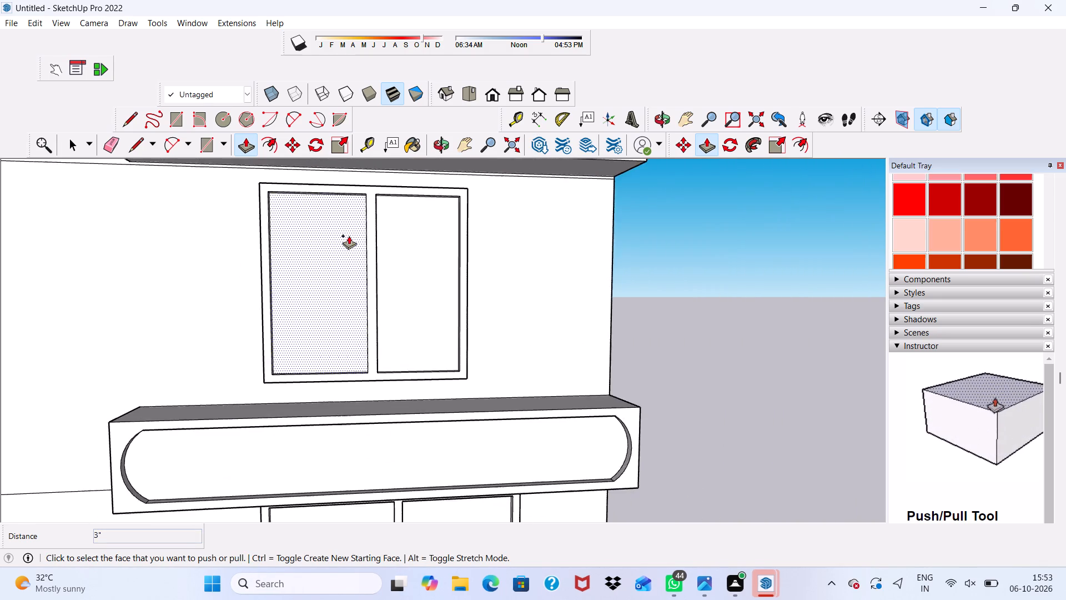
scroll(349, 236, "down", 3)
key("space")
Examine the facade's right-hand bay with its framed windows from several angles and distances.
scroll(410, 226, "down", 14)
scroll(393, 245, "up", 1)
scroll(393, 245, "down", 2)
middle_click_drag(394, 248, 370, 287)
scroll(394, 249, "down", 1)
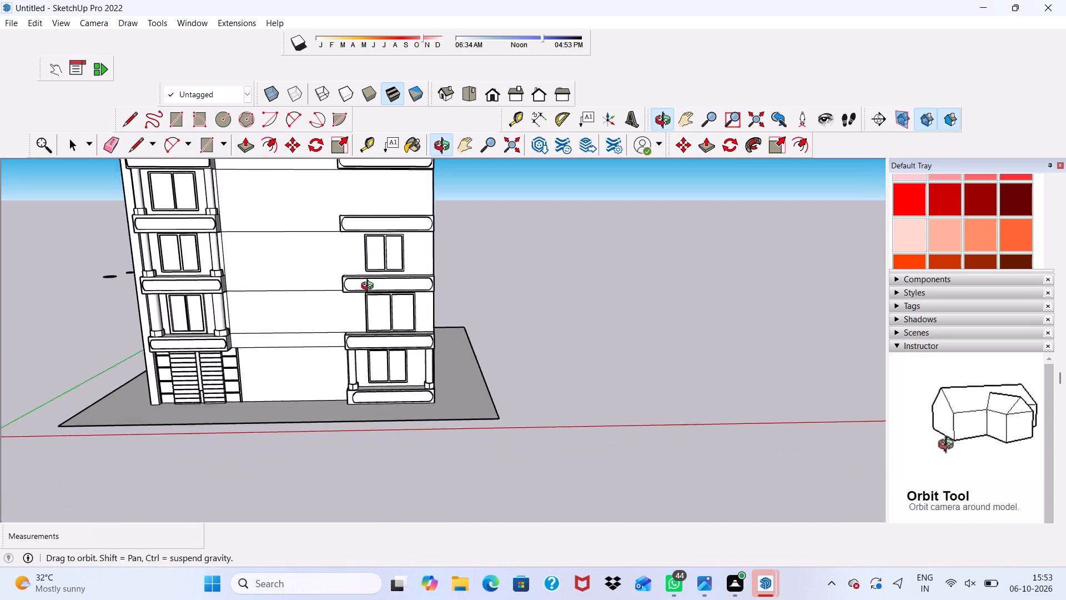
middle_click_drag(370, 287, 325, 237)
scroll(431, 166, "up", 1)
scroll(431, 166, "down", 1)
scroll(431, 166, "up", 9)
scroll(367, 209, "down", 5)
middle_click_drag(395, 243, 395, 242)
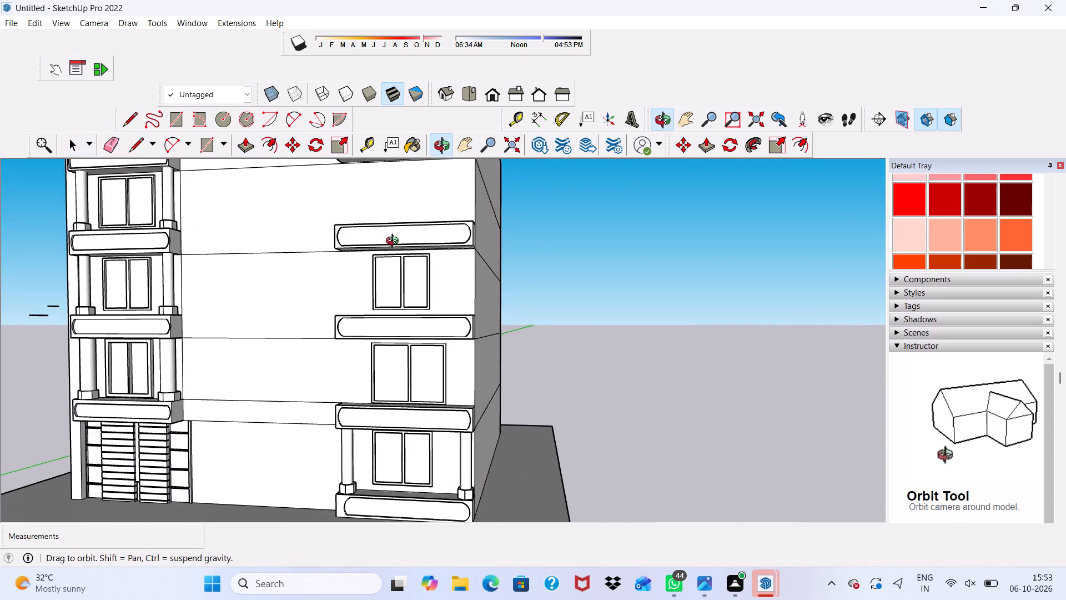
middle_click_drag(395, 242, 443, 272)
scroll(413, 197, "down", 5)
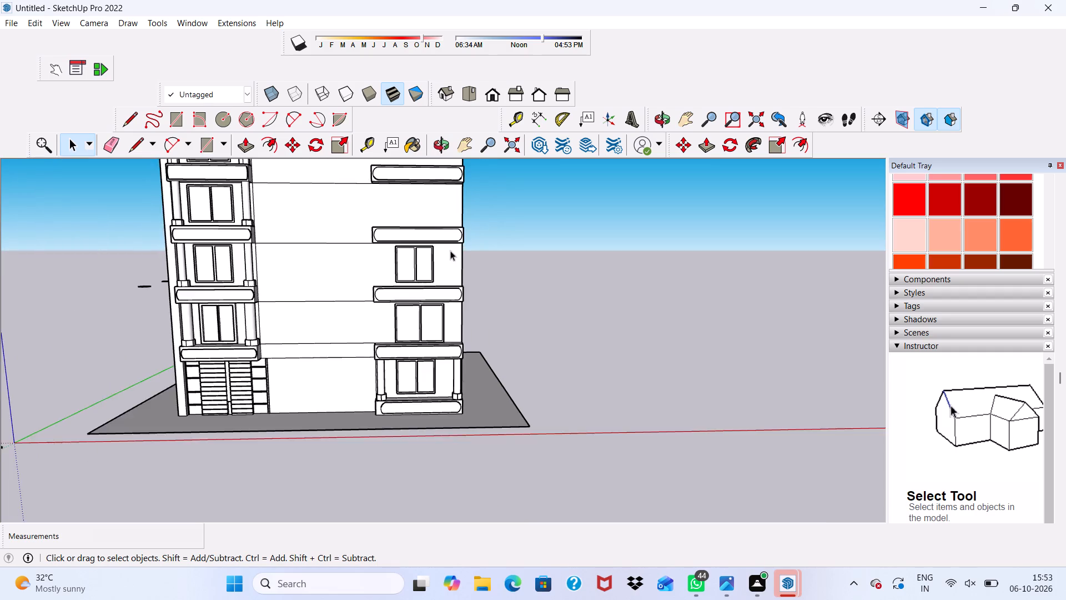
scroll(451, 251, "down", 3)
scroll(456, 199, "up", 2)
scroll(443, 194, "down", 5)
scroll(422, 214, "up", 9)
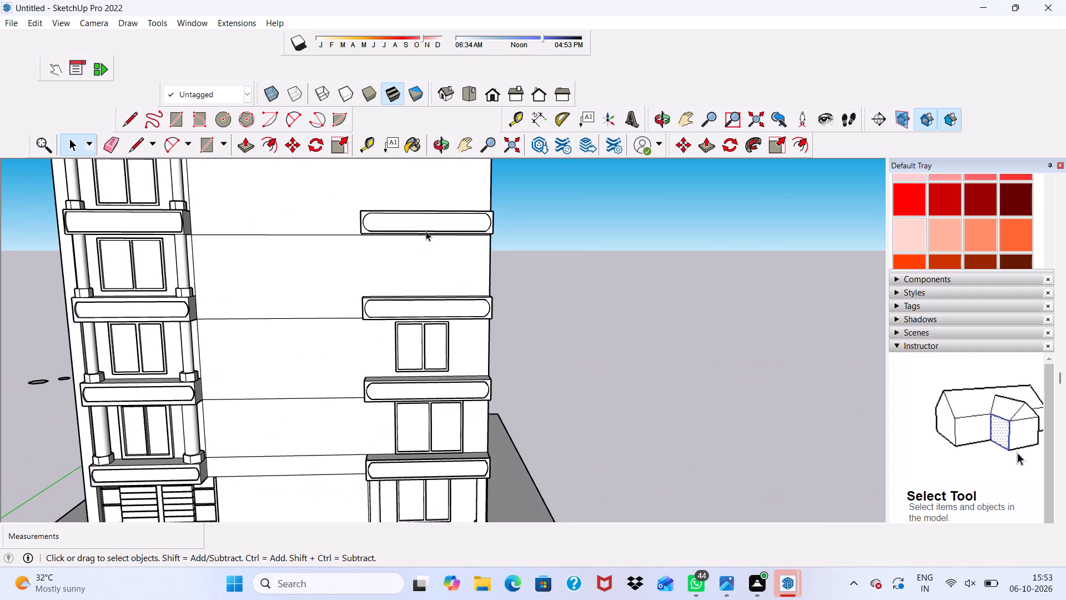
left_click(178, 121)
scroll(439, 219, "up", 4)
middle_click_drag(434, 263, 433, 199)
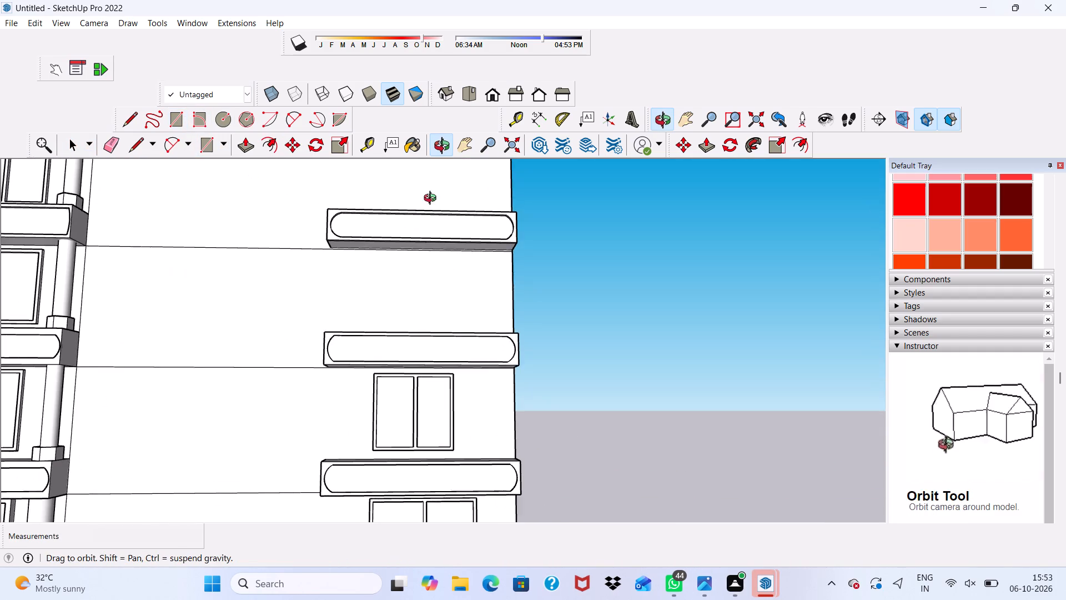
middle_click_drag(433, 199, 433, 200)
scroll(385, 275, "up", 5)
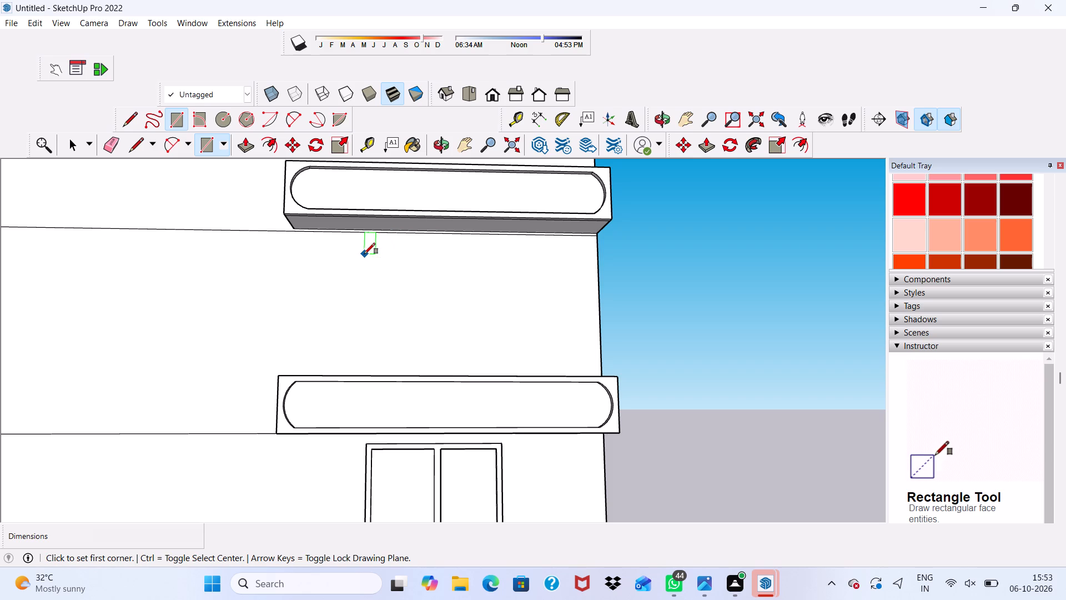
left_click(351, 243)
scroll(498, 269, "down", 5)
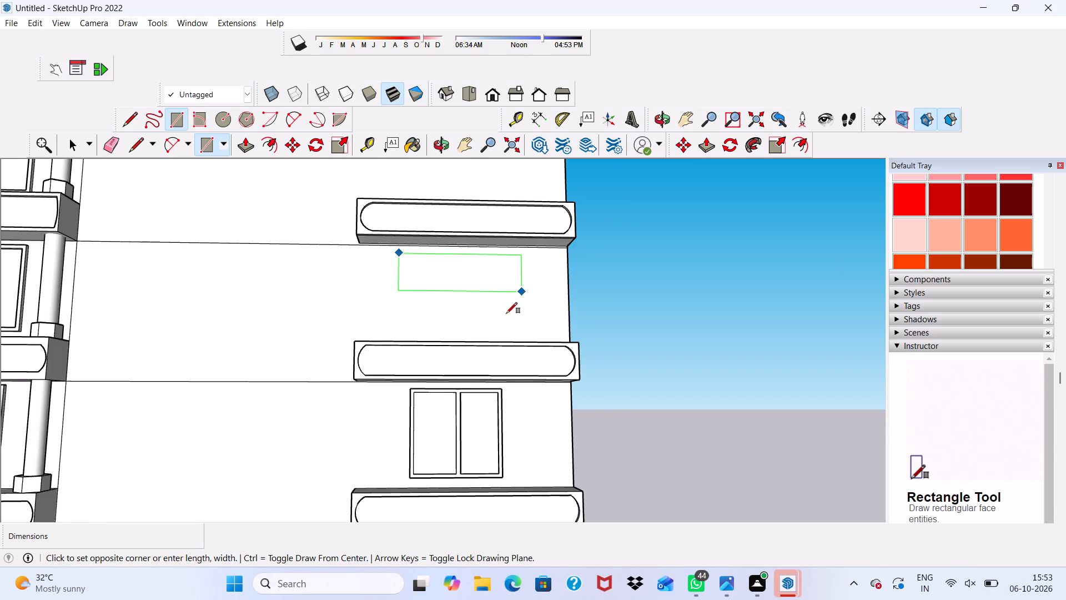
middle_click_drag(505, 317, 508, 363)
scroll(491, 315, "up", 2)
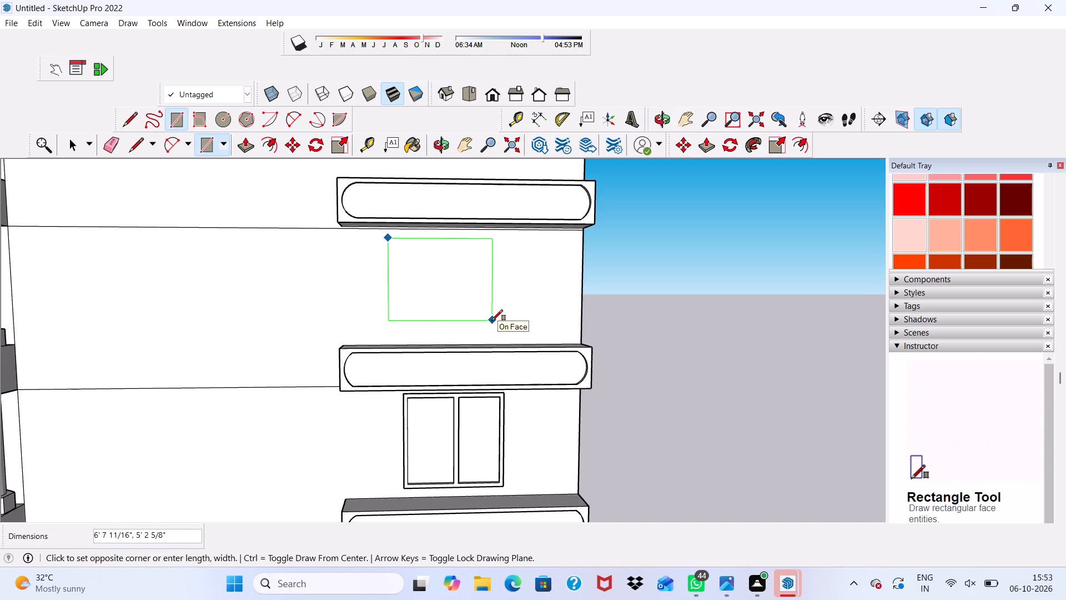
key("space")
Draw a window rectangle about 6' 10 3/4" by 6' 3 1/2" on the right-hand bay's third-floor wall, between the two ledges.
left_click(188, 120)
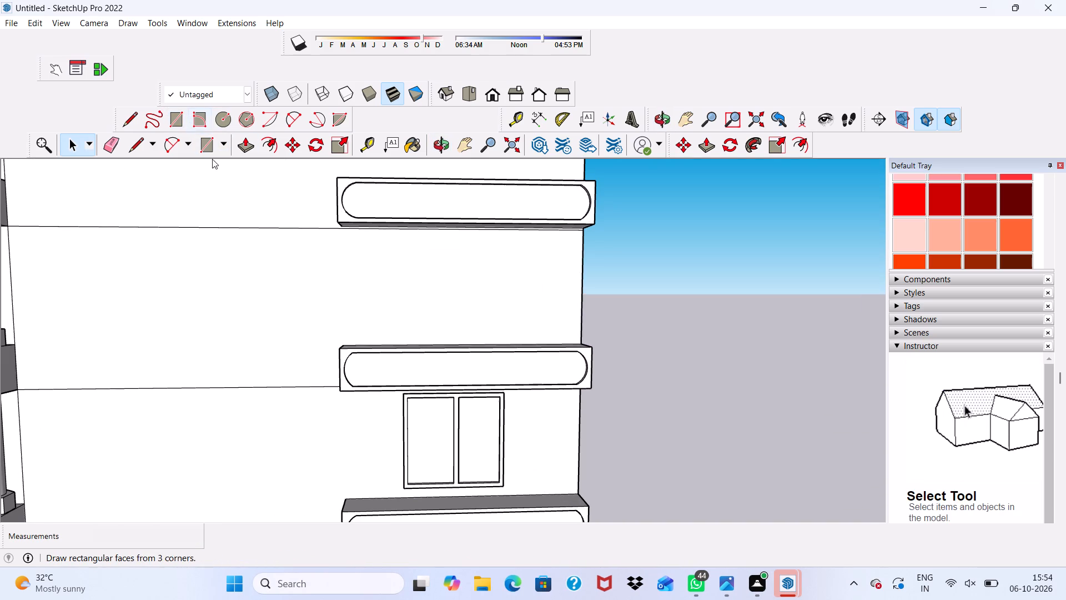
scroll(401, 245, "up", 2)
left_click(181, 124)
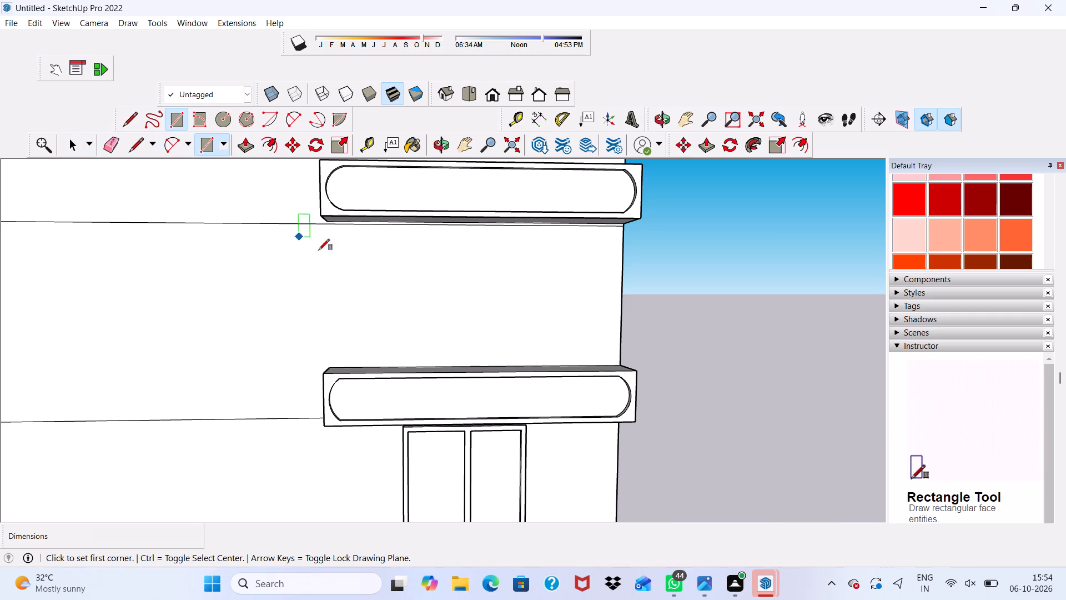
left_click(394, 236)
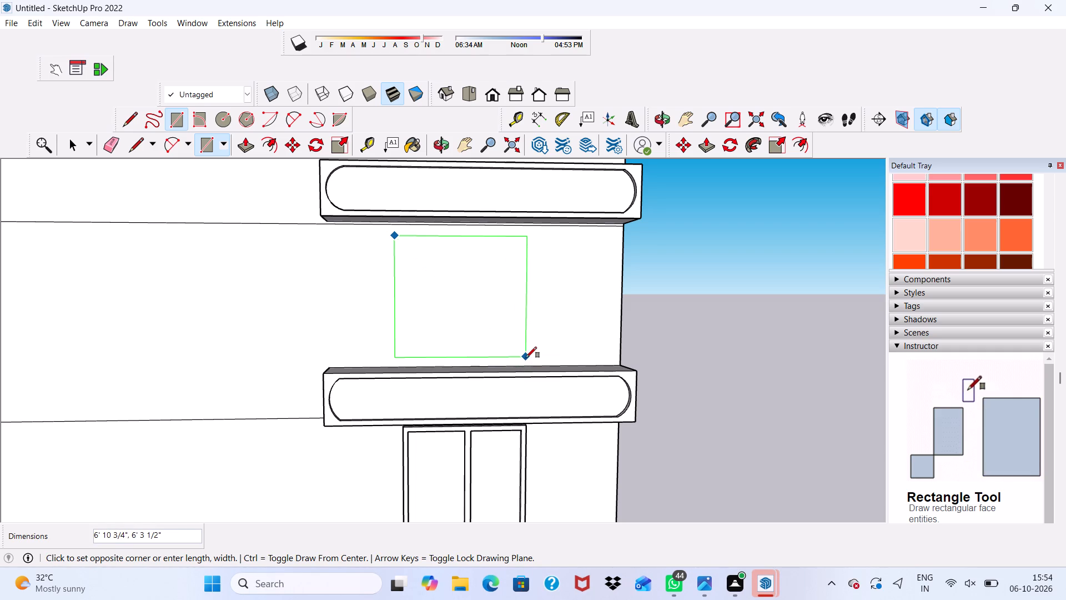
left_click(526, 358)
key("space")
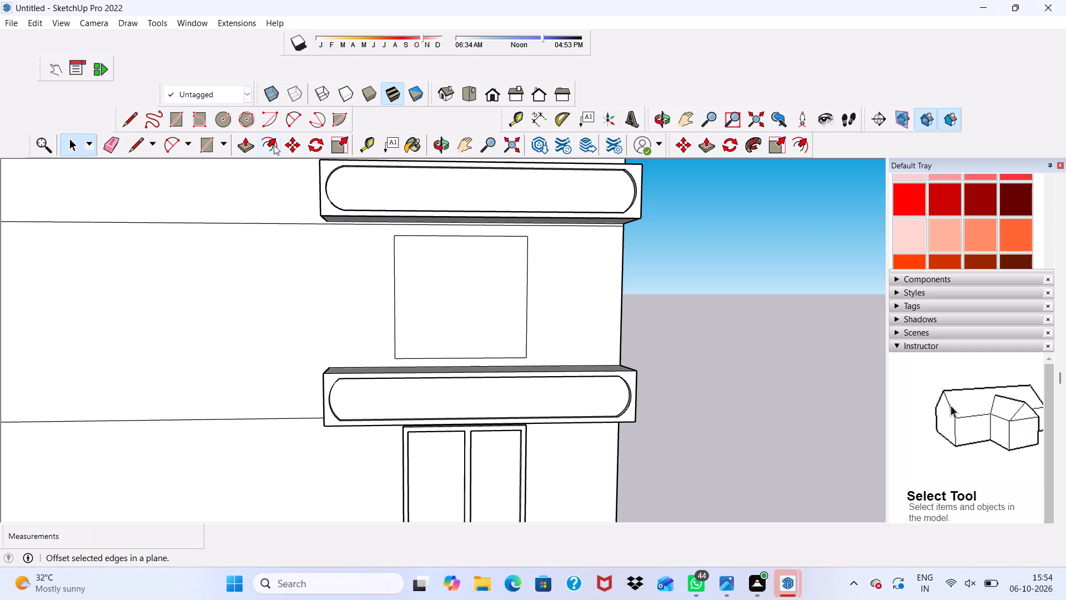
Offset the third-floor window rectangle's outline inward by 3" to form its frame.
left_click(274, 145)
left_click(406, 294)
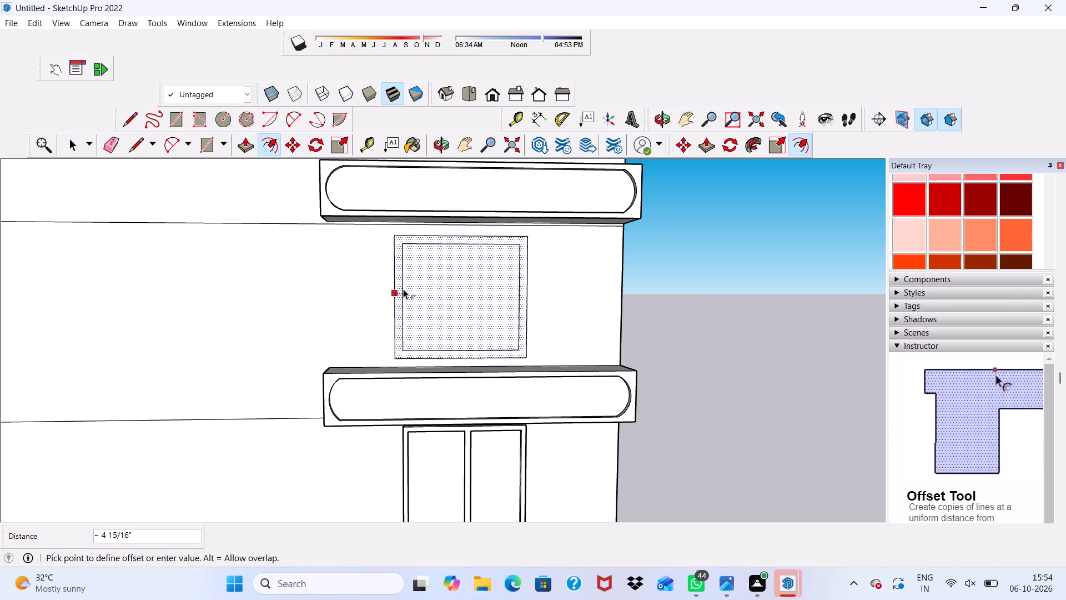
key("6")
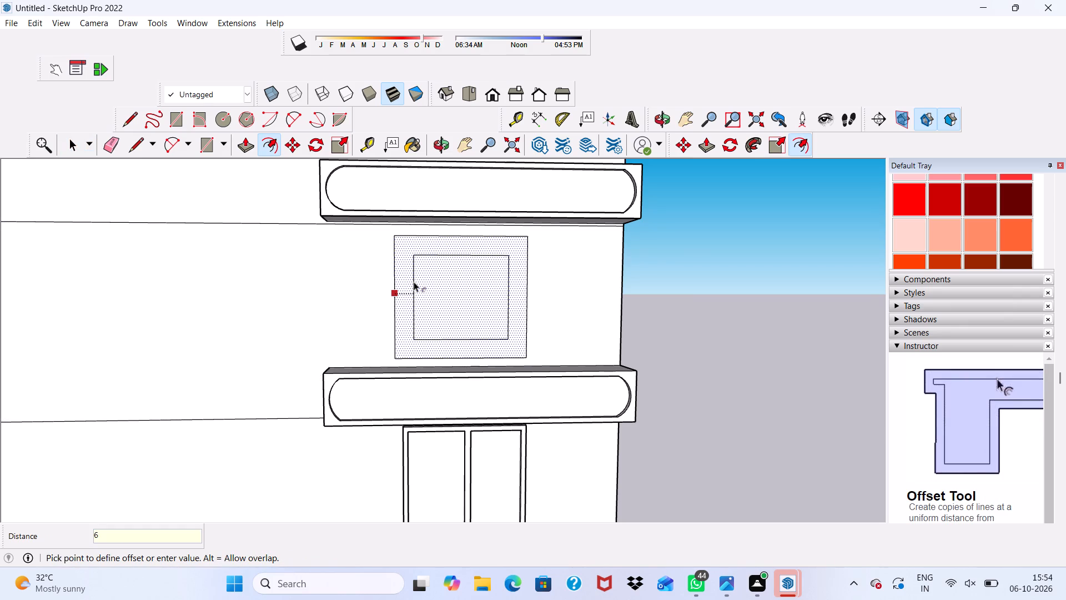
key("BackSpace")
type("3\"")
key("Return")
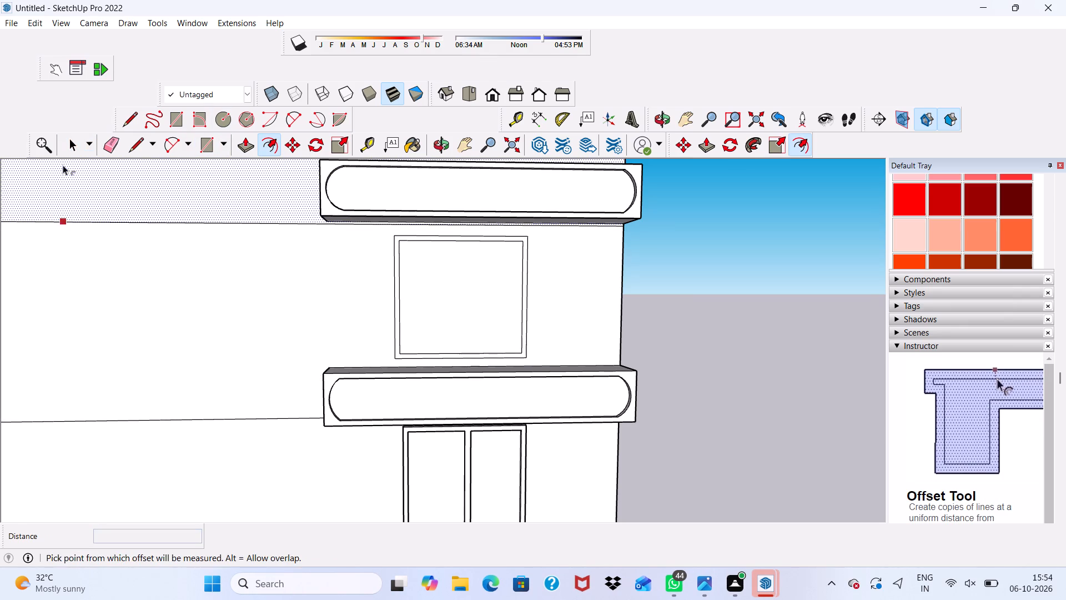
Draw a mullion rectangle about 3 5/16" wide by 5' 10 3/16" down the middle of the third-floor window, between the frame's inner edges.
left_click(180, 122)
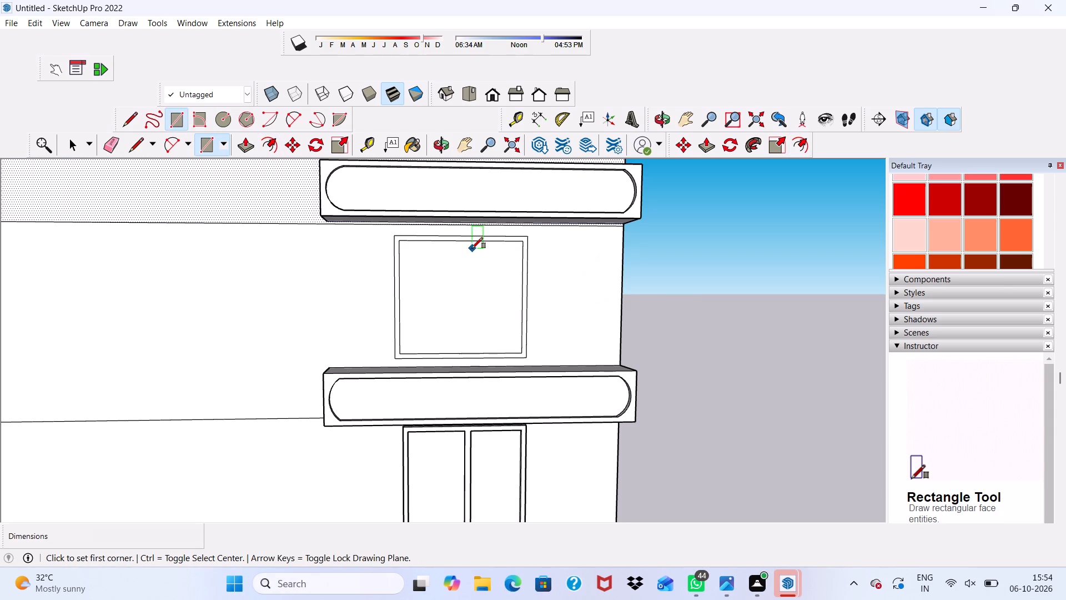
scroll(469, 248, "up", 3)
left_click(462, 236)
scroll(462, 236, "down", 5)
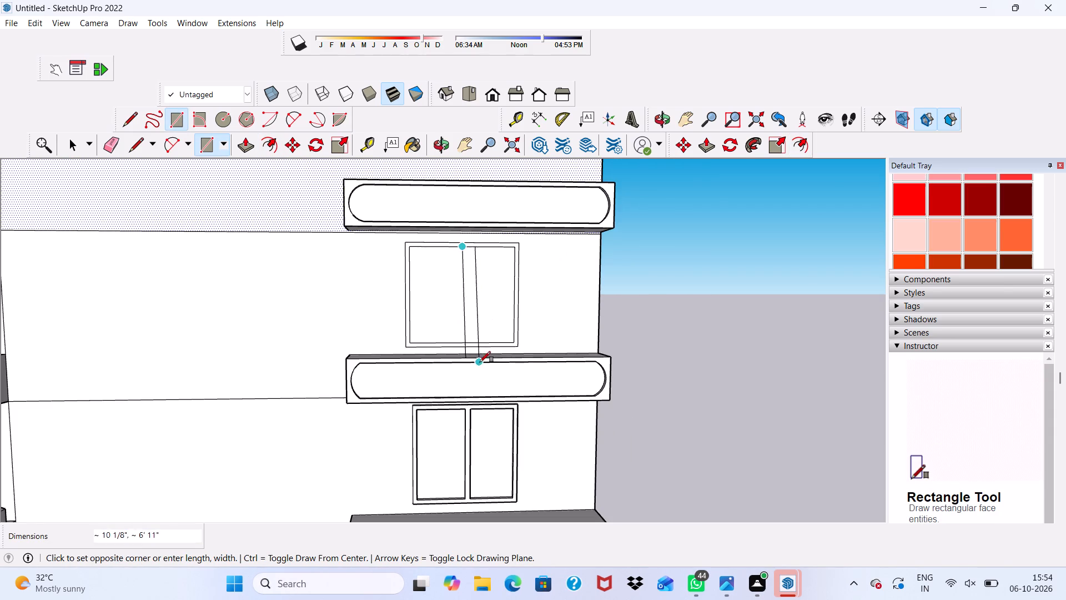
scroll(466, 329, "up", 7)
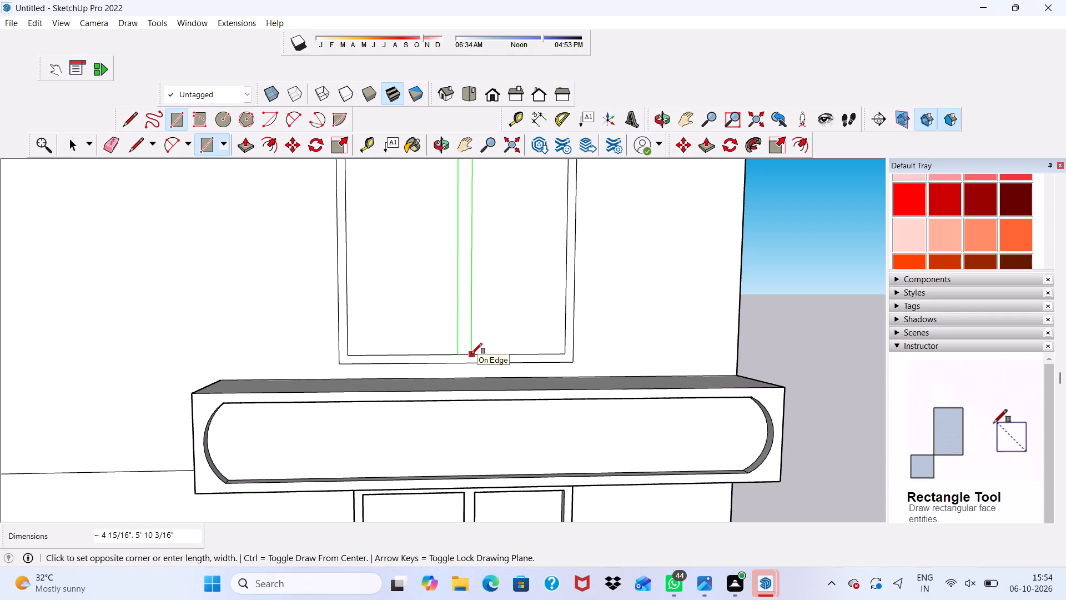
left_click(467, 354)
scroll(462, 337, "down", 2)
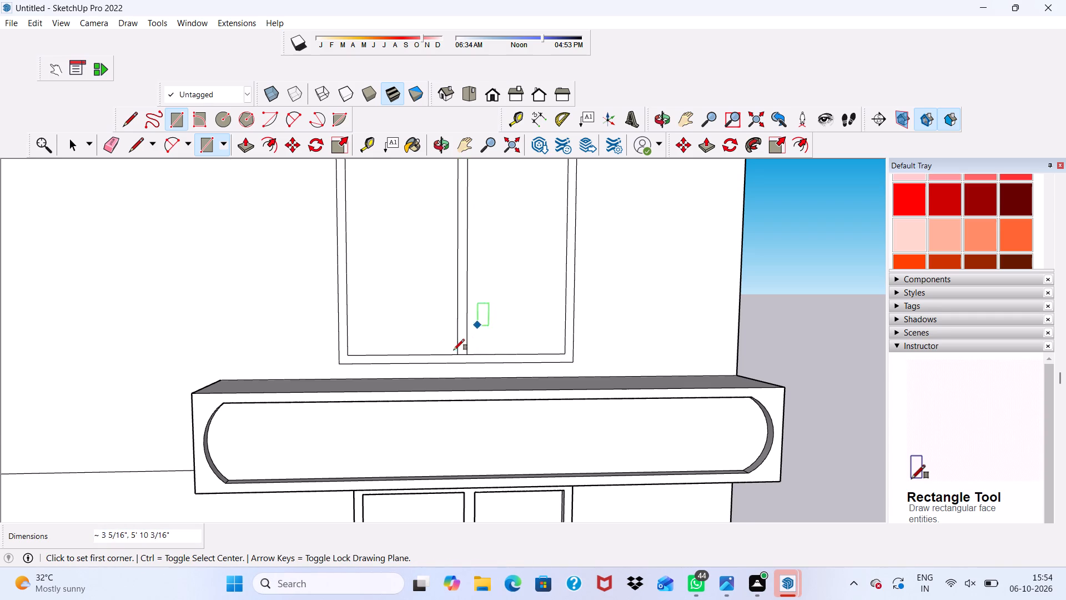
scroll(454, 350, "down", 2)
key("space")
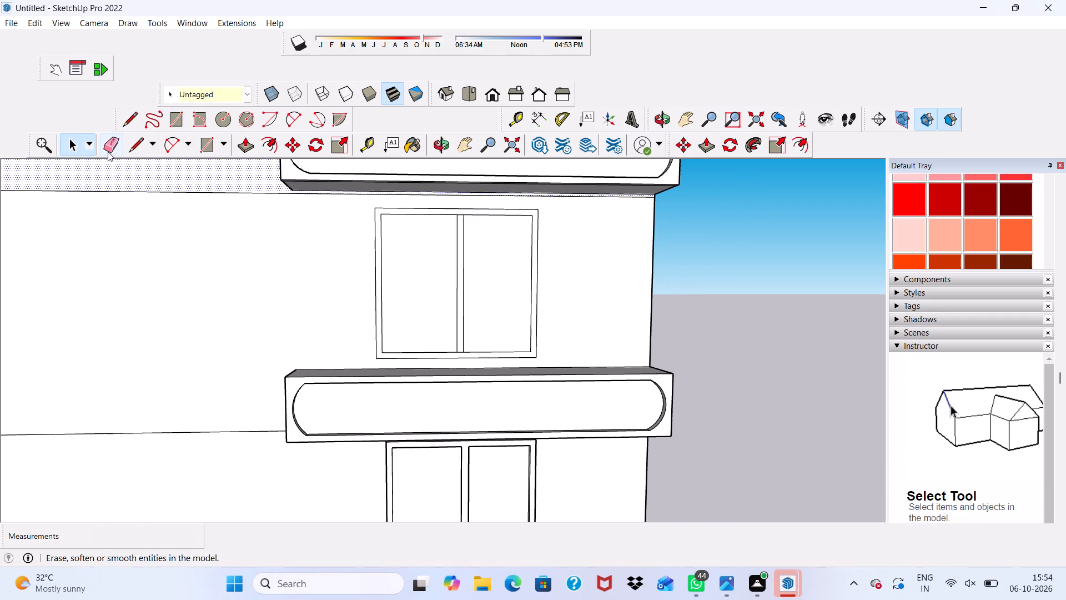
Erase the short line segments at the mullion's bottom and top ends so the mullion and frame form one face.
left_click(108, 148)
scroll(443, 337, "up", 10)
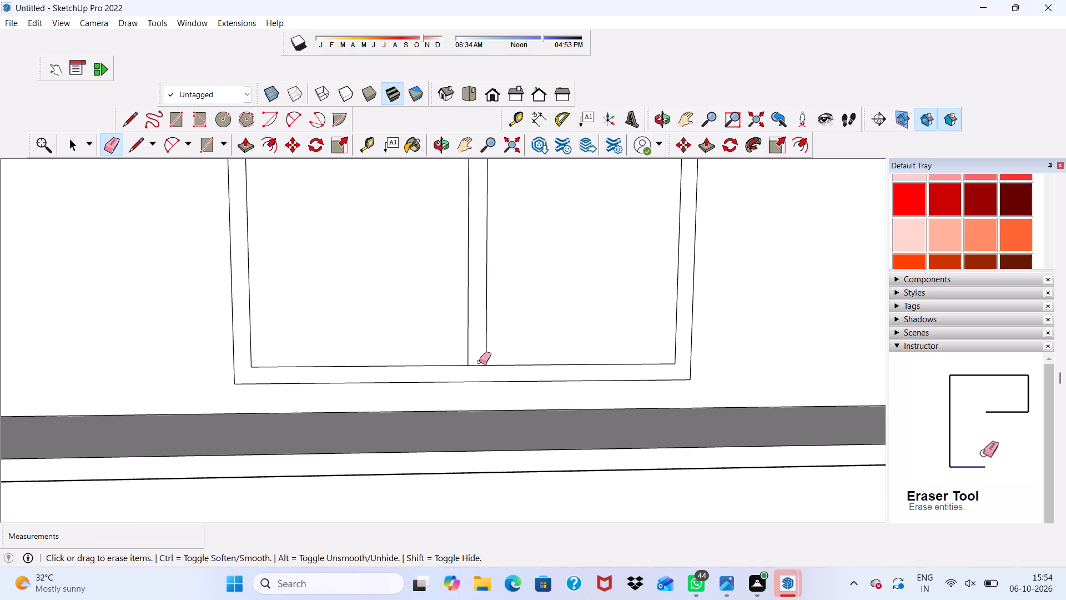
left_click_drag(479, 362, 481, 369)
scroll(466, 350, "down", 11)
scroll(486, 197, "up", 8)
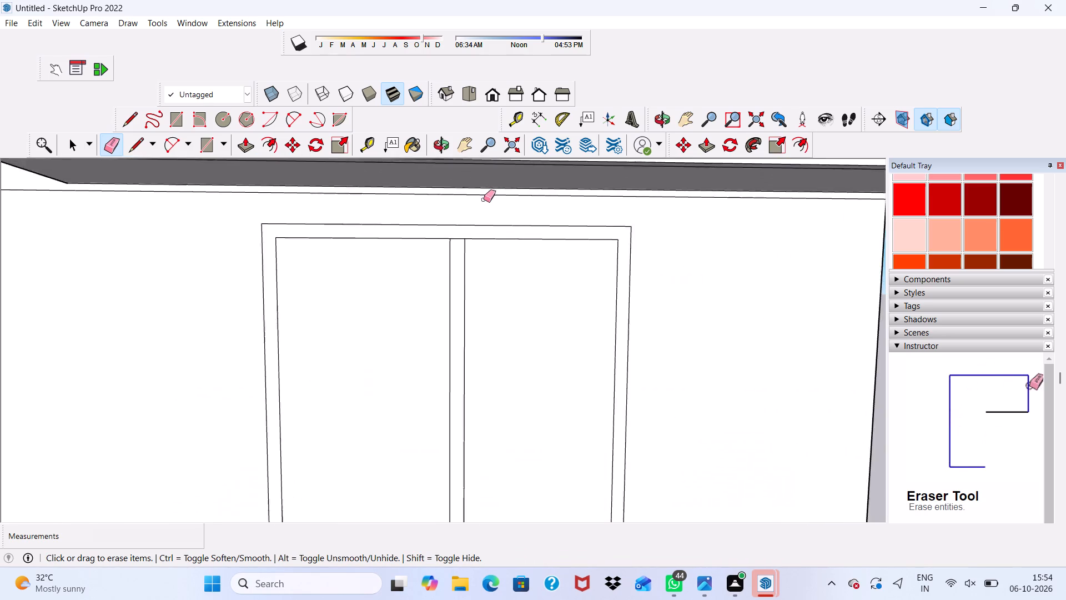
scroll(484, 199, "up", 6)
left_click_drag(457, 241, 452, 257)
key("space")
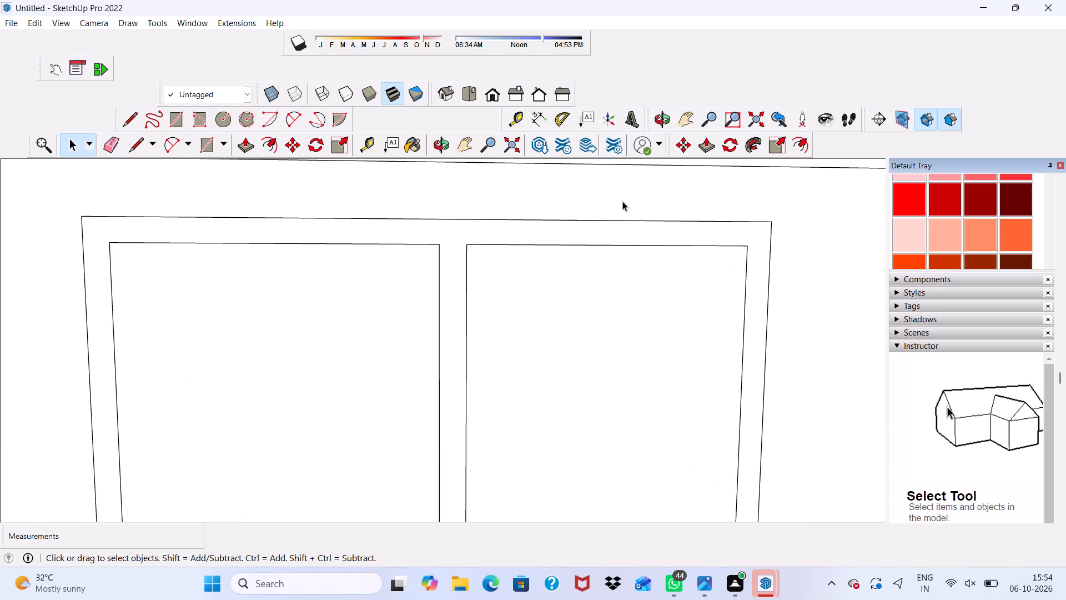
Push/Pull the frame and mullion face of the right-hand bay's third-floor window outward 3".
left_click(442, 249)
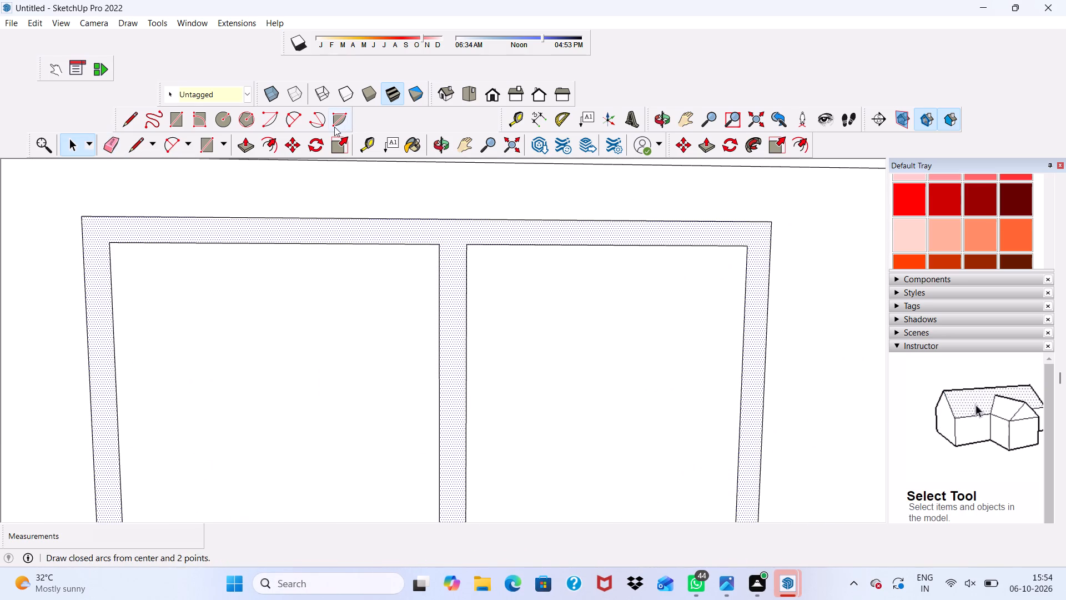
left_click(251, 153)
scroll(403, 243, "up", 2)
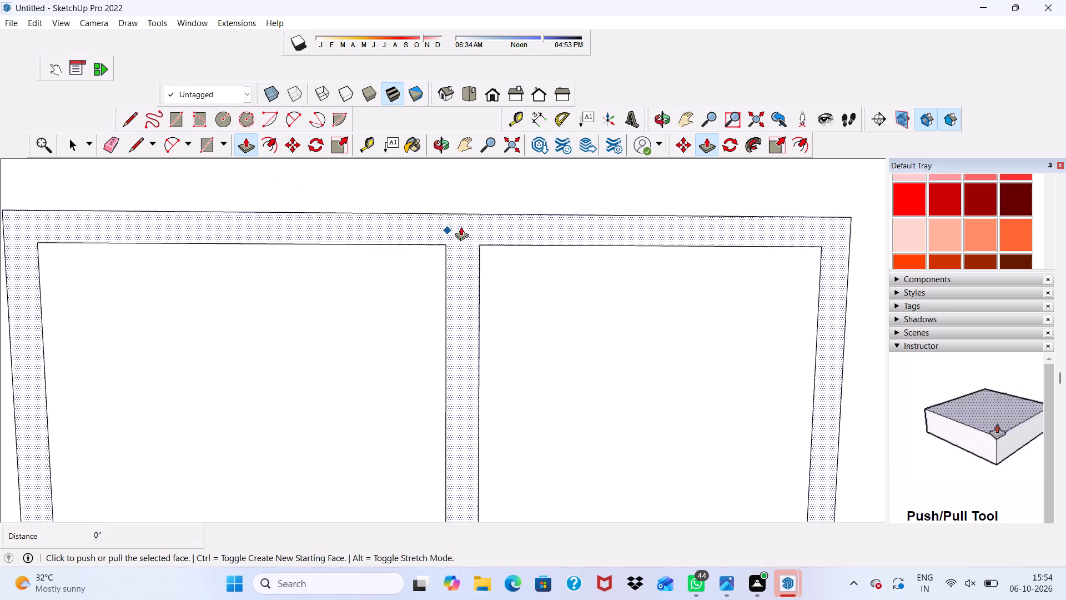
scroll(462, 221, "up", 1)
left_click(461, 221)
scroll(420, 163, "down", 3)
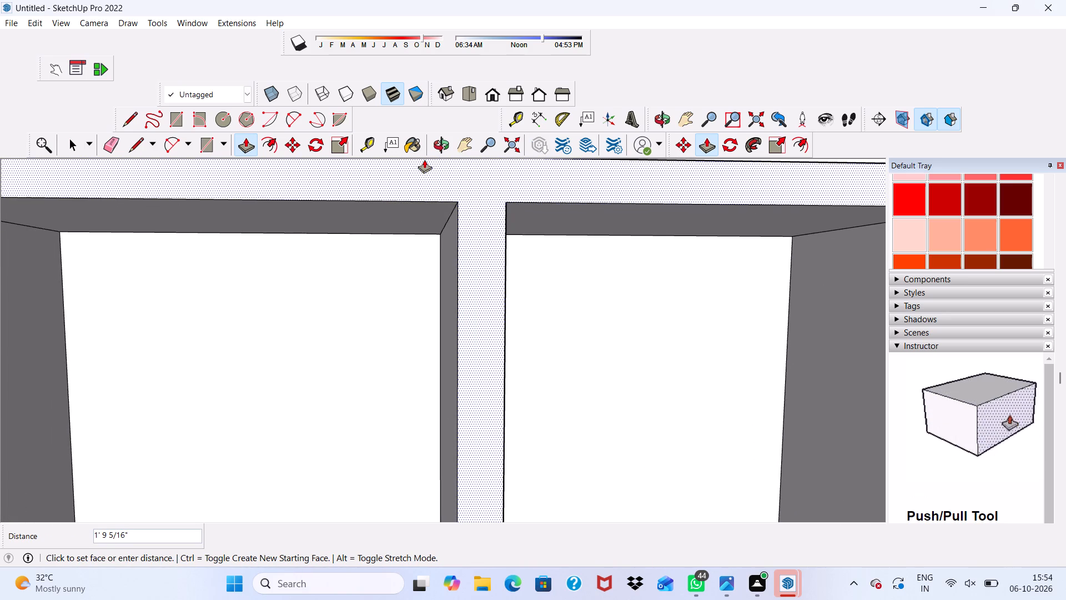
key("3")
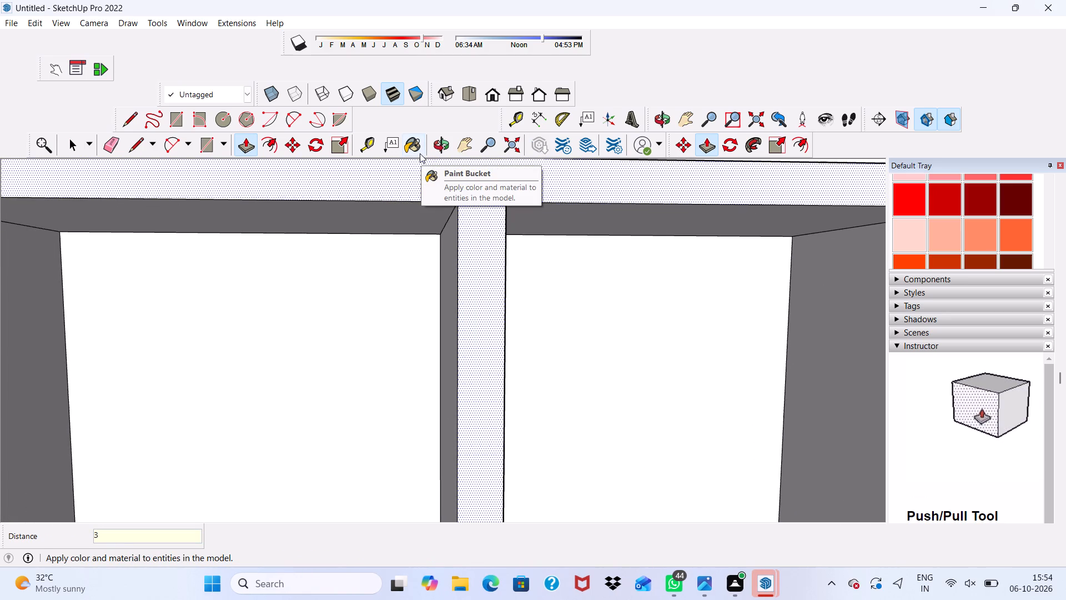
key("shift+quotedbl")
key("Return")
Inspect the raised third-floor window and the whole facade from above, below and farther away.
scroll(422, 157, "up", 1)
scroll(135, 52, "down", 2)
scroll(123, 114, "up", 3)
scroll(121, 121, "down", 2)
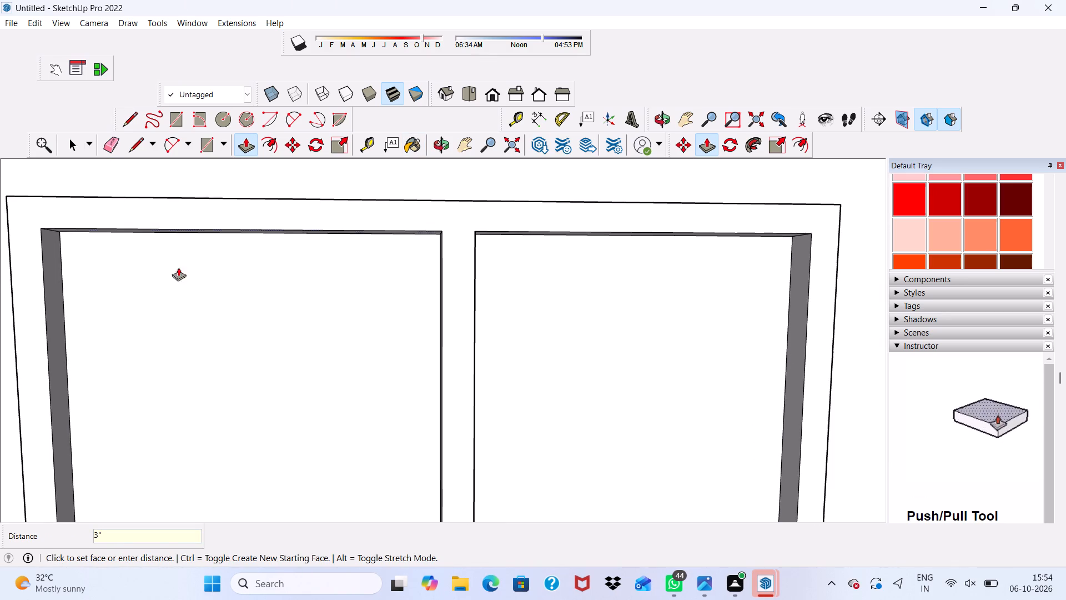
scroll(178, 267, "down", 1)
scroll(198, 316, "up", 1)
scroll(226, 308, "down", 1)
scroll(383, 198, "up", 1)
scroll(380, 212, "down", 18)
middle_click_drag(434, 217, 422, 268)
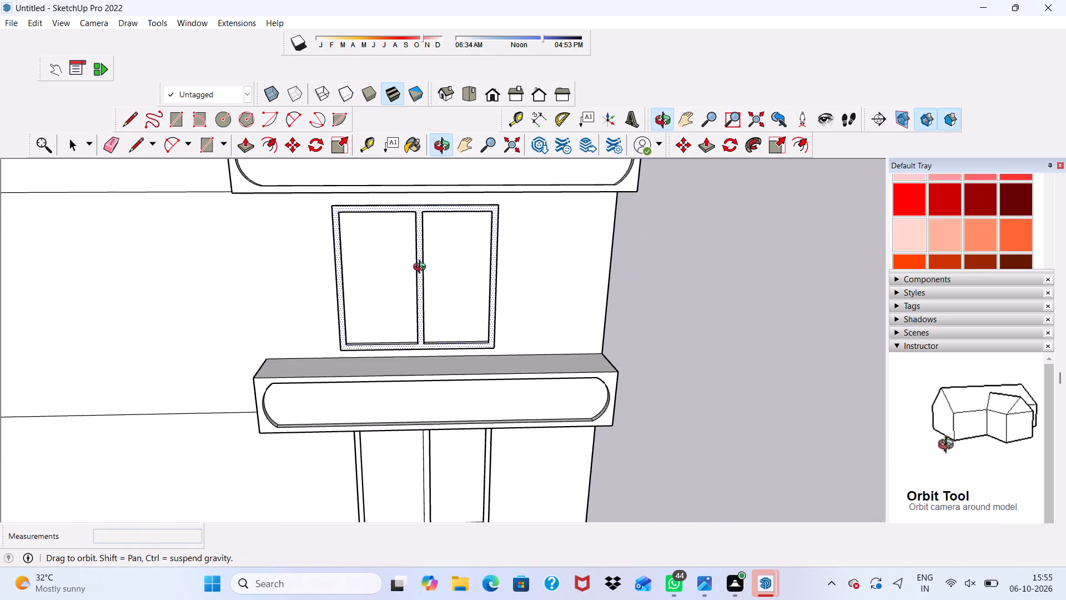
middle_click_drag(422, 268, 386, 293)
key("space")
scroll(561, 262, "down", 1)
scroll(561, 262, "up", 1)
scroll(561, 262, "down", 4)
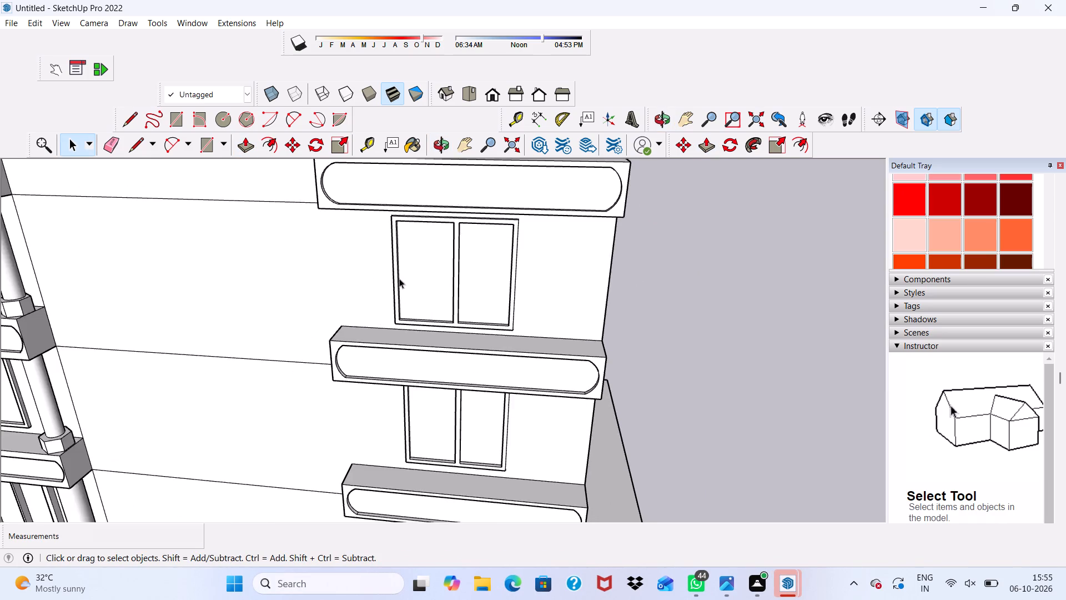
scroll(399, 278, "down", 5)
scroll(453, 254, "up", 1)
scroll(453, 254, "down", 2)
middle_click_drag(474, 262, 465, 148)
scroll(462, 157, "up", 1)
scroll(404, 163, "down", 11)
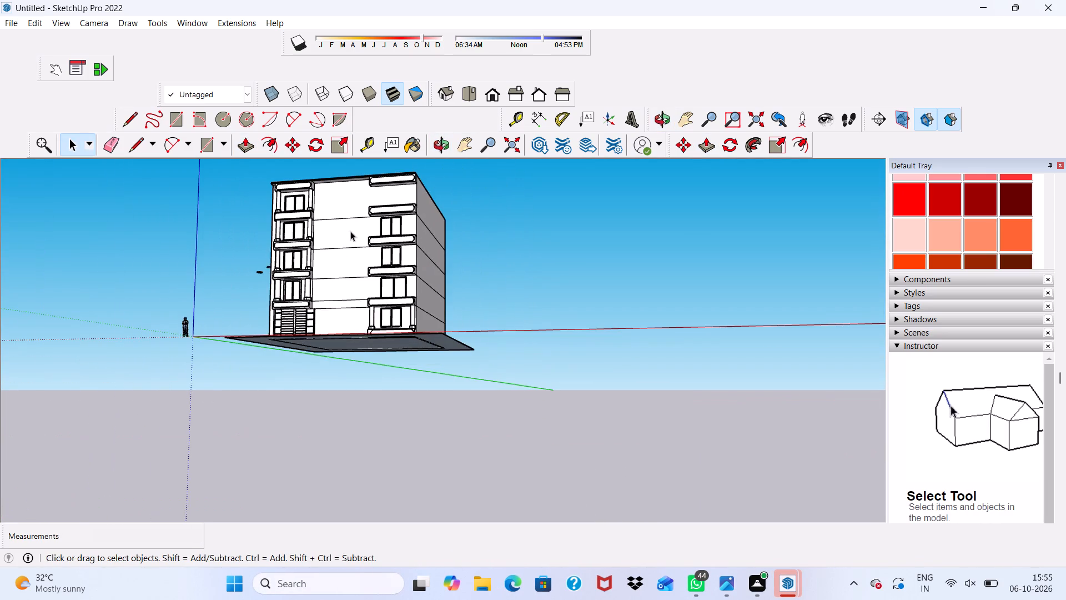
Draw a window rectangle about 6' 7 11/16" square on the top-floor wall of the right-hand bay, between its two ledges.
scroll(375, 173, "up", 16)
middle_click_drag(378, 174, 380, 121)
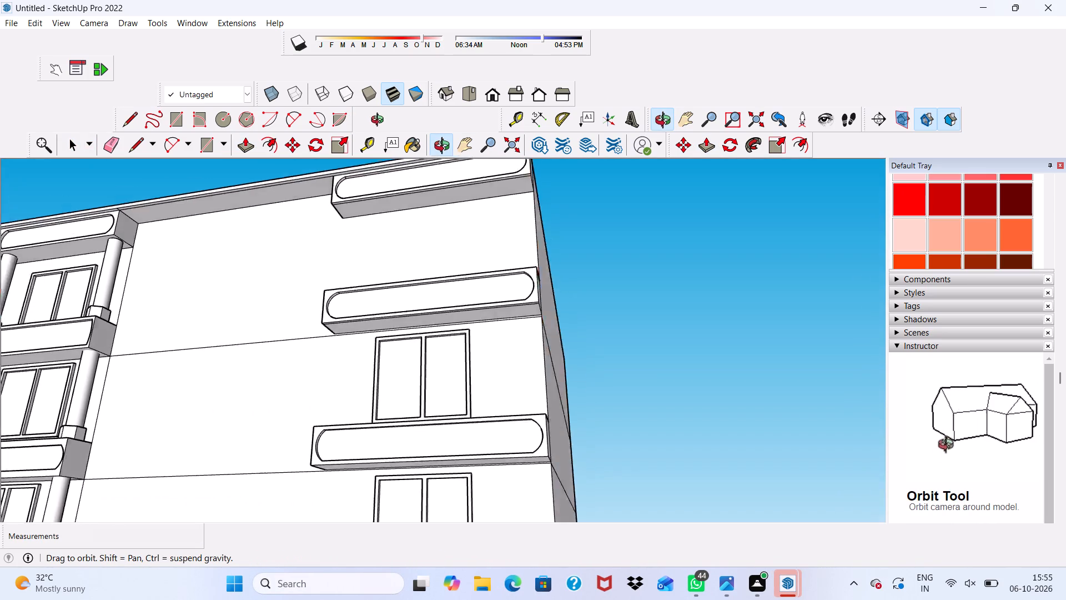
middle_click_drag(380, 121, 393, 137)
scroll(398, 139, "up", 5)
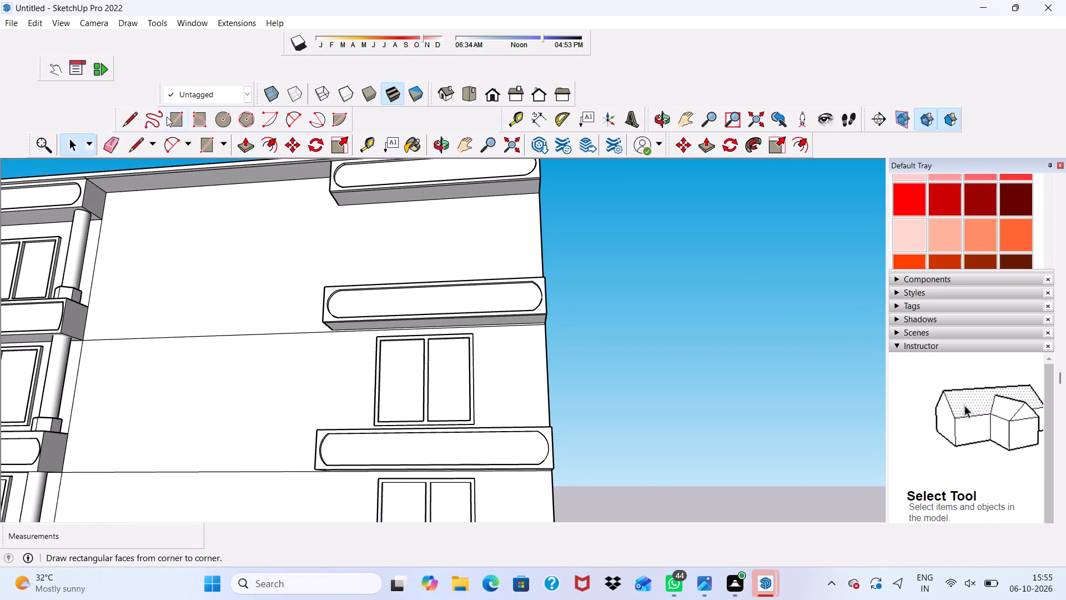
left_click(167, 116)
middle_click_drag(332, 198, 349, 214)
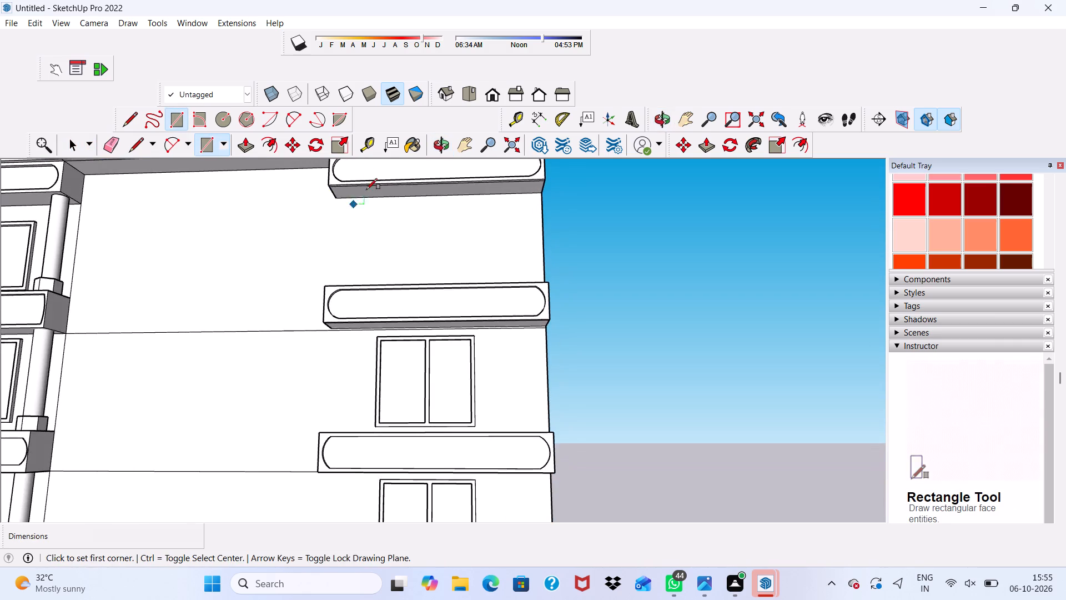
scroll(368, 181, "up", 1)
scroll(369, 183, "down", 7)
middle_click_drag(438, 242, 446, 304)
scroll(446, 304, "down", 1)
scroll(429, 256, "up", 4)
middle_click_drag(403, 224, 401, 224)
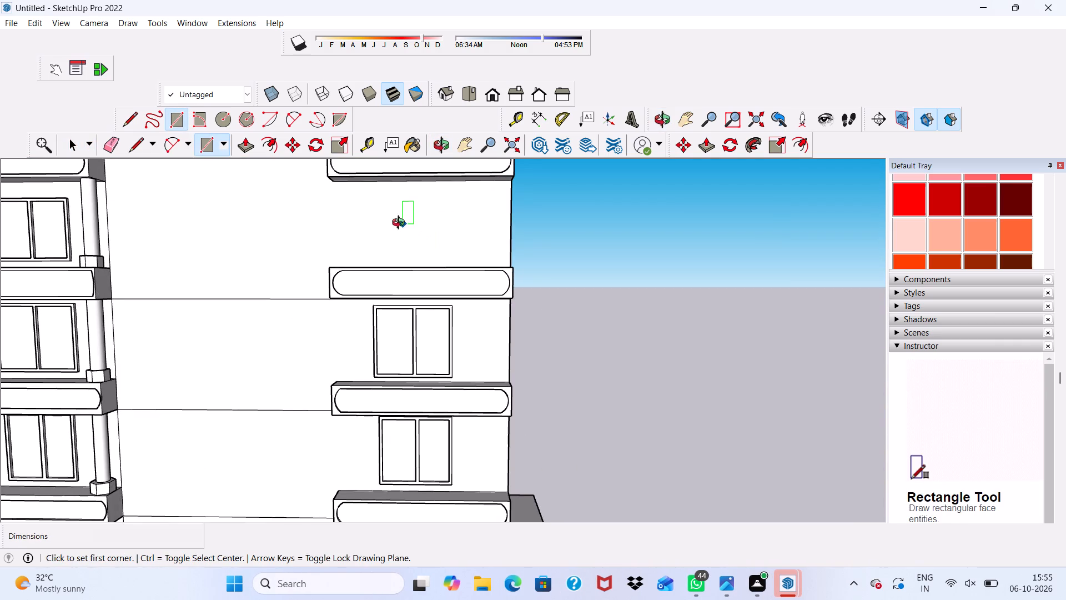
middle_click_drag(401, 224, 396, 207)
scroll(393, 186, "up", 4)
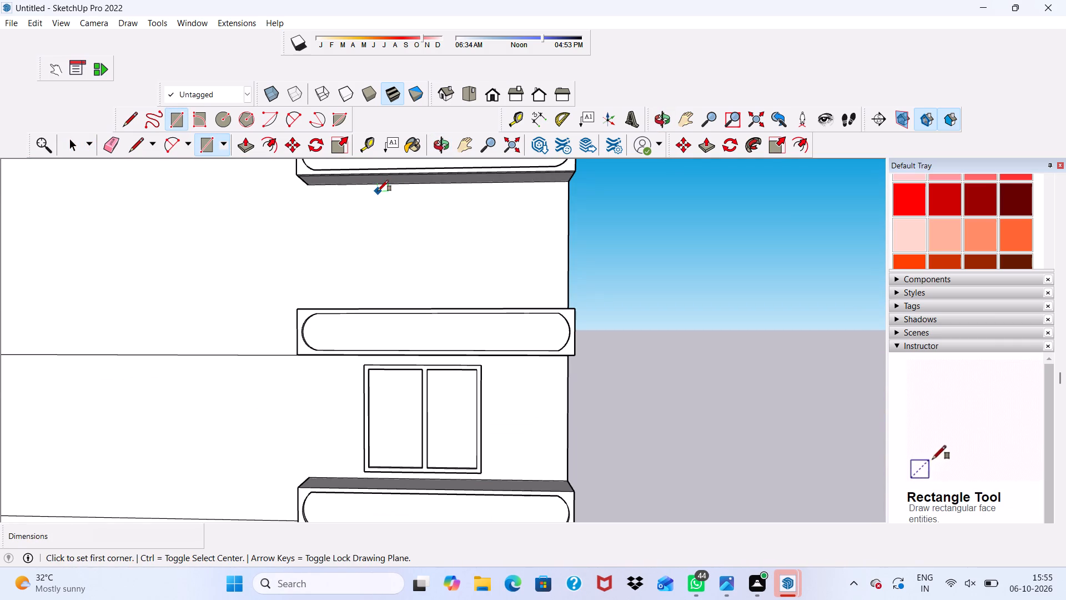
left_click(378, 189)
scroll(395, 224, "down", 3)
middle_click_drag(456, 278, 456, 279)
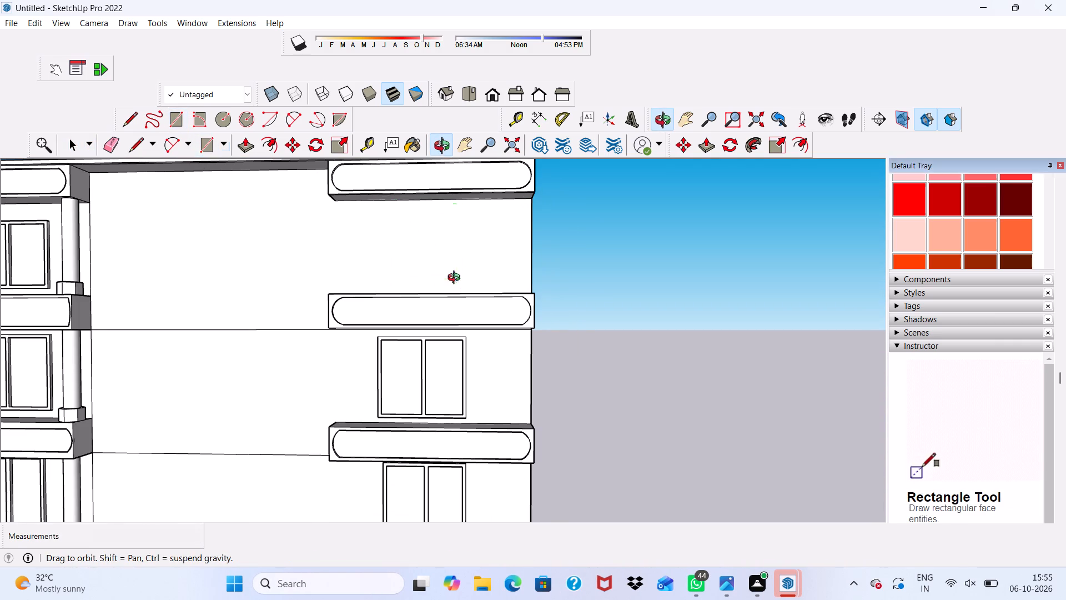
middle_click_drag(456, 279, 461, 321)
scroll(466, 294, "up", 3)
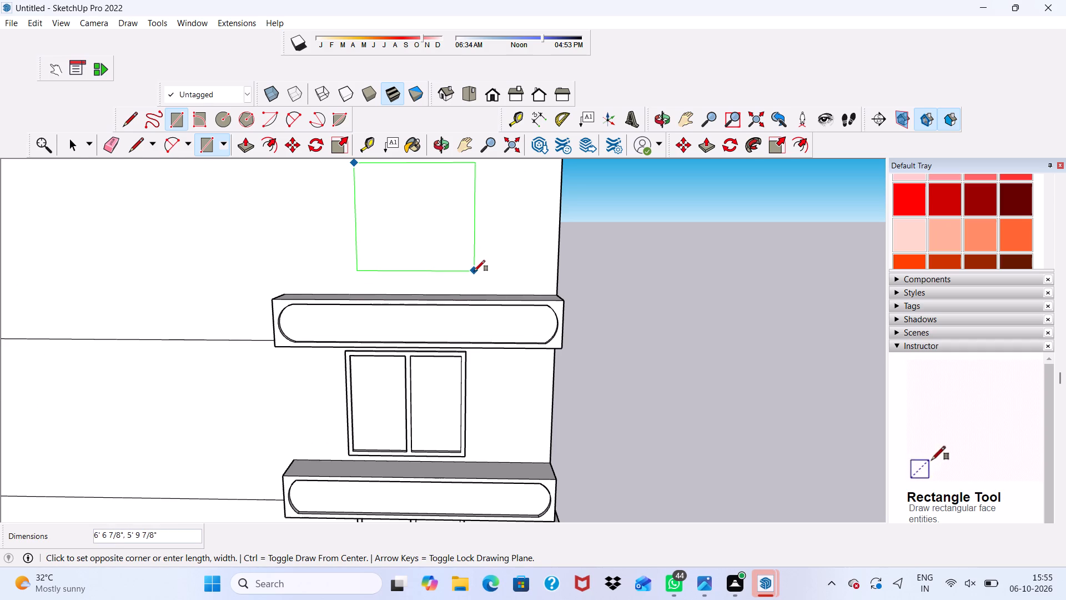
left_click(475, 283)
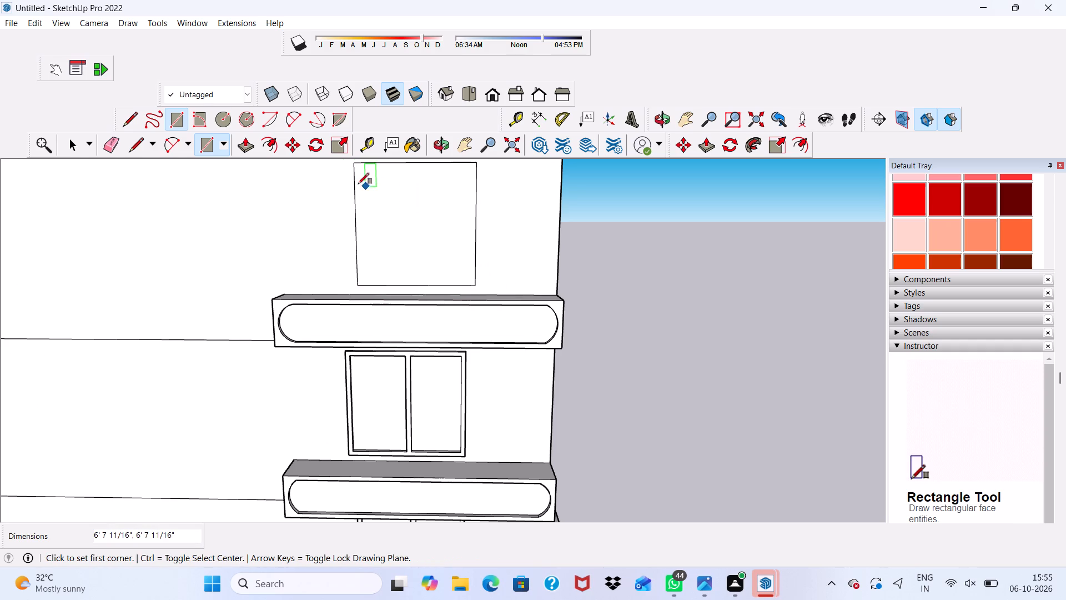
Offset the top-floor window rectangle's edges 3" inward to form the frame.
left_click(274, 139)
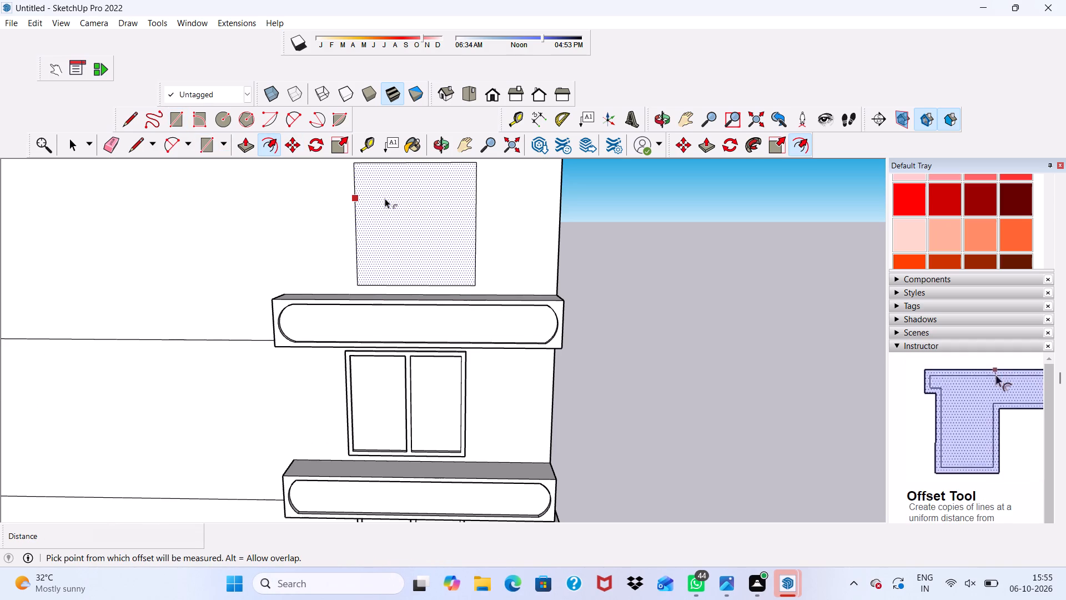
left_click(385, 198)
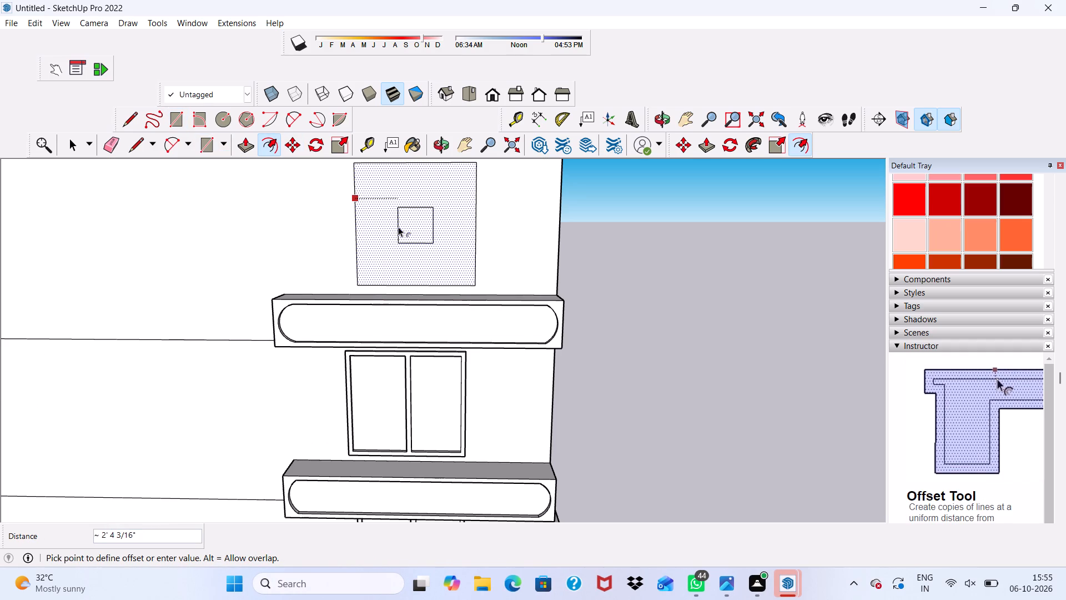
key("3")
key("shift+quotedbl")
key("Return")
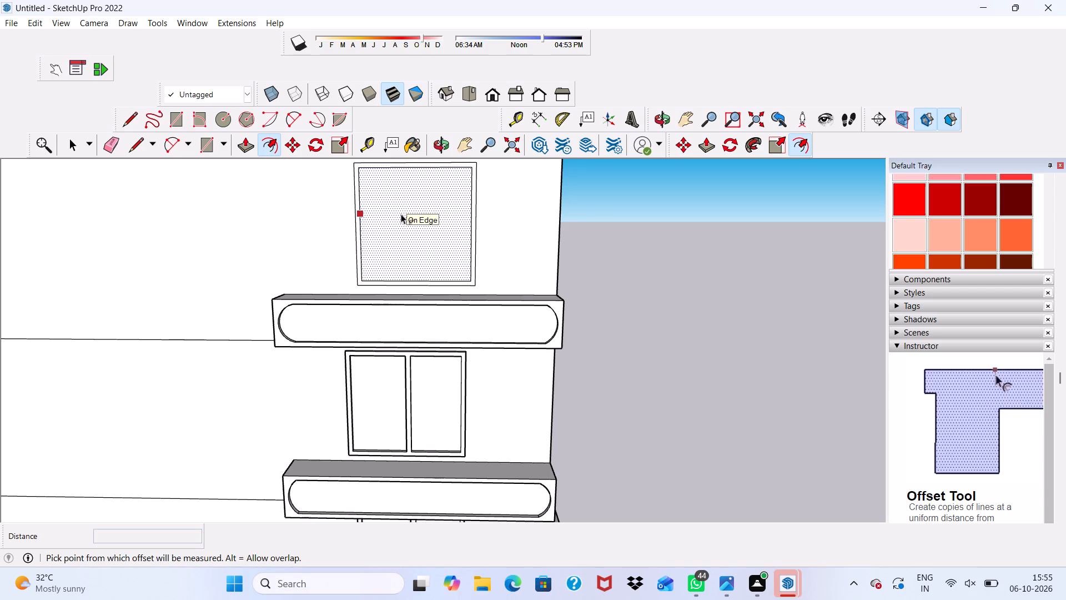
key("space")
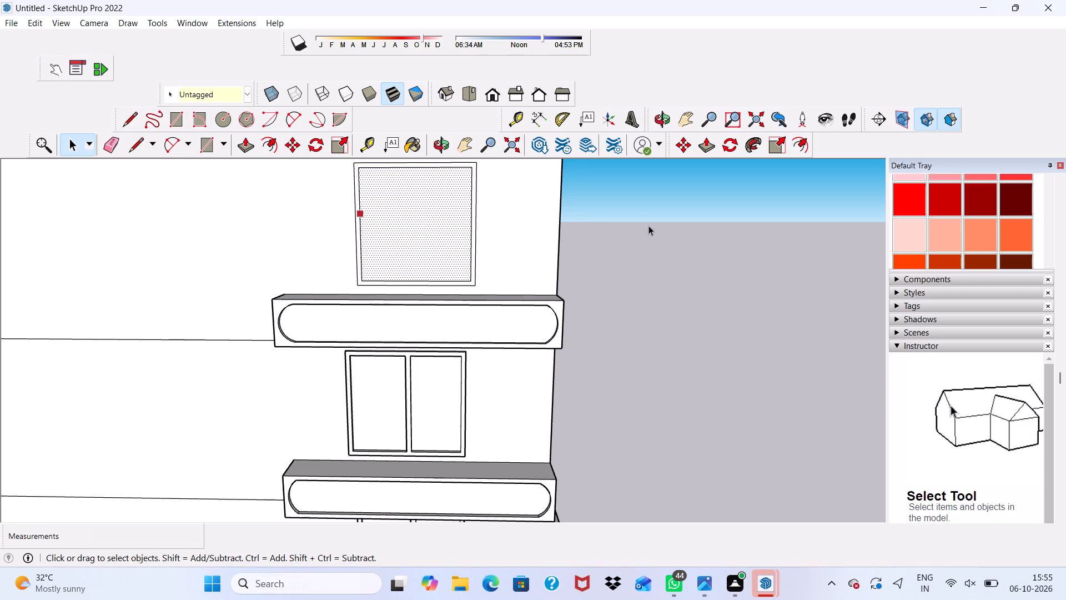
left_click(648, 226)
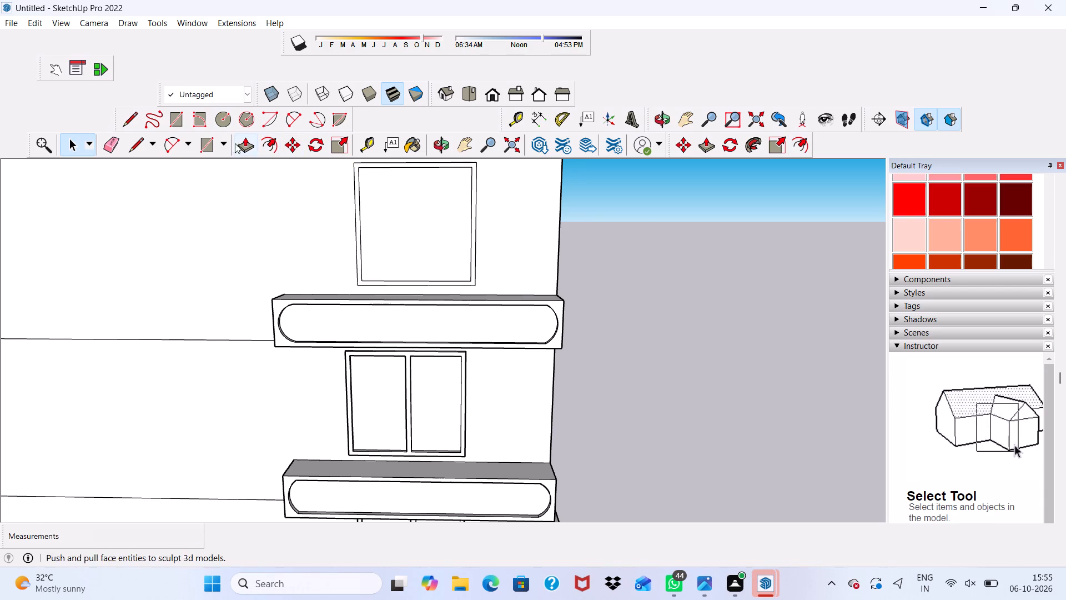
Draw a mullion rectangle about 2 15/16" wide by 6' 1 11/16" from the midpoint of the frame's upper inner edge to its lower inner edge.
left_click(180, 123)
scroll(404, 176, "up", 3)
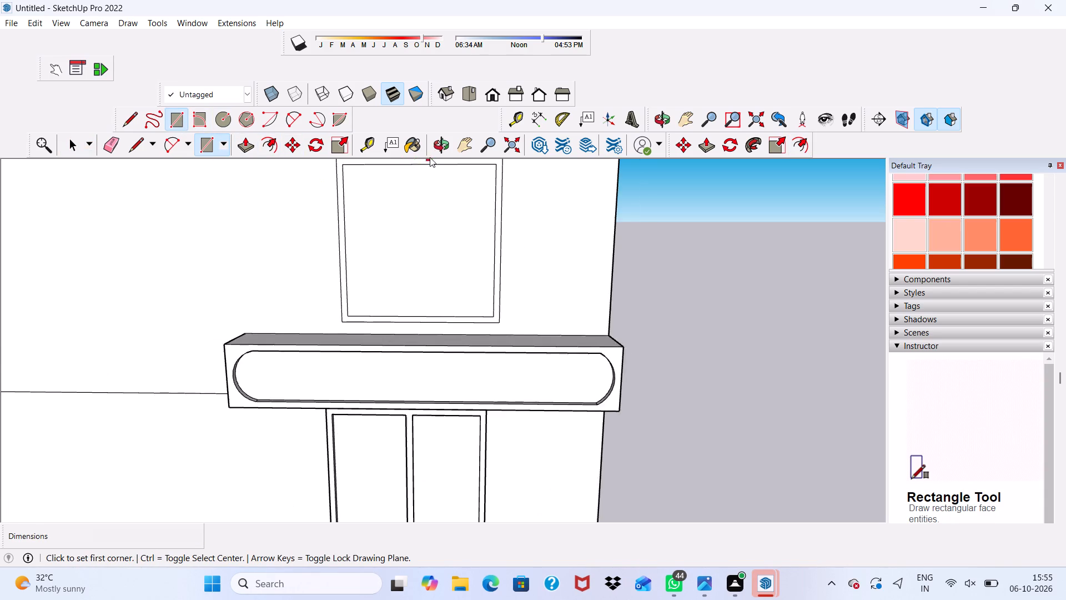
scroll(430, 157, "up", 1)
scroll(430, 157, "down", 5)
scroll(427, 172, "up", 4)
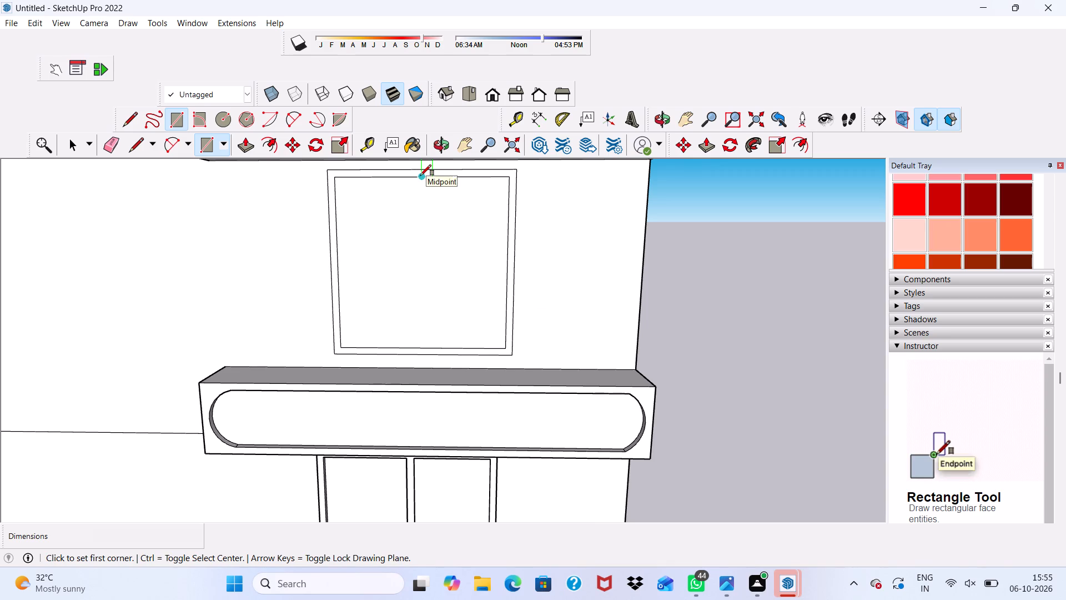
left_click(420, 176)
scroll(432, 203, "down", 1)
scroll(460, 240, "down", 2)
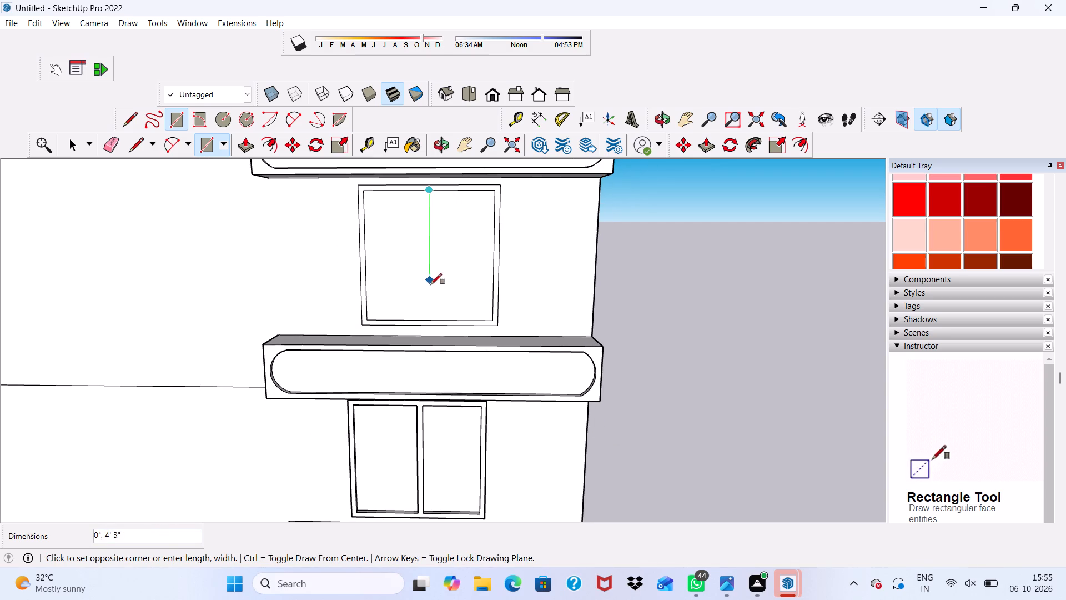
scroll(439, 300, "up", 3)
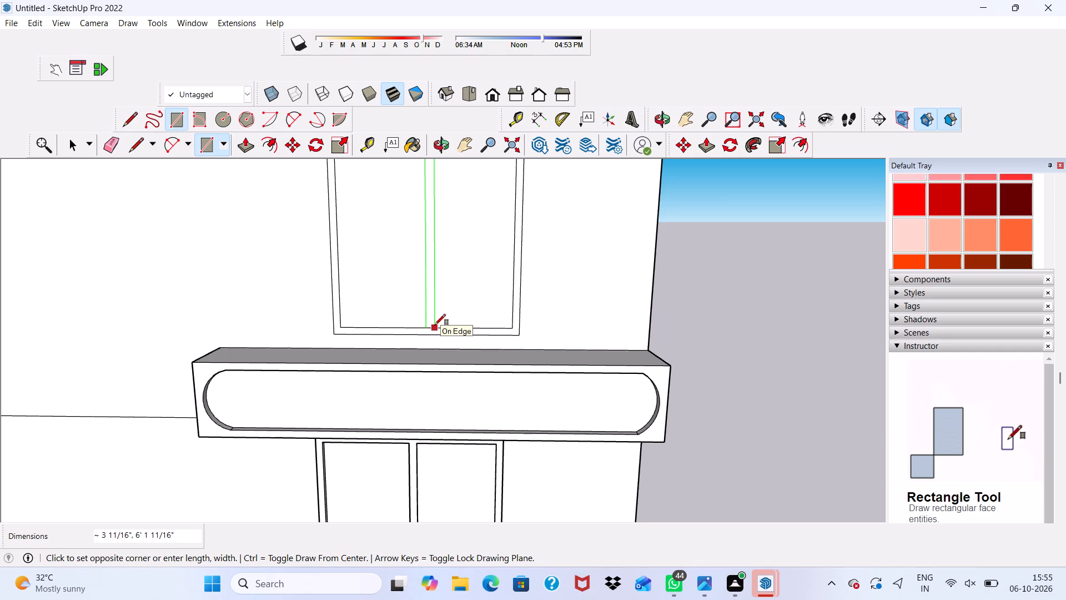
scroll(435, 325, "up", 6)
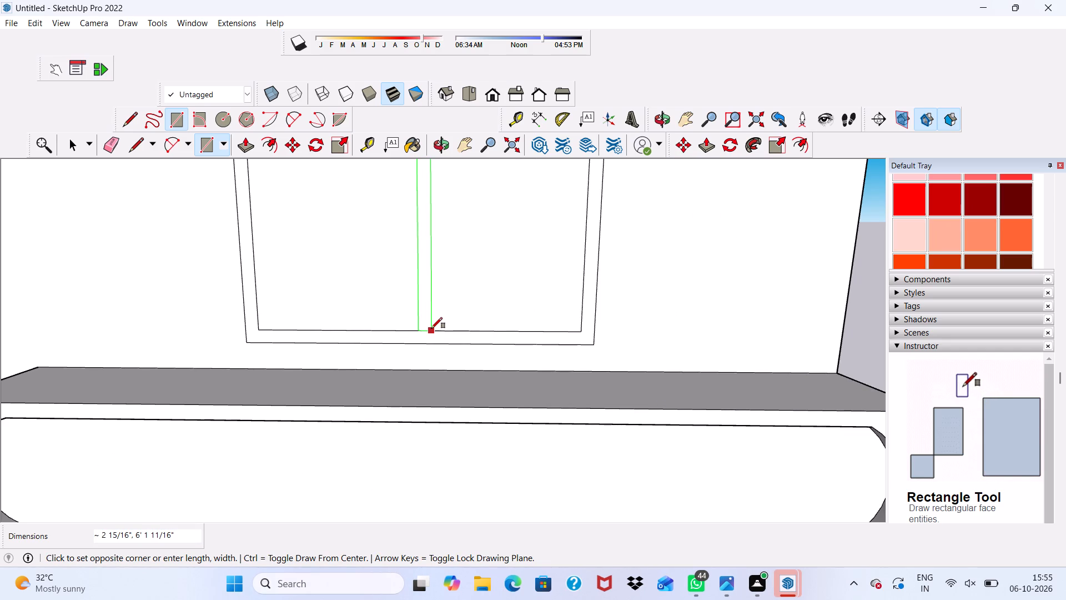
left_click(431, 328)
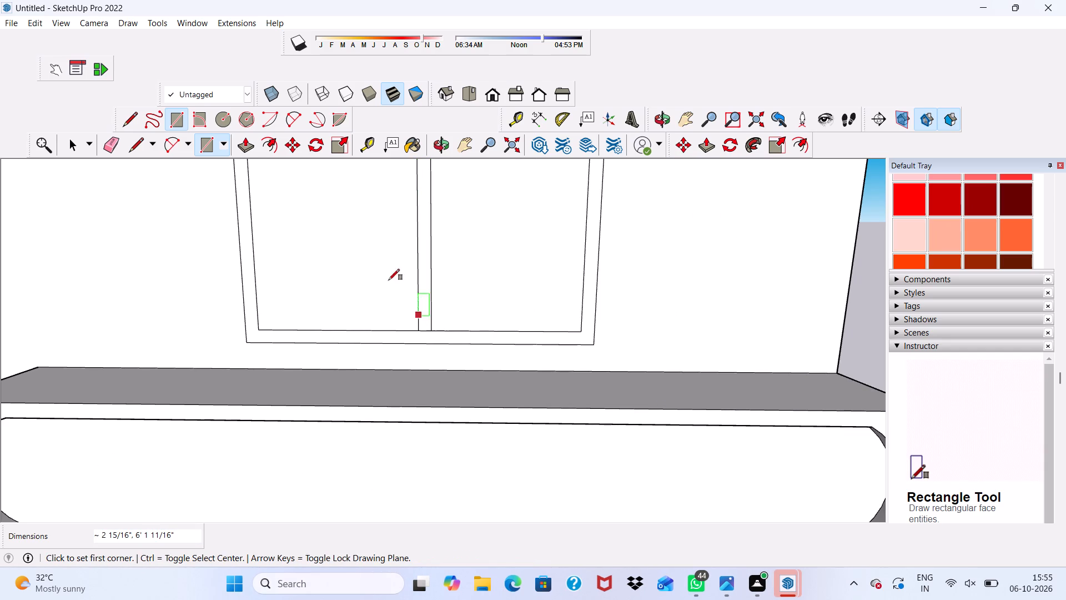
Erase the short line segments at the mullion's bottom and top ends so the mullion and frame form one face.
left_click(113, 146)
scroll(311, 287, "up", 6)
left_click(473, 348)
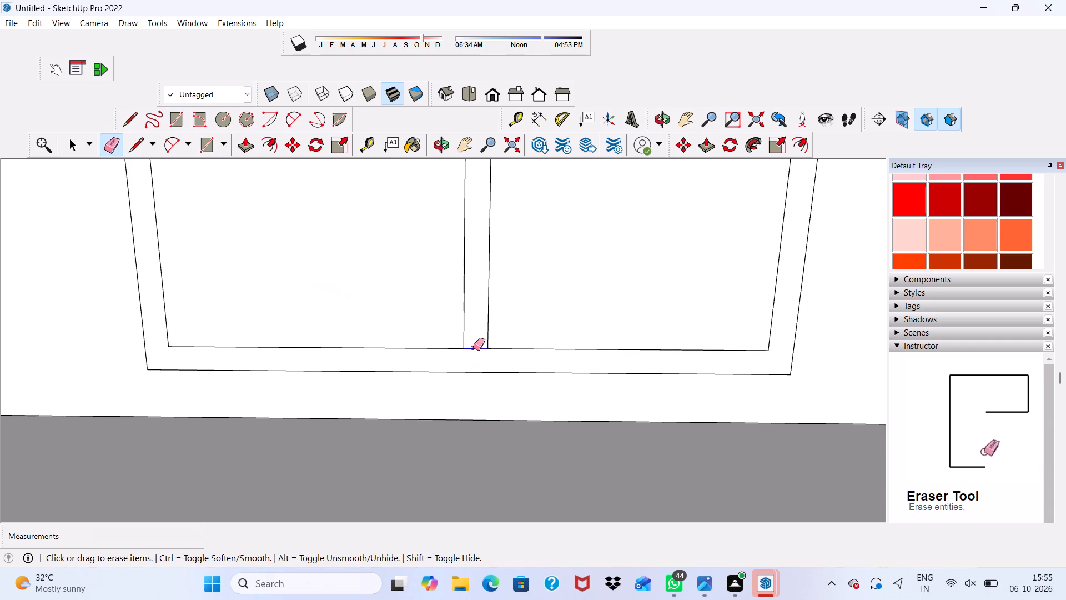
scroll(472, 348, "down", 12)
scroll(471, 344, "up", 1)
scroll(471, 344, "down", 7)
scroll(479, 234, "up", 14)
left_click(460, 248)
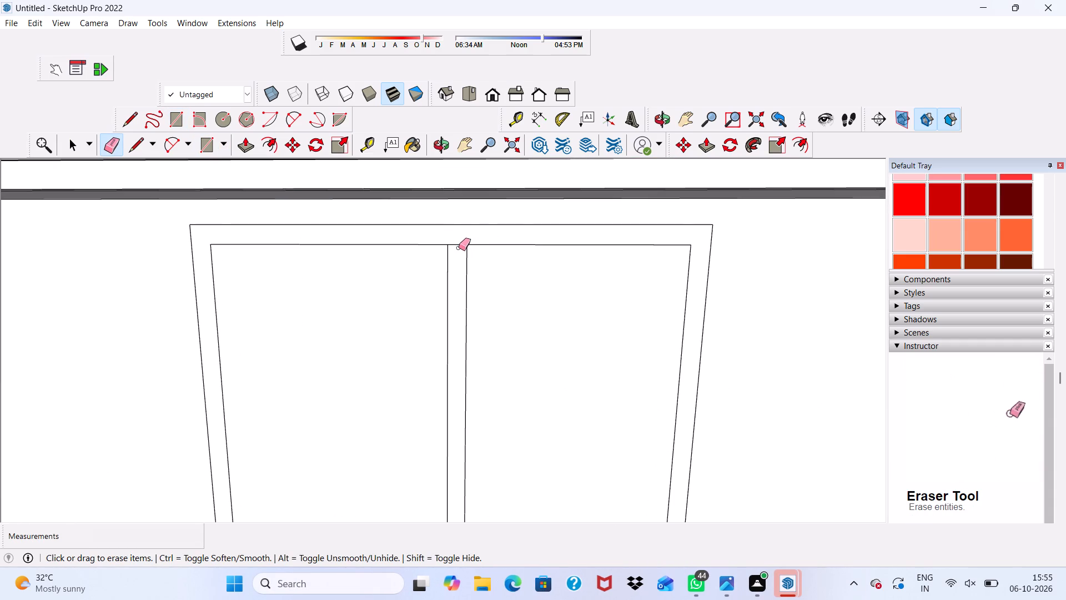
scroll(455, 234, "up", 8)
left_click_drag(455, 257, 461, 273)
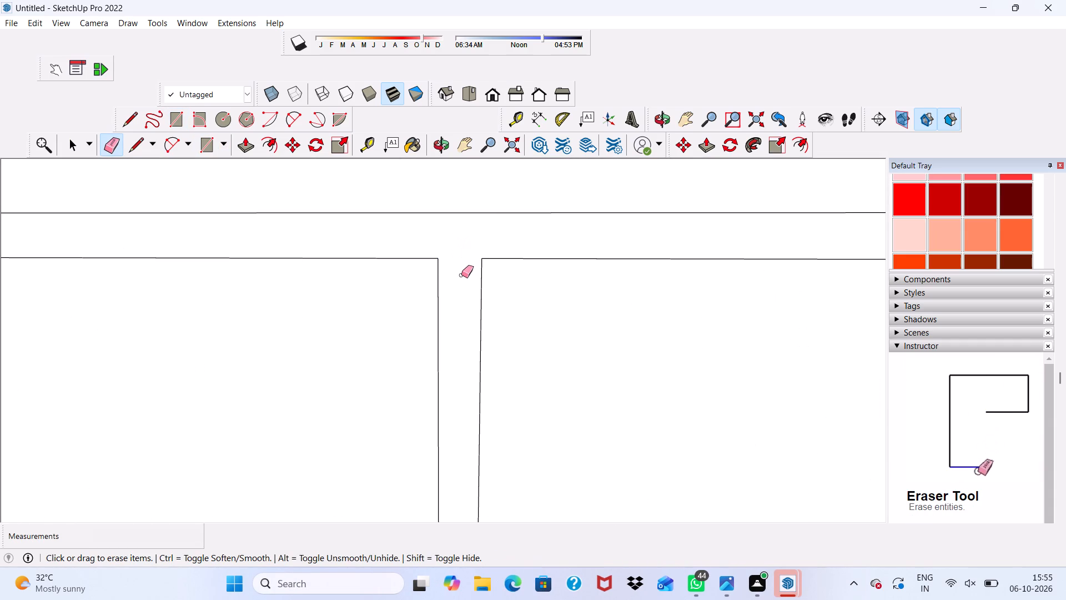
Push/Pull the frame and mullion face of the right-hand bay's top-floor window outward 3".
key("space")
left_click(462, 277)
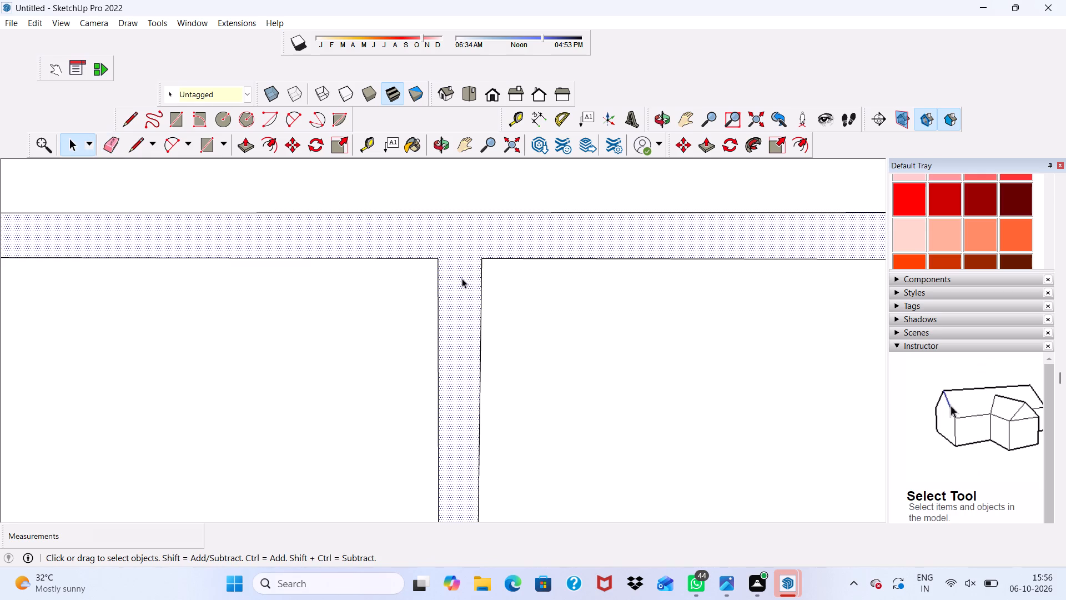
left_click(248, 148)
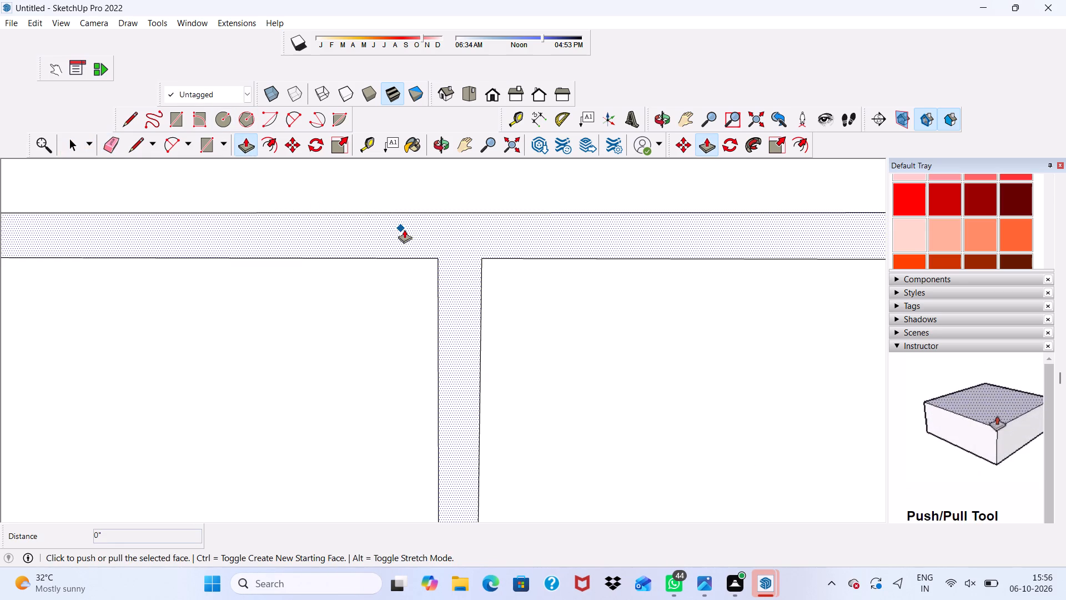
left_click(419, 237)
scroll(283, 198, "down", 12)
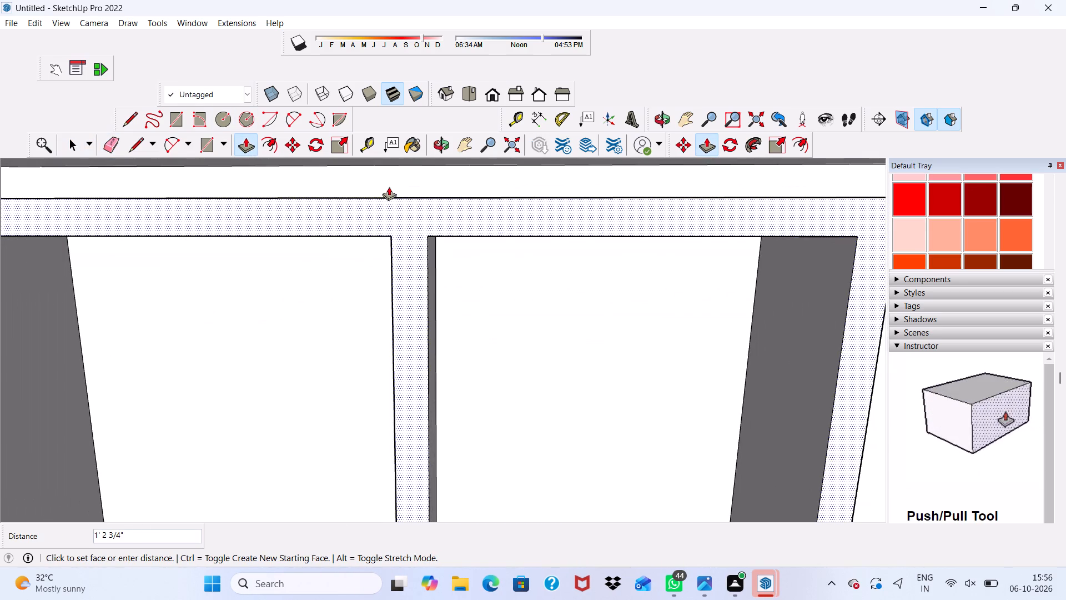
key("3")
key("shift+quotedbl")
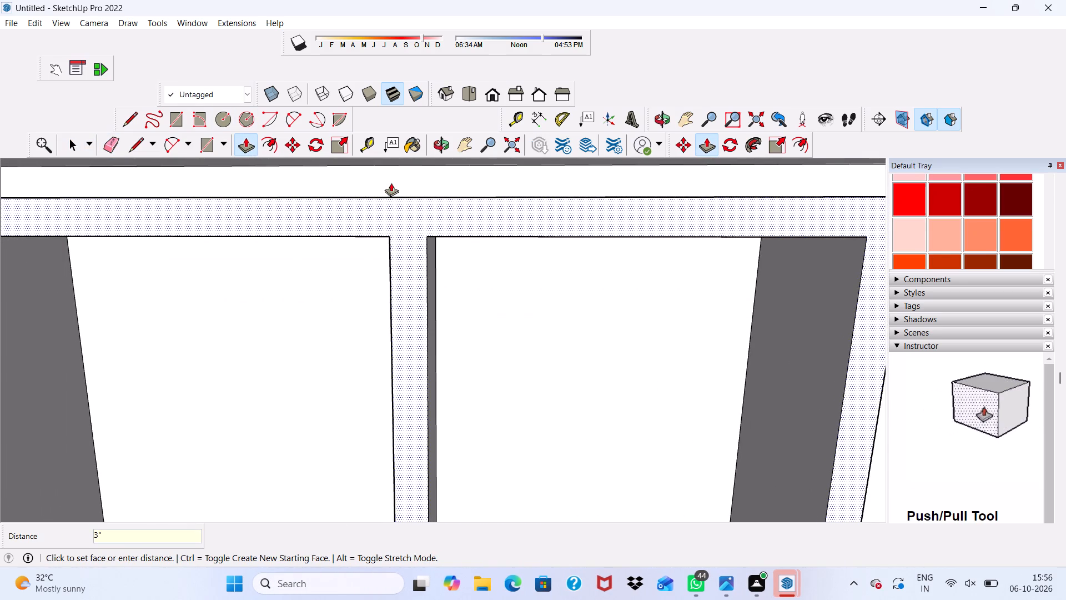
key("Return")
Inspect the raised top-floor window and the whole facade from the side, below, above and farther away.
scroll(391, 184, "down", 13)
scroll(393, 196, "up", 1)
scroll(393, 197, "down", 9)
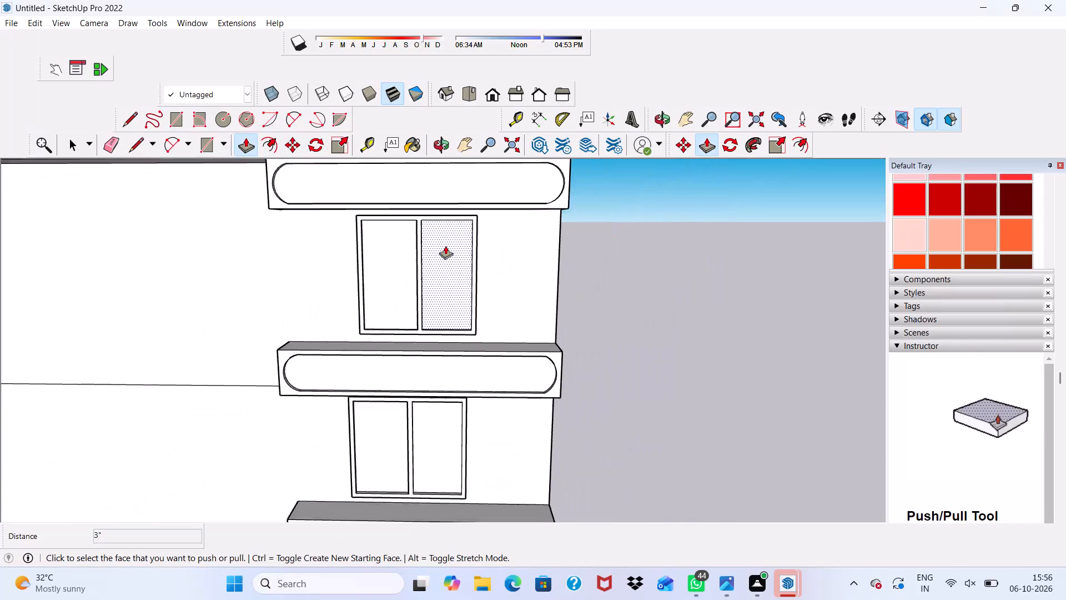
scroll(445, 246, "down", 2)
middle_click_drag(450, 255, 203, 284)
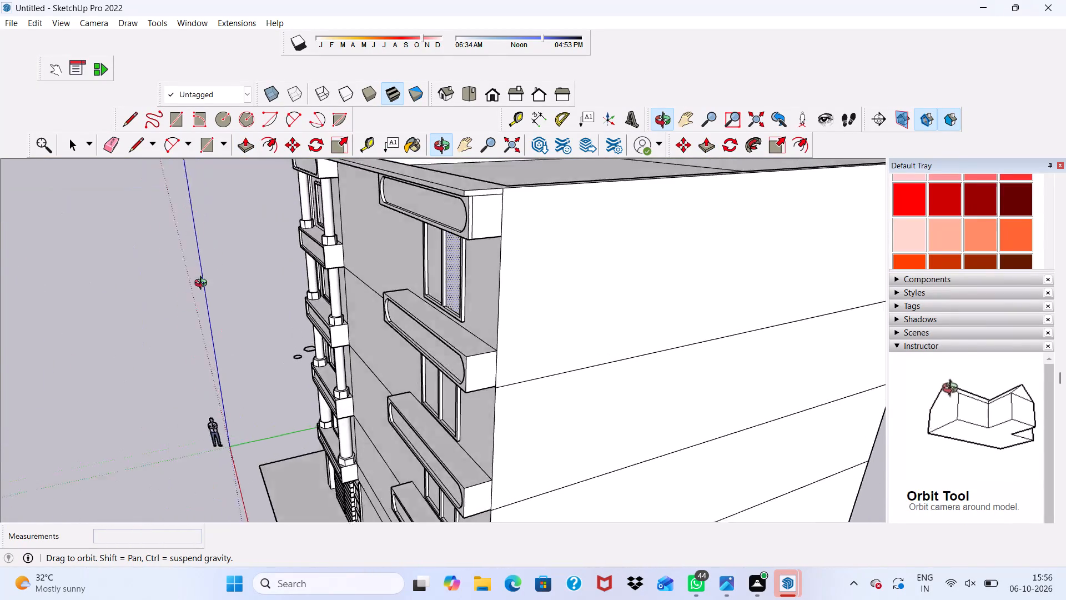
middle_click_drag(203, 284, 485, 257)
scroll(529, 287, "up", 1)
scroll(566, 267, "down", 1)
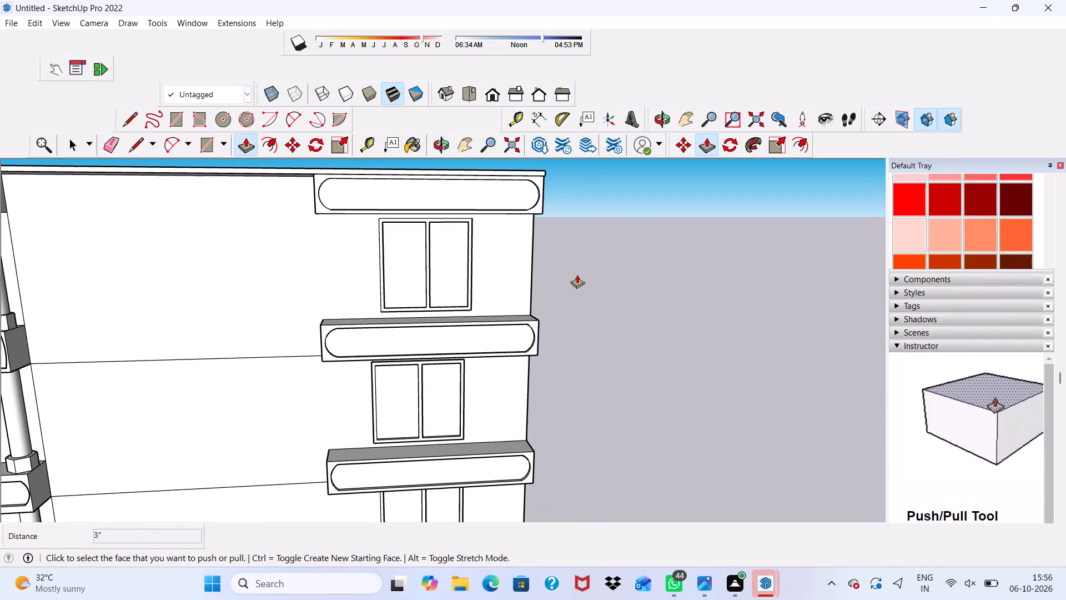
key("space")
scroll(577, 274, "down", 2)
scroll(515, 279, "down", 2)
left_click(797, 236)
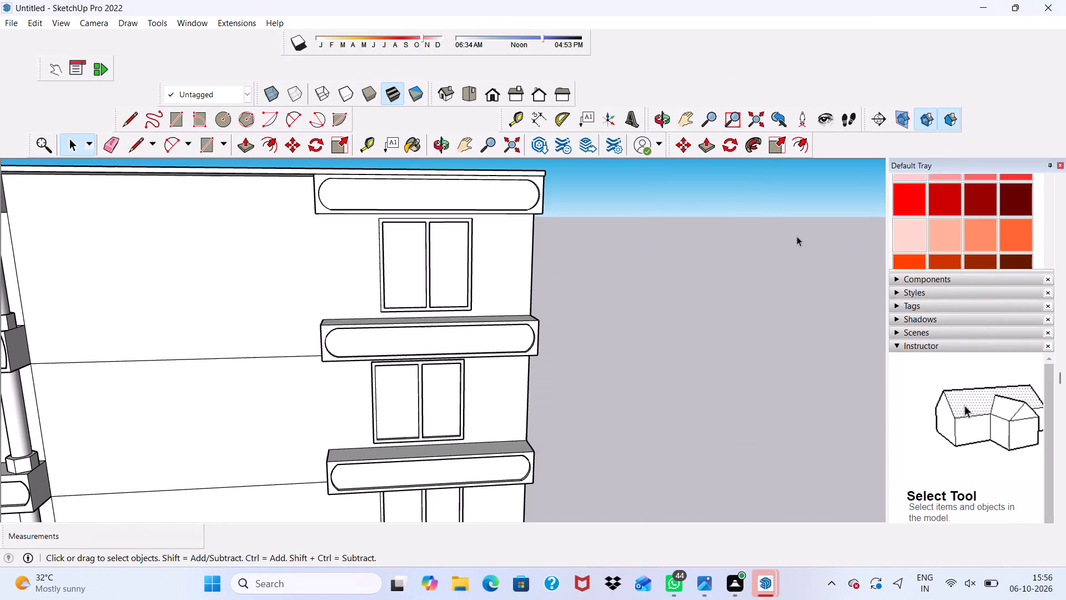
scroll(569, 282, "down", 7)
middle_click_drag(479, 324, 426, 228)
scroll(422, 233, "down", 2)
scroll(429, 251, "up", 1)
scroll(432, 256, "down", 1)
scroll(434, 257, "up", 1)
scroll(444, 259, "down", 3)
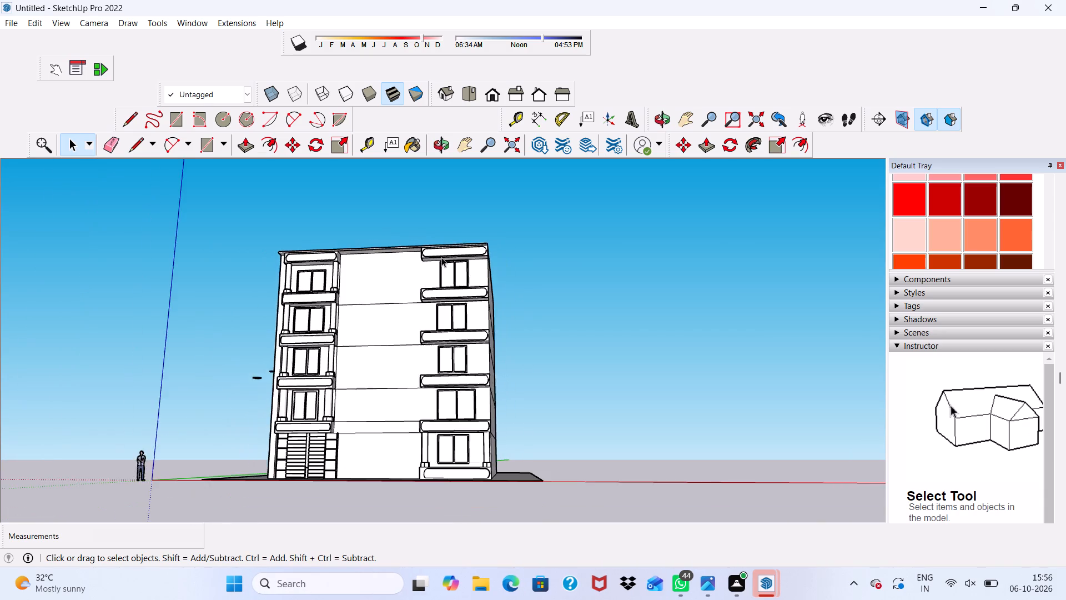
scroll(441, 257, "down", 5)
middle_click_drag(442, 283, 407, 379)
scroll(403, 279, "up", 14)
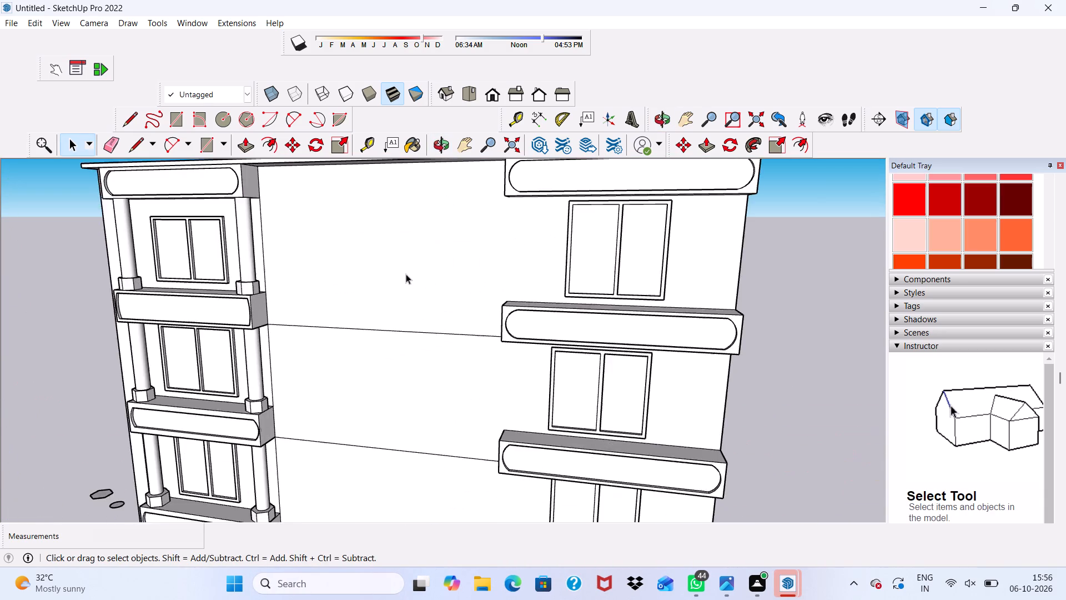
scroll(406, 274, "down", 3)
middle_click_drag(406, 274, 466, 228)
scroll(560, 277, "up", 1)
scroll(555, 241, "down", 3)
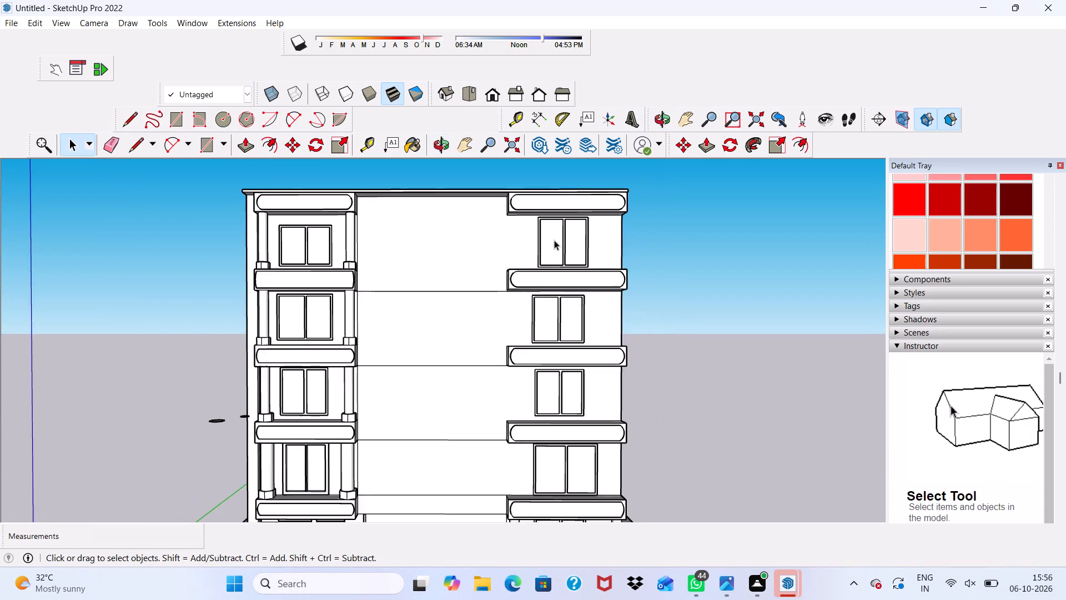
scroll(554, 240, "down", 2)
middle_click_drag(546, 229, 492, 250)
scroll(487, 243, "up", 3)
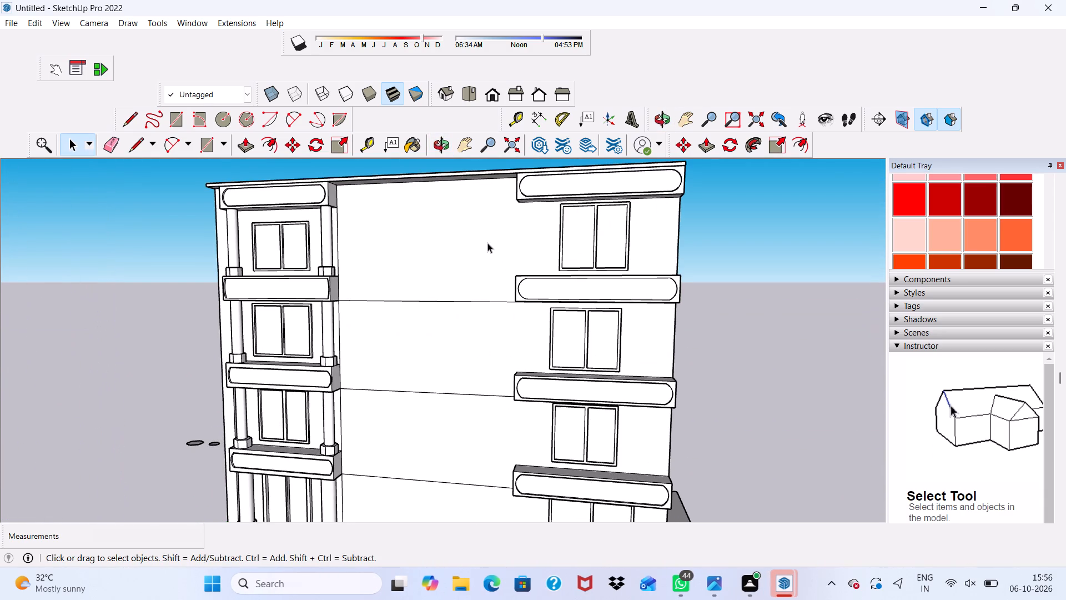
scroll(487, 243, "down", 8)
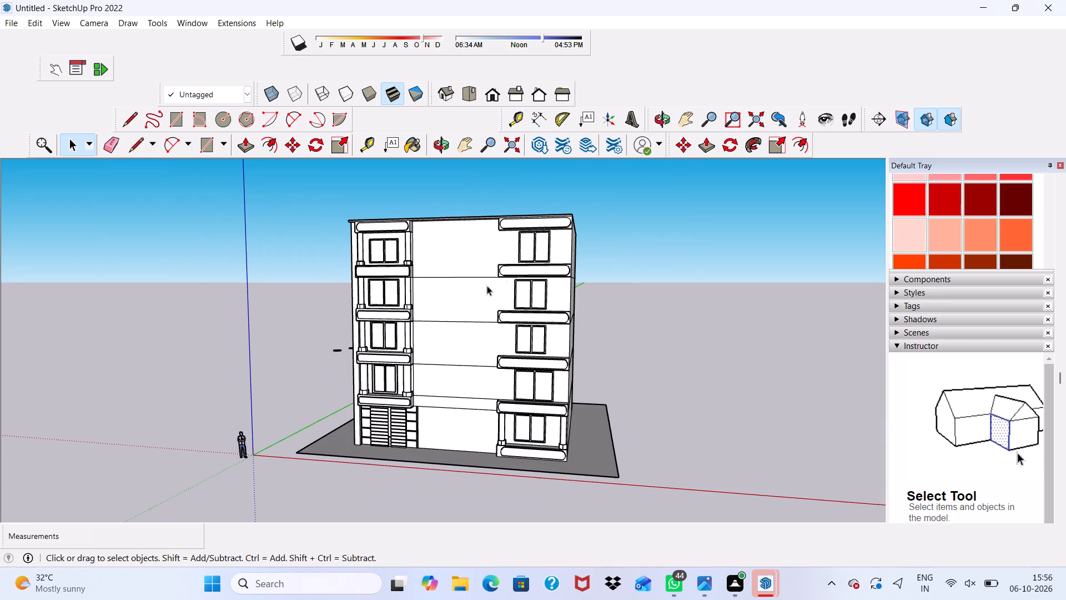
Inspect the whole facade and both window bays from above, from the front and closer in.
middle_click_drag(501, 275, 552, 299)
scroll(555, 280, "up", 6)
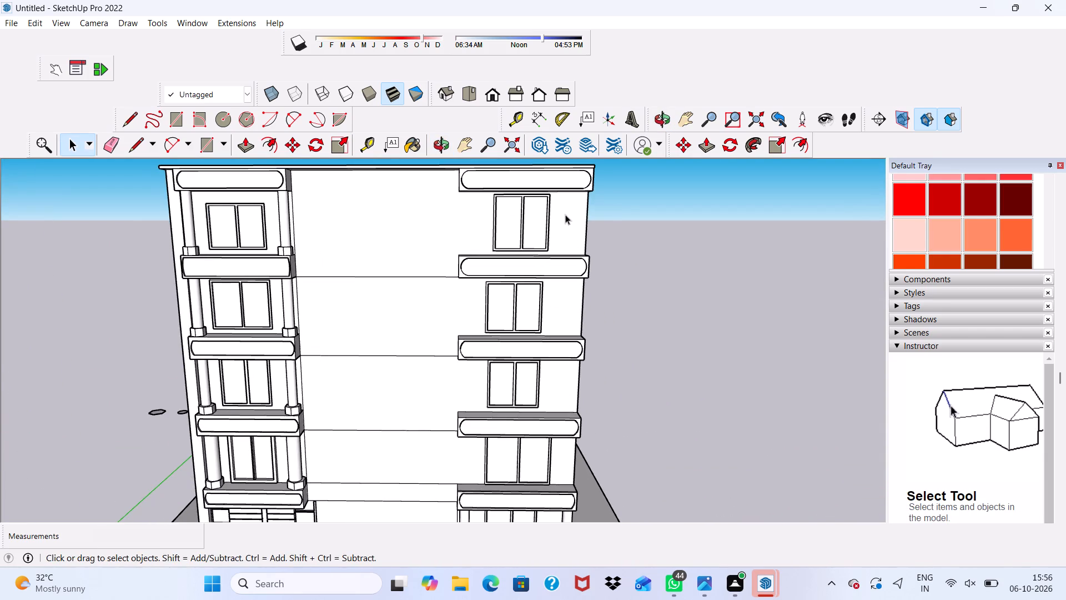
middle_click_drag(576, 251, 579, 307)
scroll(567, 287, "down", 5)
scroll(550, 210, "down", 2)
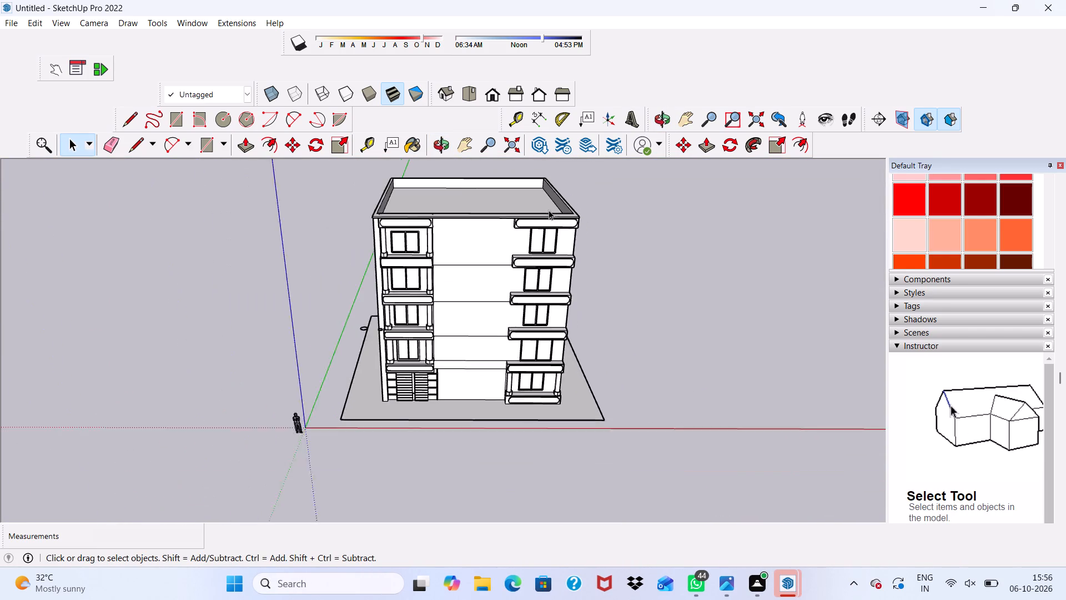
scroll(549, 210, "down", 2)
scroll(543, 280, "down", 3)
scroll(543, 281, "up", 1)
scroll(544, 280, "down", 1)
scroll(545, 338, "up", 5)
scroll(529, 379, "down", 1)
scroll(529, 379, "up", 2)
scroll(526, 377, "down", 2)
middle_click_drag(515, 364, 515, 322)
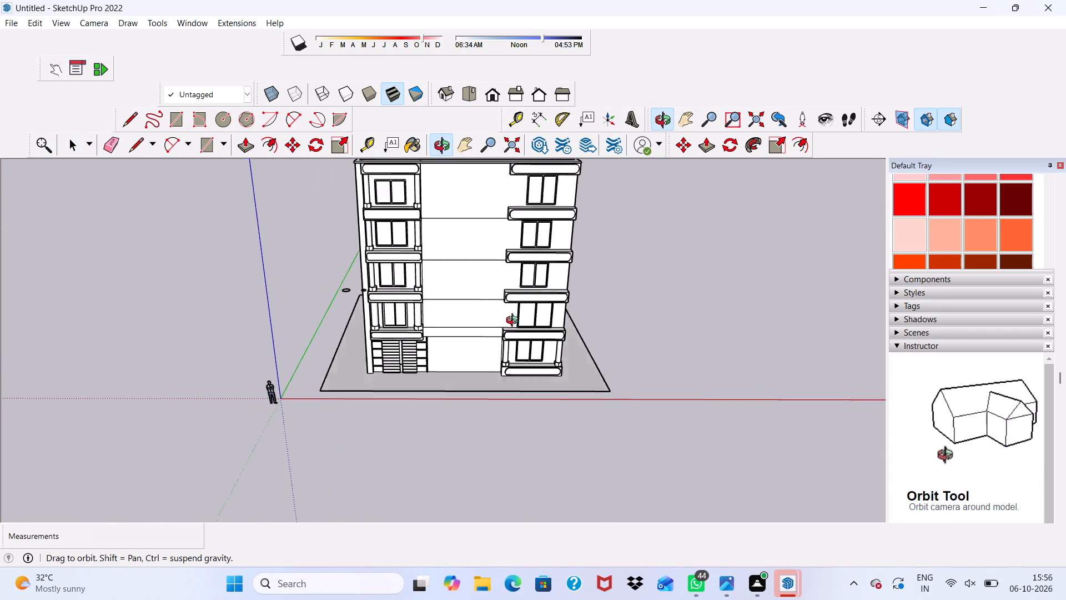
middle_click_drag(515, 322, 516, 291)
scroll(516, 291, "up", 10)
middle_click_drag(528, 330, 526, 367)
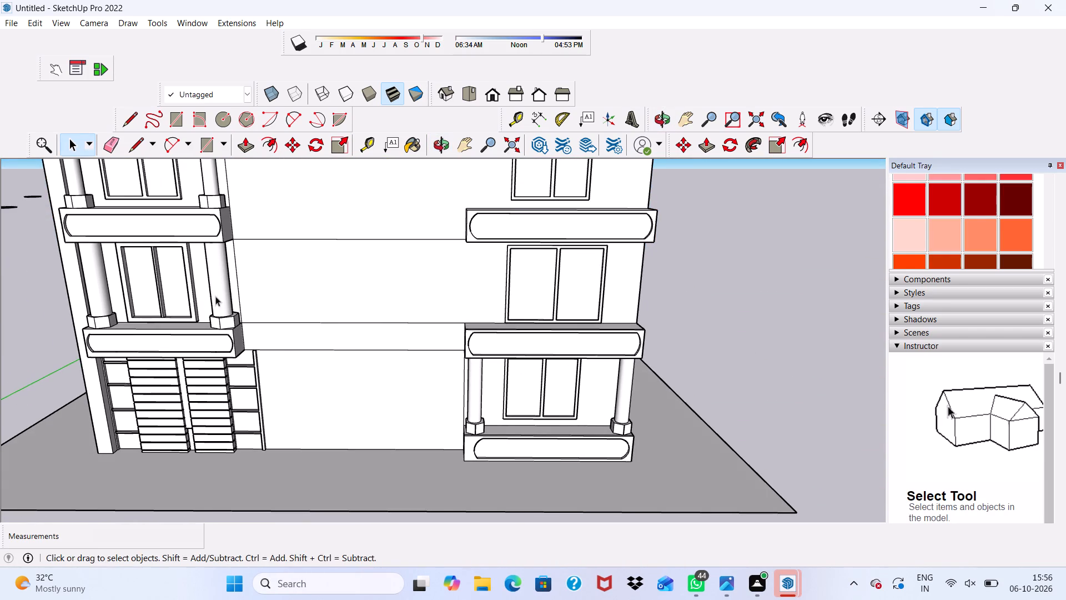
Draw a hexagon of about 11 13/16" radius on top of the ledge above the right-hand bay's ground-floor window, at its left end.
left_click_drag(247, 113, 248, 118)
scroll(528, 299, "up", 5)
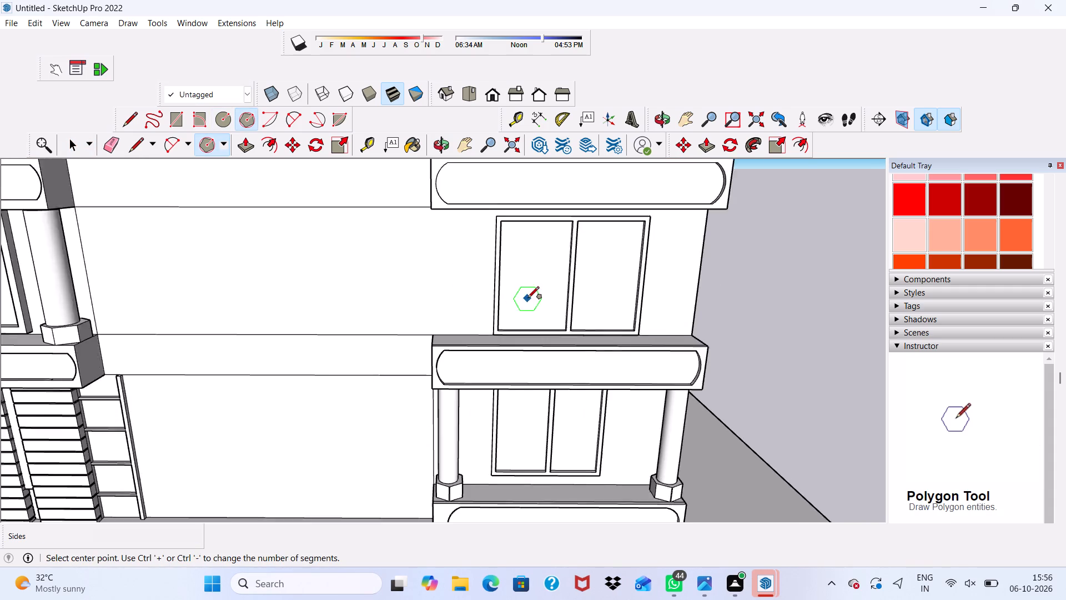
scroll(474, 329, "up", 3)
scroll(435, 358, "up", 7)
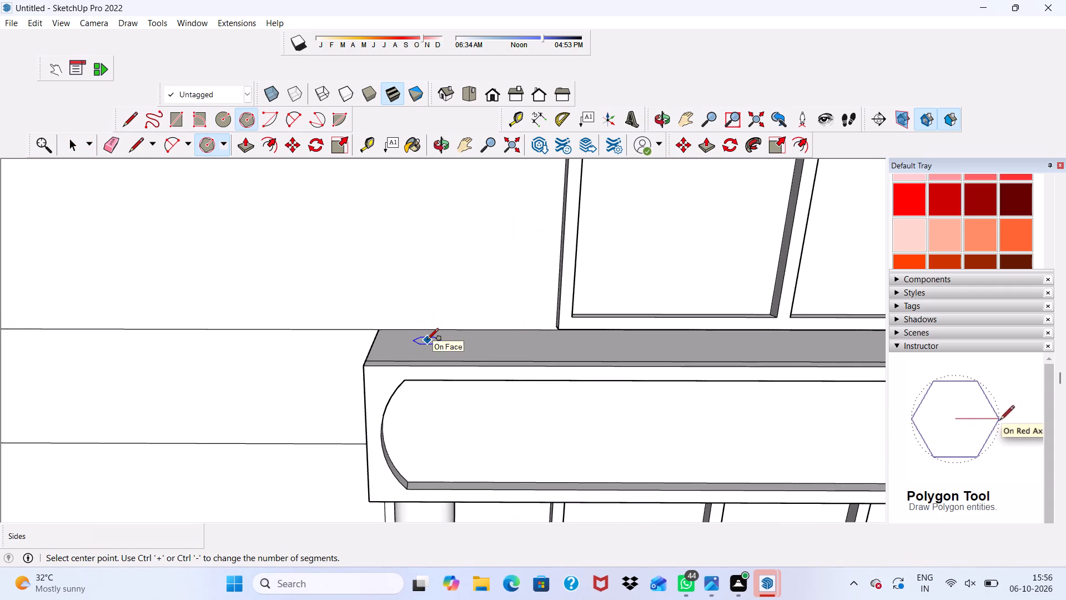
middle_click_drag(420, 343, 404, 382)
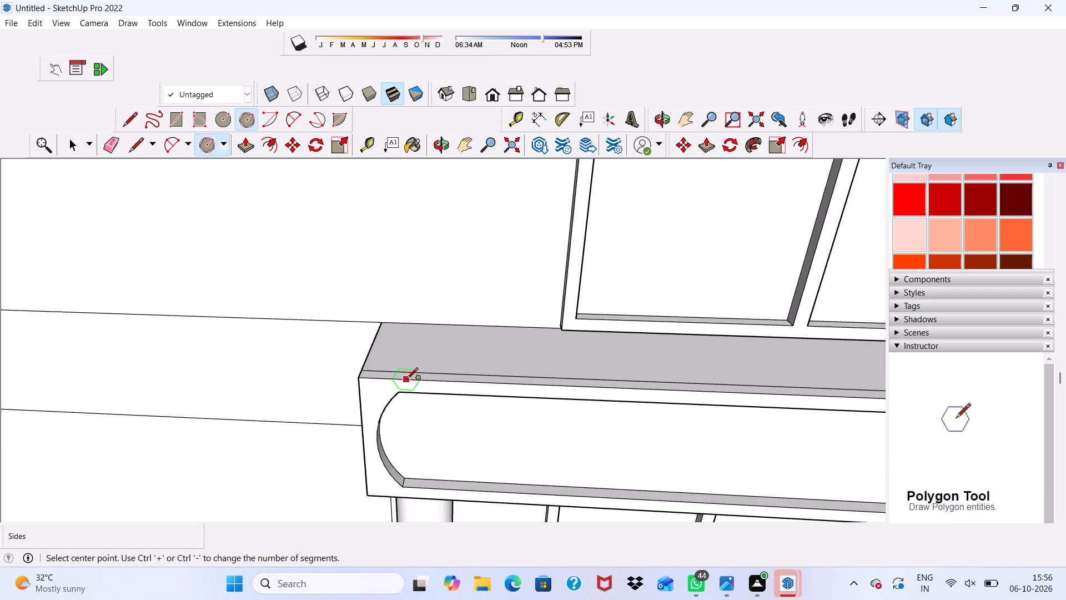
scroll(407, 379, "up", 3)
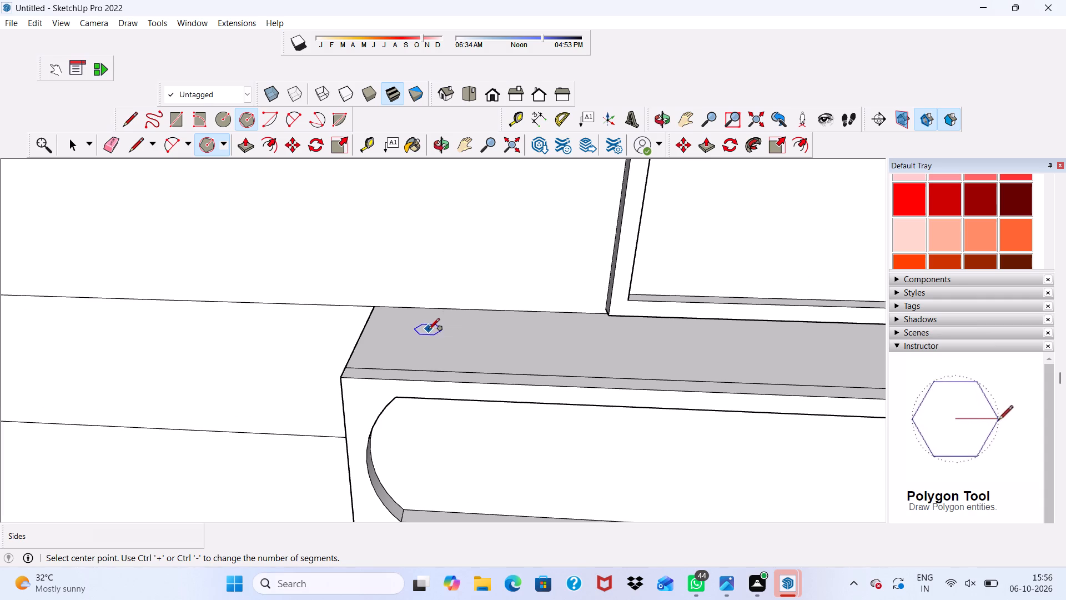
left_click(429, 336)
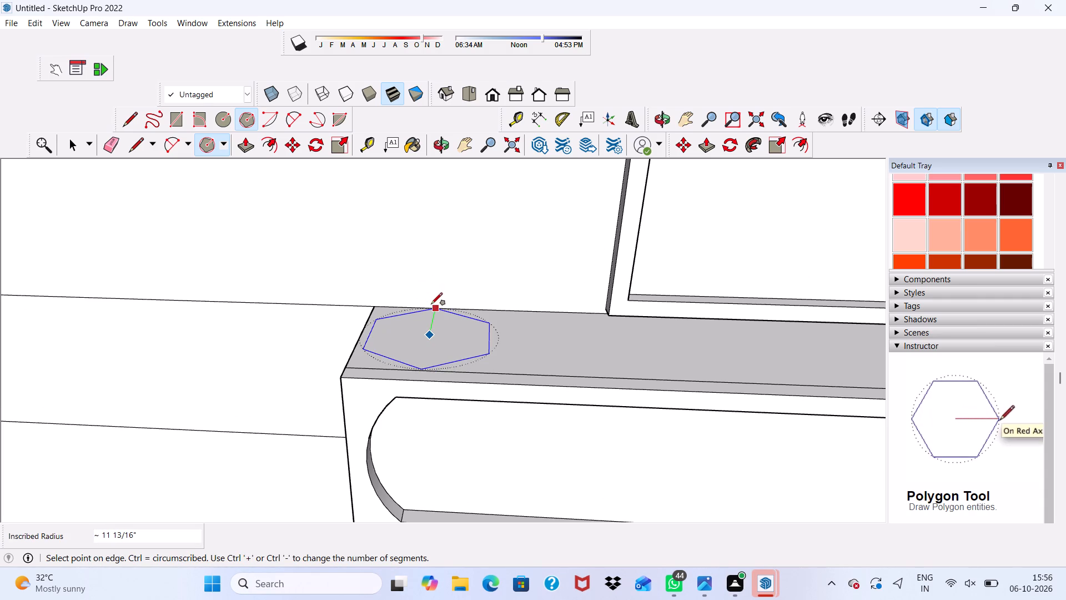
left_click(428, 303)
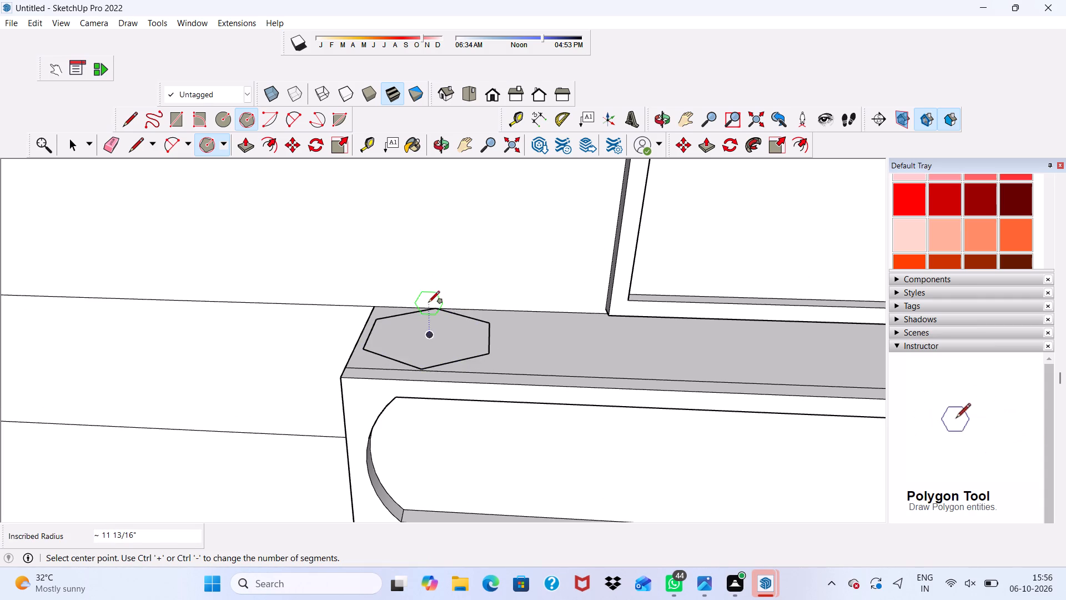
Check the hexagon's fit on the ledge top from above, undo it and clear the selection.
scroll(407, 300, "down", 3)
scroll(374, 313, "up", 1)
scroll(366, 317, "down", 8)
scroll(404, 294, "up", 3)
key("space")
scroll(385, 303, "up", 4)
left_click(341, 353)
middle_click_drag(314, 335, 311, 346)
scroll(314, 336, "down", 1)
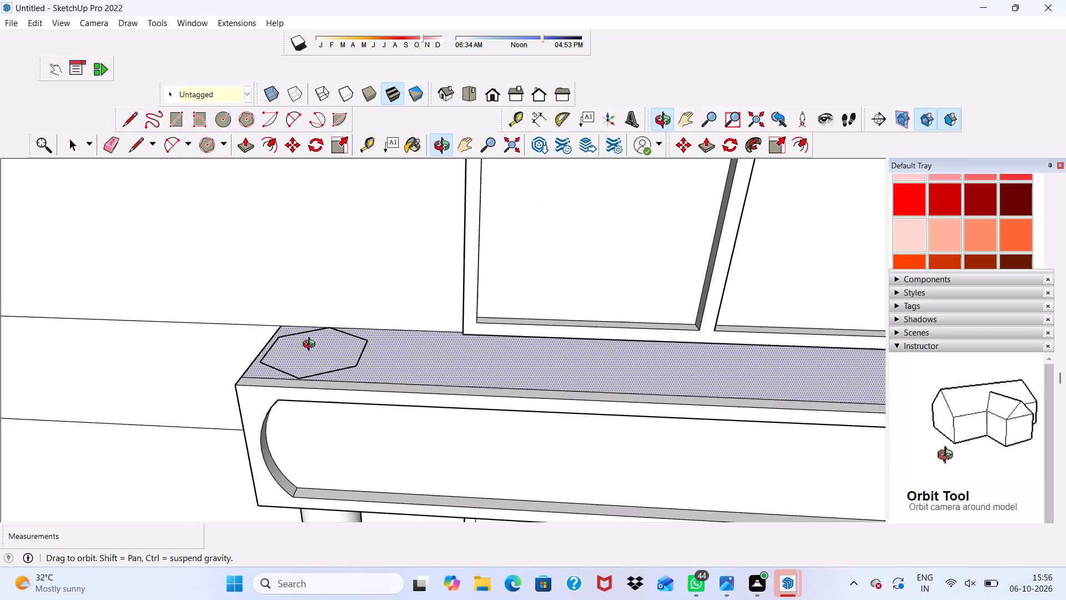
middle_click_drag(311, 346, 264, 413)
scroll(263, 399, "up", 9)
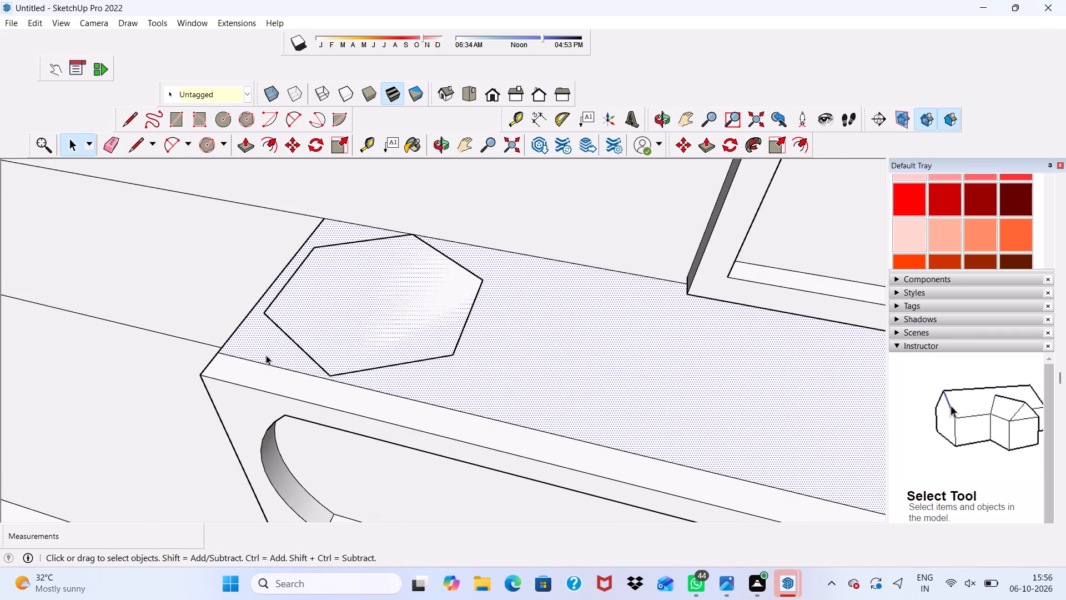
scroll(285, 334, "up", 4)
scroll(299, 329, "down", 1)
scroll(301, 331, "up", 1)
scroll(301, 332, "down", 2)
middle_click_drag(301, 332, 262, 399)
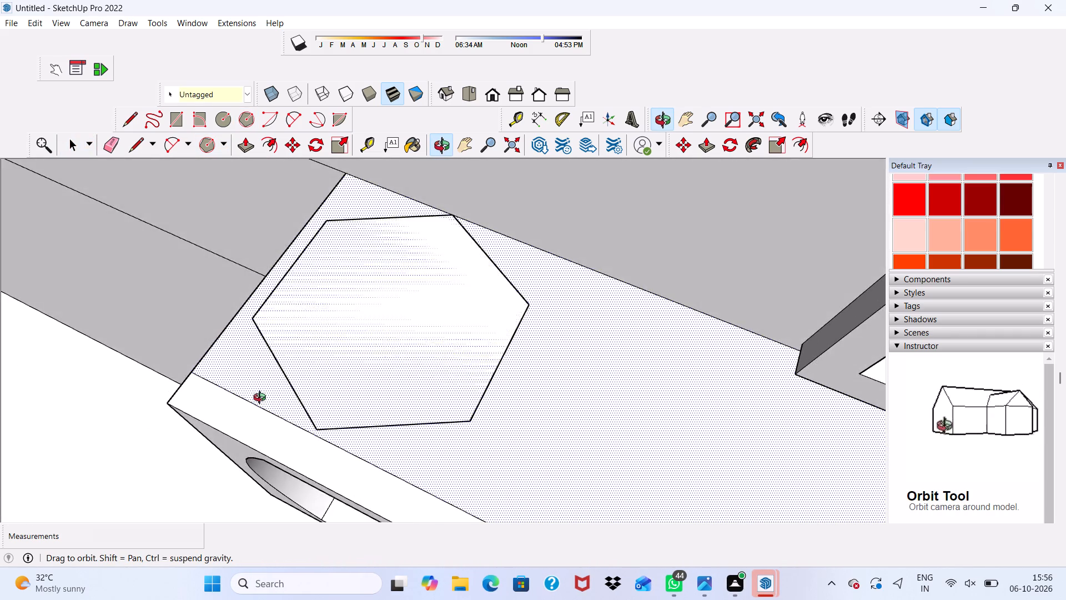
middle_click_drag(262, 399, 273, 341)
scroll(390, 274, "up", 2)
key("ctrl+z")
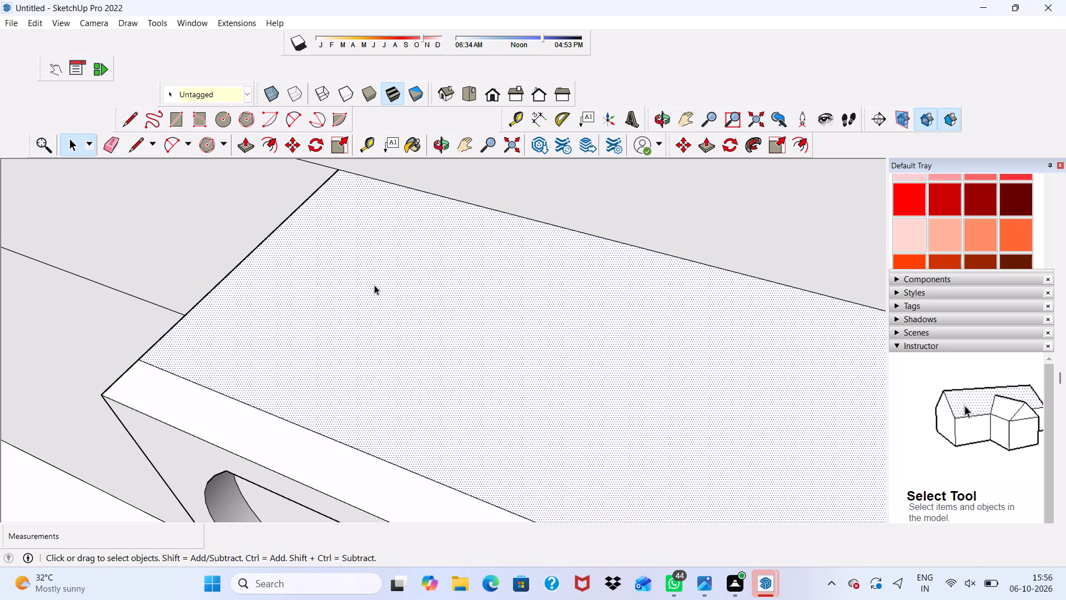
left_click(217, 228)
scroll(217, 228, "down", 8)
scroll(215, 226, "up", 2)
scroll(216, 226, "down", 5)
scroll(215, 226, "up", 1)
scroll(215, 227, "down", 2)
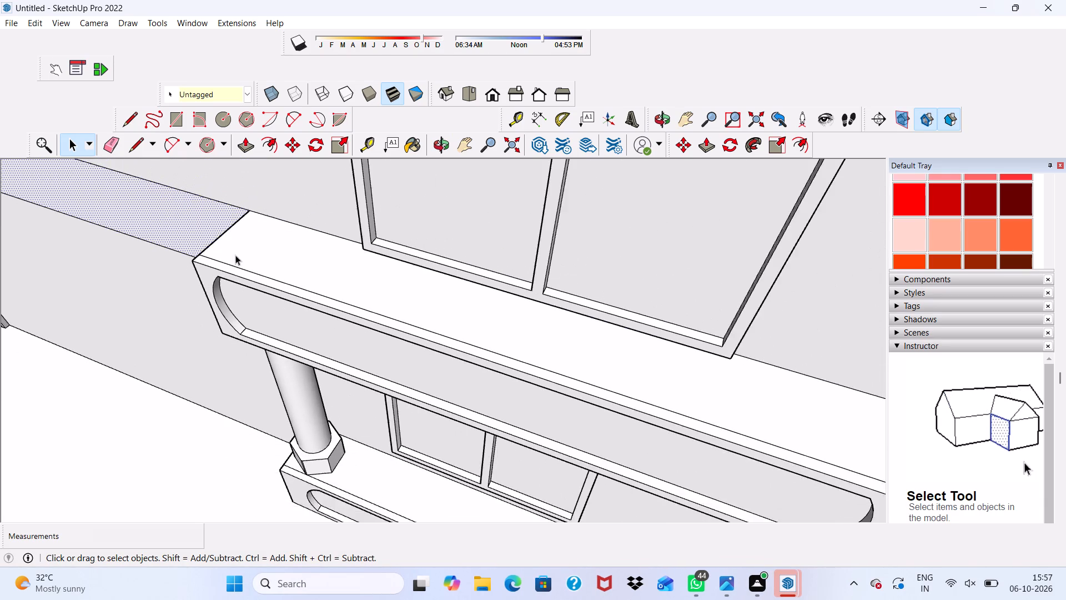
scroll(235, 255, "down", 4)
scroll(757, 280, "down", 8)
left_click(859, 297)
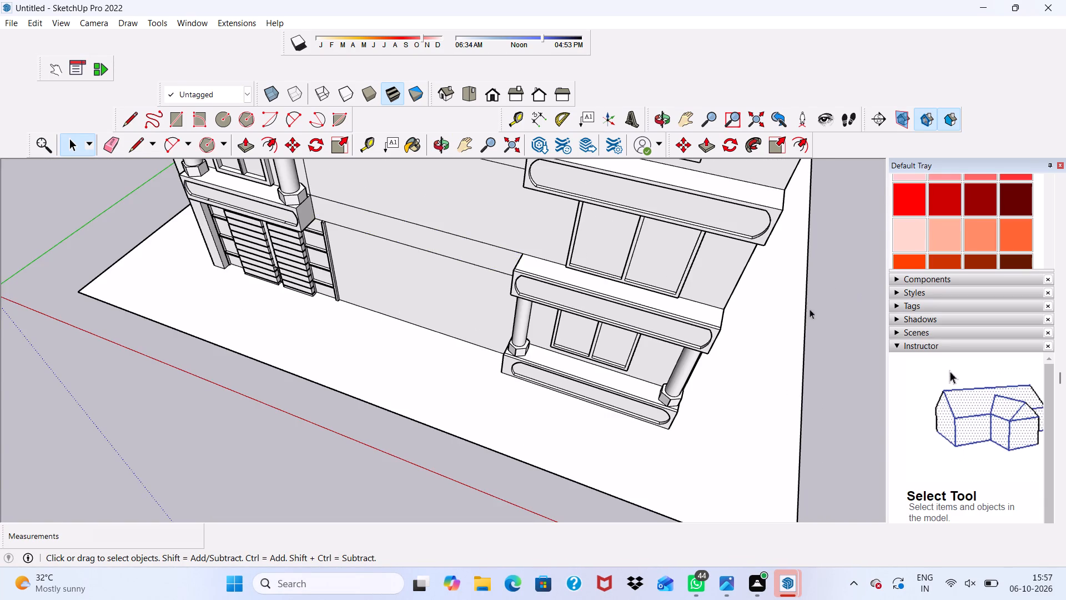
Draw a smaller hexagon on the left end of the same ledge top, clear of the ledge's edges.
scroll(656, 294, "up", 8)
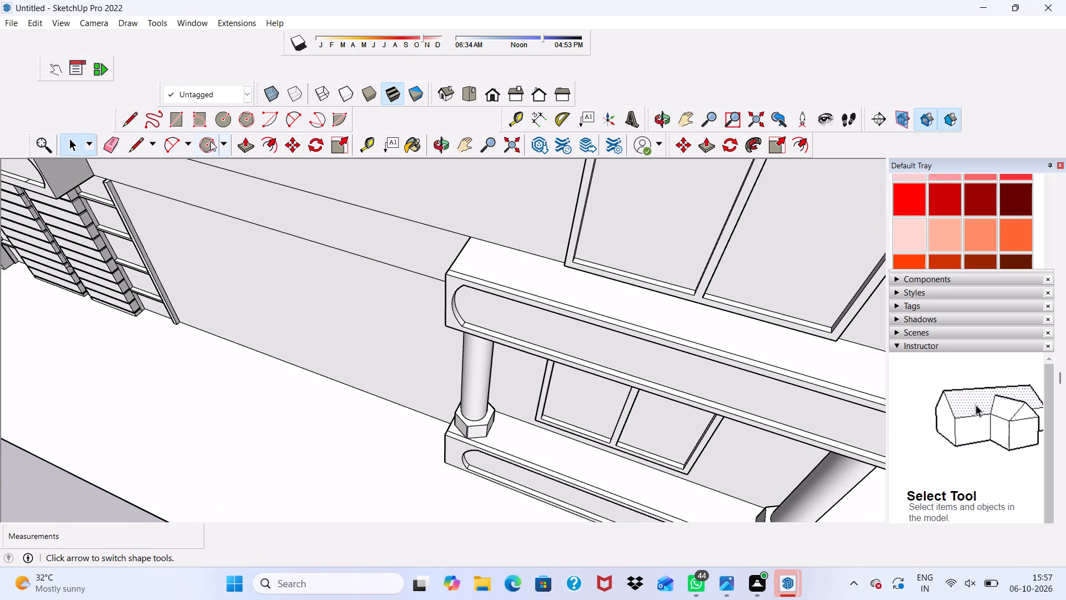
left_click(210, 141)
scroll(433, 272, "up", 3)
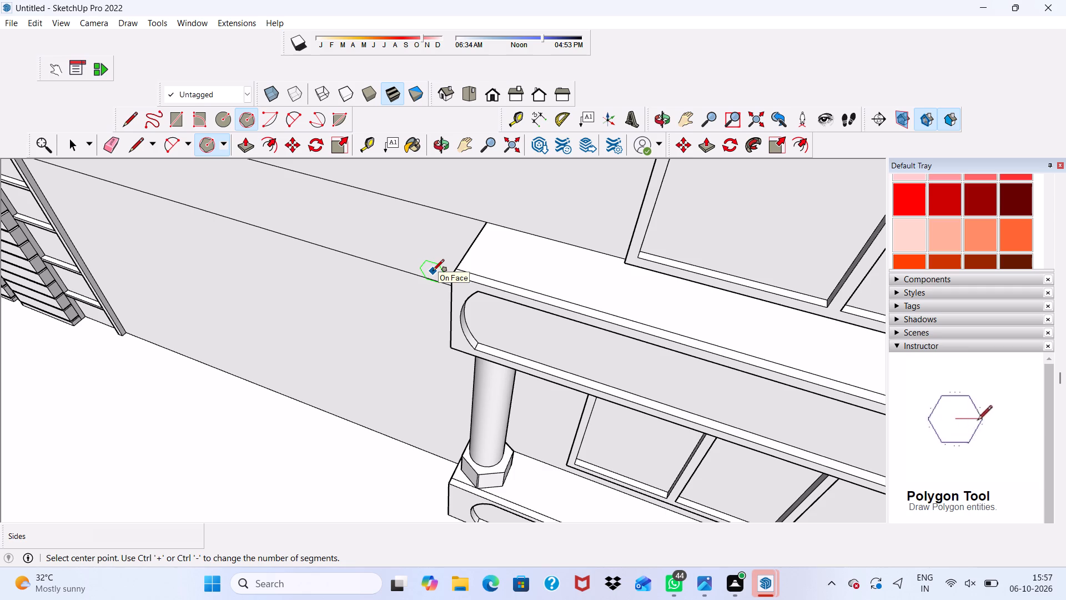
scroll(433, 272, "down", 3)
scroll(492, 279, "up", 5)
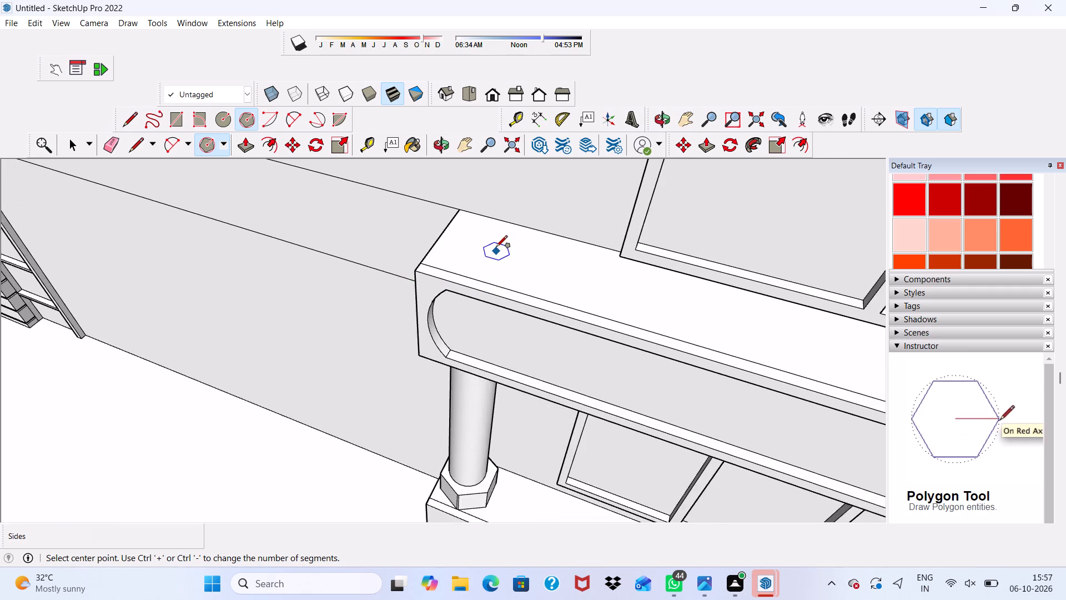
scroll(496, 248, "up", 5)
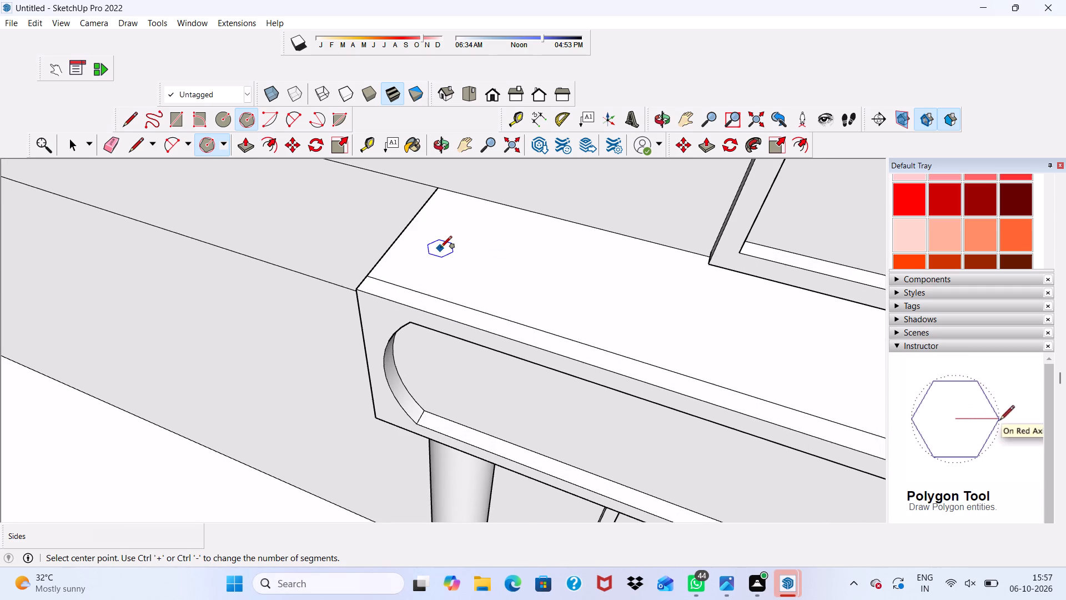
scroll(439, 249, "up", 3)
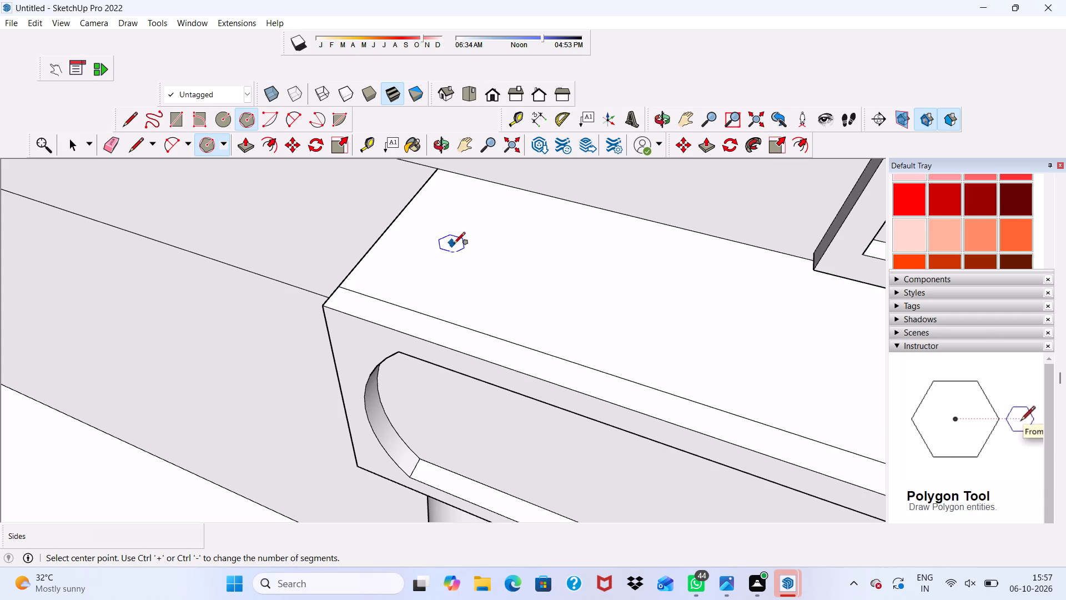
left_click(456, 244)
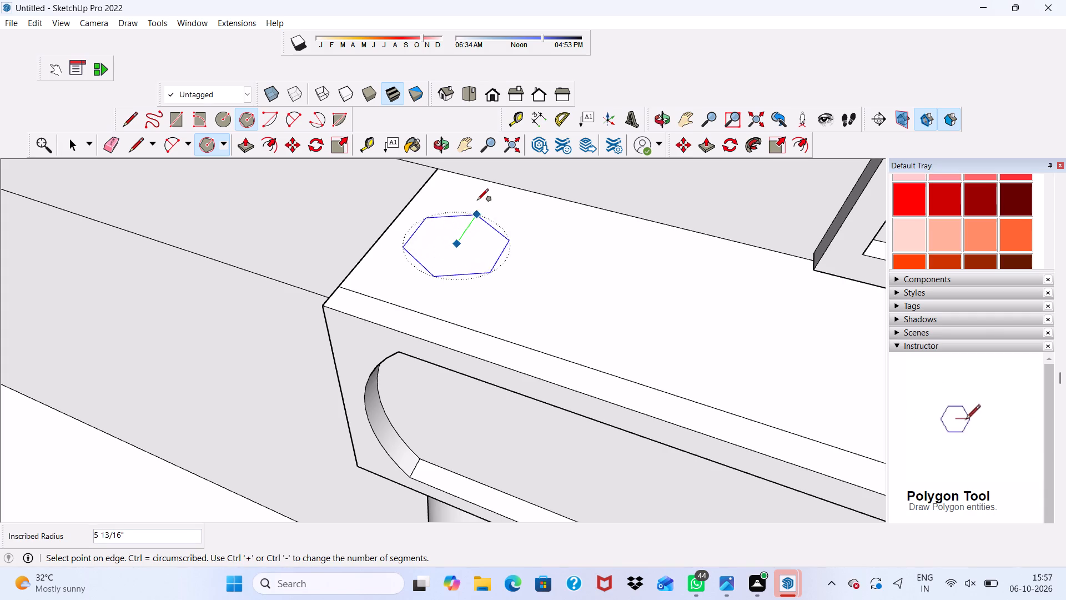
left_click(478, 205)
scroll(478, 206, "down", 3)
scroll(464, 238, "up", 1)
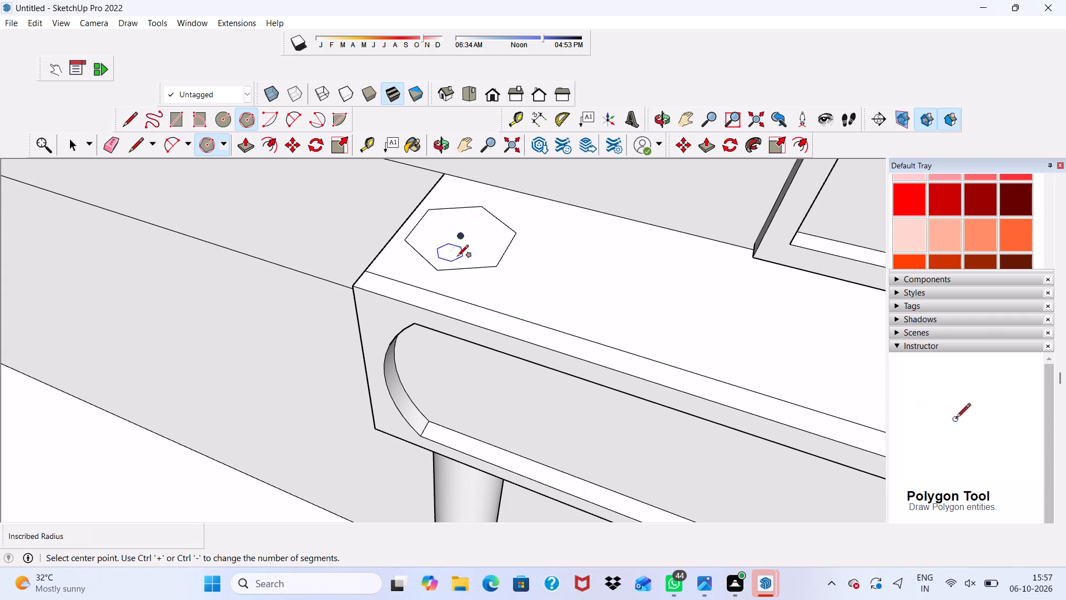
Copy the hexagon along the red axis to the right end of the ledge top.
key("space")
left_click(466, 226)
double_click(472, 227)
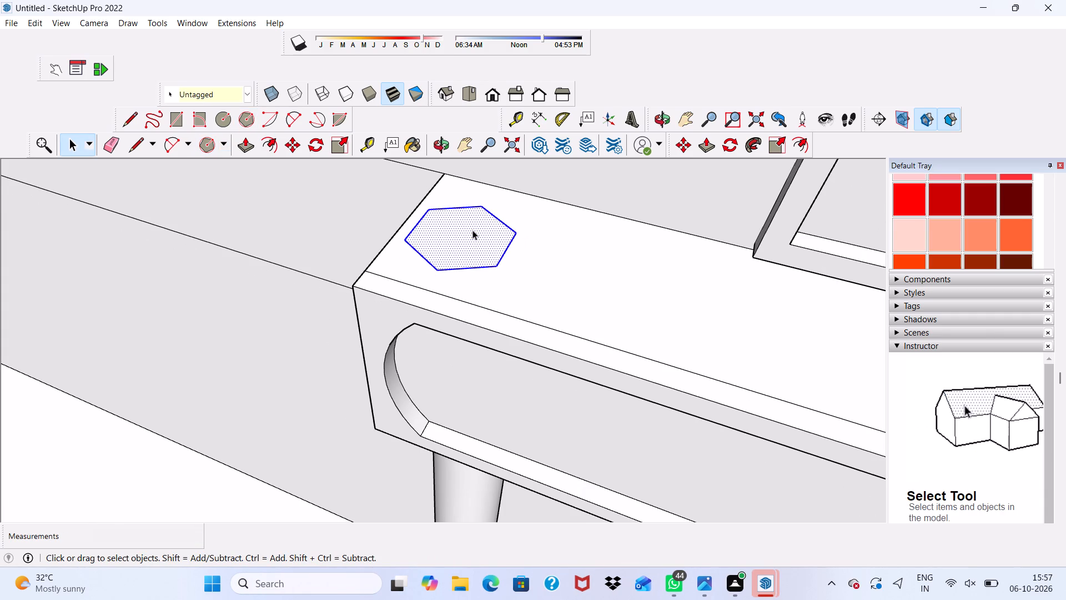
left_click(289, 143)
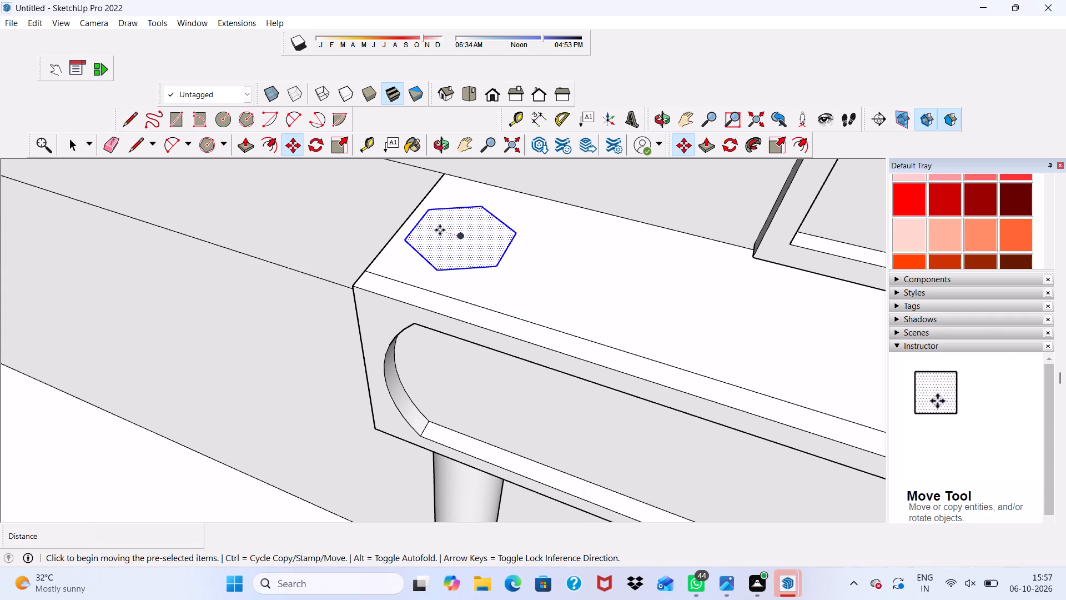
left_click_drag(440, 230, 448, 238)
scroll(509, 259, "down", 14)
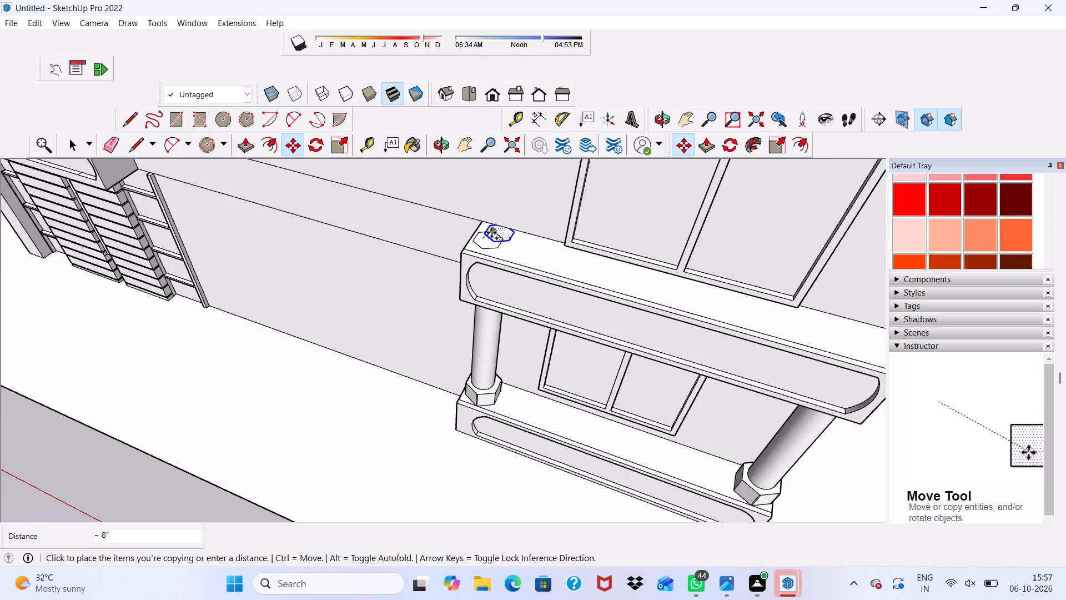
scroll(491, 233, "up", 1)
scroll(491, 233, "down", 3)
scroll(648, 305, "up", 3)
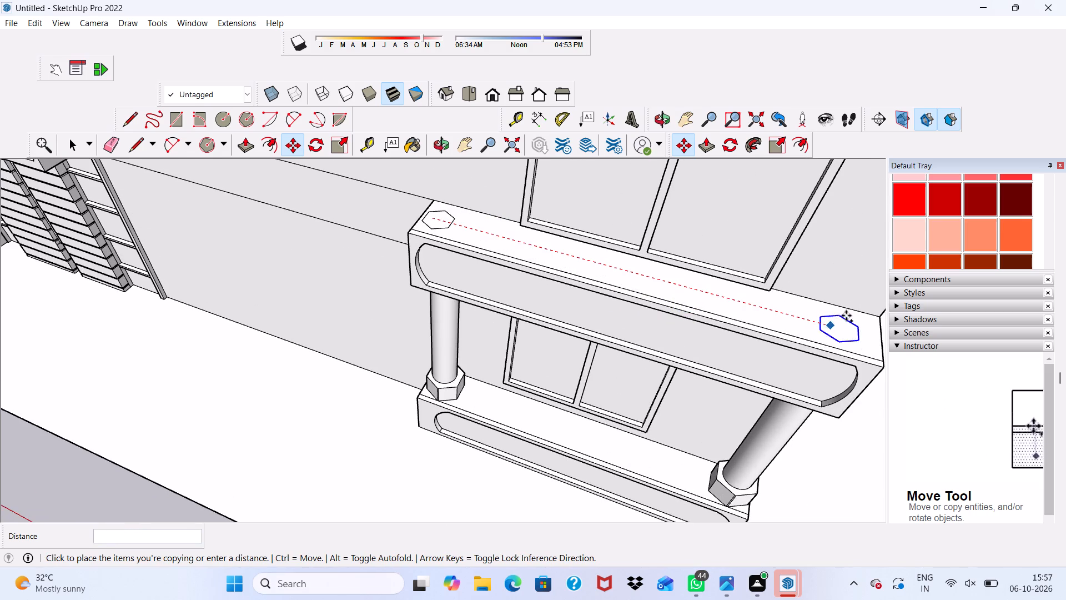
left_click(848, 328)
scroll(724, 308, "down", 8)
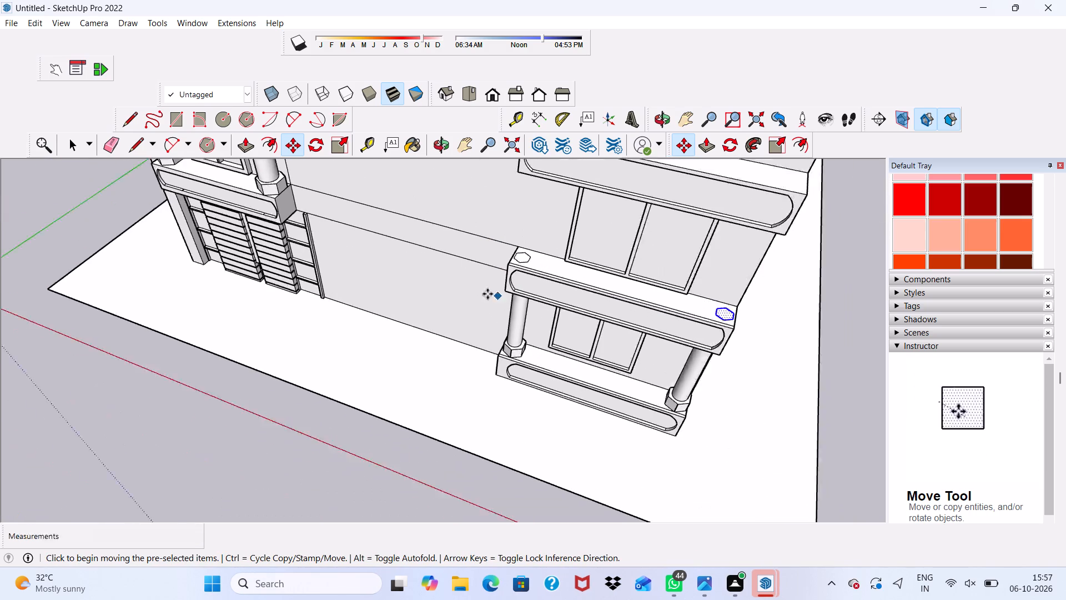
scroll(487, 294, "down", 1)
key("space")
scroll(547, 264, "up", 3)
scroll(828, 309, "down", 5)
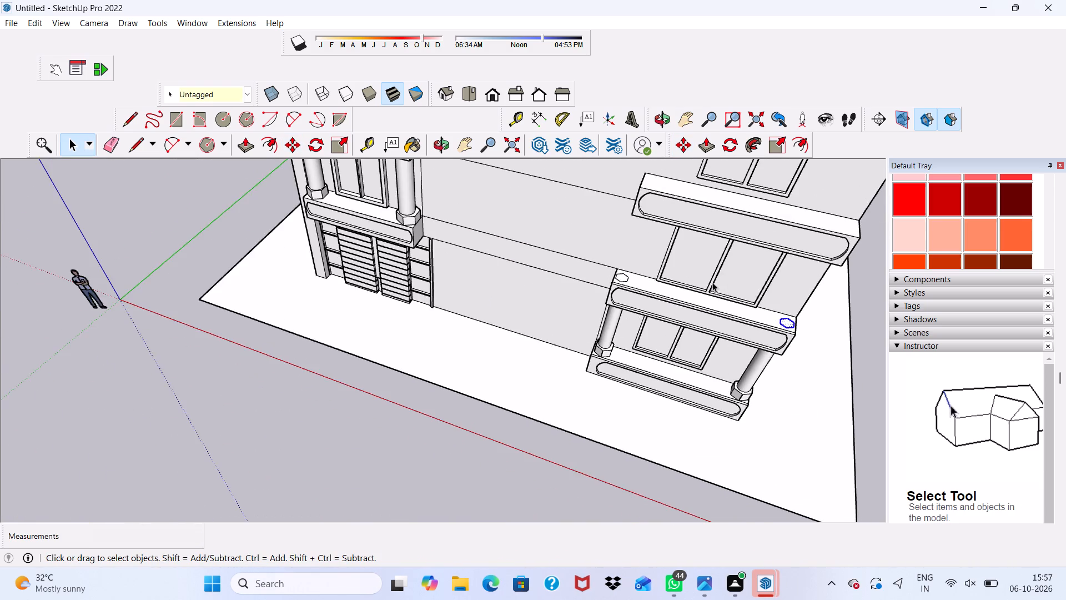
scroll(712, 282, "down", 1)
left_click(857, 355)
Push/Pull the hexagon at the ledge's right end upward 1' to form a column base.
scroll(847, 346, "up", 13)
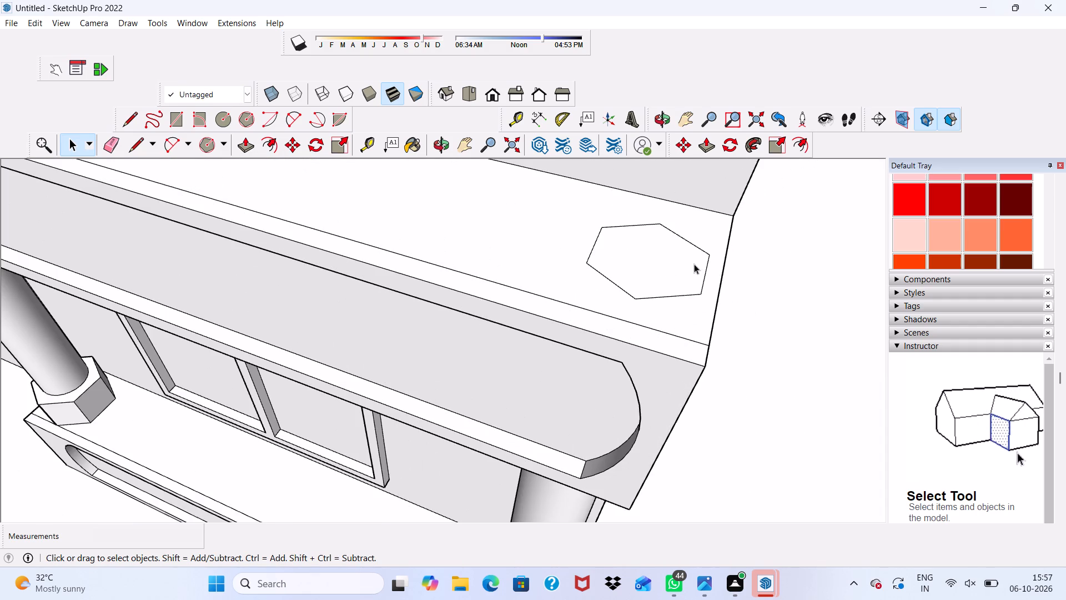
left_click(674, 266)
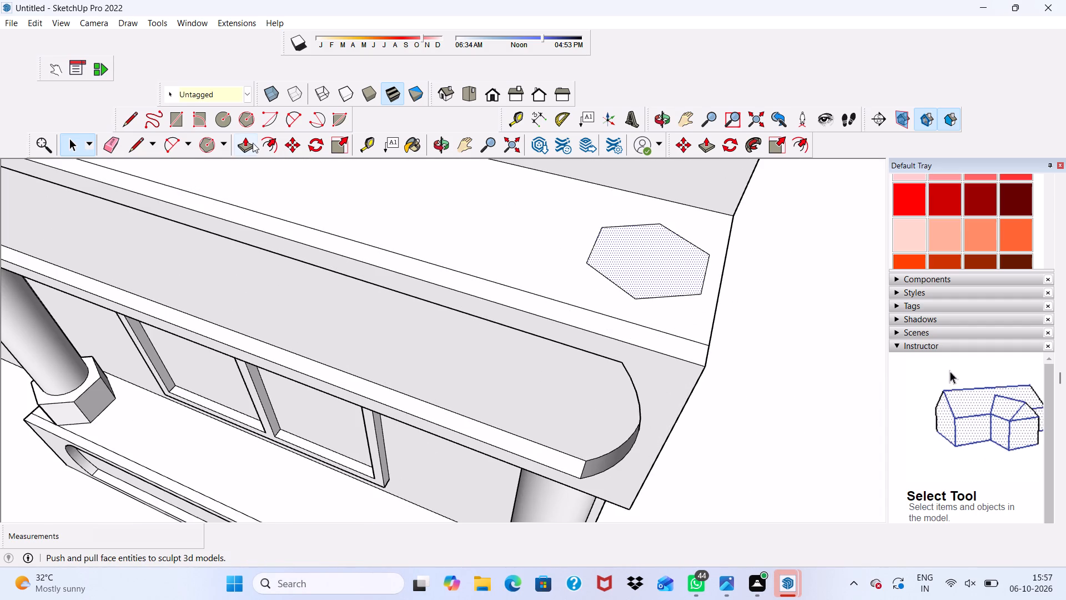
left_click_drag(247, 142, 243, 153)
left_click(615, 273)
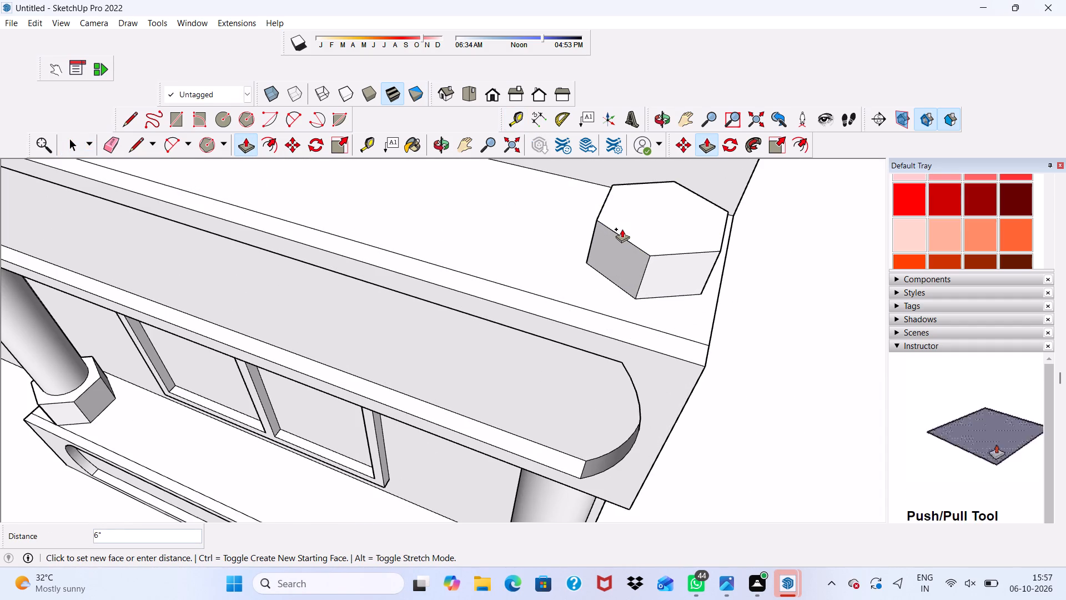
type("1'")
key("Return")
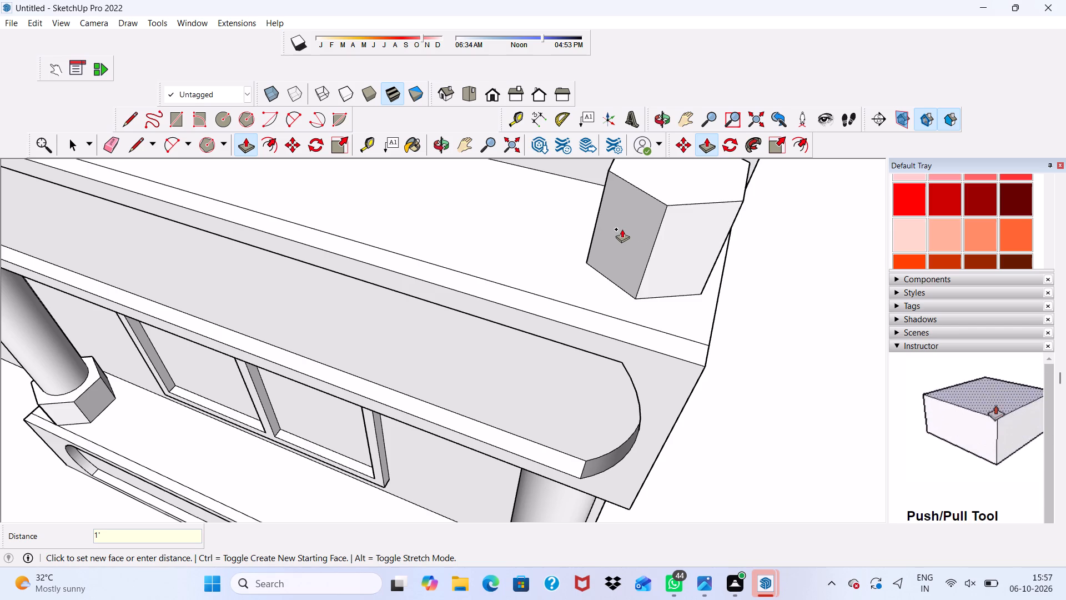
Push/Pull the hexagon at the left end of the ledge top upward 1' to form the matching column base.
scroll(622, 229, "down", 6)
scroll(622, 229, "up", 1)
scroll(622, 229, "down", 7)
scroll(633, 222, "up", 1)
scroll(270, 296, "down", 3)
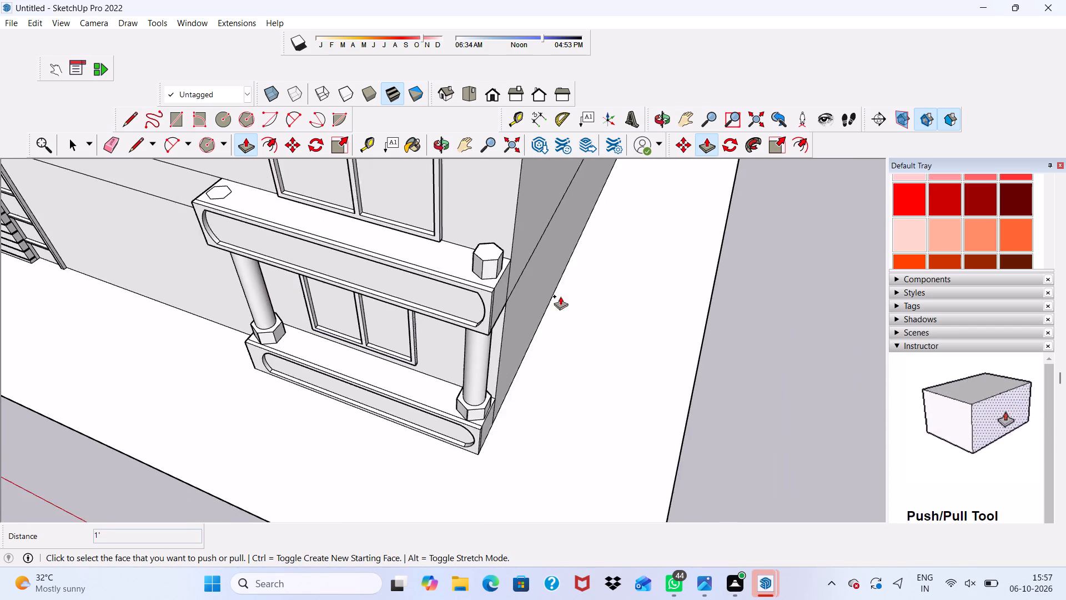
scroll(560, 296, "down", 5)
scroll(322, 214, "up", 14)
left_click(306, 247)
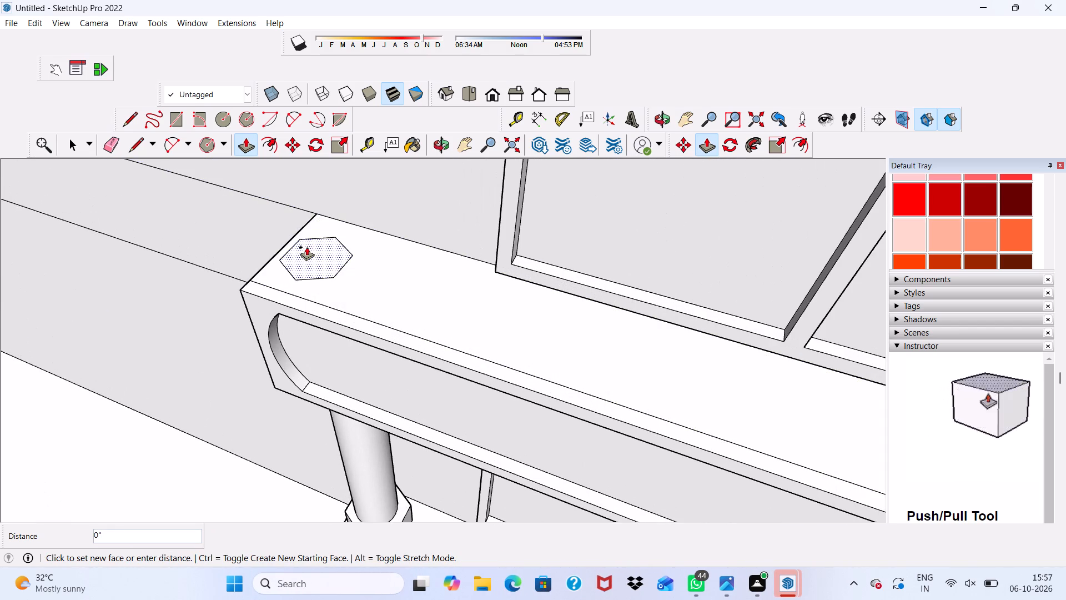
key("1")
key("apostrophe")
key("Return")
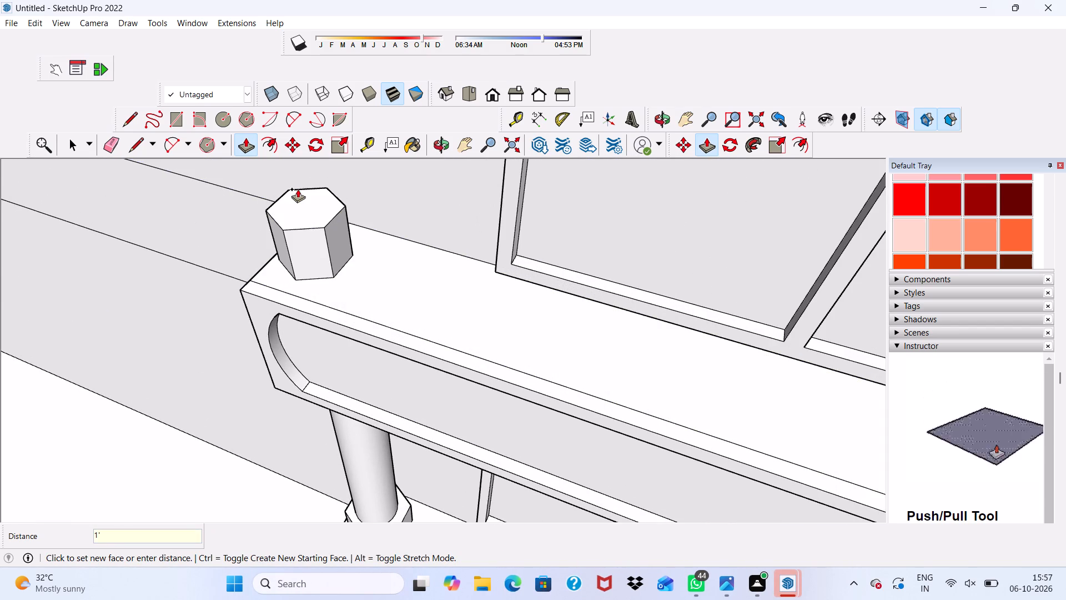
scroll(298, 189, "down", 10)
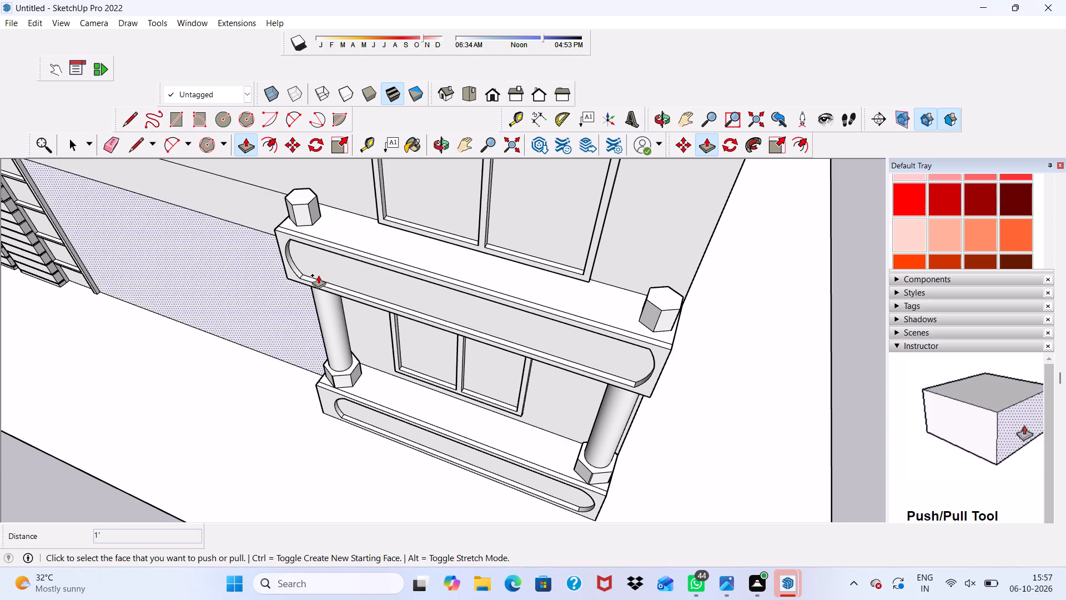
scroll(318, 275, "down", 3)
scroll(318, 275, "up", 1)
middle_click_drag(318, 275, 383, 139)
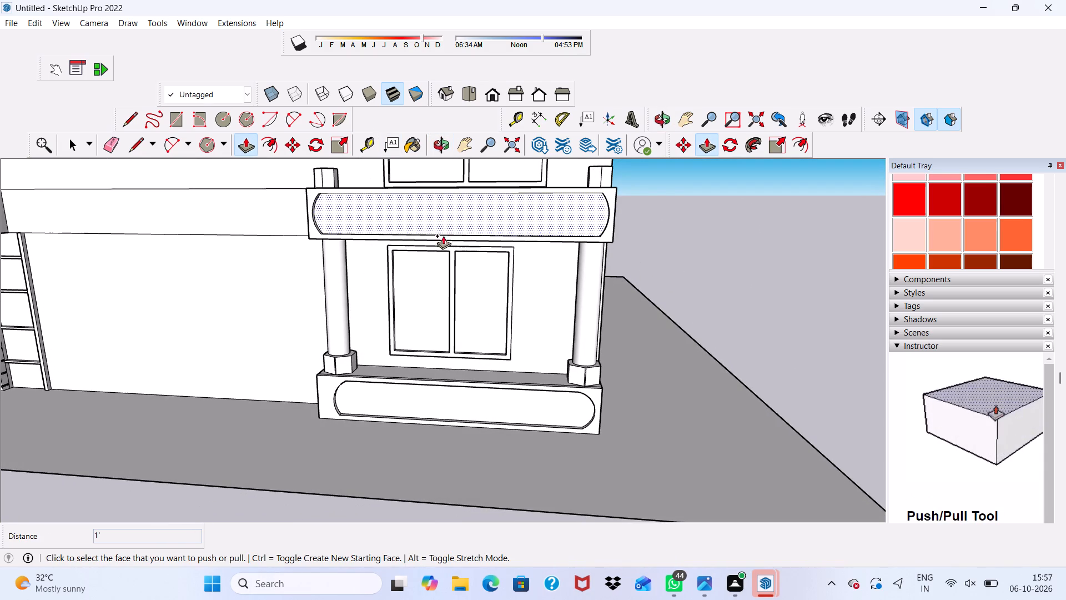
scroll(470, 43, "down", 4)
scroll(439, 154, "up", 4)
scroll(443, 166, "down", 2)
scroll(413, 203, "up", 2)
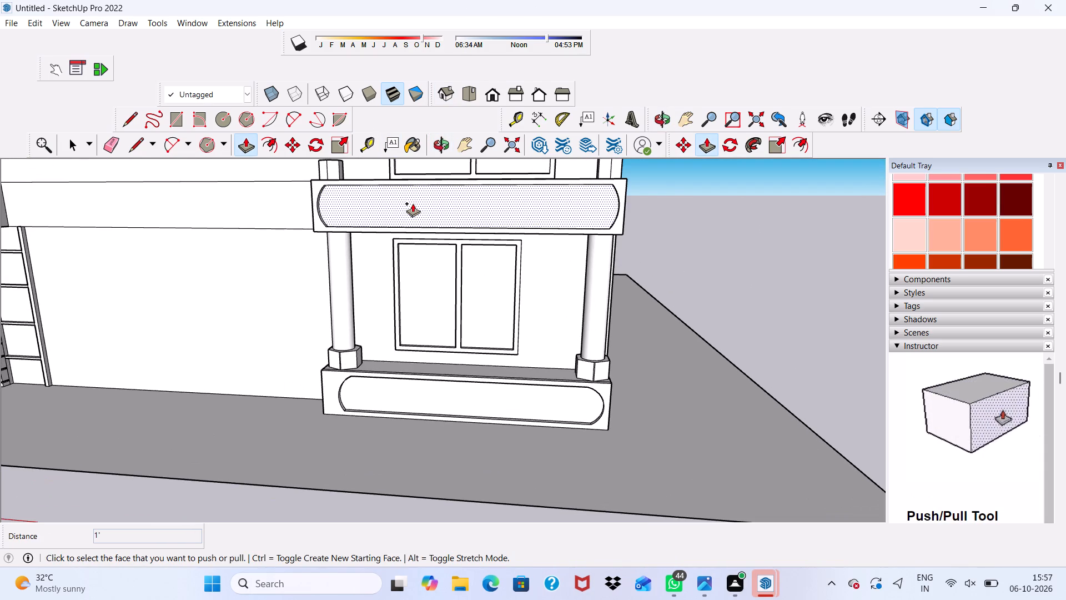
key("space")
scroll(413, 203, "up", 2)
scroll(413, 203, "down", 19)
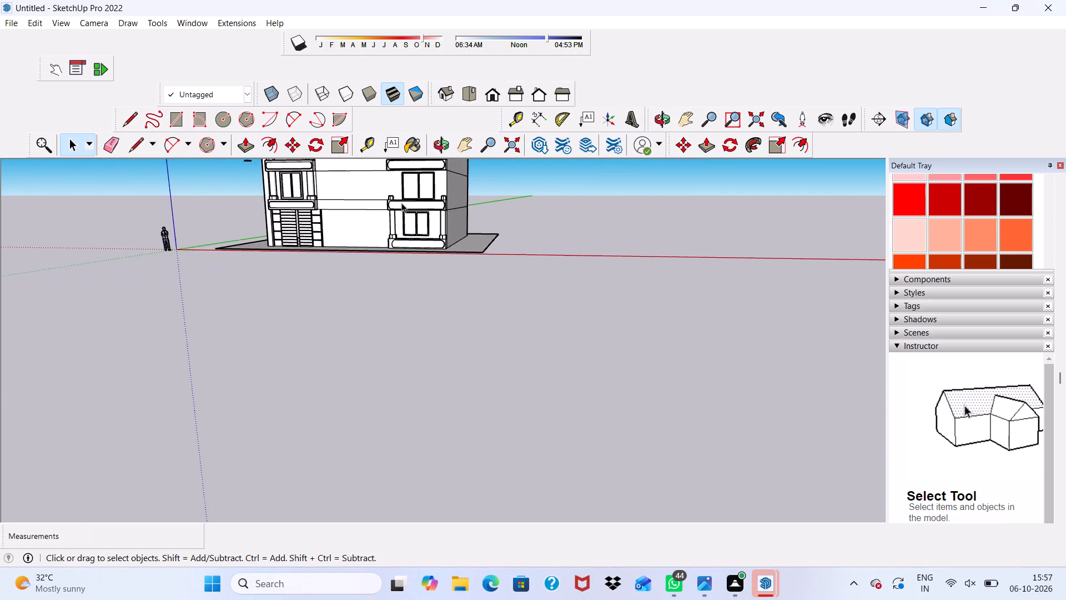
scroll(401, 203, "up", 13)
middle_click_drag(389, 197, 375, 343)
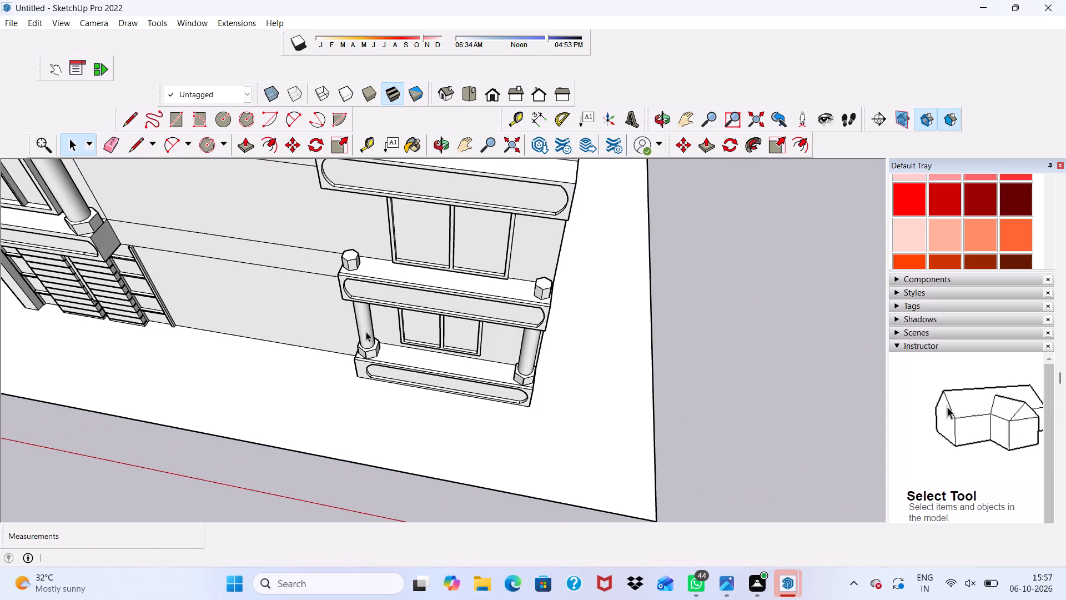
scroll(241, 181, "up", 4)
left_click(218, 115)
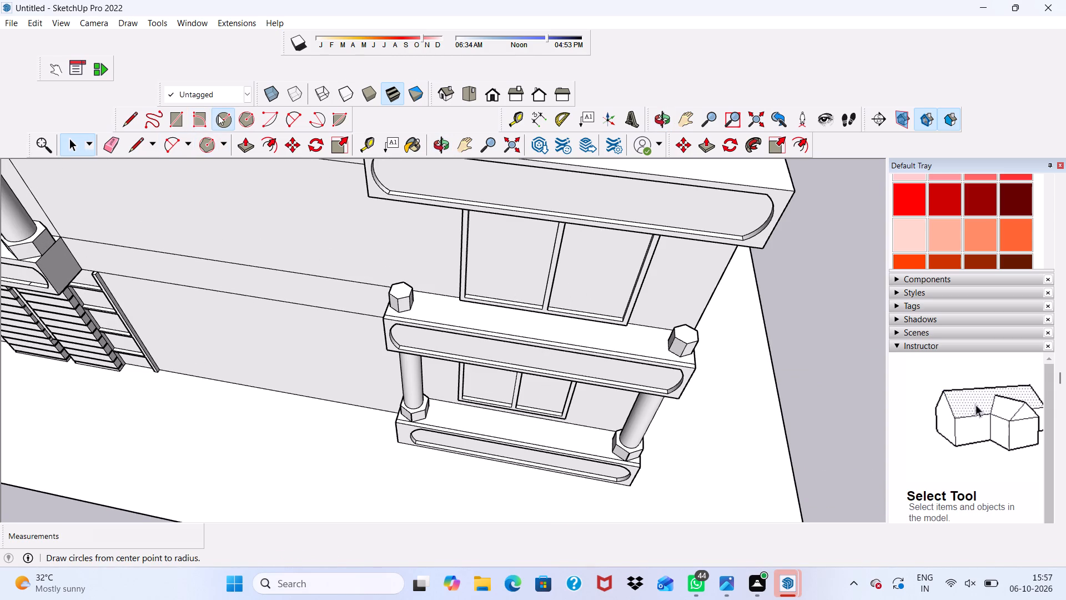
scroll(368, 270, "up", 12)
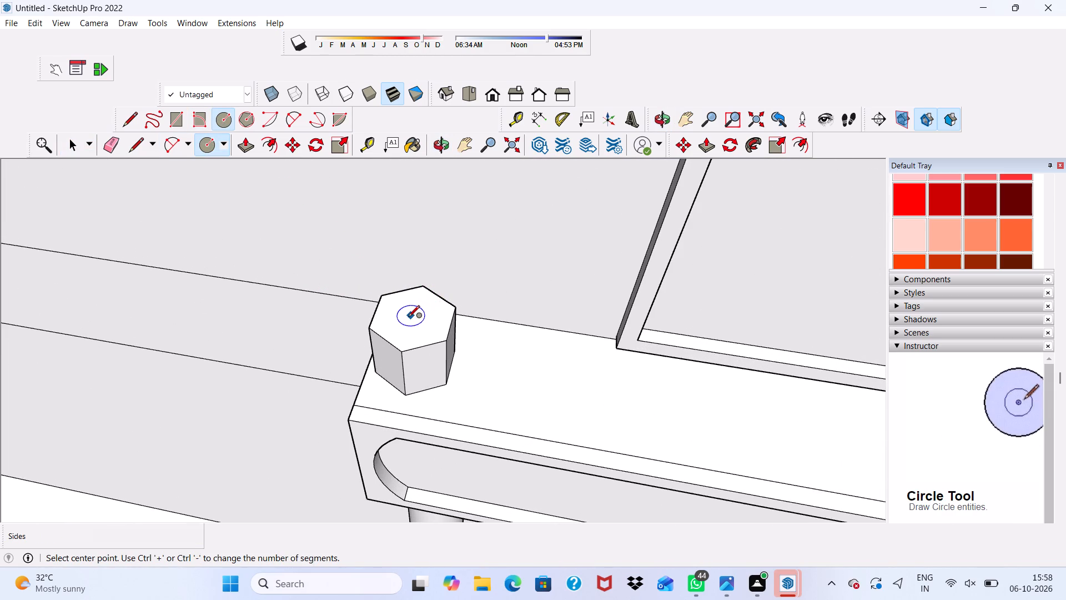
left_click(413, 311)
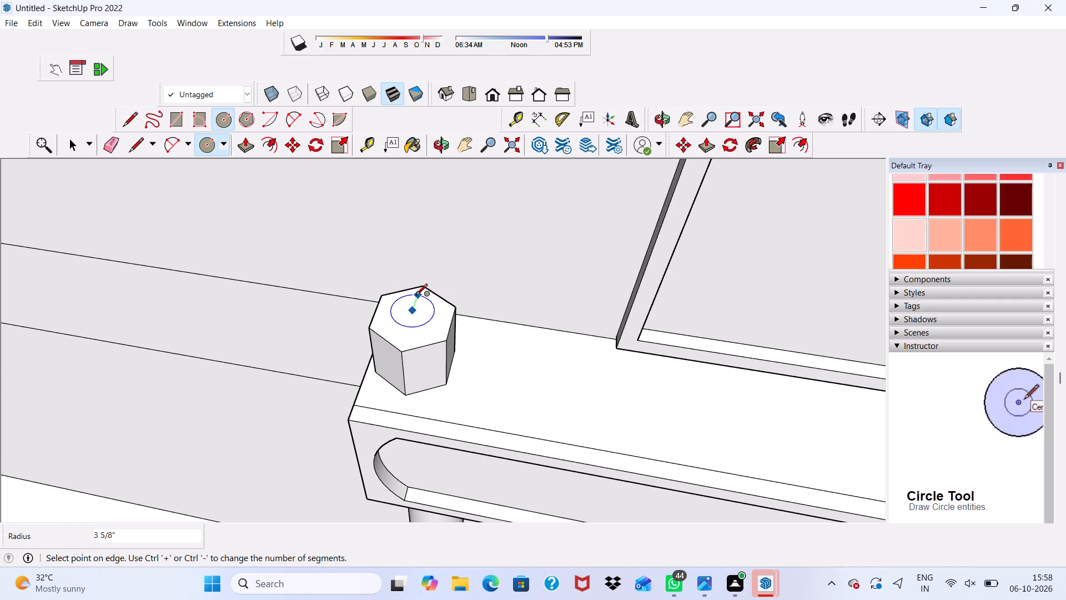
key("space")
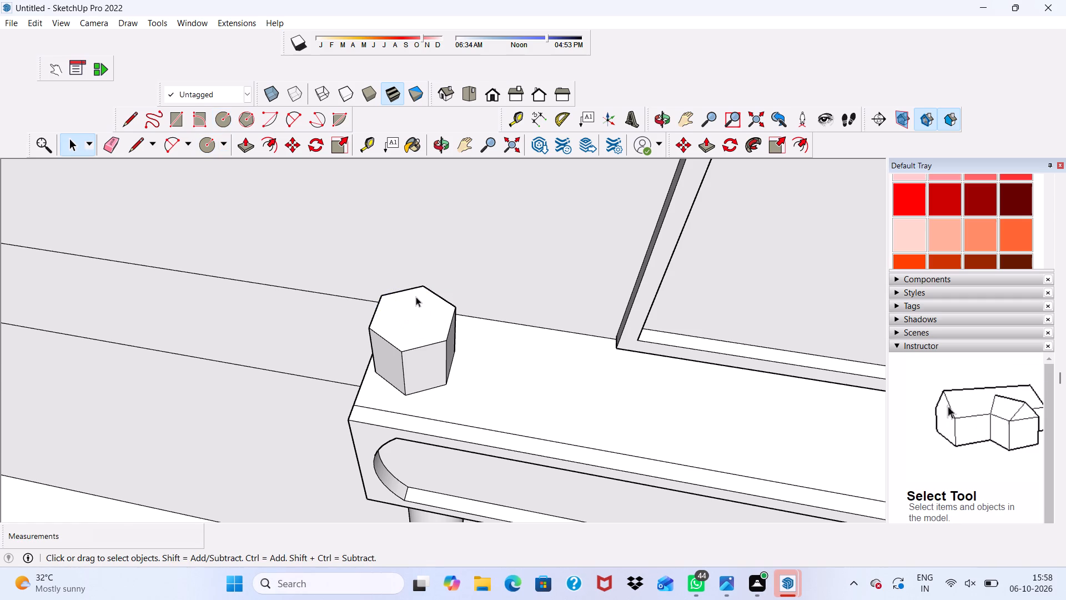
Draw a circle of about 4 5/8" radius centred on top of the left hexagonal column base.
left_click(214, 113)
scroll(448, 336, "up", 4)
scroll(403, 312, "up", 3)
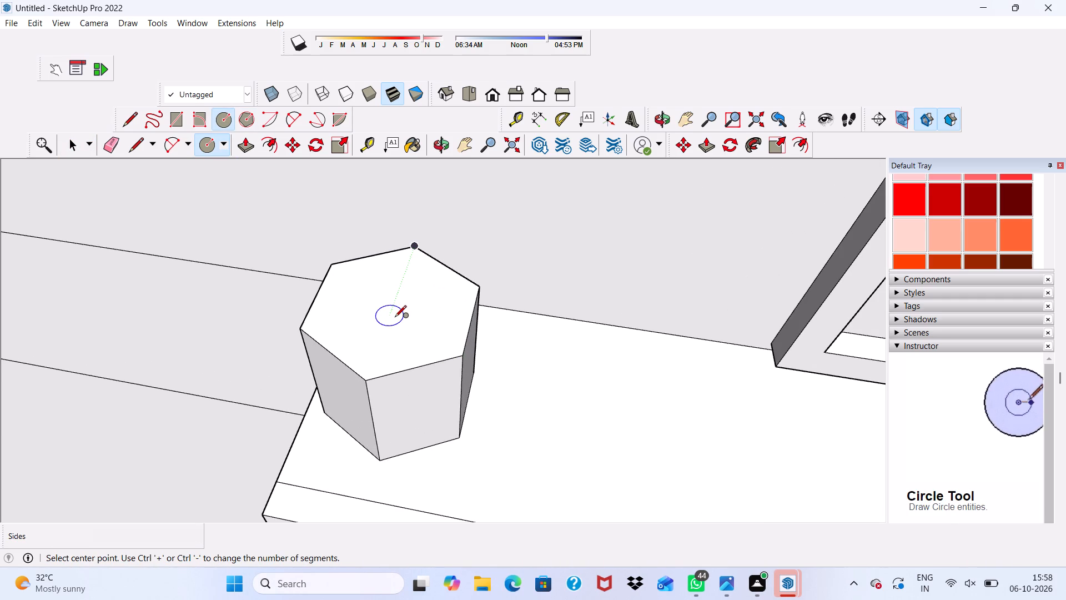
left_click(395, 318)
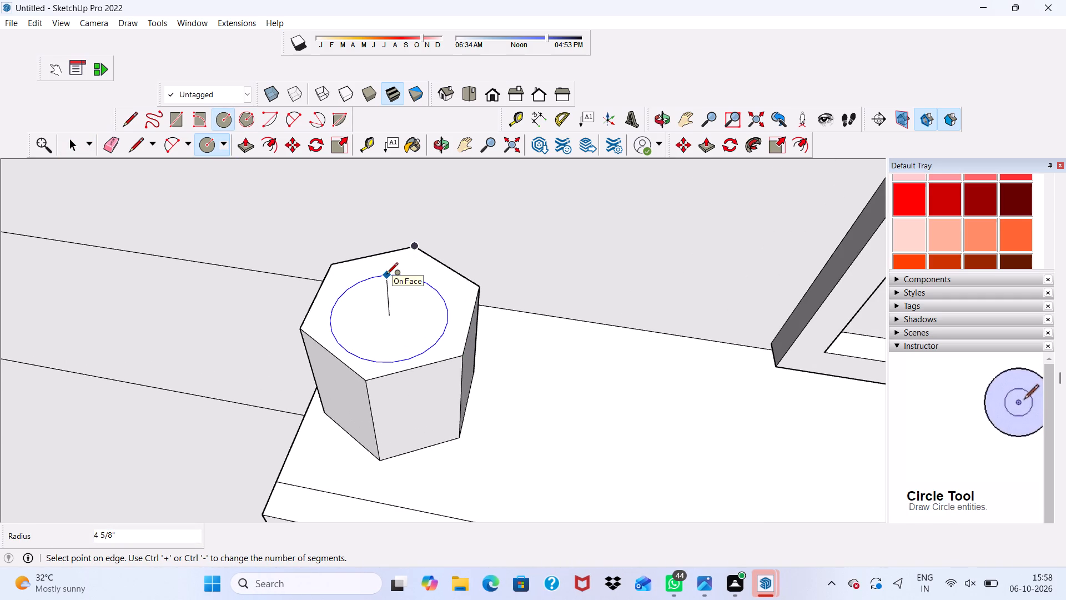
left_click(386, 275)
scroll(375, 267, "down", 5)
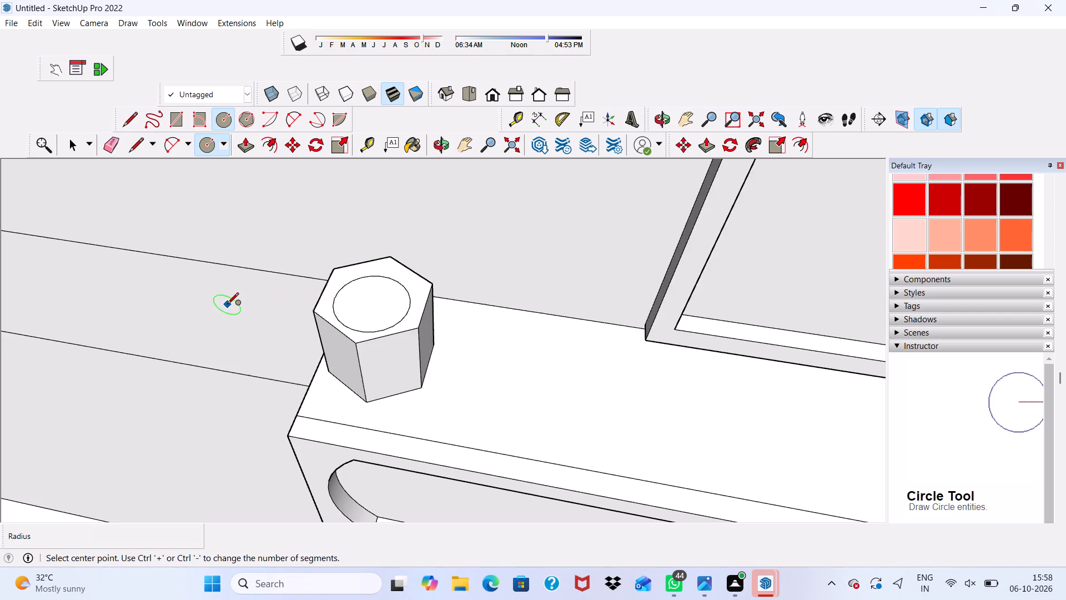
scroll(227, 305, "down", 3)
key("space")
Copy the circle about 14' 5/8" along the red axis onto the top of the right hexagonal base.
left_click(323, 299)
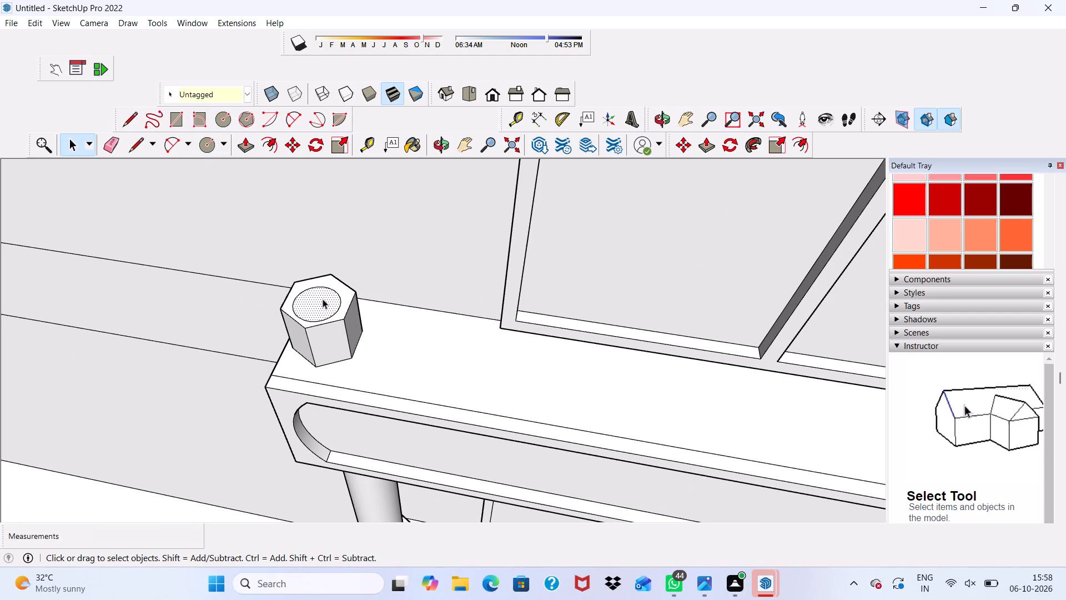
left_click(323, 299)
left_click(297, 146)
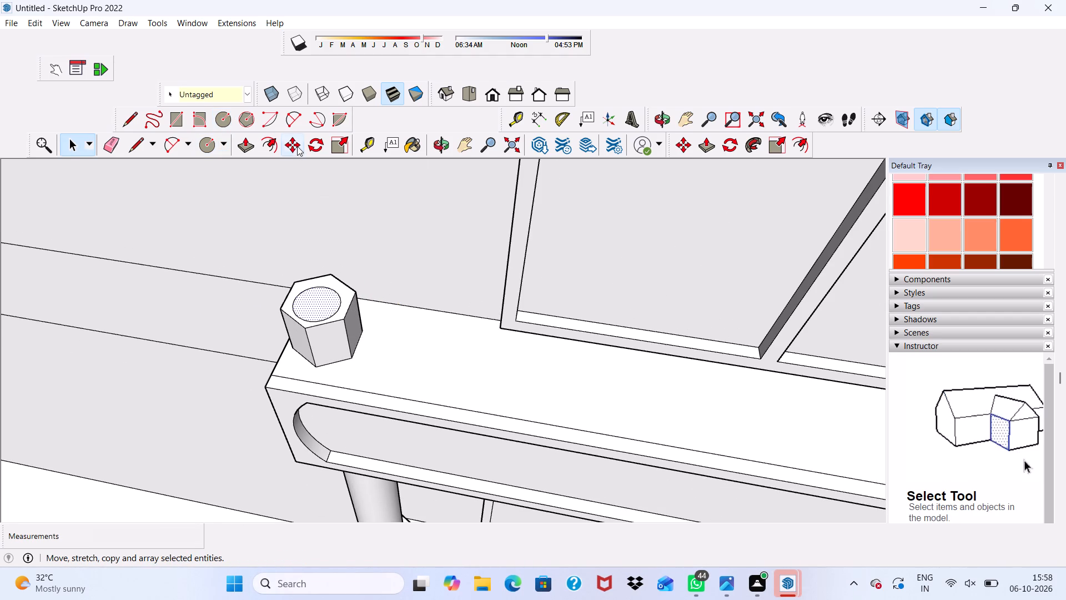
left_click(325, 307)
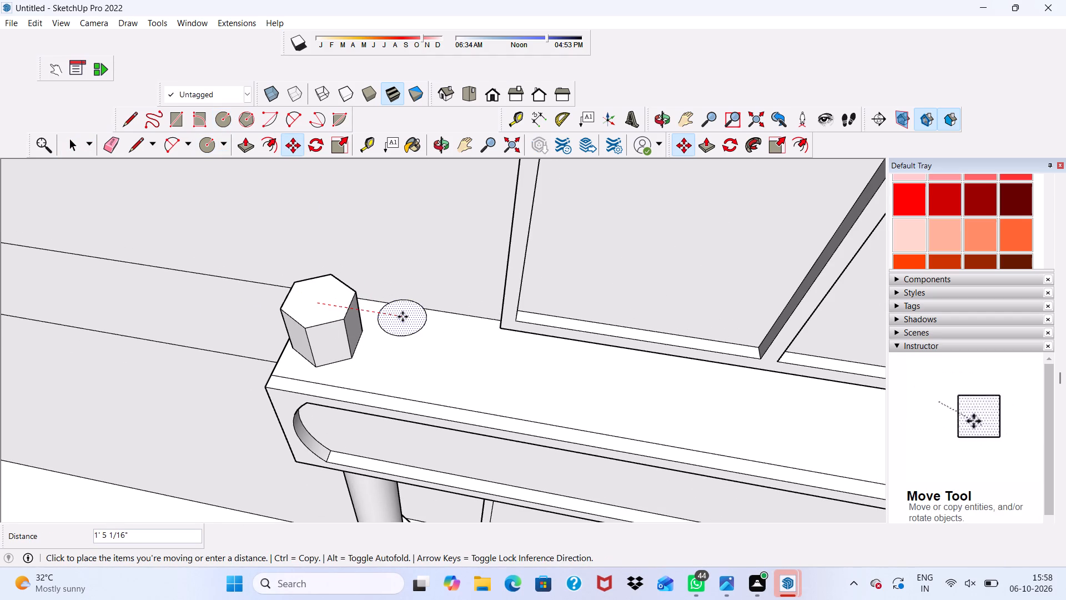
scroll(400, 314, "down", 4)
scroll(359, 271, "down", 8)
scroll(602, 319, "up", 10)
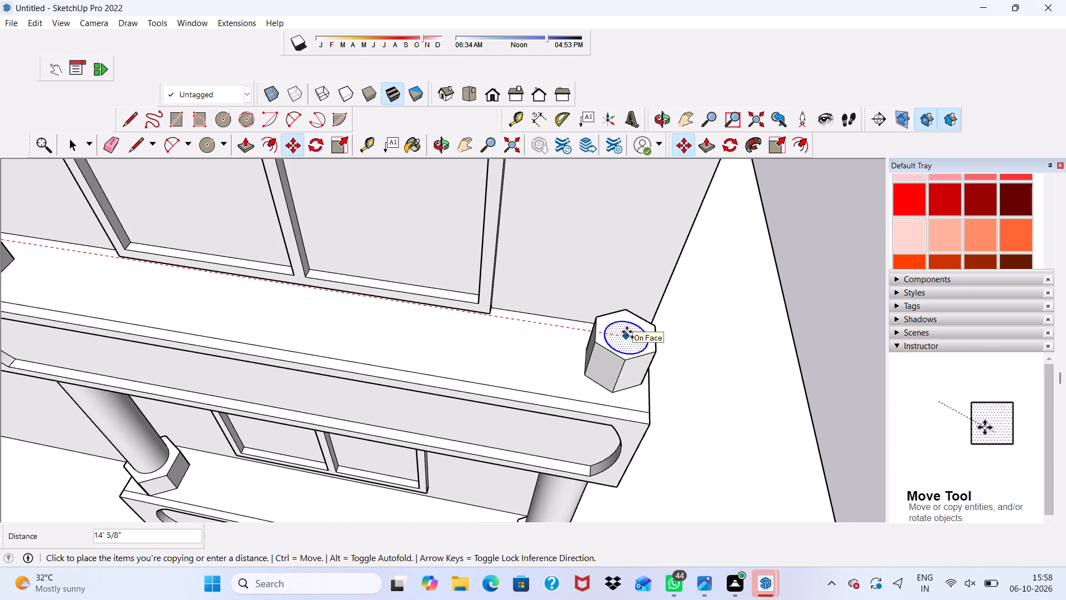
left_click(627, 331)
scroll(627, 331, "down", 5)
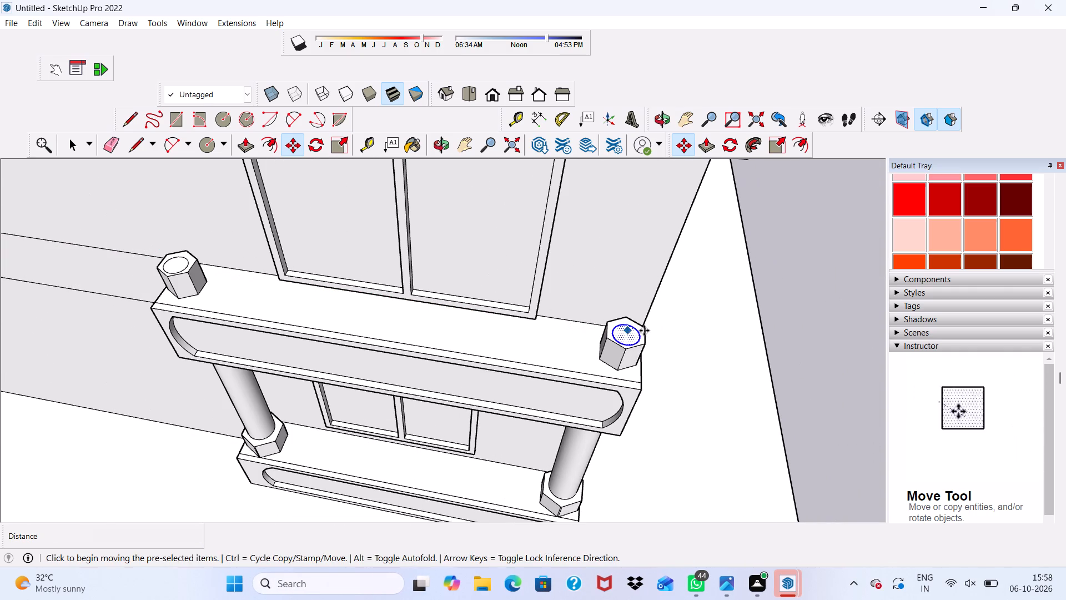
key("space")
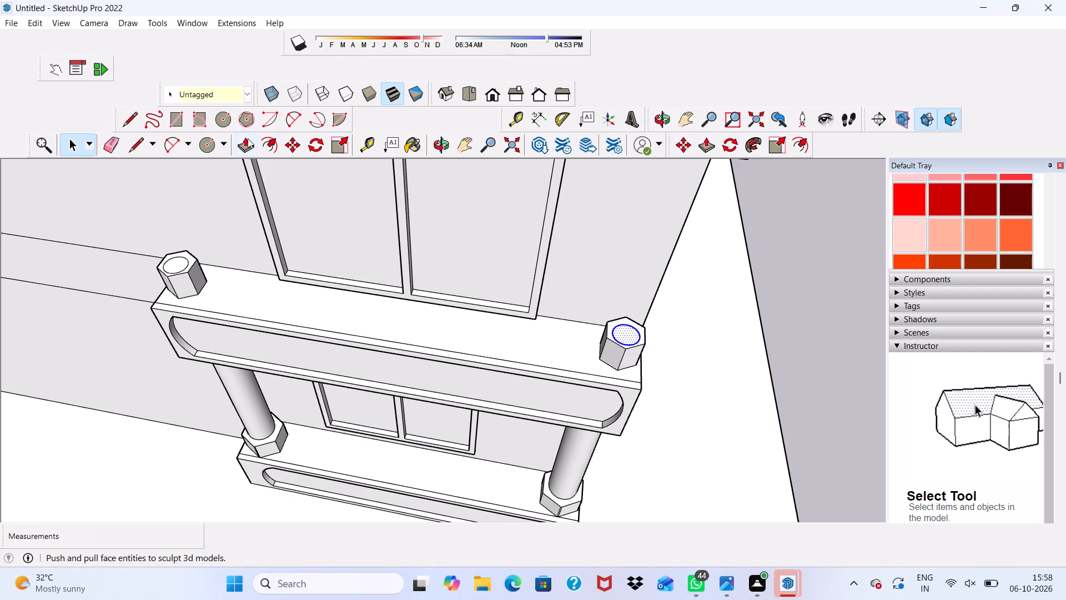
Push/Pull the right base's circle up about 6' 8 3/4" to the underside of the ledge above, forming a column shaft.
left_click(248, 139)
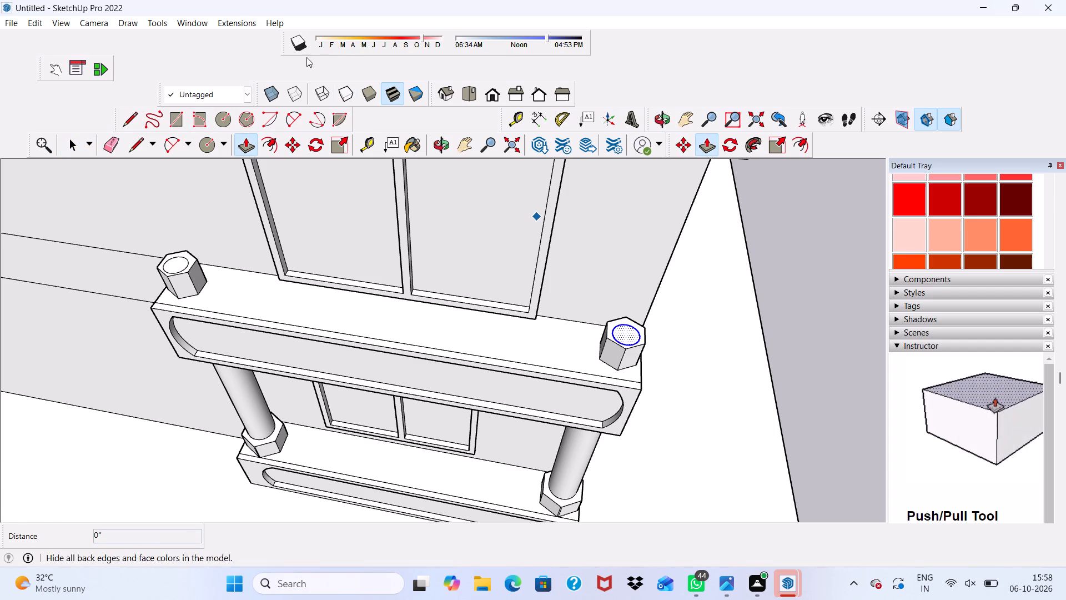
scroll(233, 19, "down", 3)
scroll(497, 308, "up", 1)
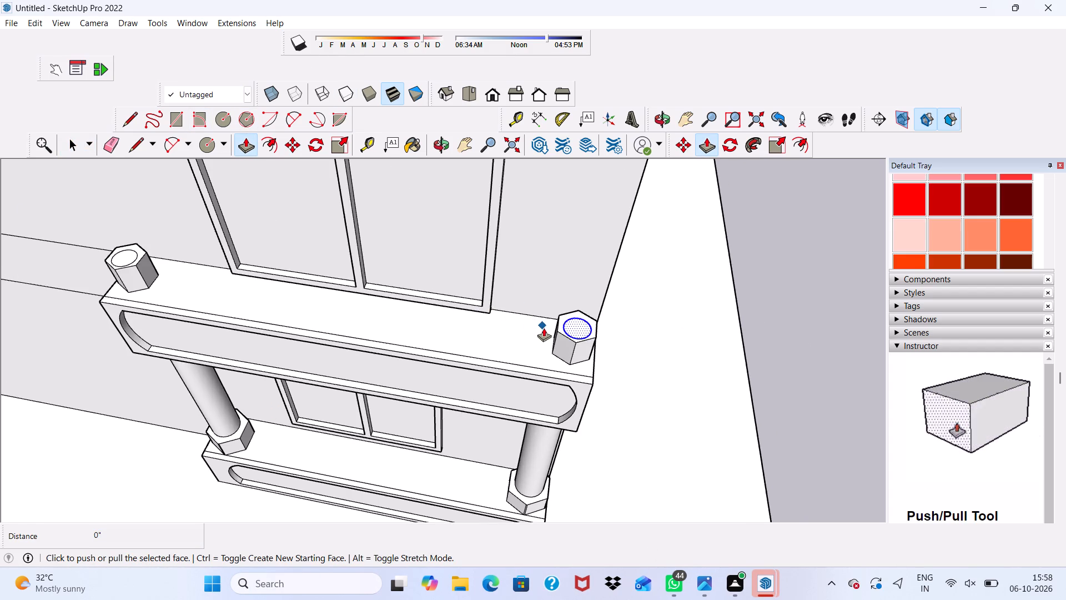
scroll(557, 337, "up", 4)
left_click(567, 303)
scroll(575, 254, "down", 7)
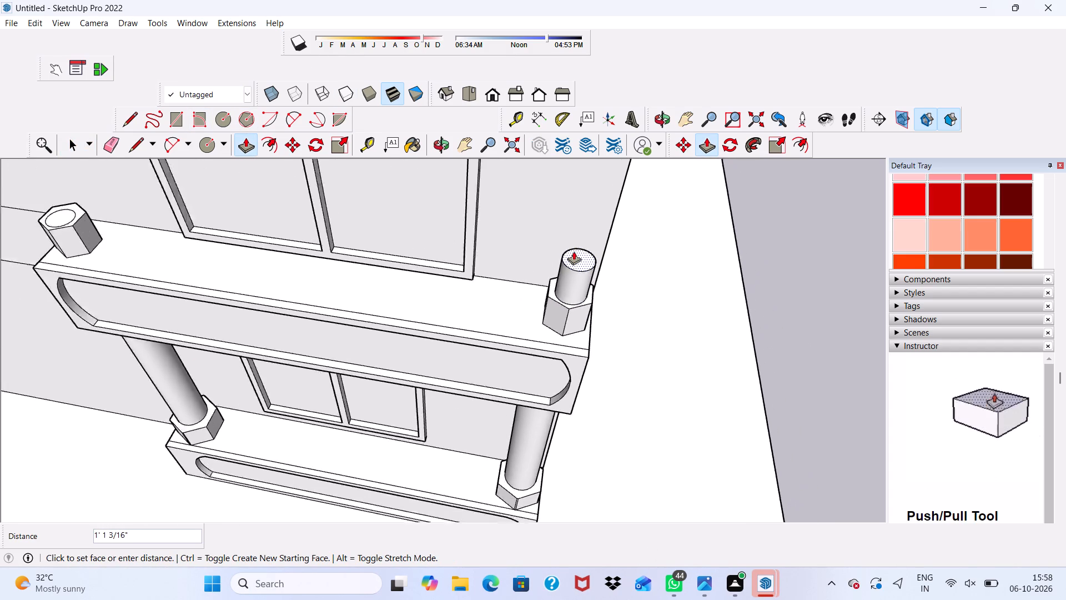
scroll(574, 251, "down", 9)
scroll(574, 251, "up", 1)
scroll(574, 251, "down", 2)
scroll(581, 171, "up", 1)
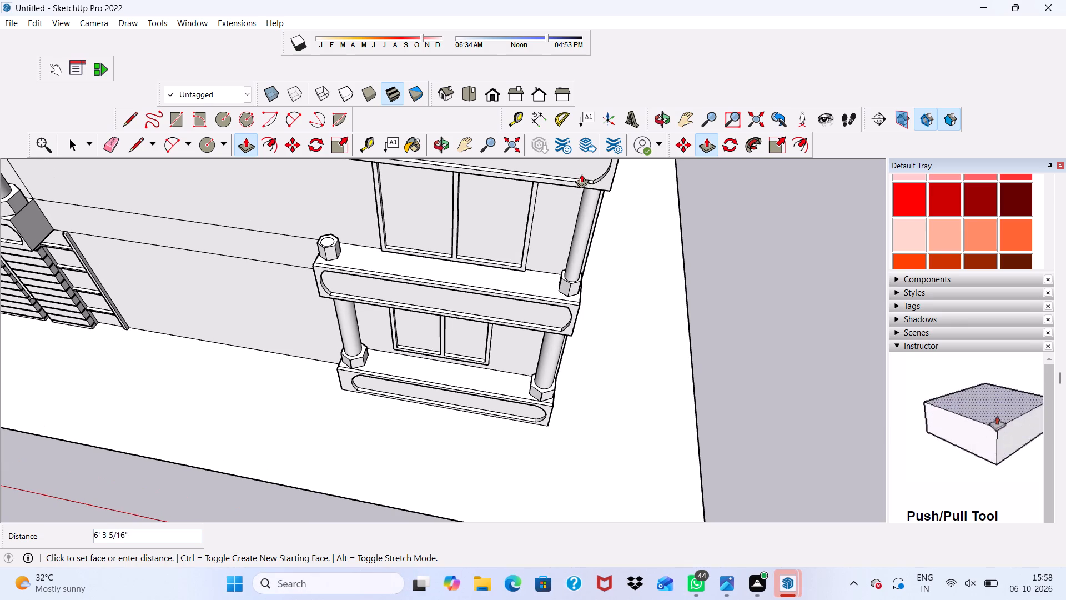
middle_click_drag(581, 174, 627, 82)
scroll(579, 186, "down", 6)
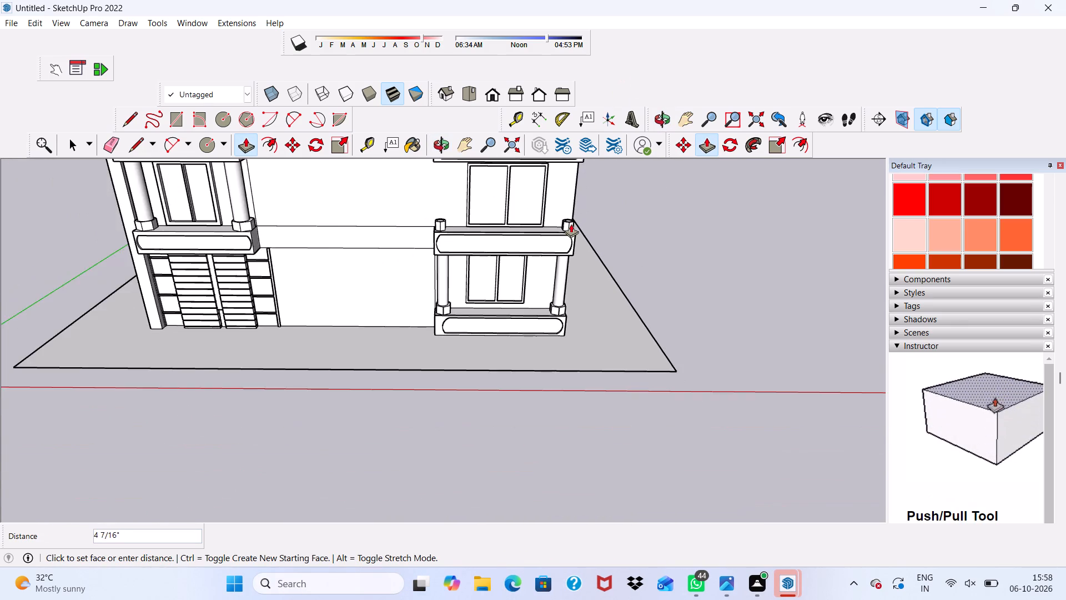
scroll(571, 224, "down", 1)
scroll(571, 226, "up", 1)
scroll(569, 230, "down", 1)
scroll(558, 167, "up", 5)
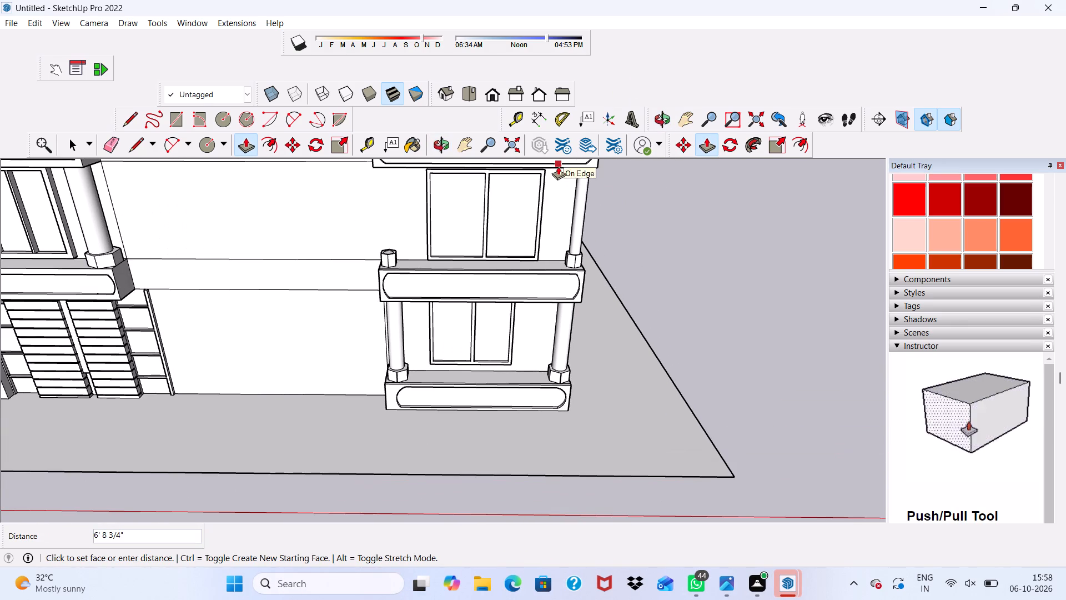
scroll(560, 162, "up", 3)
left_click(560, 162)
scroll(567, 208, "down", 2)
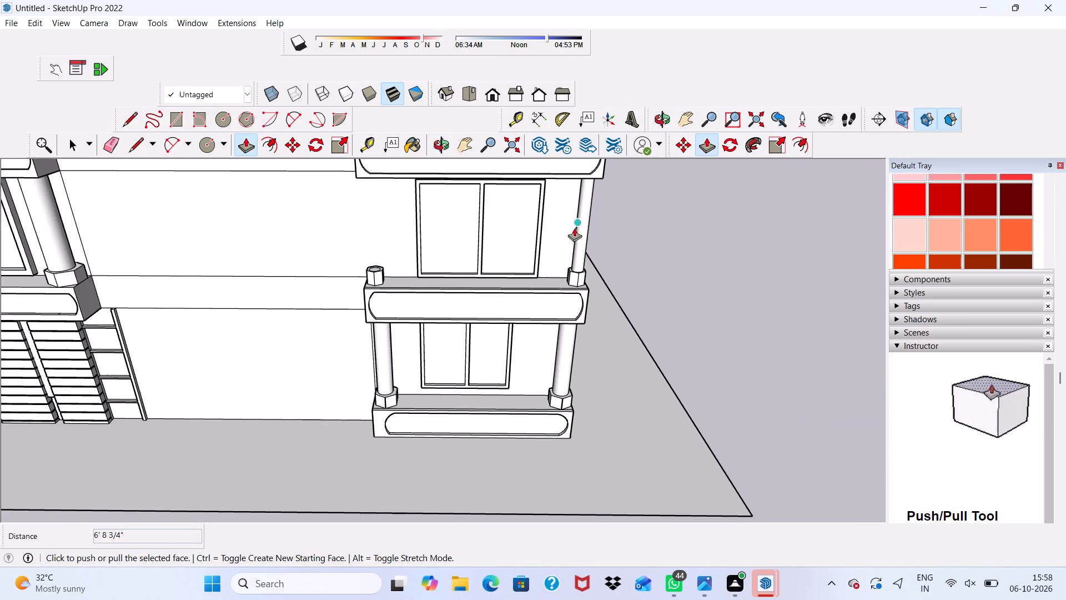
Push/Pull the circle on the left hexagonal base up about 6' 8 3/4" to the underside of the ledge above, forming the matching column shaft.
middle_click_drag(575, 228, 567, 294)
scroll(342, 289, "up", 7)
scroll(386, 292, "up", 2)
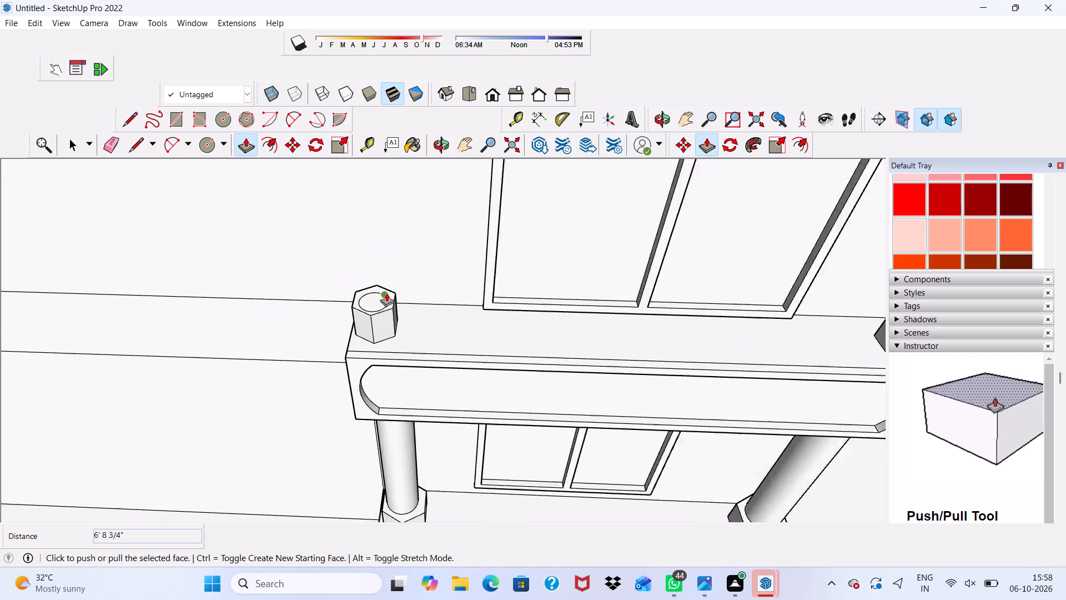
scroll(386, 293, "up", 6)
key("space")
left_click(355, 309)
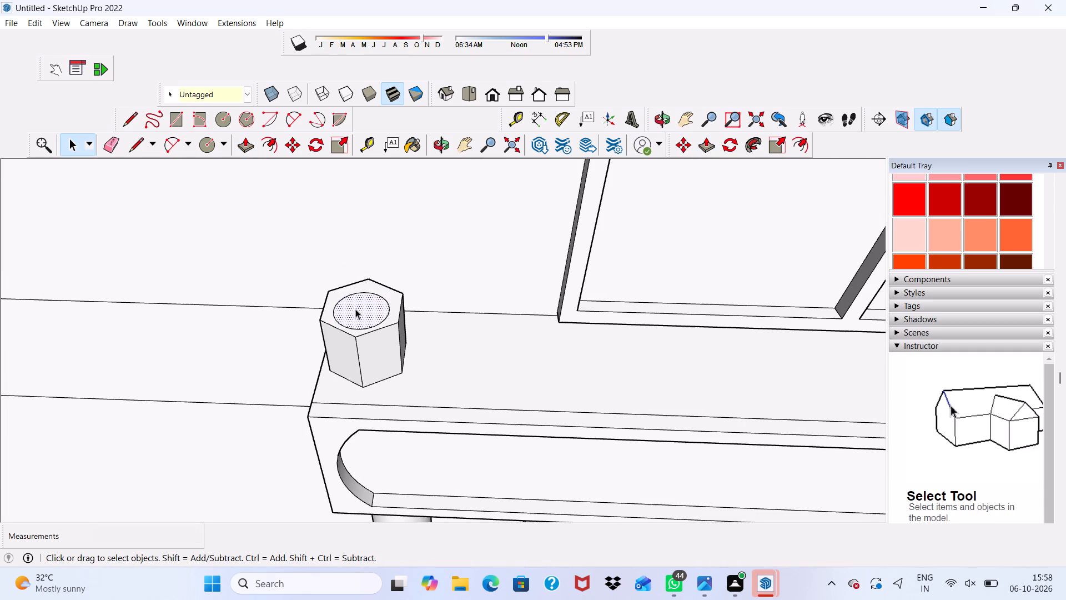
left_click(253, 142)
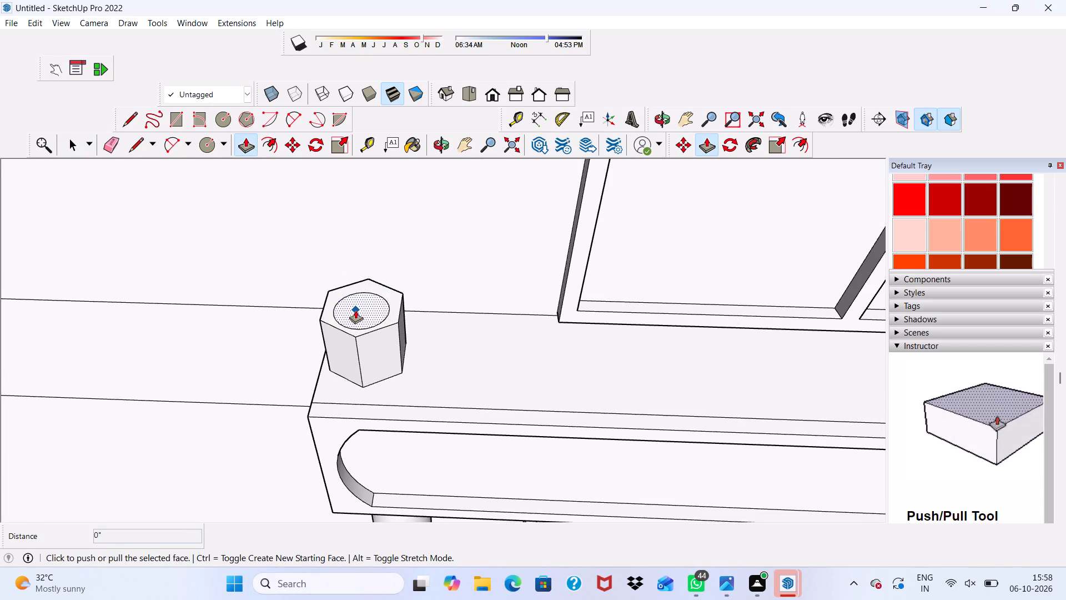
left_click(355, 310)
scroll(364, 189, "down", 7)
scroll(374, 173, "up", 3)
scroll(374, 173, "down", 11)
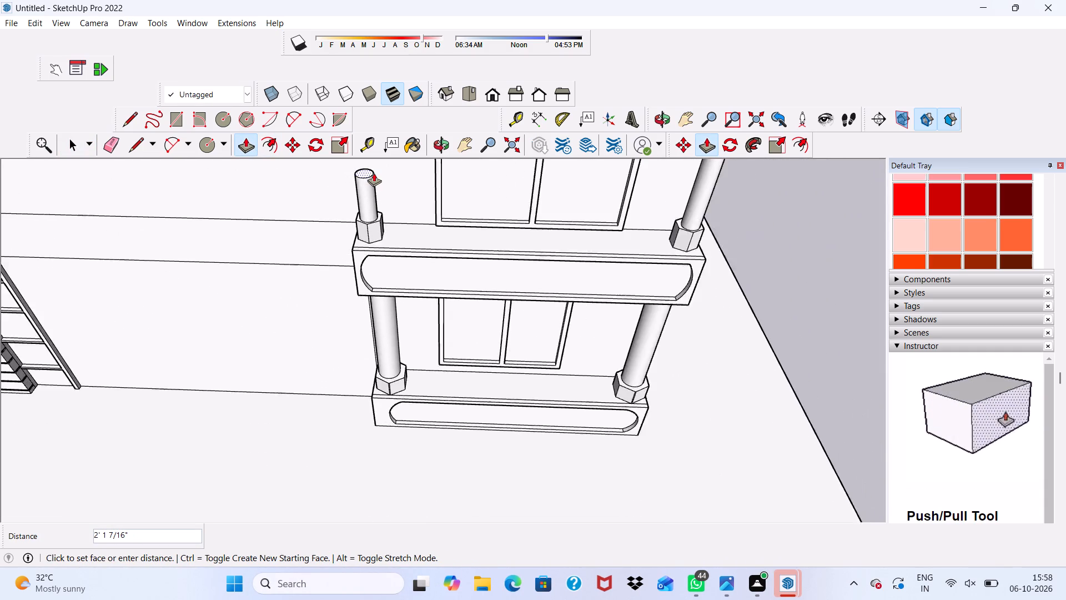
scroll(374, 173, "up", 1)
scroll(374, 173, "down", 4)
middle_click_drag(373, 173, 403, 195)
scroll(403, 195, "down", 3)
scroll(398, 192, "up", 1)
scroll(398, 192, "down", 6)
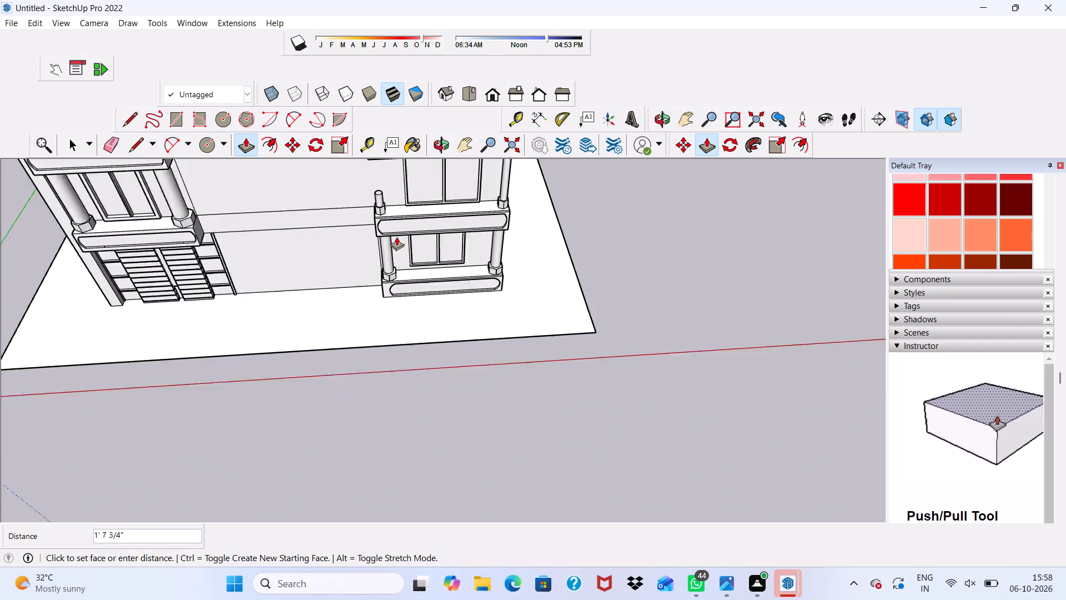
scroll(392, 206, "up", 1)
scroll(392, 206, "down", 3)
scroll(114, 0, "up", 6)
scroll(112, 0, "down", 6)
scroll(38, 169, "down", 2)
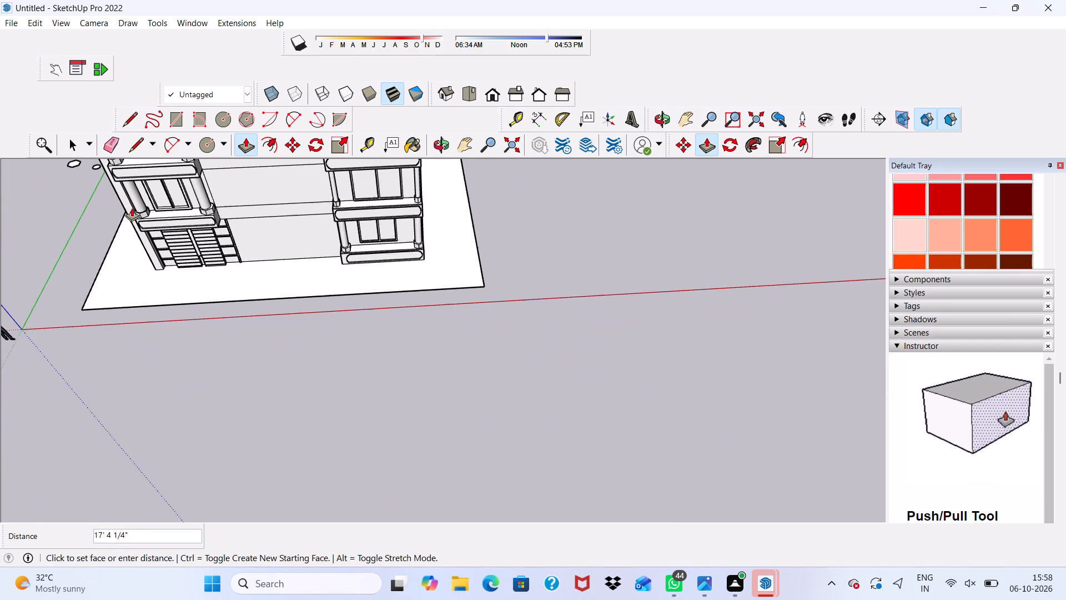
scroll(292, 196, "up", 3)
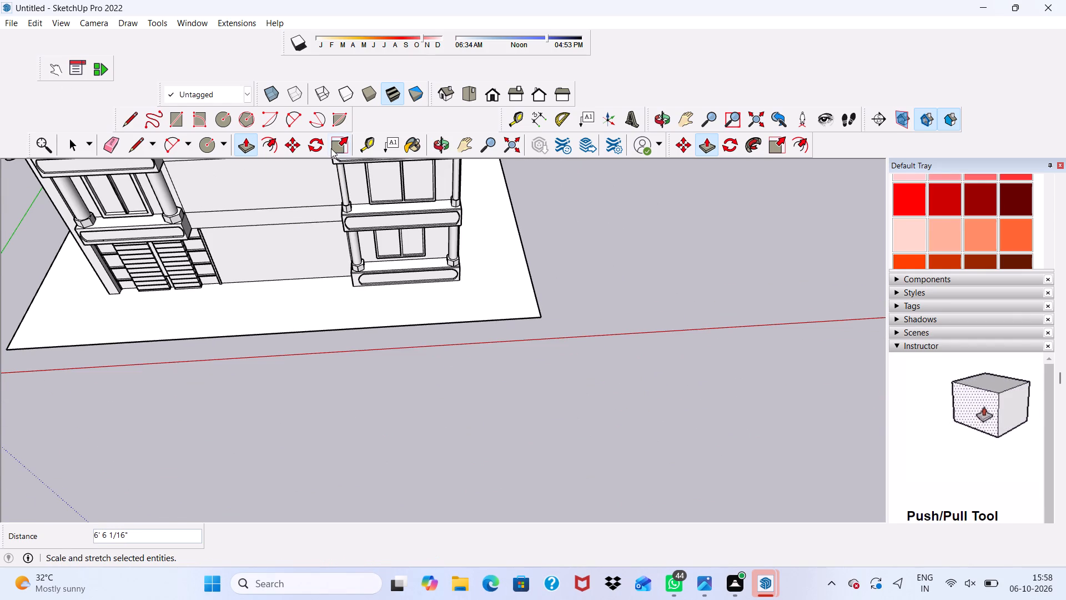
scroll(329, 157, "down", 4)
middle_click_drag(325, 172, 330, 0)
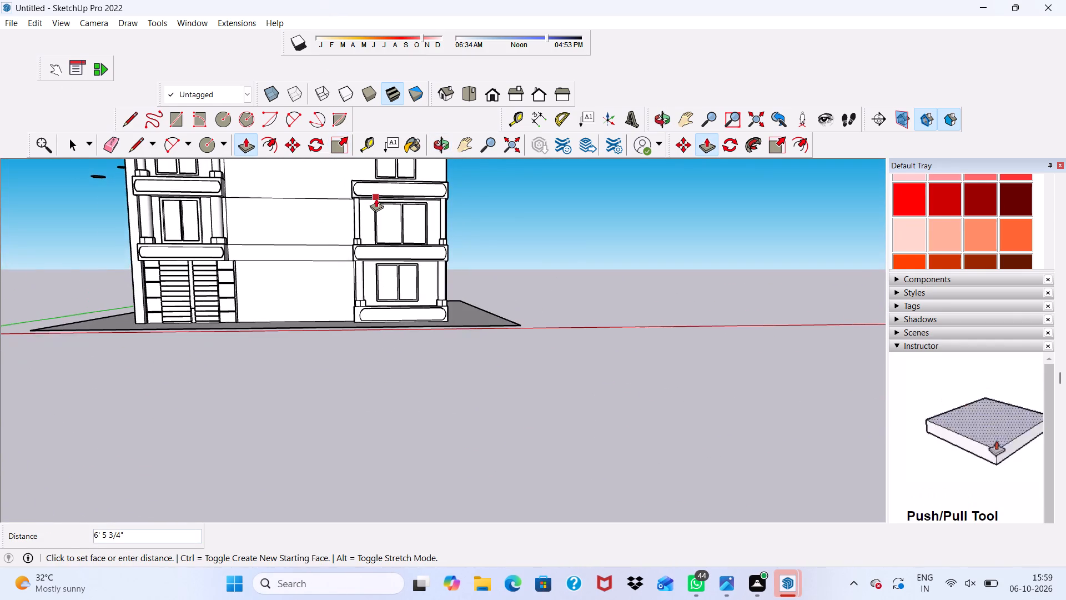
scroll(376, 198, "up", 7)
left_click(375, 192)
scroll(374, 193, "down", 2)
scroll(374, 193, "up", 2)
scroll(374, 193, "down", 4)
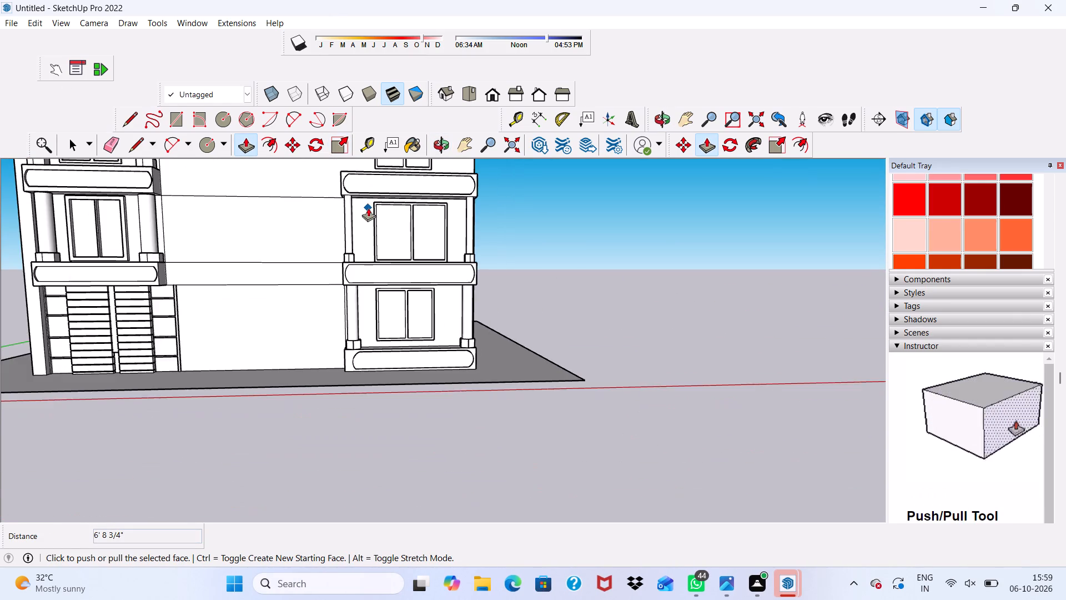
scroll(368, 208, "down", 4)
key("space")
Draw a hexagon of about 11 7/8" inscribed radius on the left end of the top of the right-hand bay's third ledge from the ground.
scroll(397, 228, "down", 5)
scroll(402, 192, "up", 10)
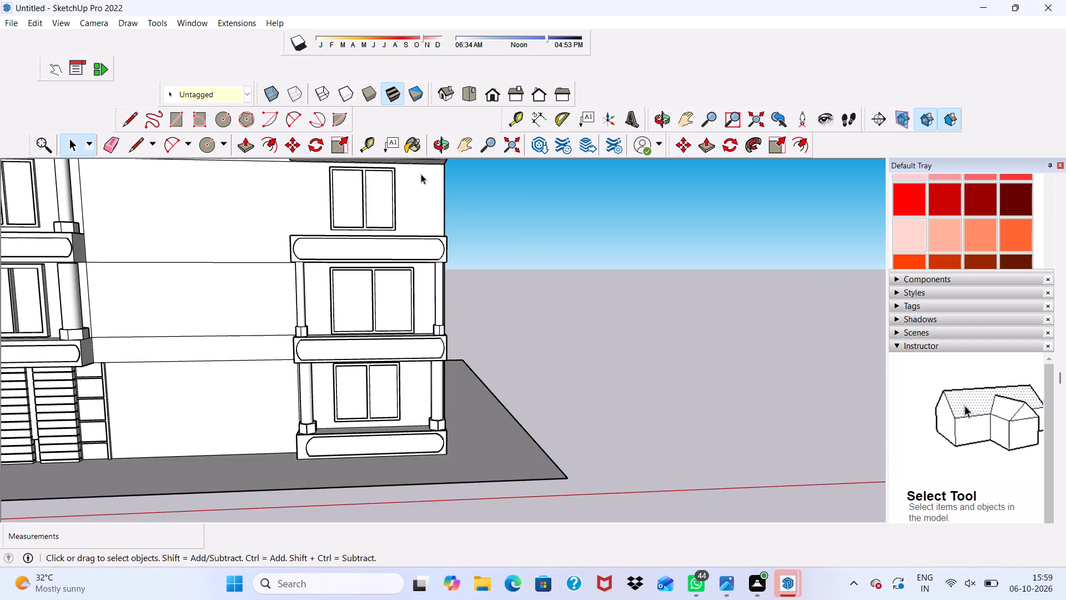
middle_click_drag(421, 174, 351, 181)
scroll(436, 263, "up", 2)
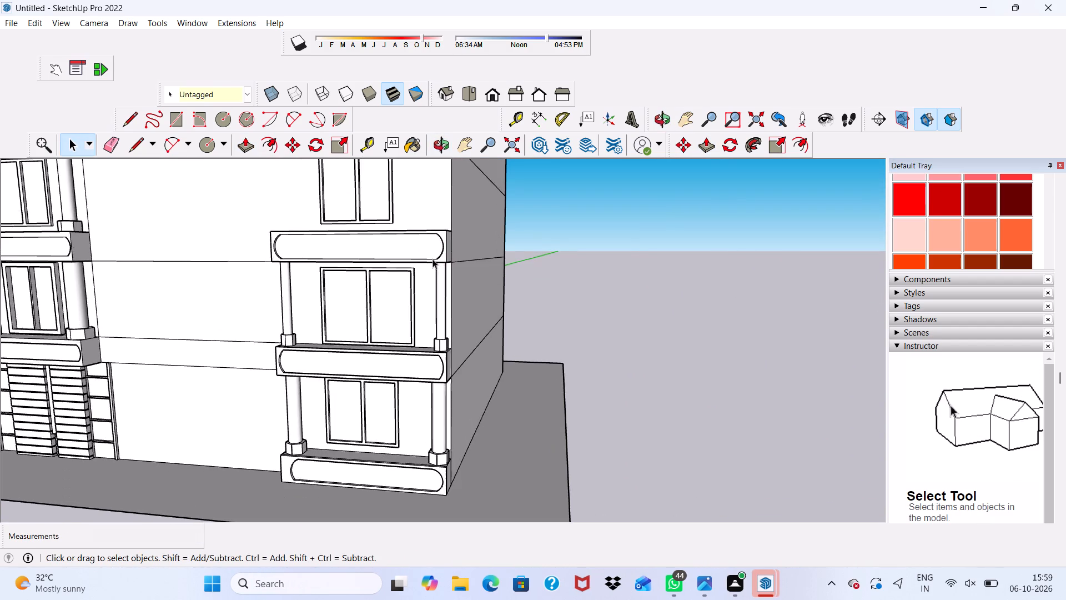
scroll(433, 259, "down", 4)
scroll(328, 303, "up", 9)
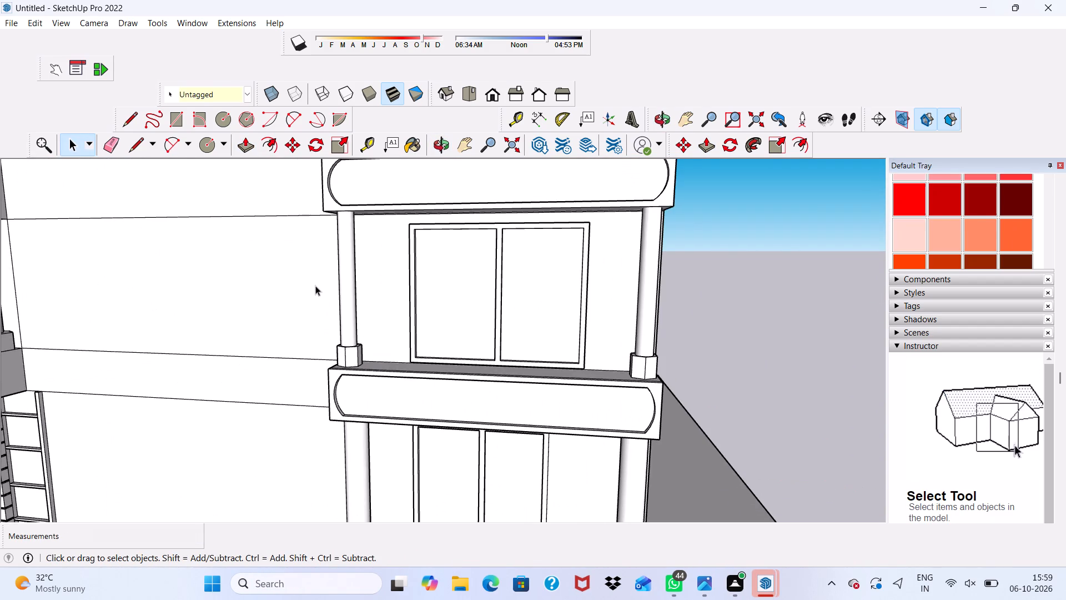
scroll(315, 286, "down", 3)
scroll(315, 286, "up", 1)
scroll(315, 286, "down", 8)
scroll(411, 339, "down", 4)
middle_click_drag(369, 334, 500, 327)
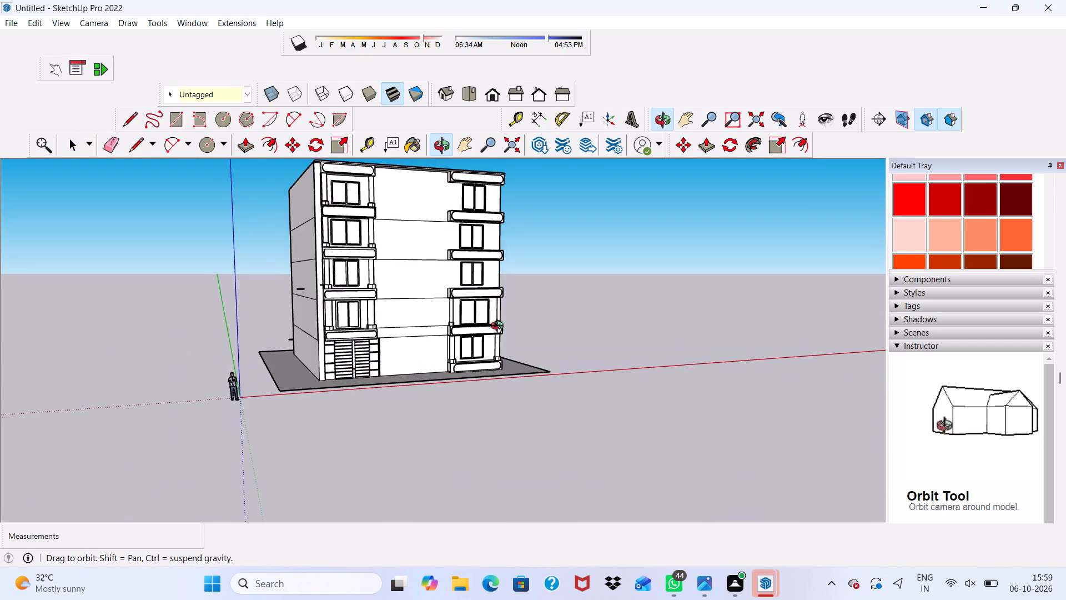
middle_click_drag(500, 327, 497, 327)
scroll(488, 266, "up", 13)
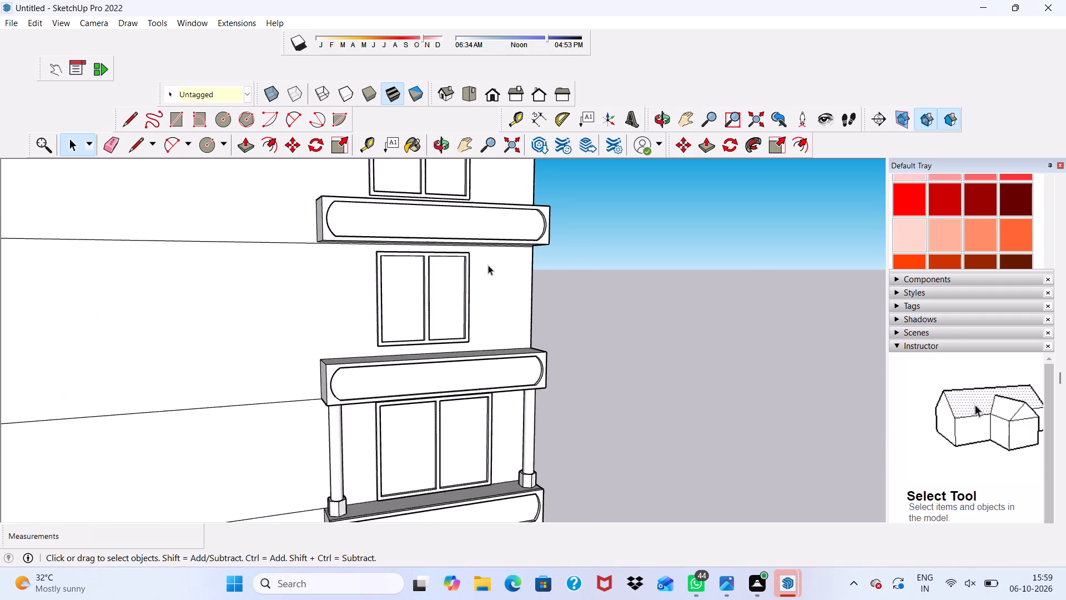
scroll(488, 265, "up", 1)
scroll(488, 265, "down", 4)
middle_click_drag(484, 266, 373, 369)
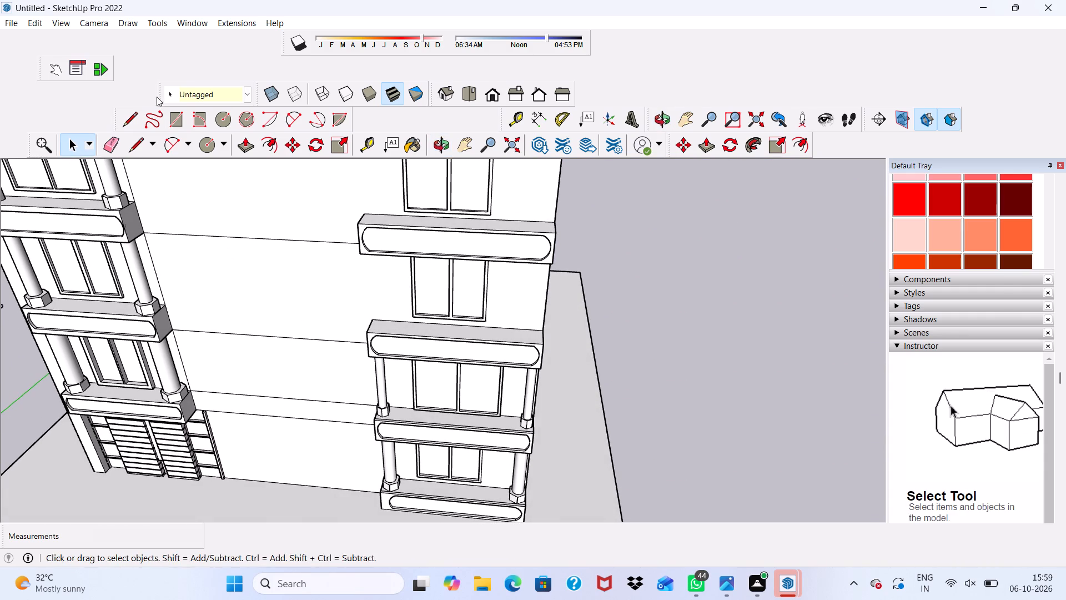
left_click(249, 117)
scroll(420, 370, "up", 4)
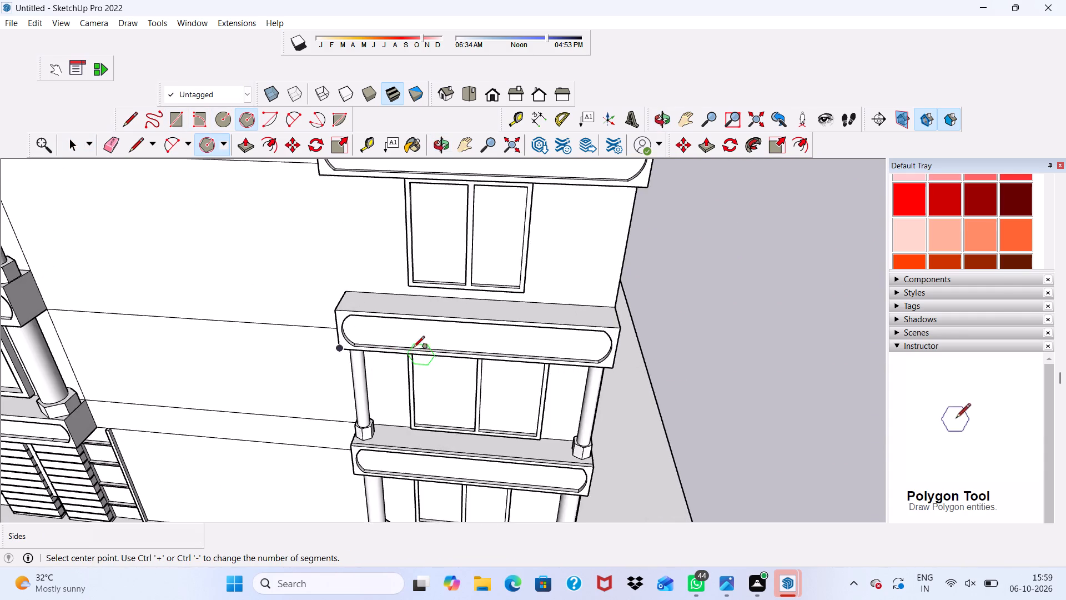
scroll(401, 322, "up", 9)
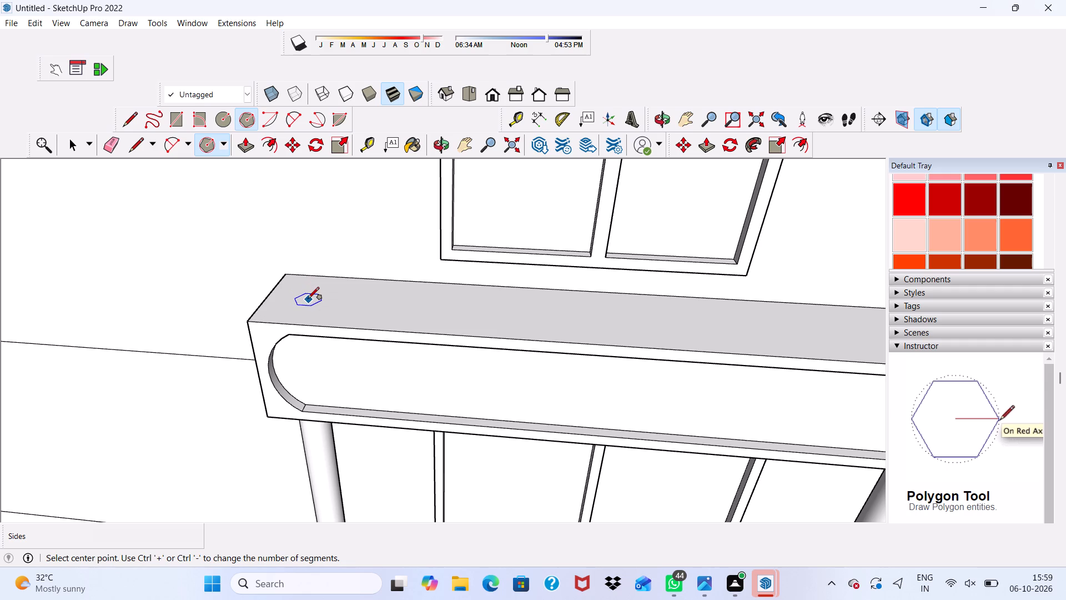
left_click(308, 299)
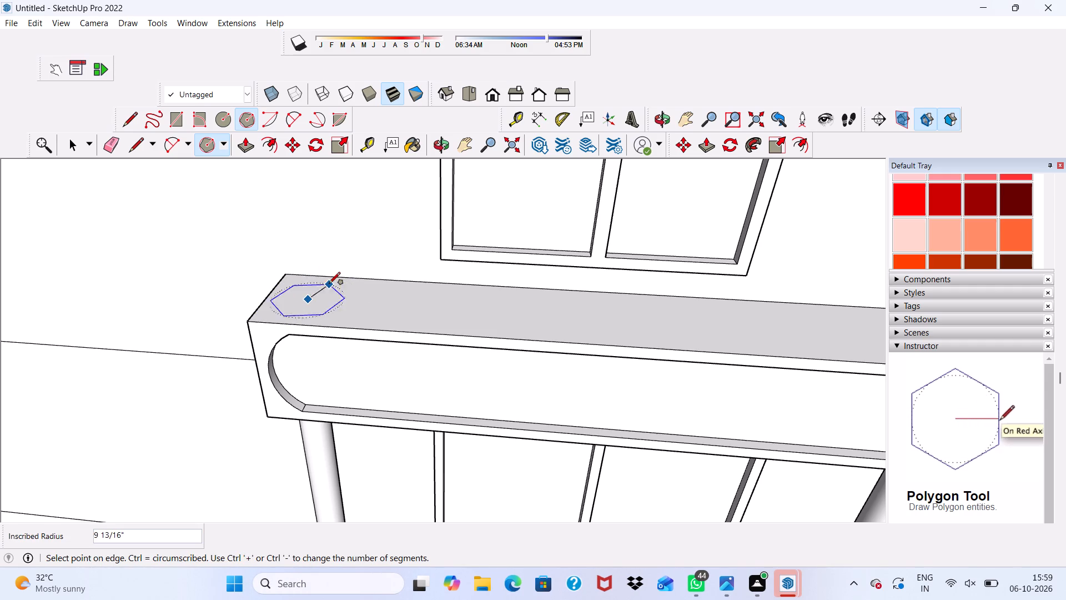
left_click(329, 284)
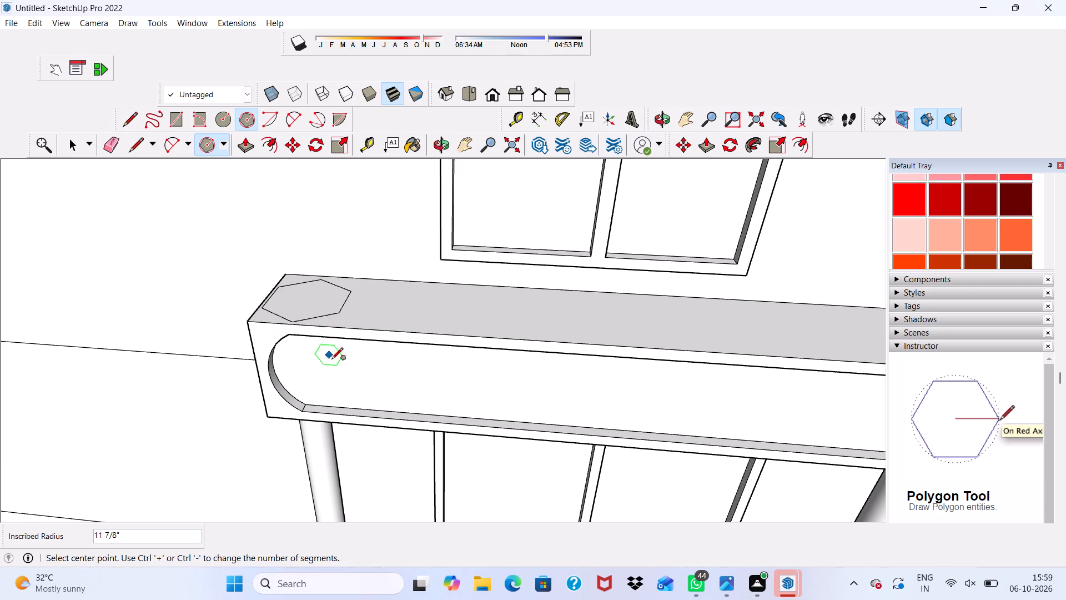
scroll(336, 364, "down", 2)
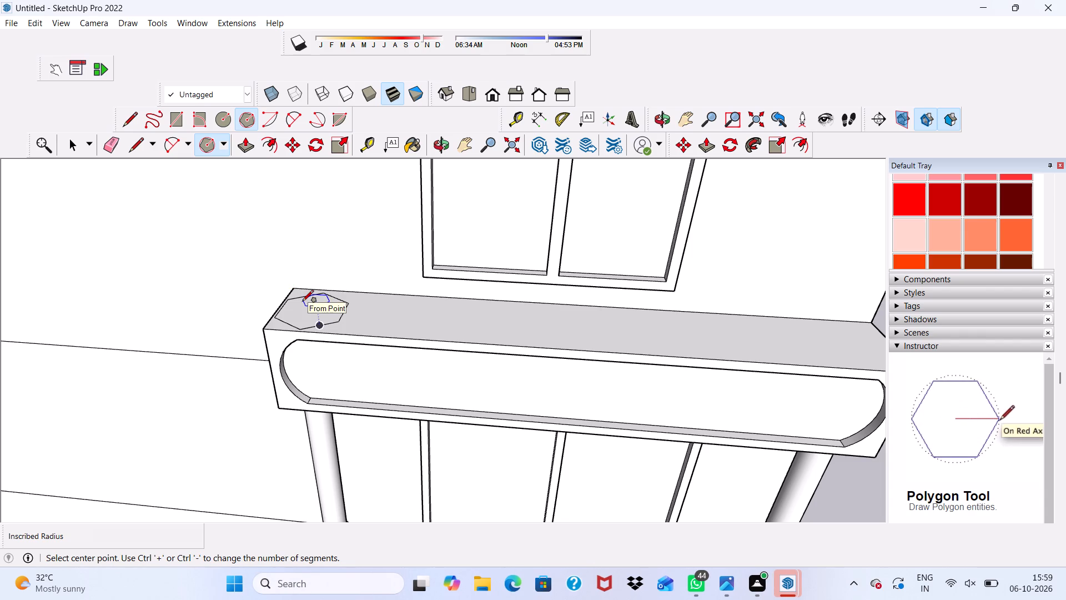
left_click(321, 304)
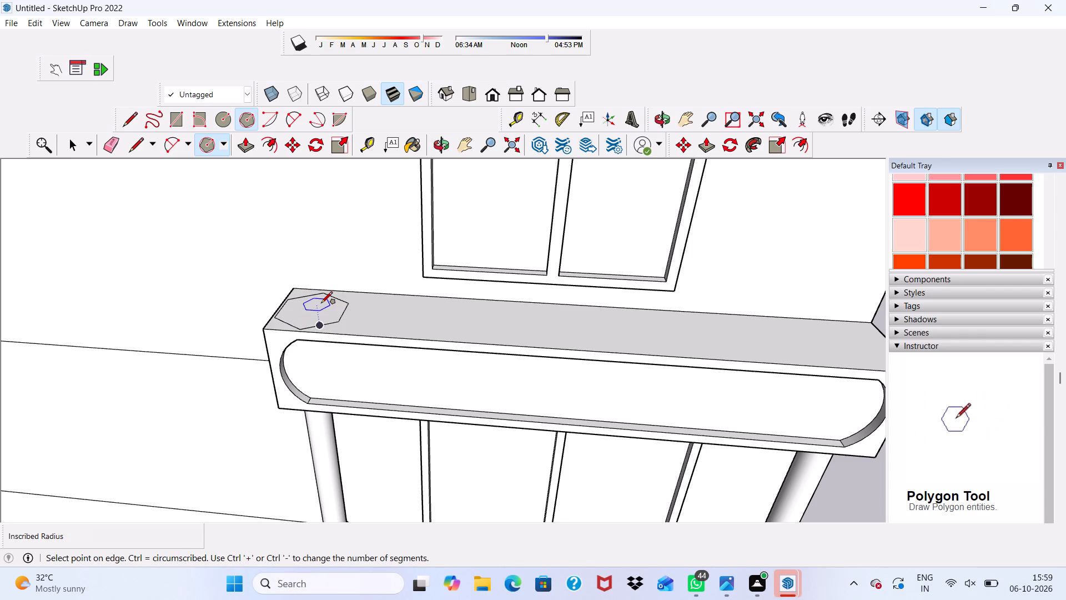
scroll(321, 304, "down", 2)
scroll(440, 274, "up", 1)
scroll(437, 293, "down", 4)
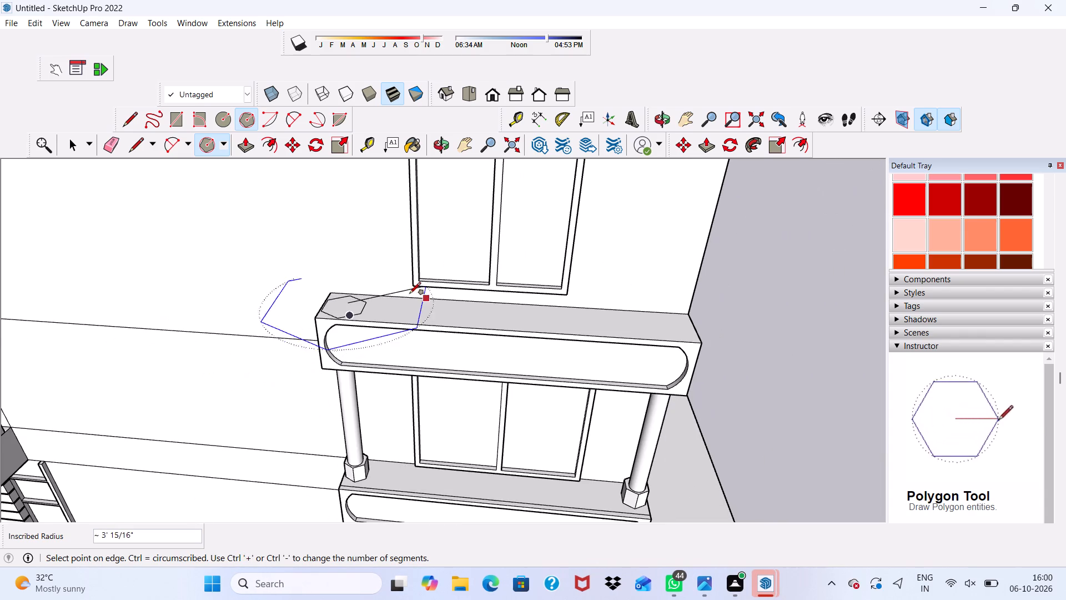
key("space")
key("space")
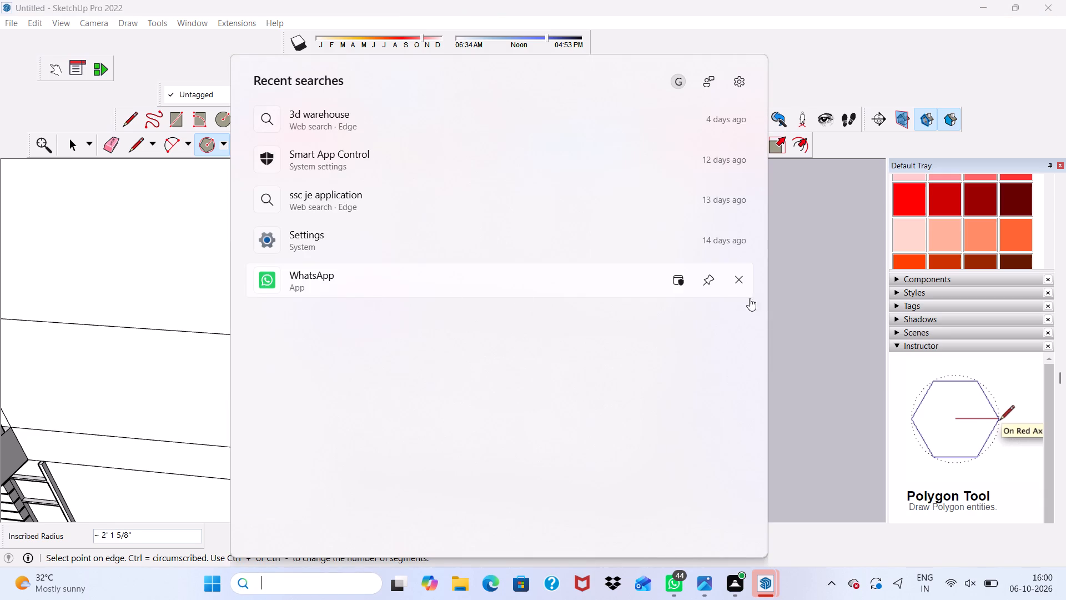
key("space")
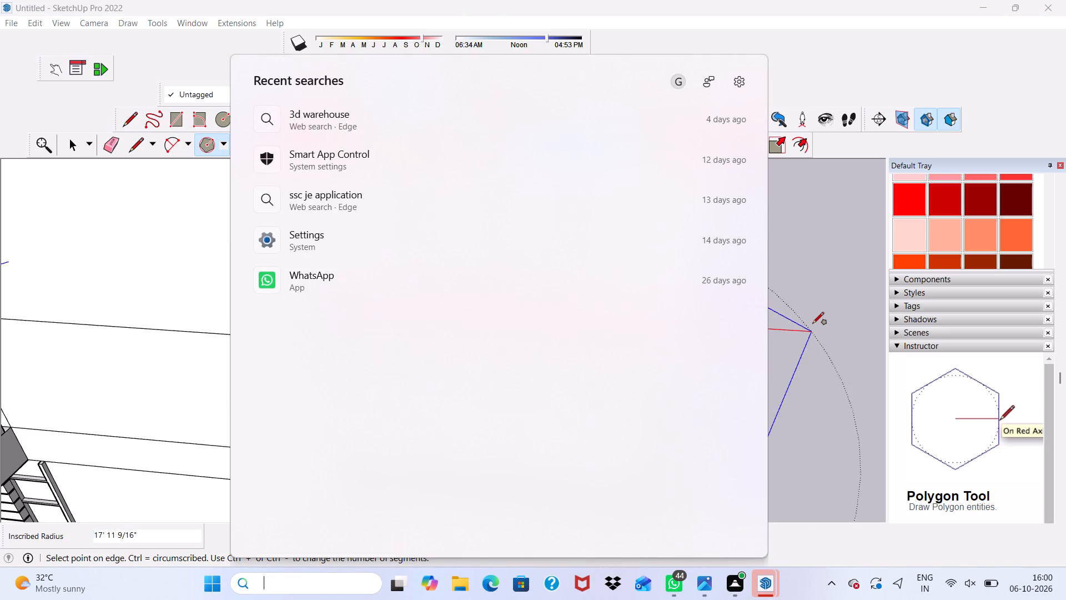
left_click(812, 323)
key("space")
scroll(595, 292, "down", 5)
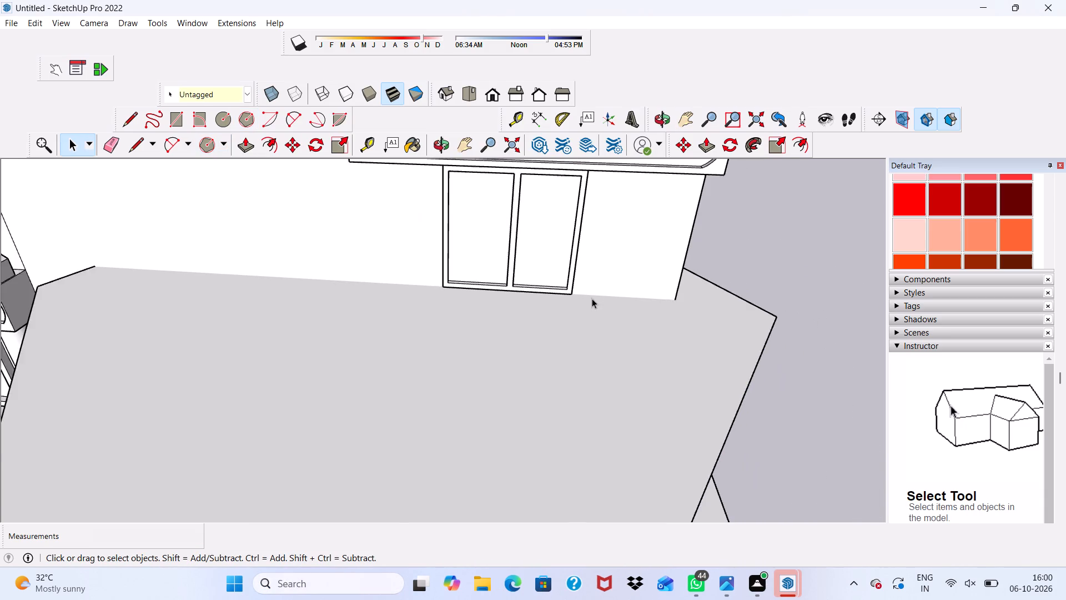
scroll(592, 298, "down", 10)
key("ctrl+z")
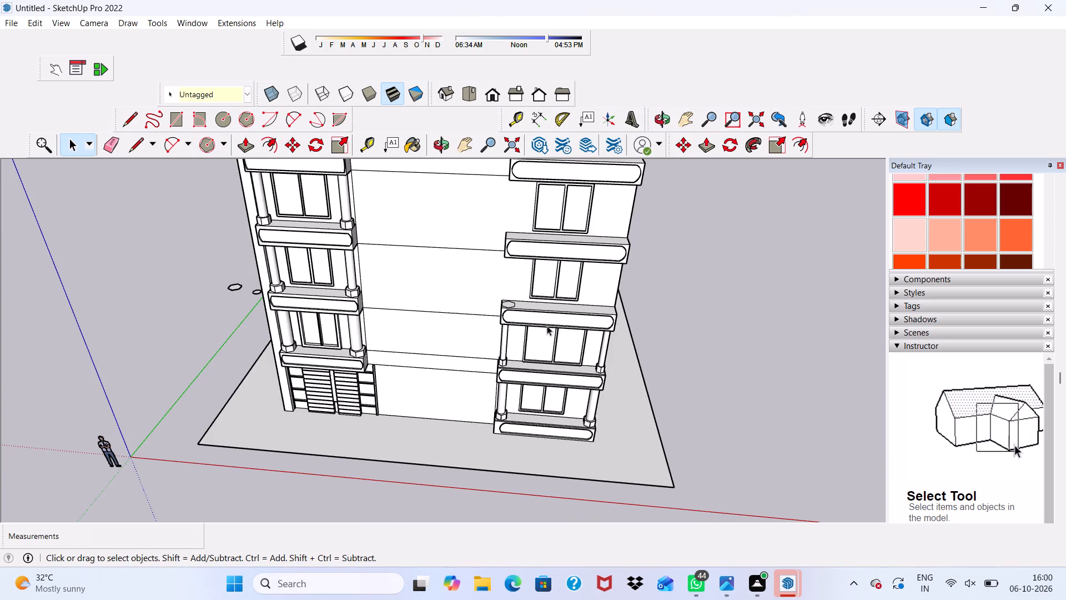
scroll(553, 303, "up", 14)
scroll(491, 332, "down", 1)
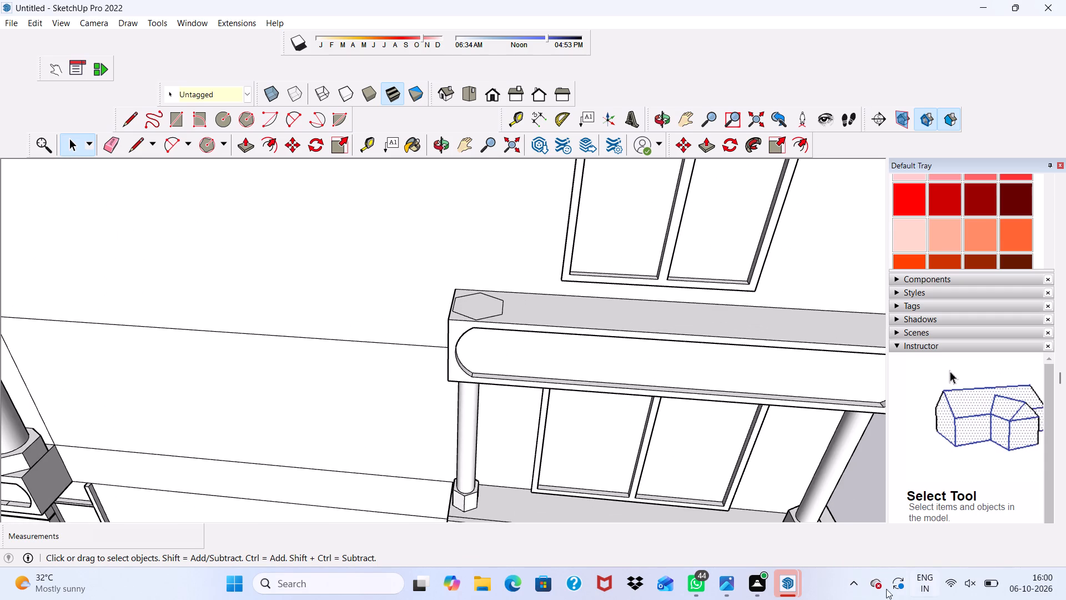